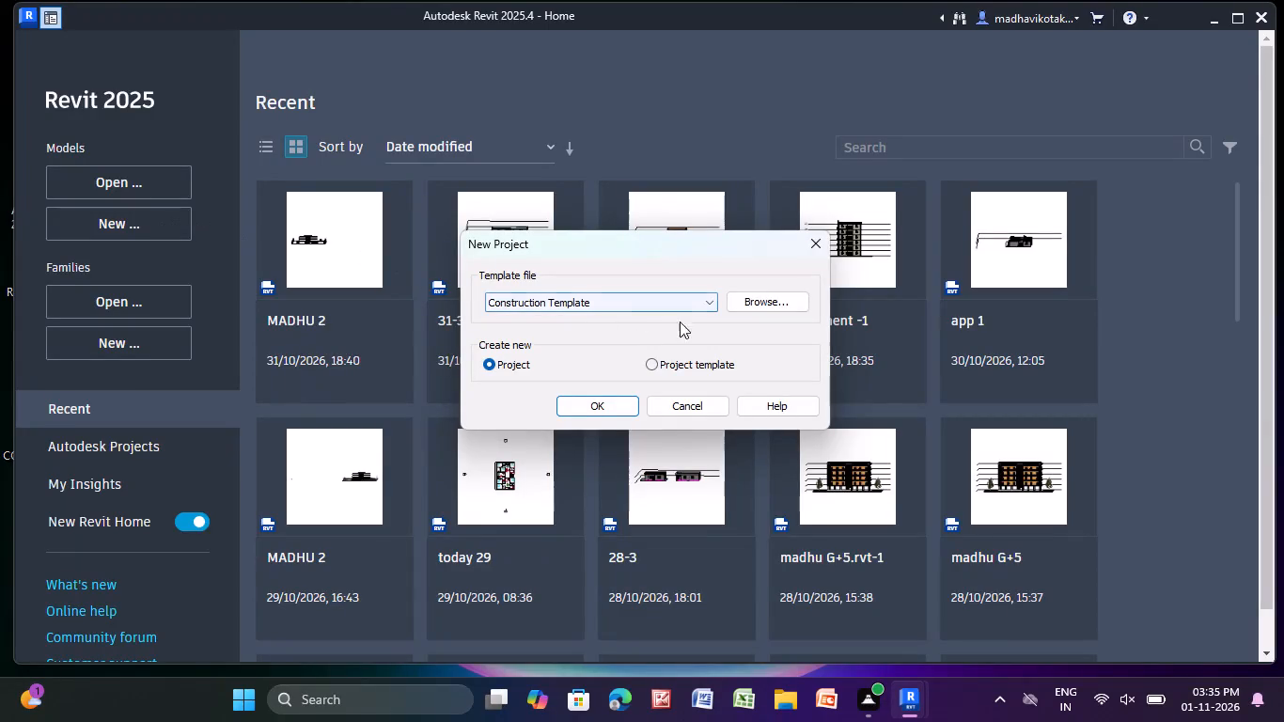
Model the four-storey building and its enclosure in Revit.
Create a new project from the default.rte template in the English-Imperial templates folder.
{"action": "left_click", "coordinate": [777, 306]}
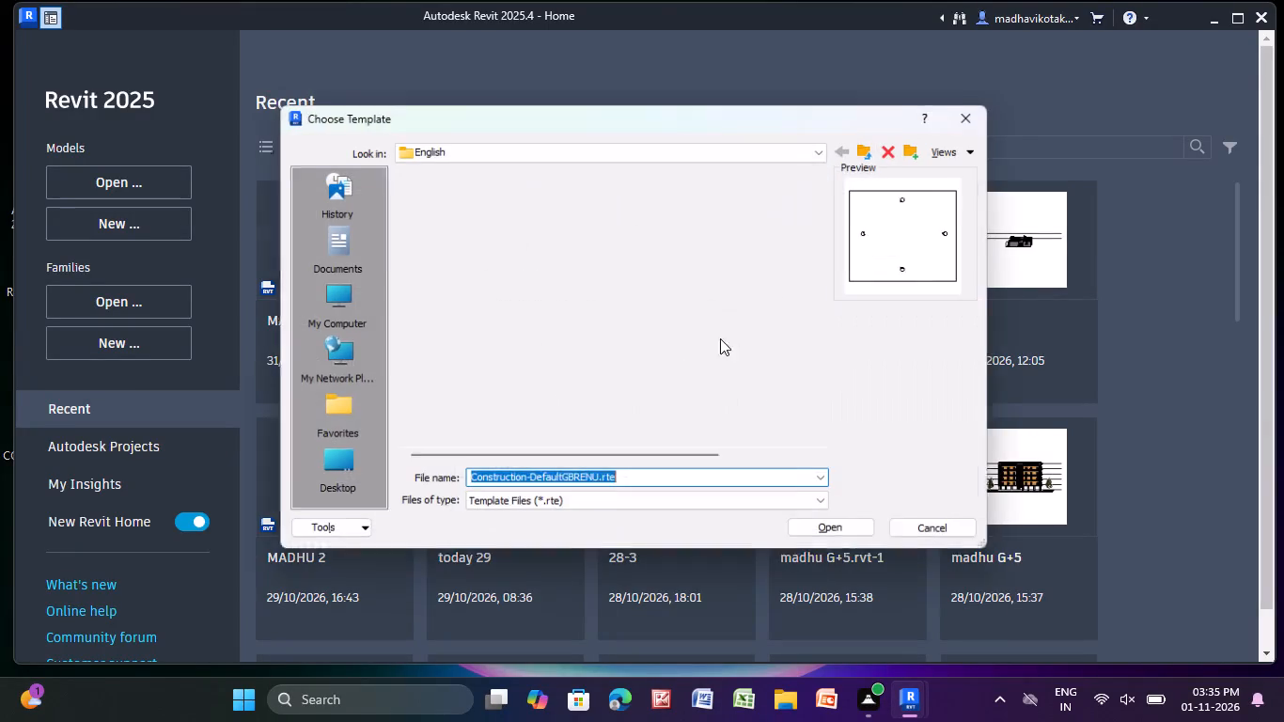
{"action": "left_click", "coordinate": [624, 149]}
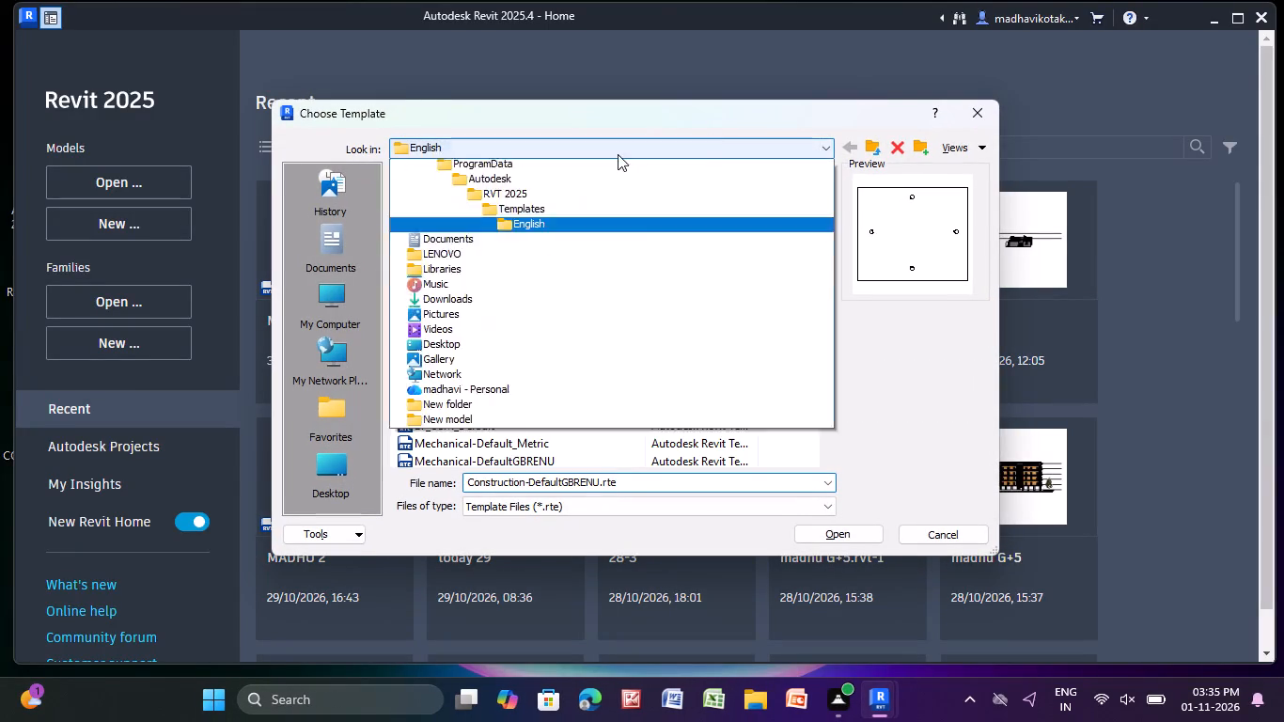
{"action": "left_click", "coordinate": [558, 250]}
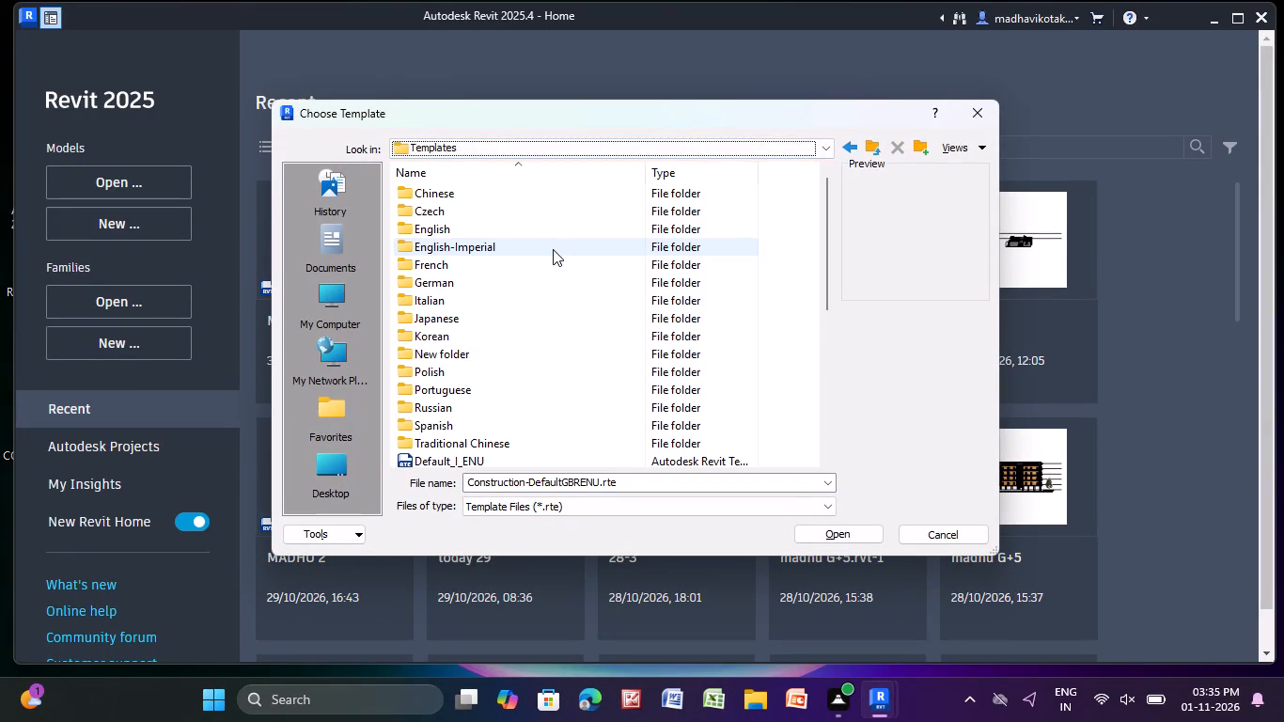
{"action": "left_click", "coordinate": [547, 249]}
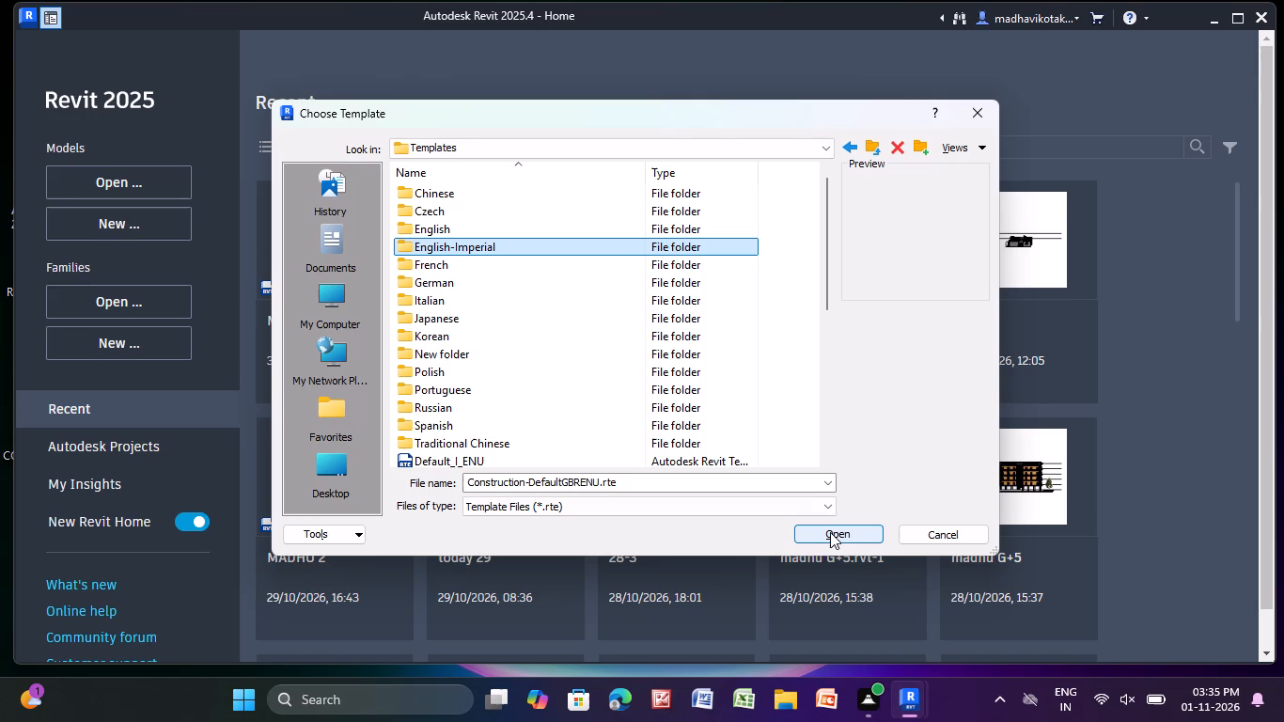
{"action": "left_click", "coordinate": [829, 533]}
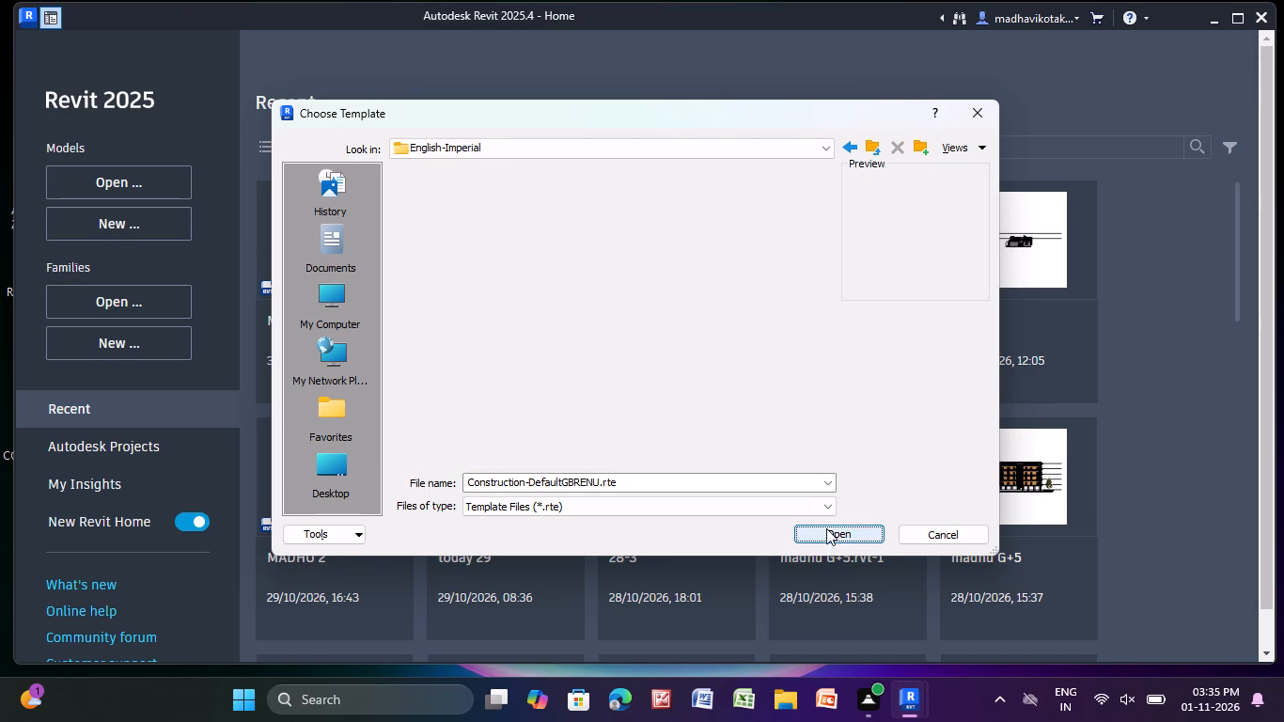
{"action": "left_click", "coordinate": [453, 264]}
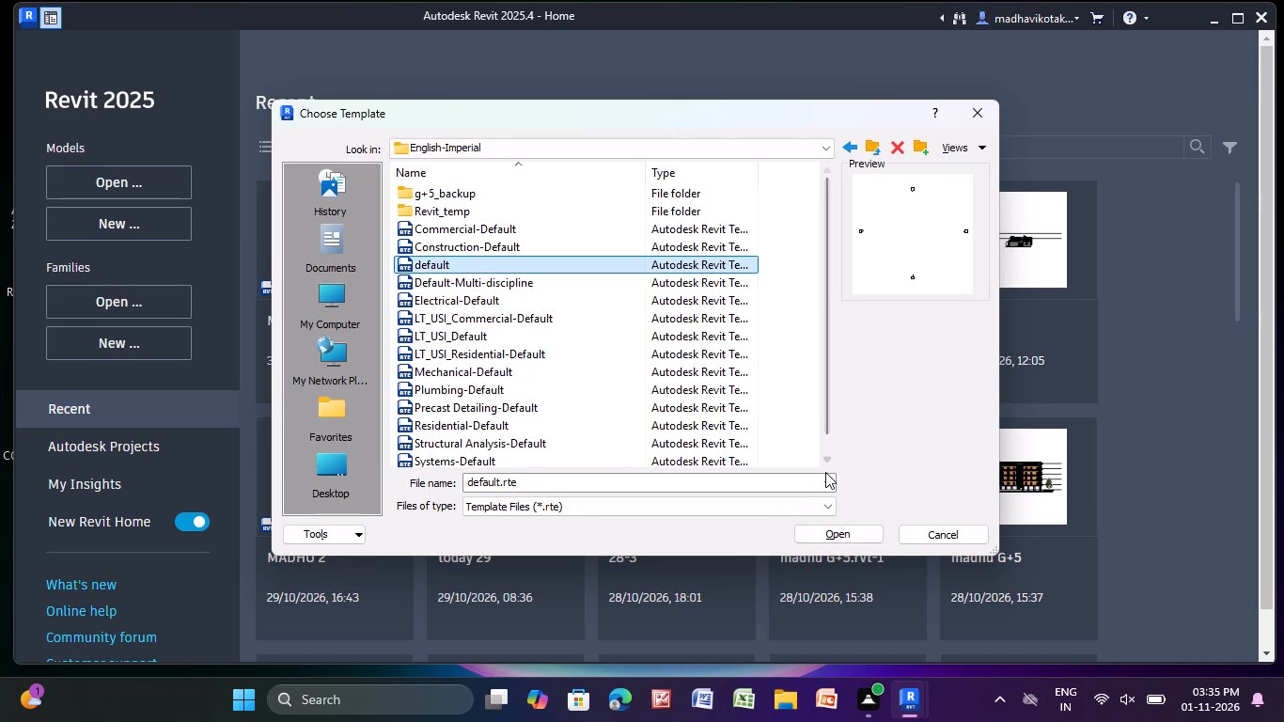
{"action": "left_click", "coordinate": [858, 534]}
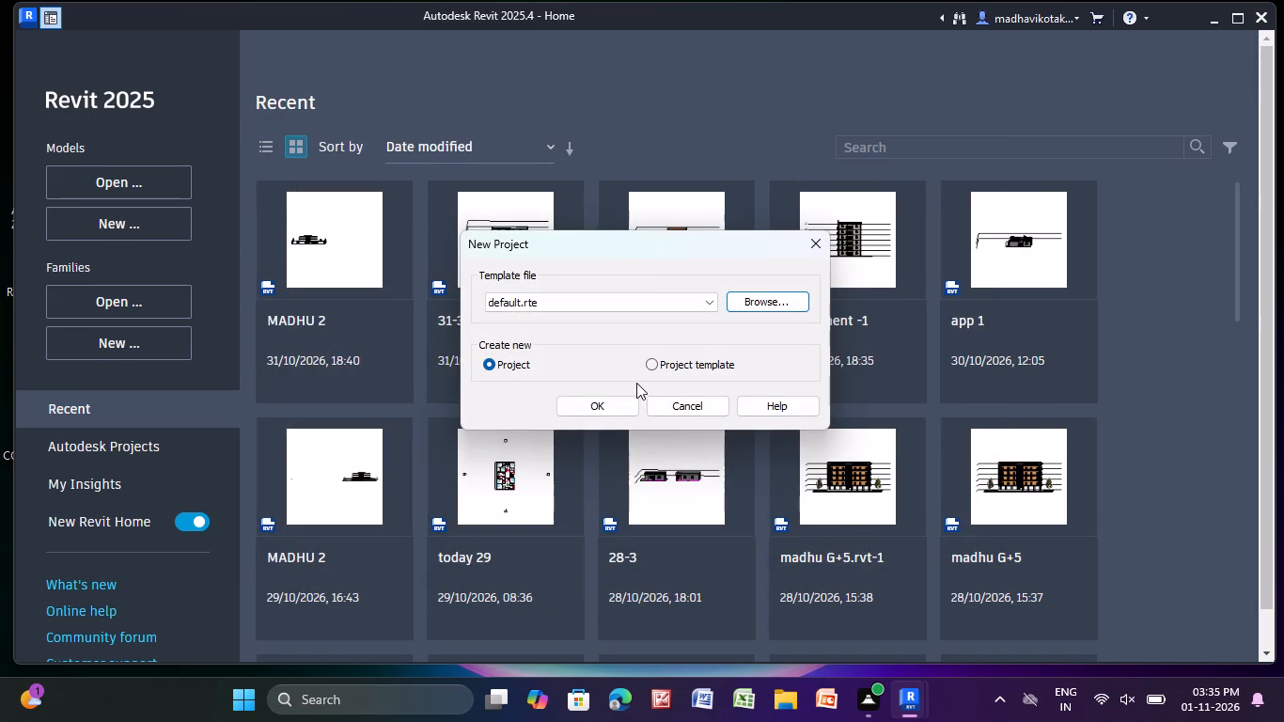
{"action": "left_click", "coordinate": [591, 406]}
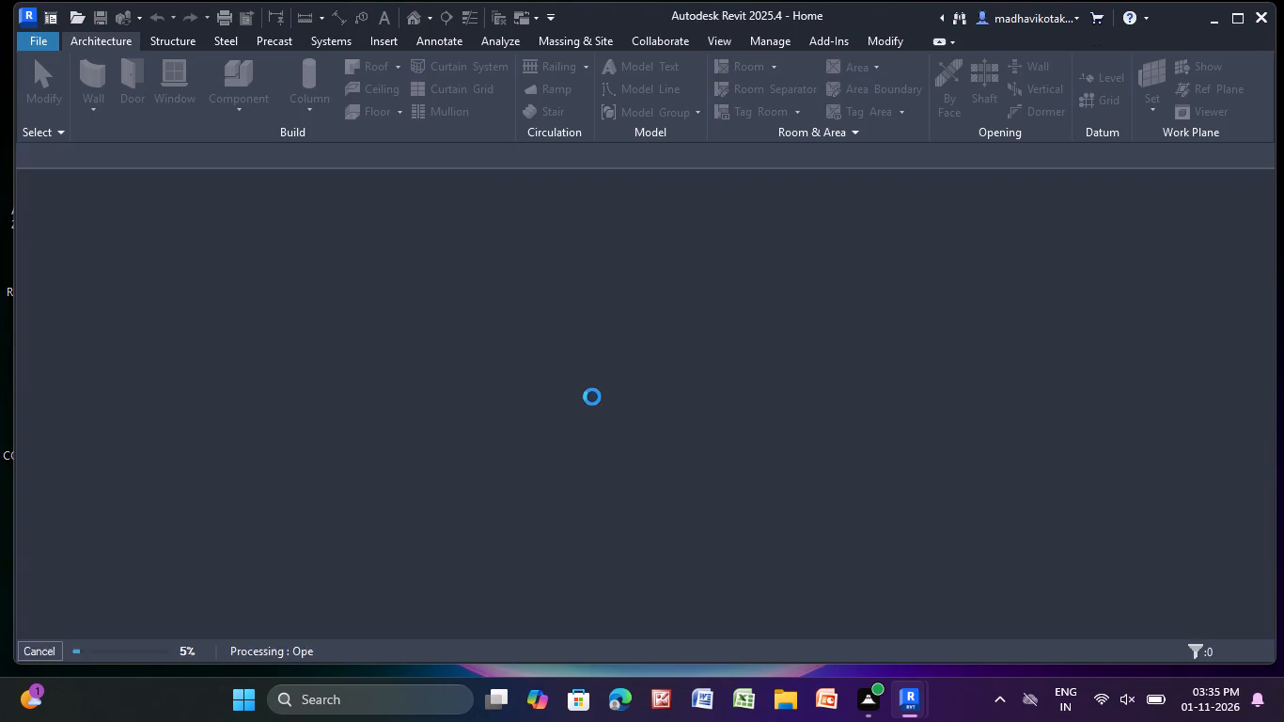
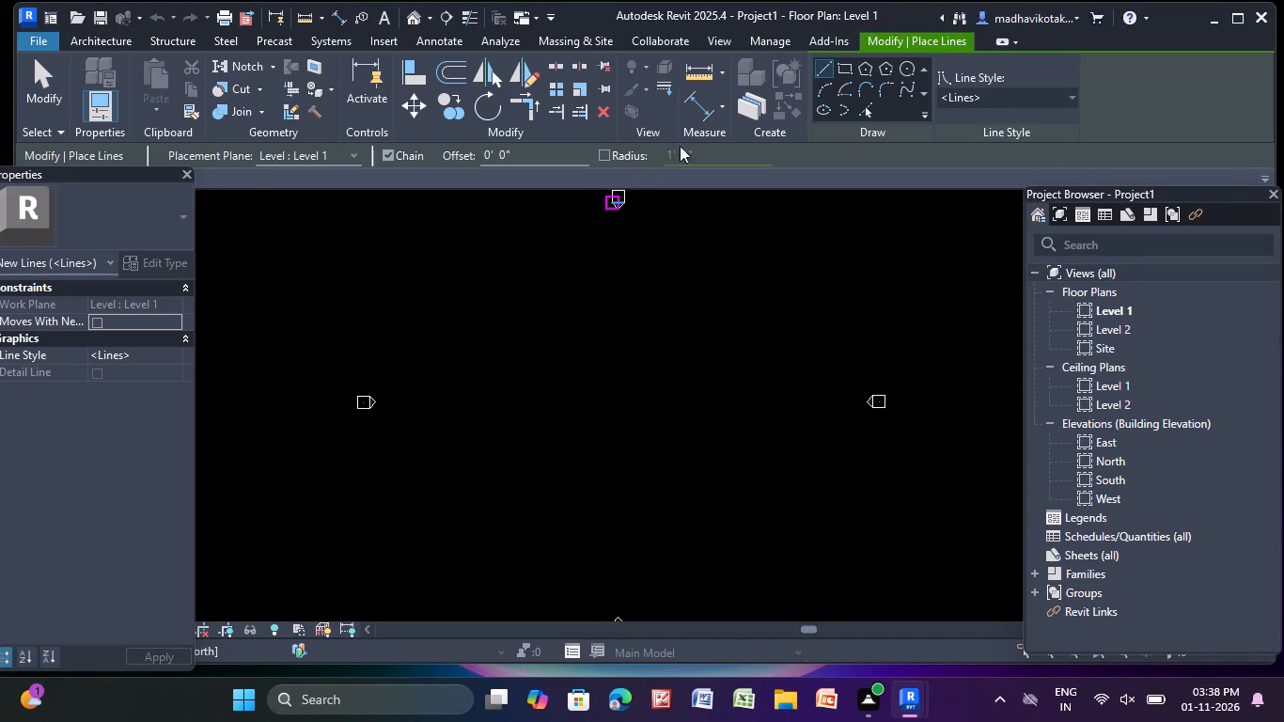
Draw a horizontal model line 40' long in the upper part of the Level 1 floor plan.
{"action": "left_click", "coordinate": [825, 68]}
{"action": "left_click", "coordinate": [492, 257]}
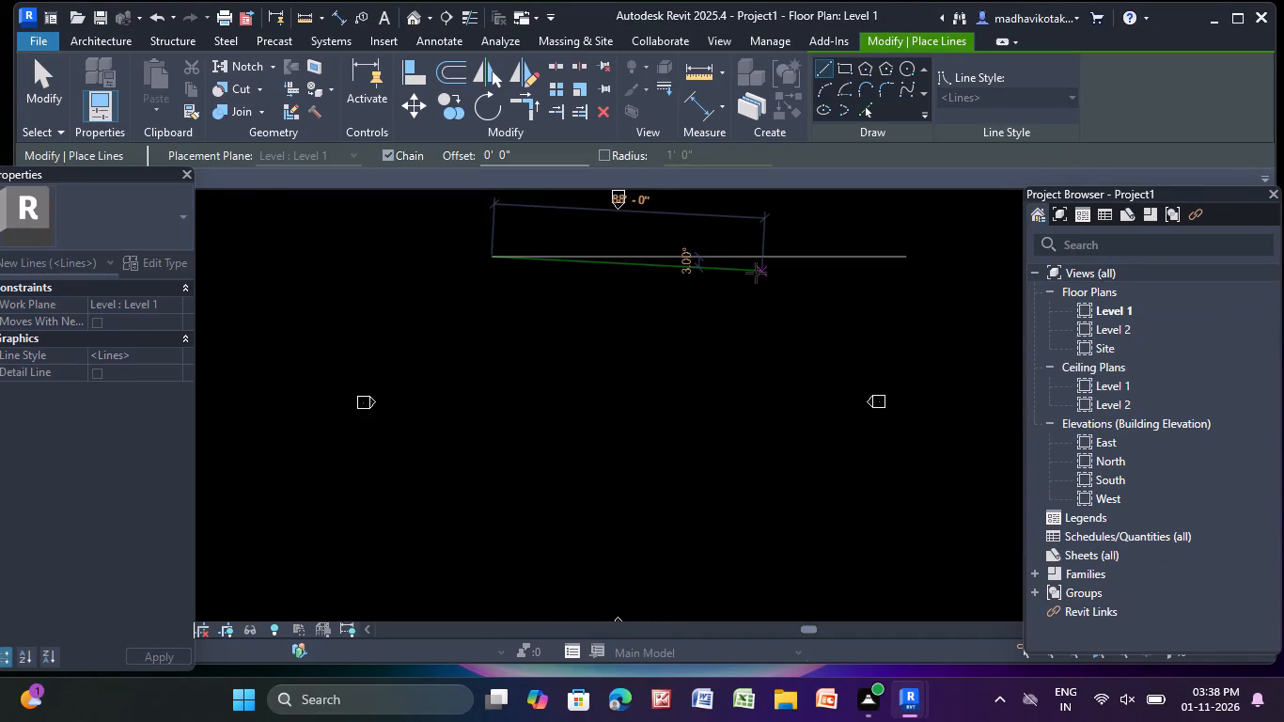
{"action": "type", "text": "40'"}
{"action": "key", "text": "Return"}
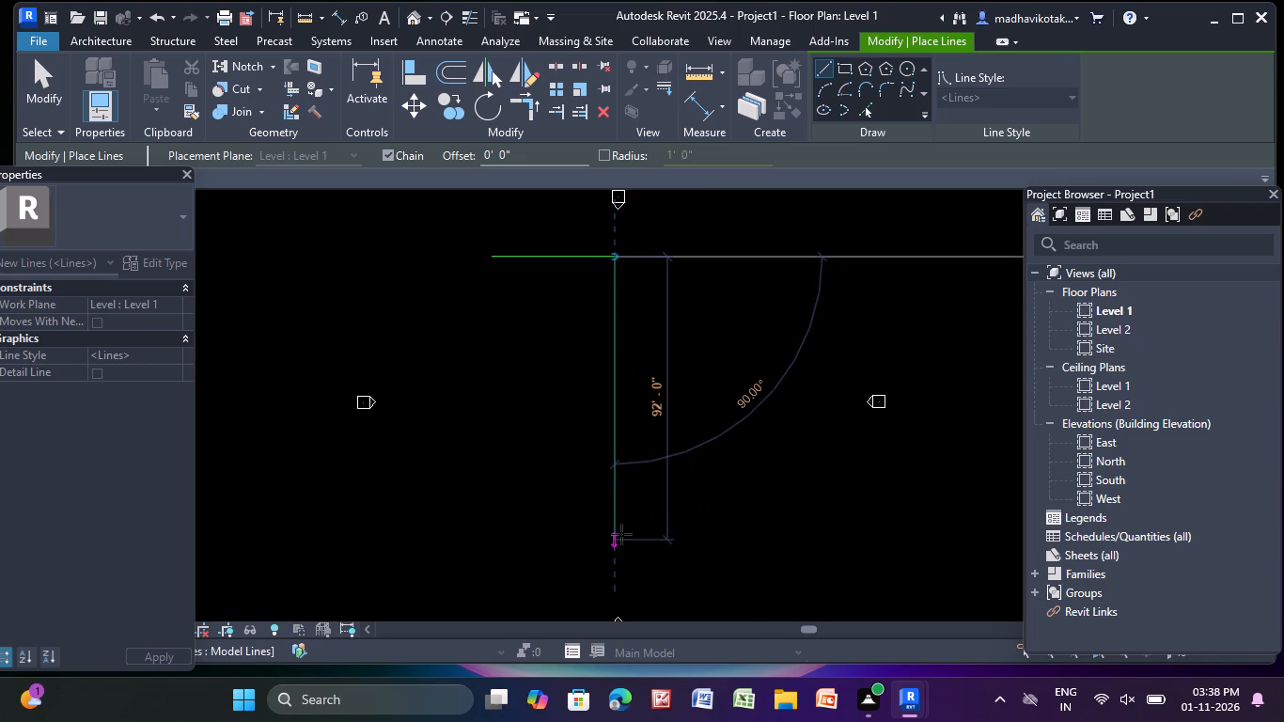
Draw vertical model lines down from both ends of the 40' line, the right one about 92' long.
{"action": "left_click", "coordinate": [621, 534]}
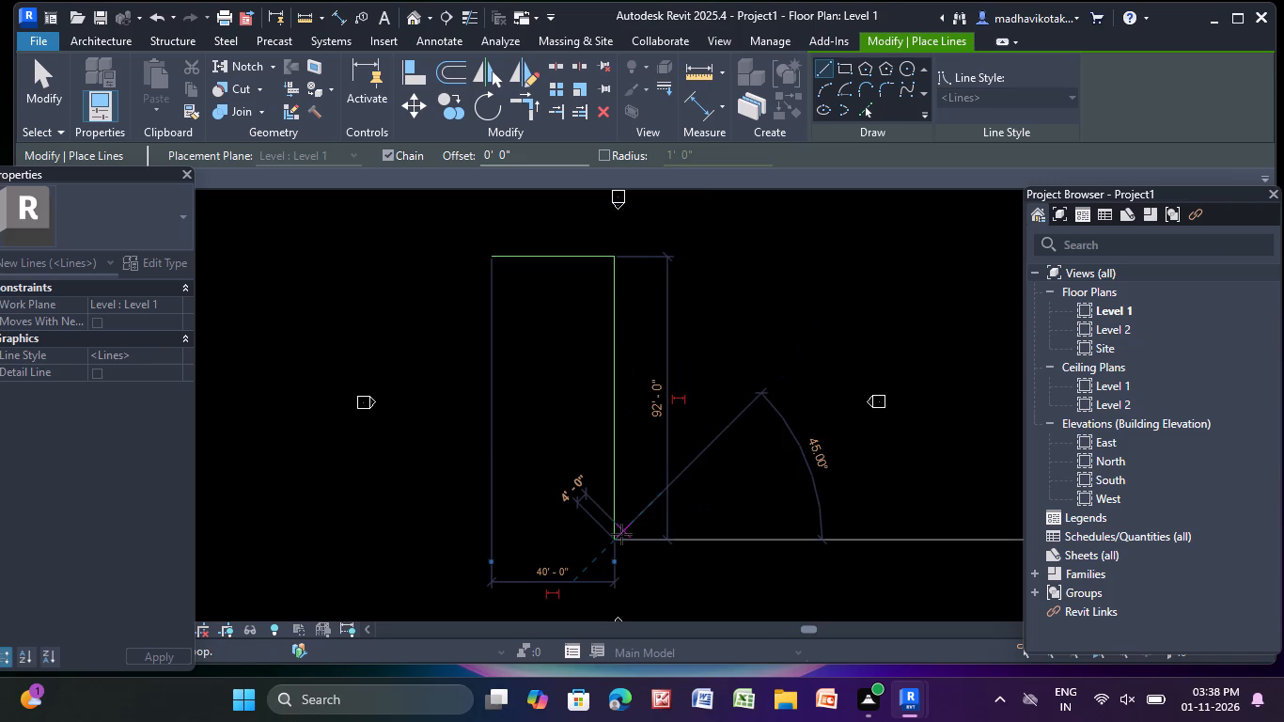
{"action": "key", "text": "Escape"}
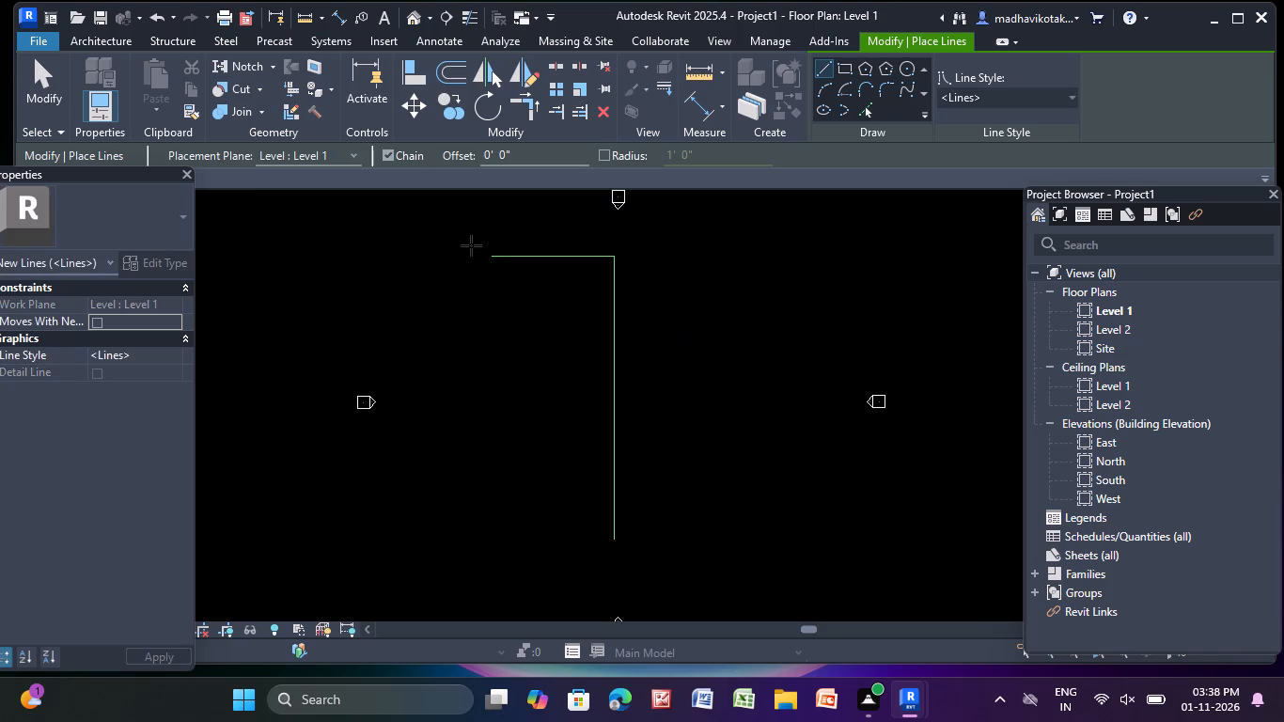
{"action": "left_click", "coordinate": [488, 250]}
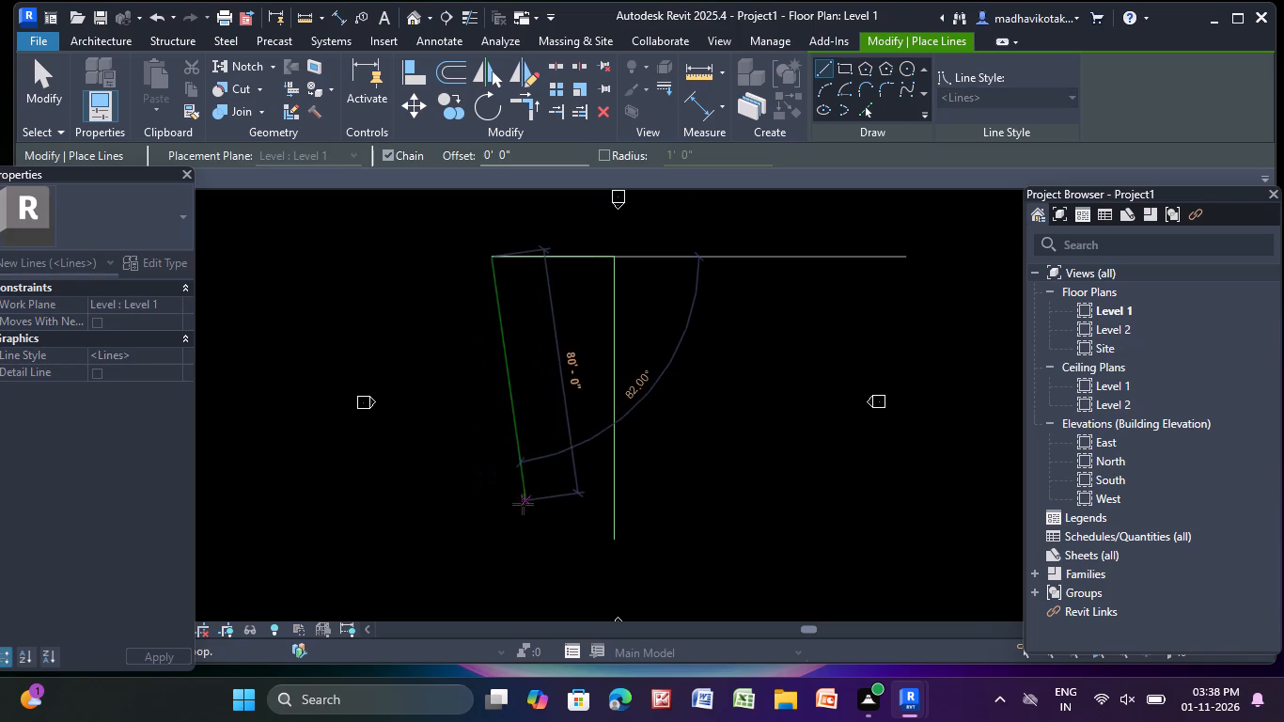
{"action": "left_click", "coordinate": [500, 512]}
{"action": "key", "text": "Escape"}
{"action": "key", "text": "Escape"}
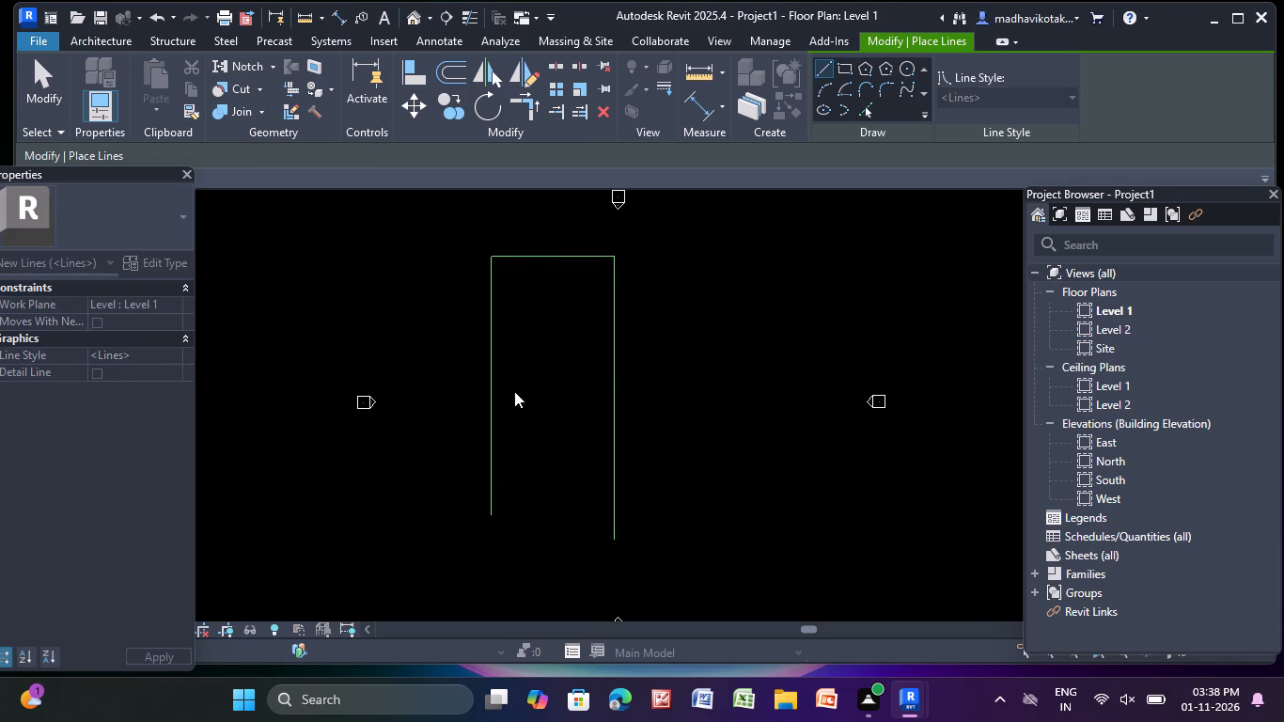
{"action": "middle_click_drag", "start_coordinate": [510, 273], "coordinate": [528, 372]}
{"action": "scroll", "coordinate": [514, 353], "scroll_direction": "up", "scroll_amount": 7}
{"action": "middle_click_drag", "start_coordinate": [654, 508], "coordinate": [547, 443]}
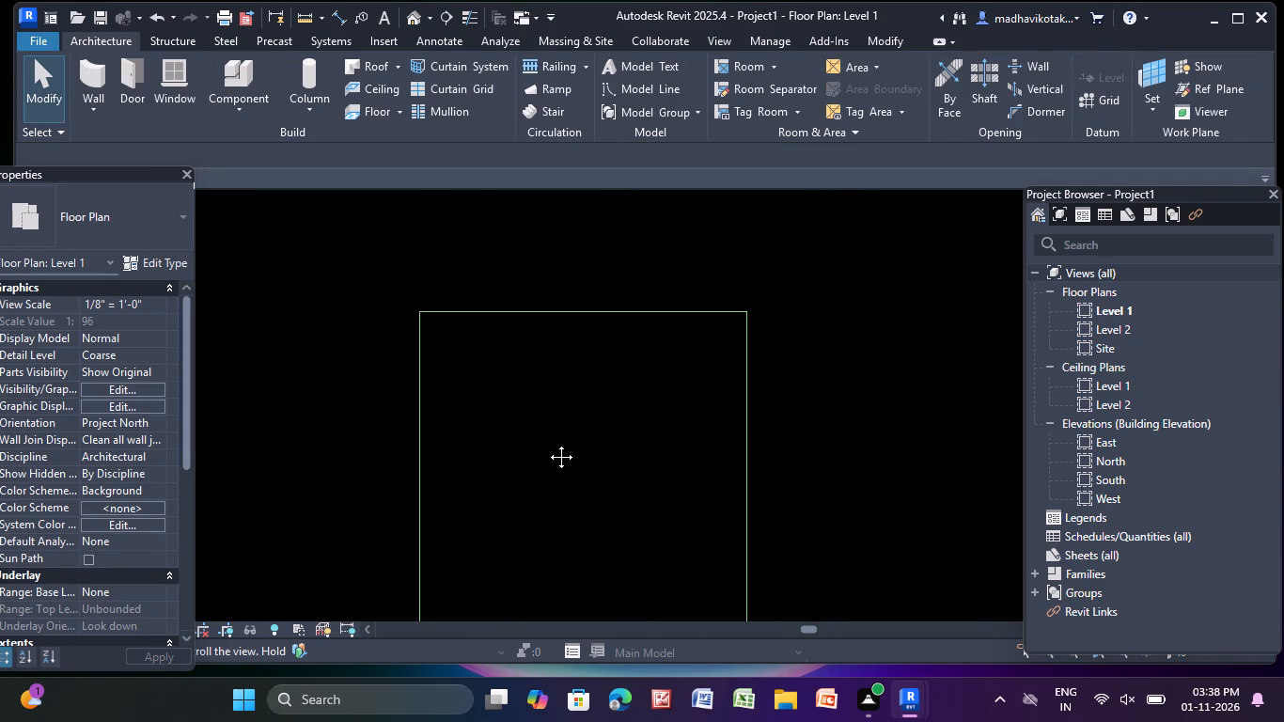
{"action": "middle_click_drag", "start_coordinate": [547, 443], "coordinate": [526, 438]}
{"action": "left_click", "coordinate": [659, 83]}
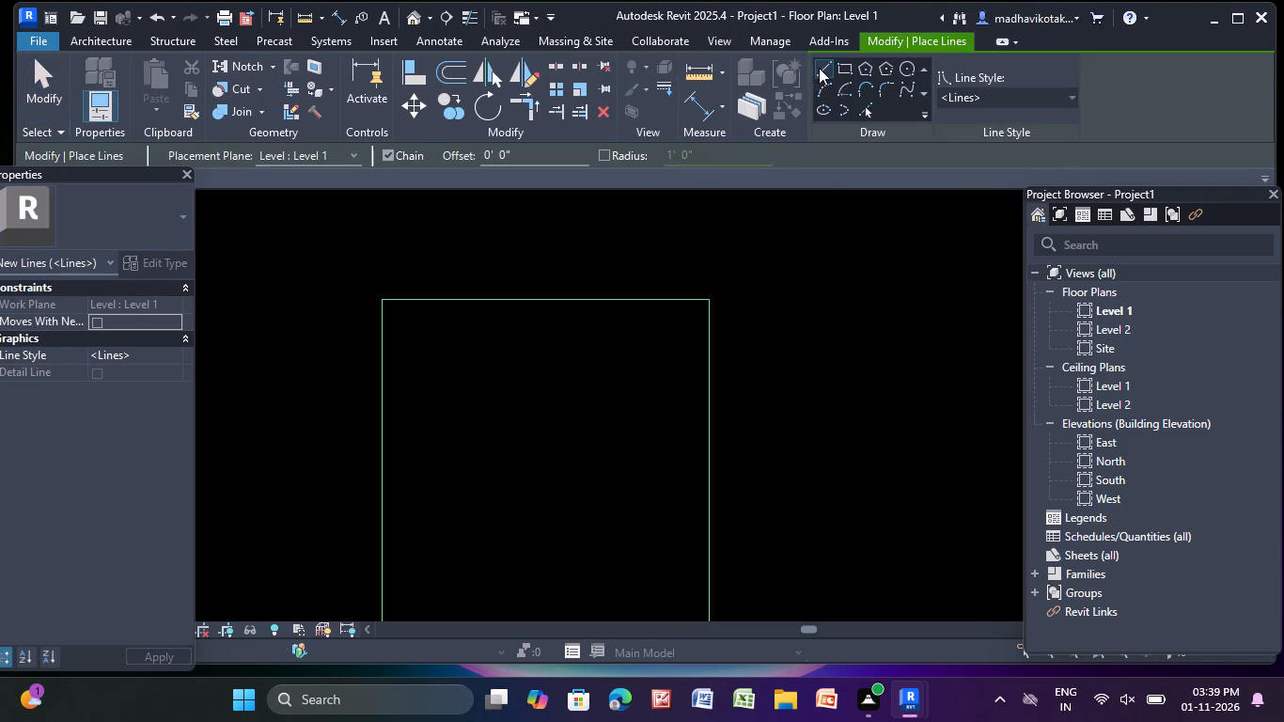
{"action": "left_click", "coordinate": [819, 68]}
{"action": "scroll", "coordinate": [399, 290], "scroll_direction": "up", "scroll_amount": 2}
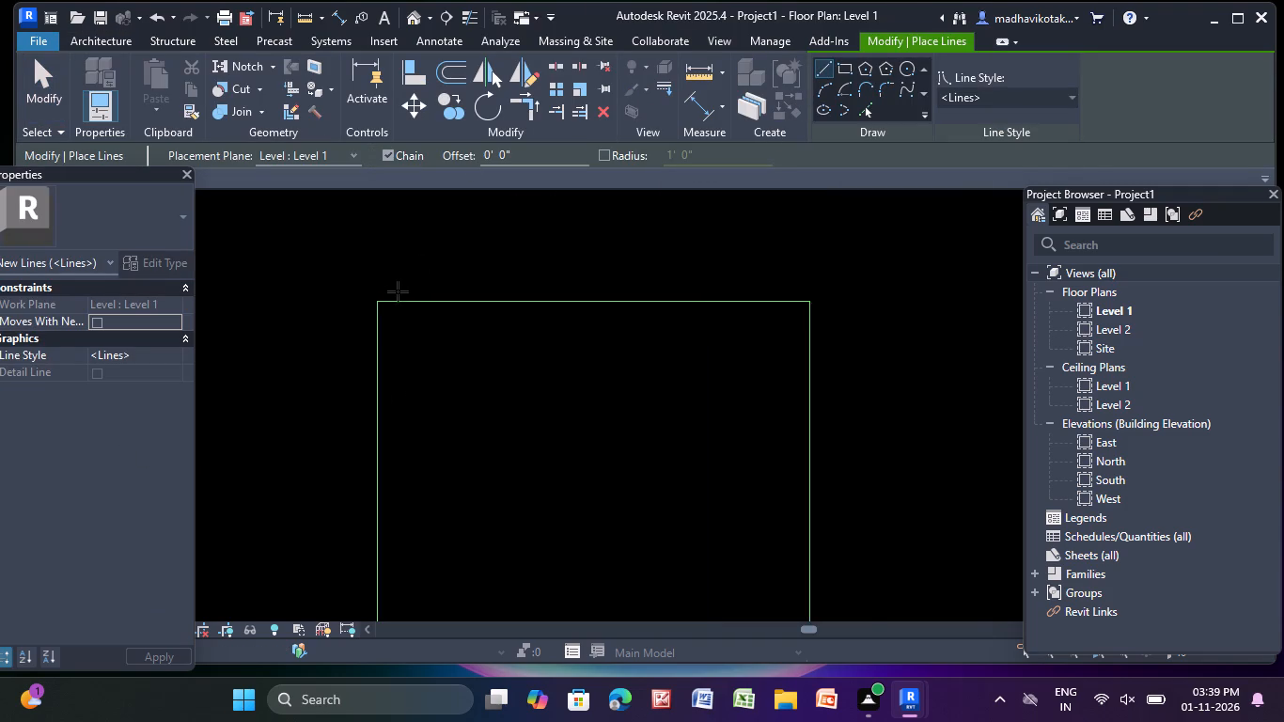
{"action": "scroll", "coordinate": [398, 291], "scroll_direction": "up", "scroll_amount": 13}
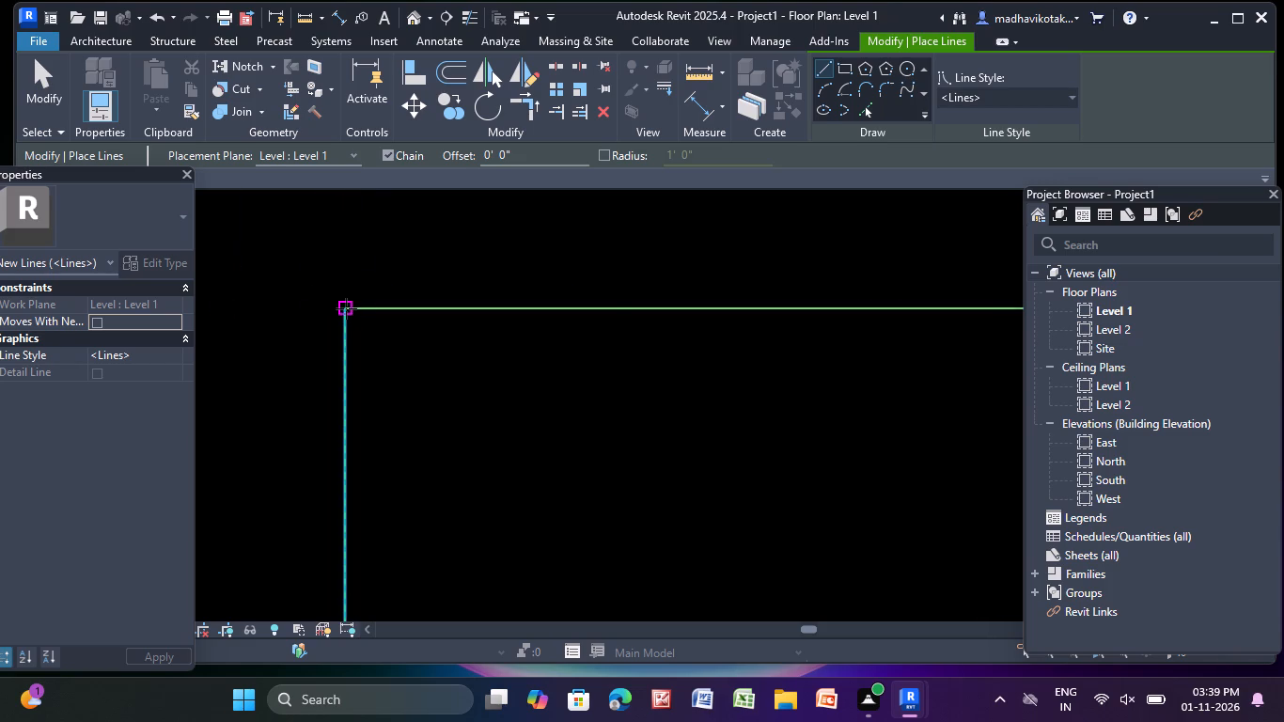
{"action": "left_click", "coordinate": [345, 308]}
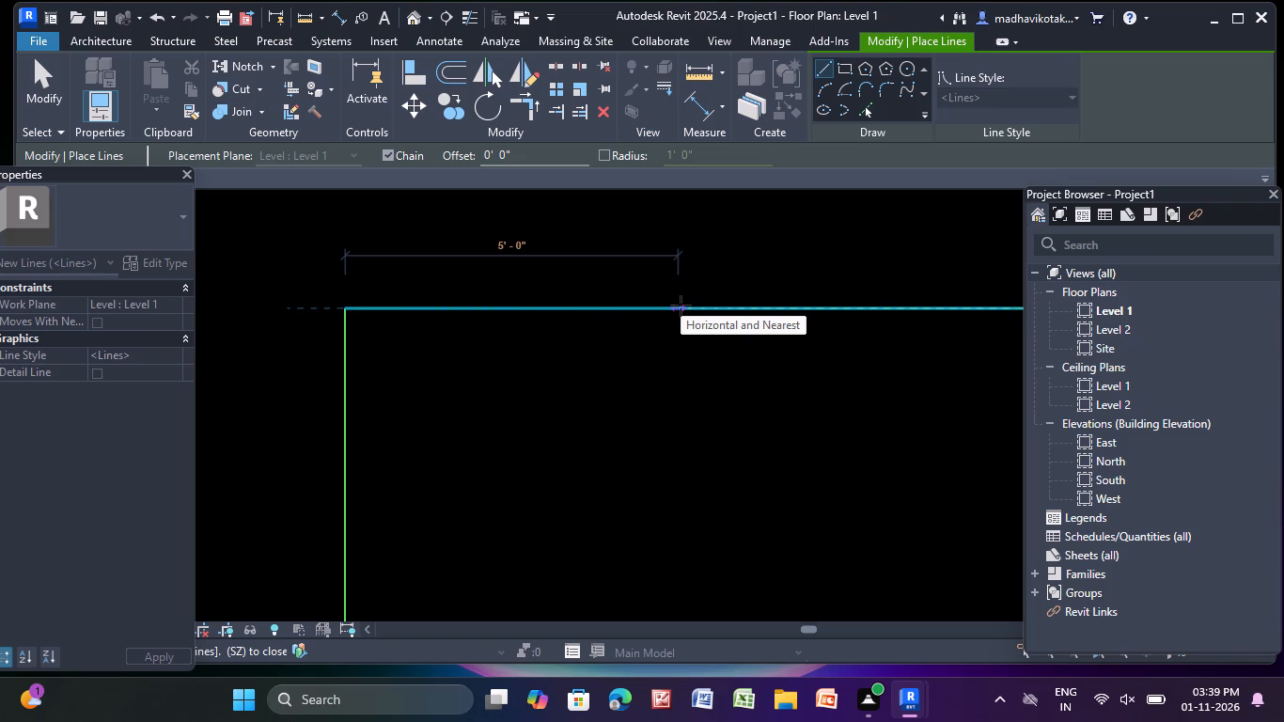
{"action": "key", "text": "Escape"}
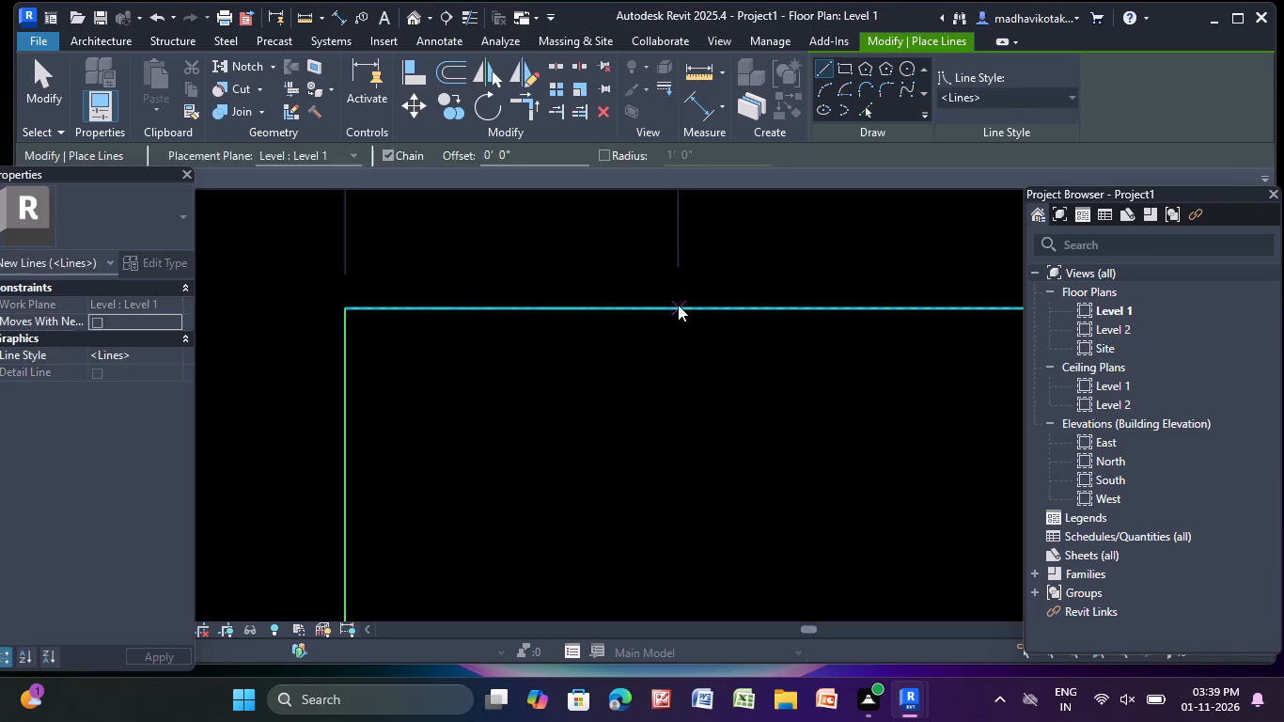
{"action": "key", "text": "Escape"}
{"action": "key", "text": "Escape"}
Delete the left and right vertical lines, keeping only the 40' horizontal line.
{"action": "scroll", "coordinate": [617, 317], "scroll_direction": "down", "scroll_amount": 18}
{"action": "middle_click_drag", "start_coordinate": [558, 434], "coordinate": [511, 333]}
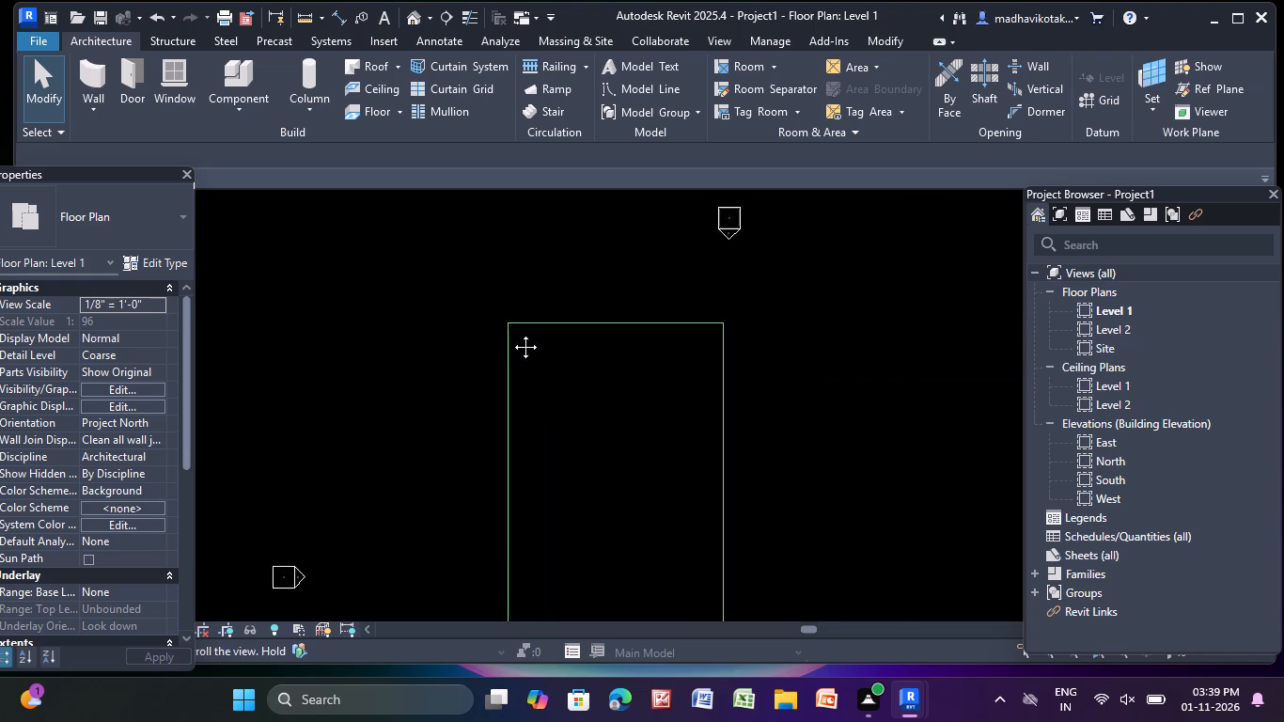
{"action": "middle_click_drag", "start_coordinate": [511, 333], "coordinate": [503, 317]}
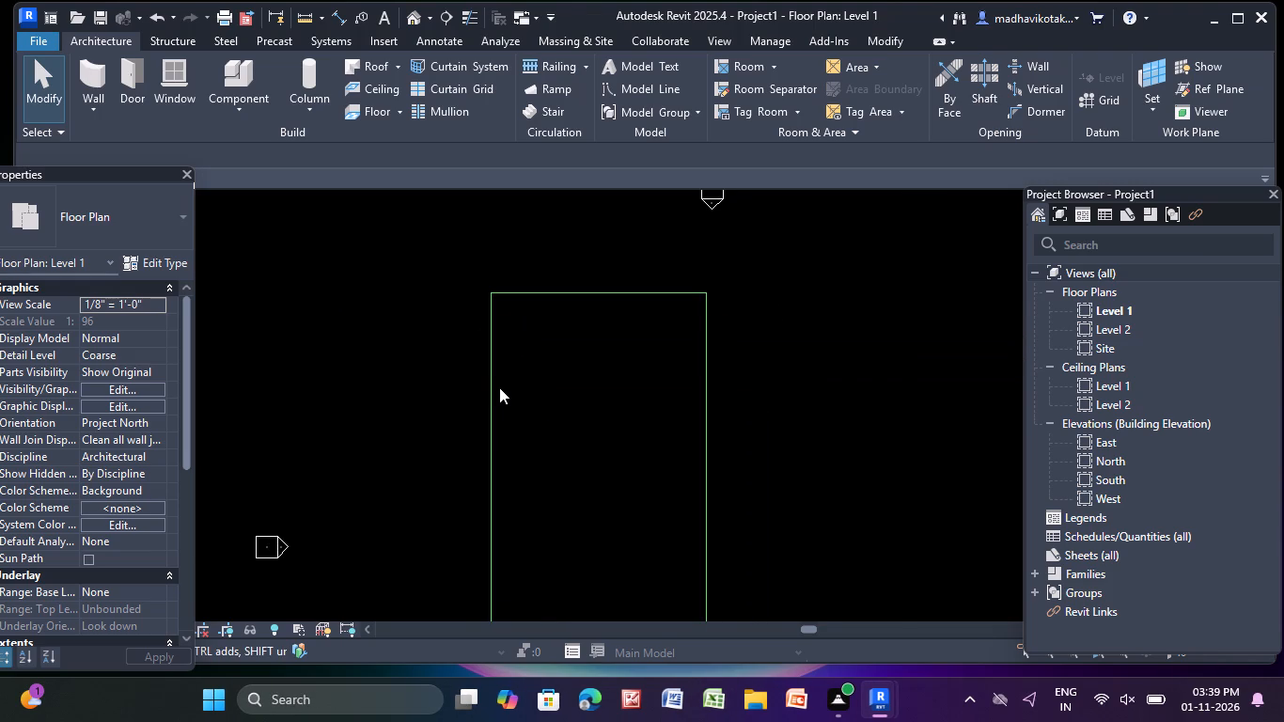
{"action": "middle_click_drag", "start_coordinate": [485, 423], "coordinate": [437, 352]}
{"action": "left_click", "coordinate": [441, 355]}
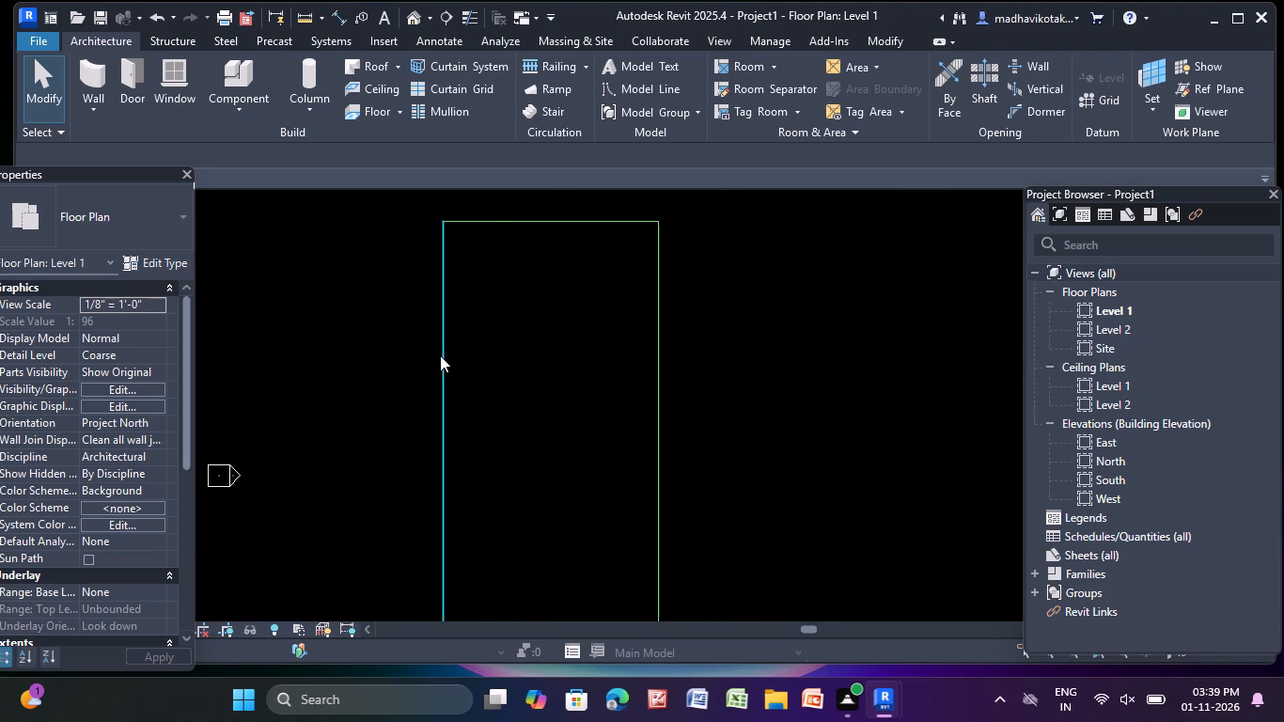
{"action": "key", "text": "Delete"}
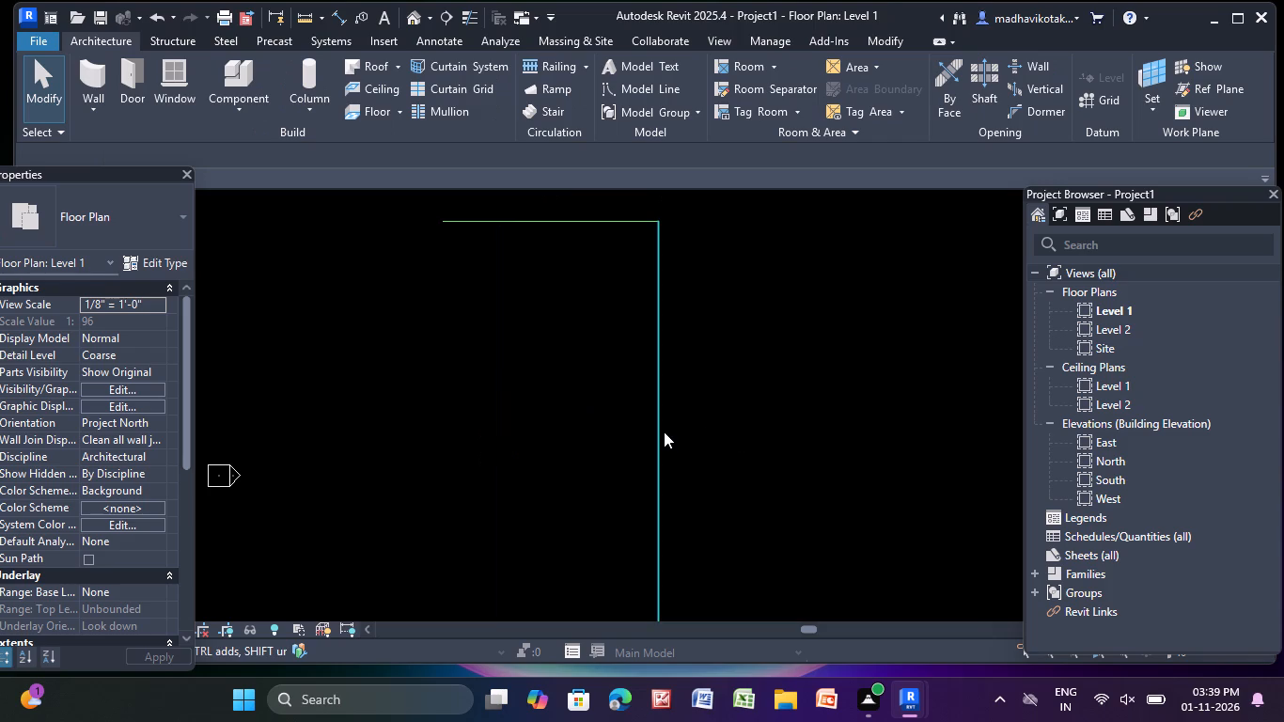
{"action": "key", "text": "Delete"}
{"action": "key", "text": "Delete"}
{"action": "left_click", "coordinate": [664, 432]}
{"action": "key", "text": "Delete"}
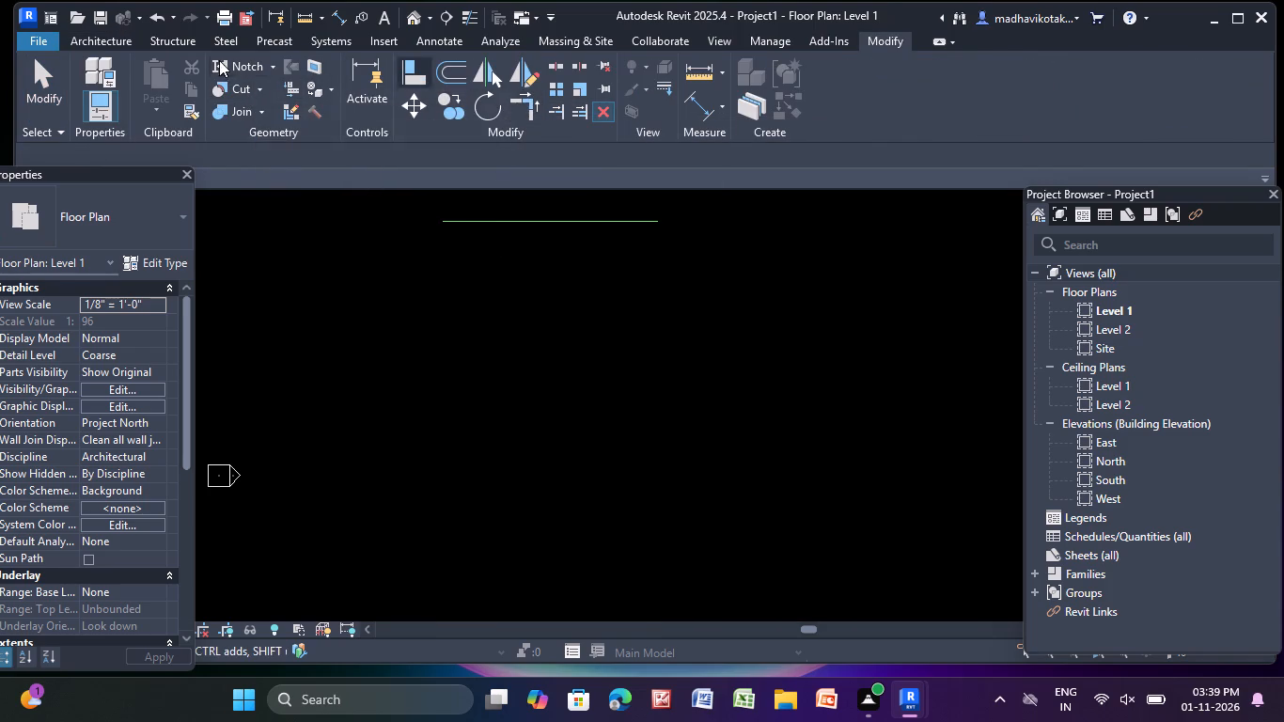
Complete a 40' by 60' rectangle with model lines: 60' down from the top line's right end, 40' across, and back up to its left end.
{"action": "left_click", "coordinate": [119, 42]}
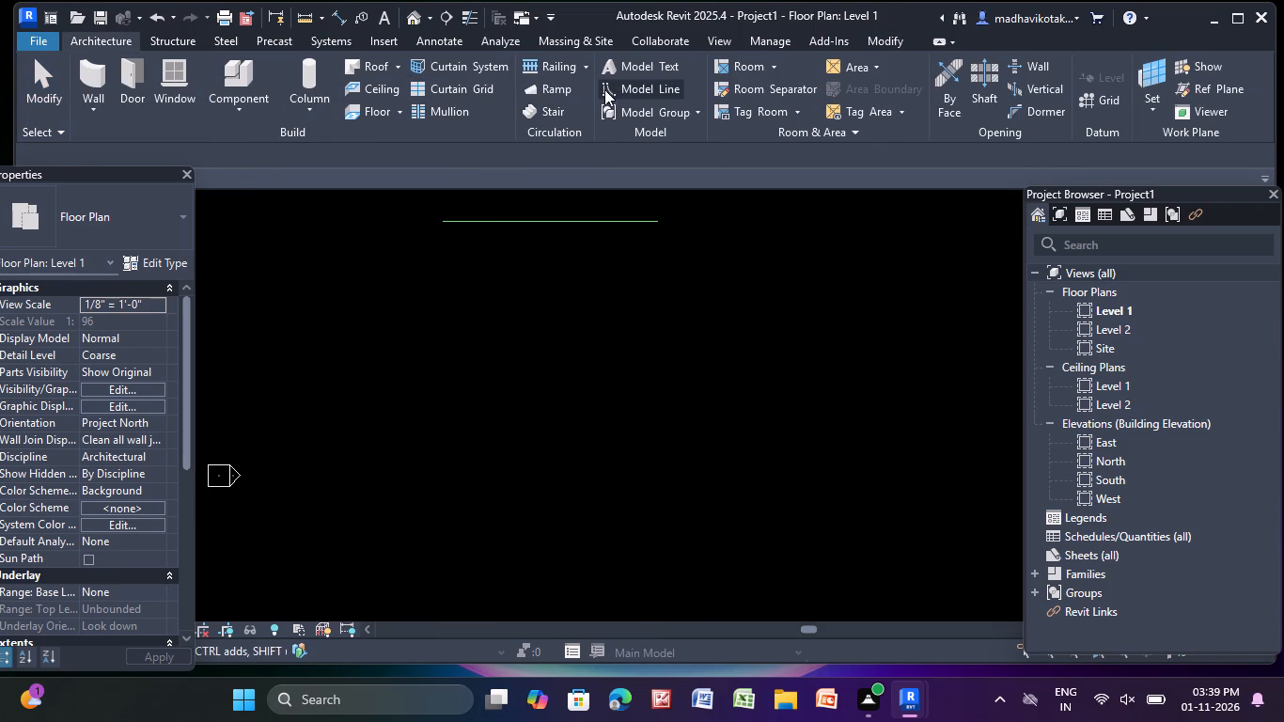
{"action": "left_click", "coordinate": [621, 91]}
{"action": "left_click", "coordinate": [829, 61]}
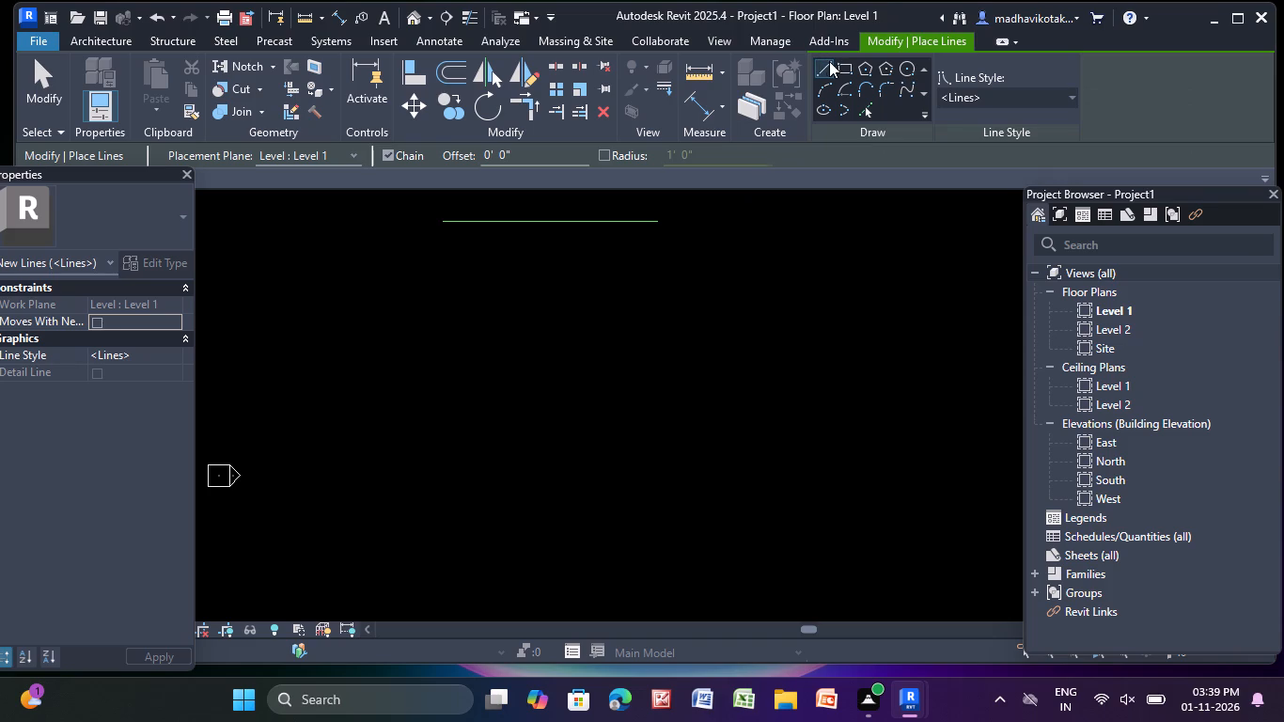
{"action": "left_click", "coordinate": [659, 223]}
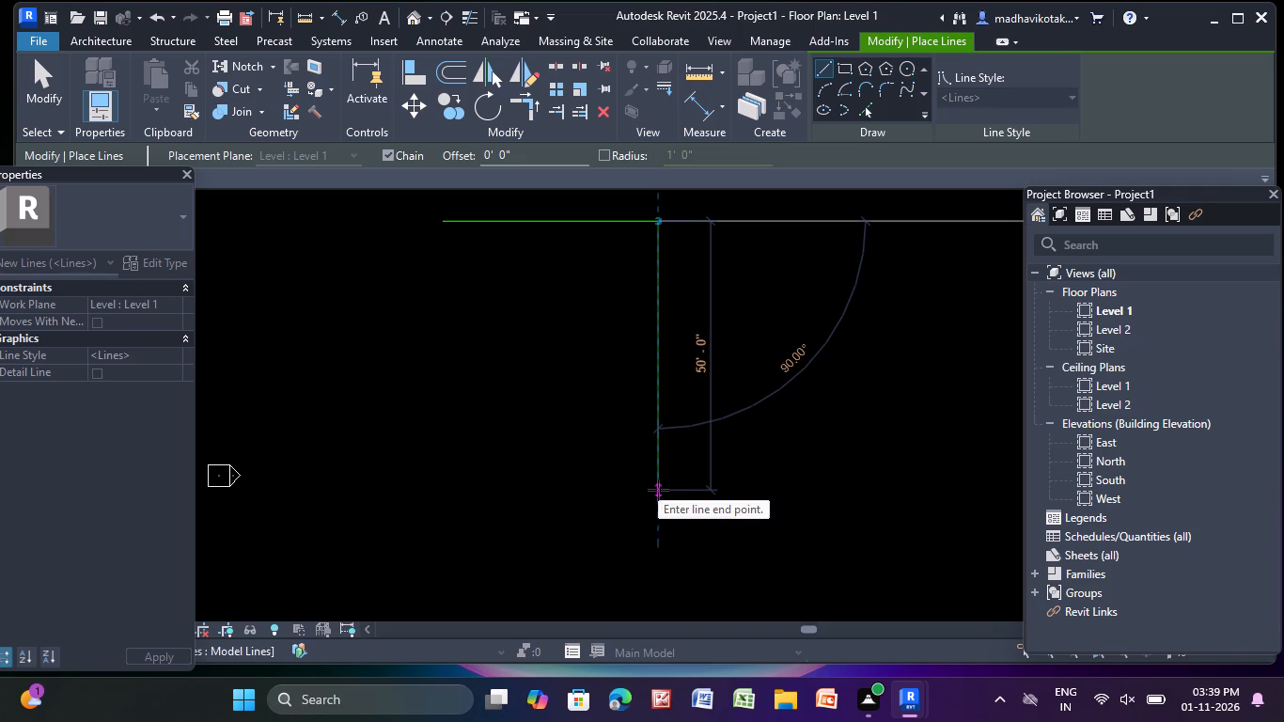
{"action": "type", "text": "60'"}
{"action": "key", "text": "Return"}
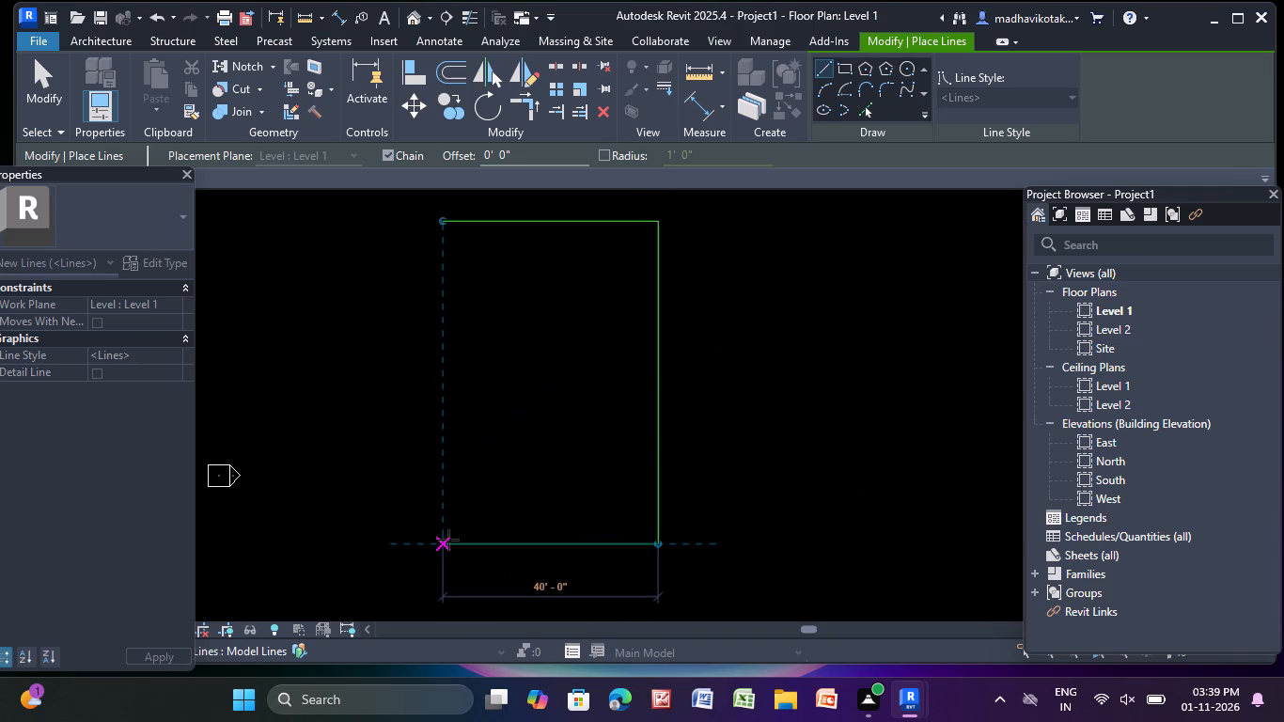
{"action": "left_click", "coordinate": [444, 541]}
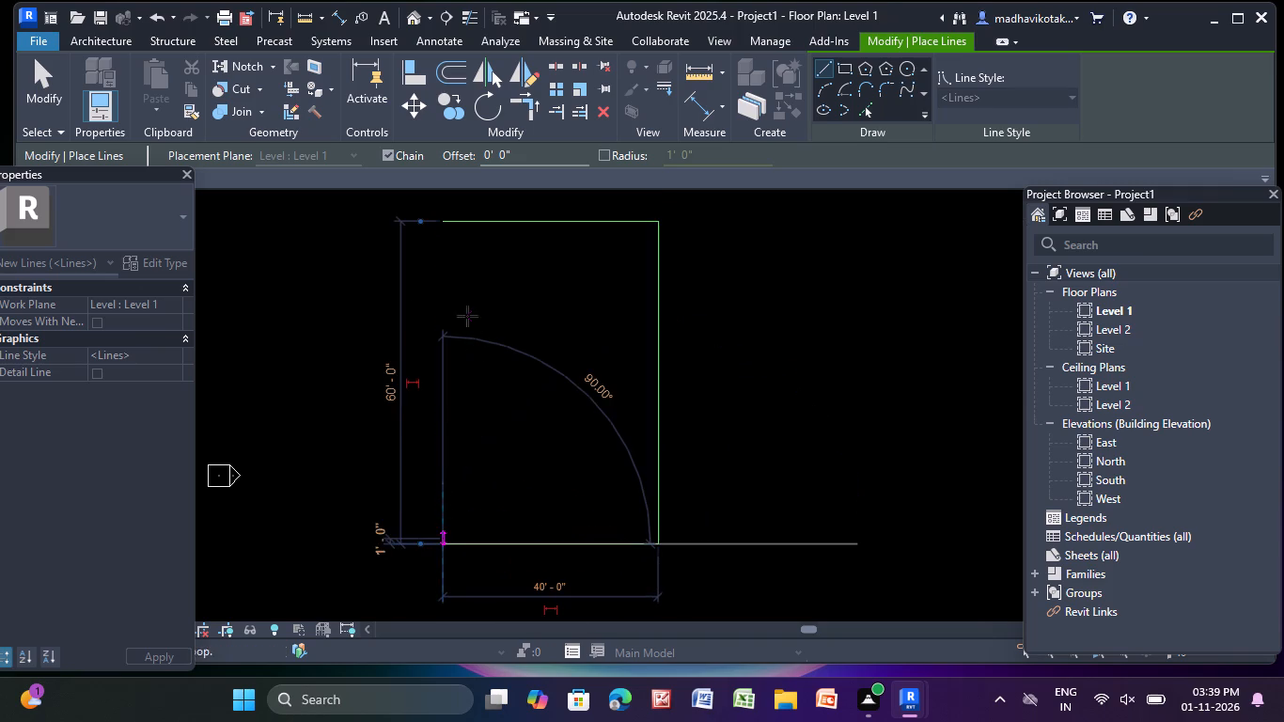
{"action": "left_click", "coordinate": [444, 217]}
{"action": "key", "text": "Escape"}
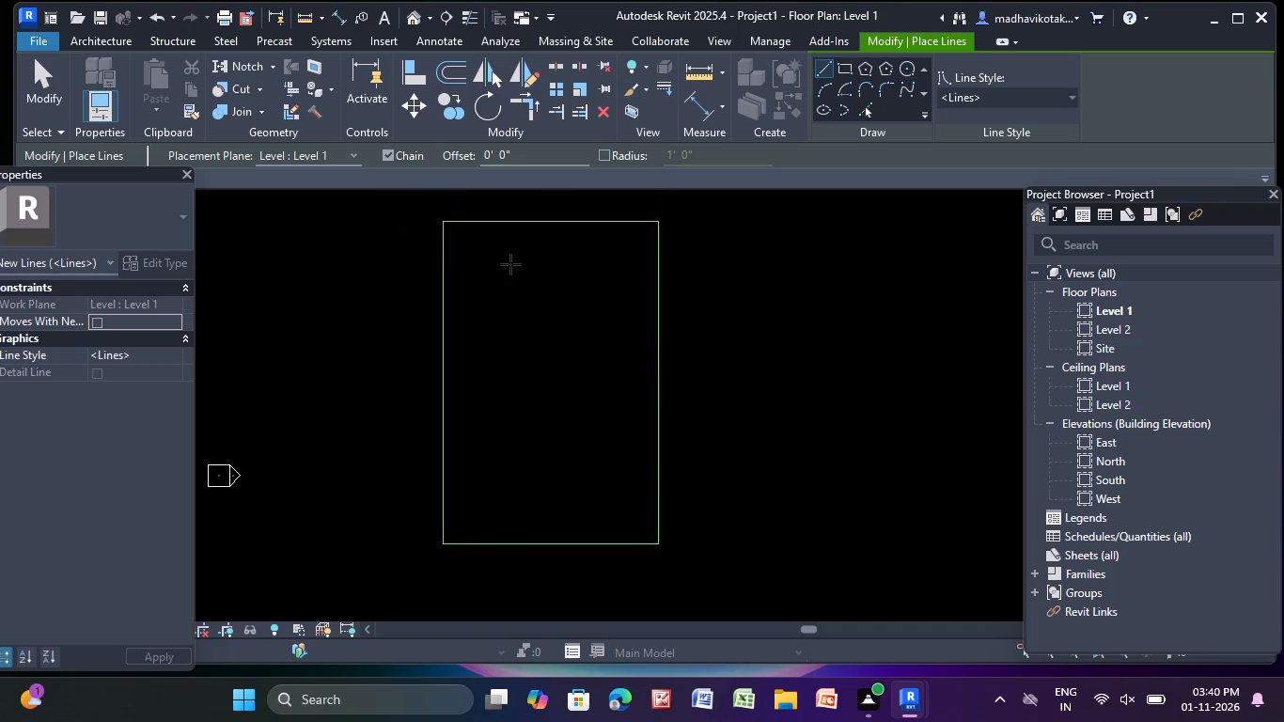
Draw a model line 11'-6" long along the rectangle's top edge, starting from its top-left corner.
{"action": "middle_click_drag", "start_coordinate": [510, 264], "coordinate": [509, 380]}
{"action": "scroll", "coordinate": [480, 380], "scroll_direction": "up", "scroll_amount": 7}
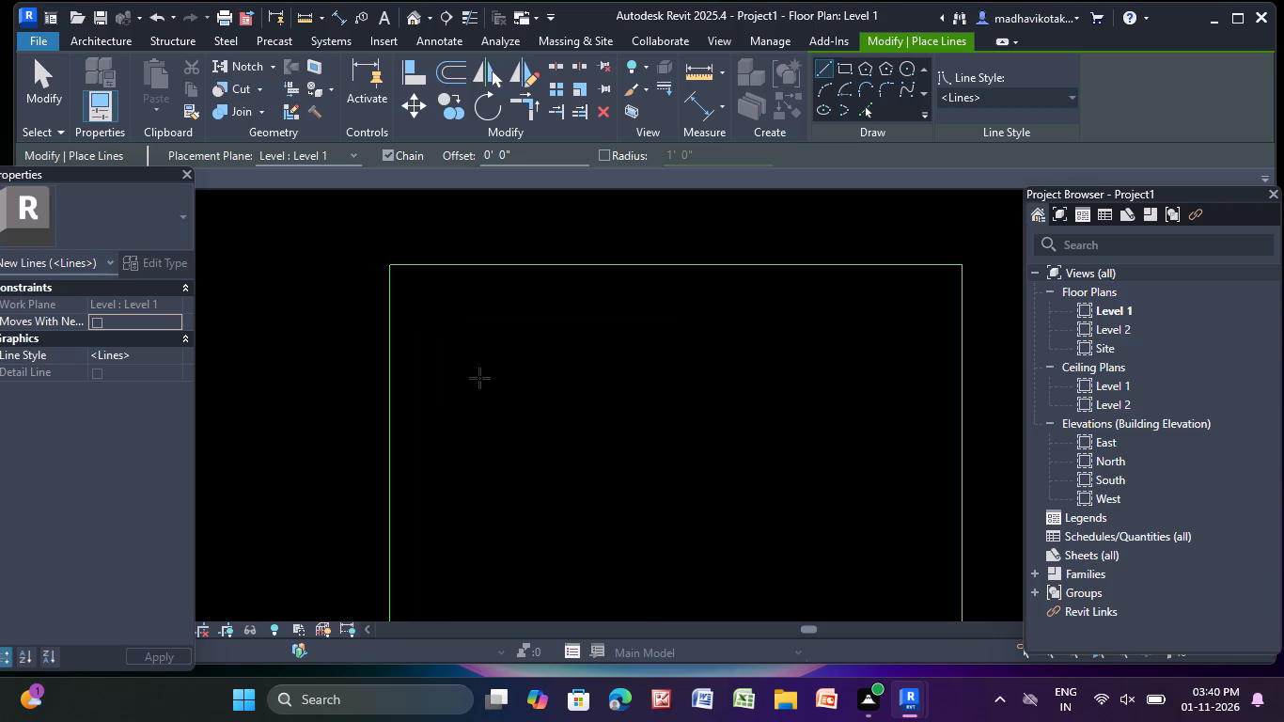
{"action": "left_click", "coordinate": [388, 260]}
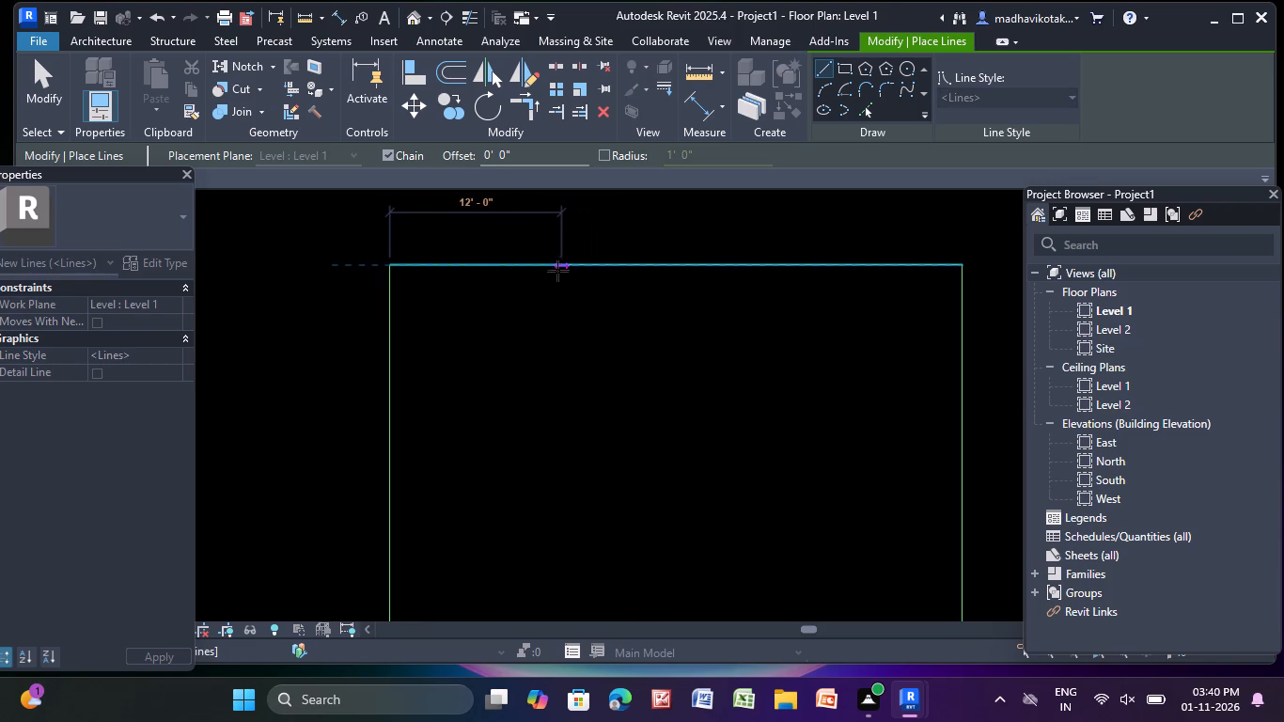
{"action": "key", "text": "1"}
{"action": "key", "text": "1"}
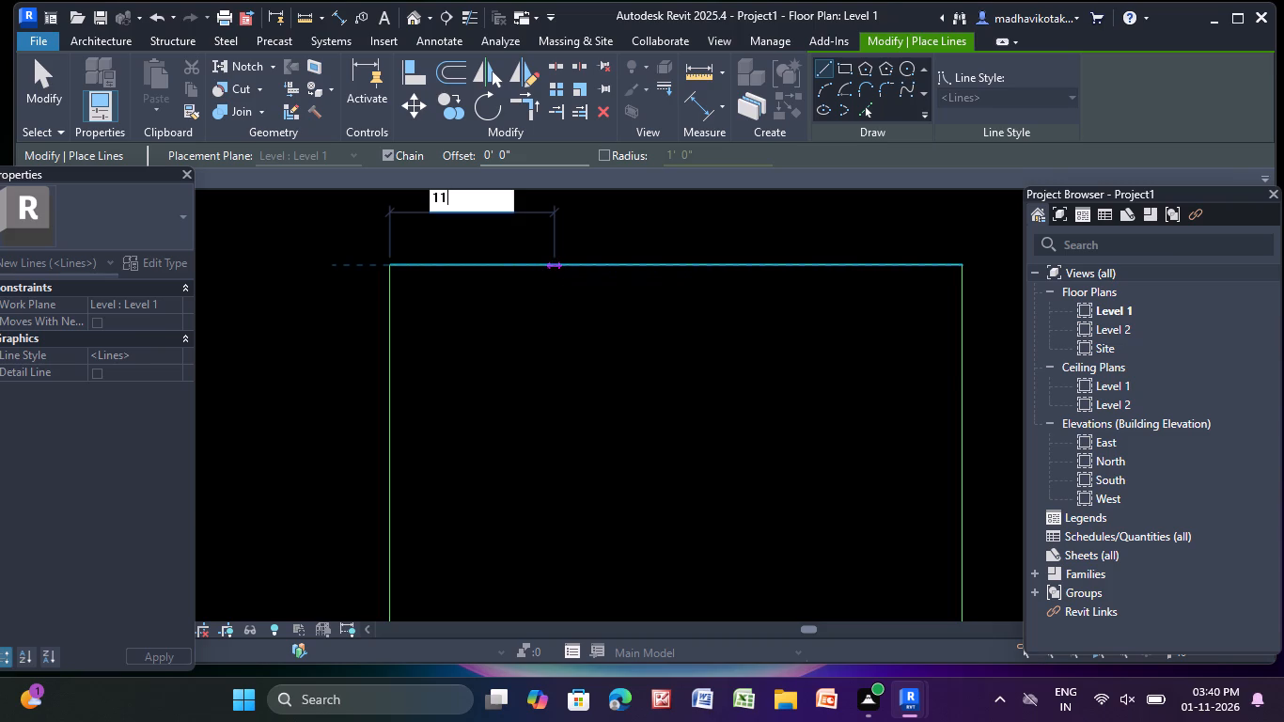
{"action": "type", "text": "'-"}
{"action": "key", "text": "6"}
{"action": "key", "text": "shift+quotedbl"}
{"action": "key", "text": "Return"}
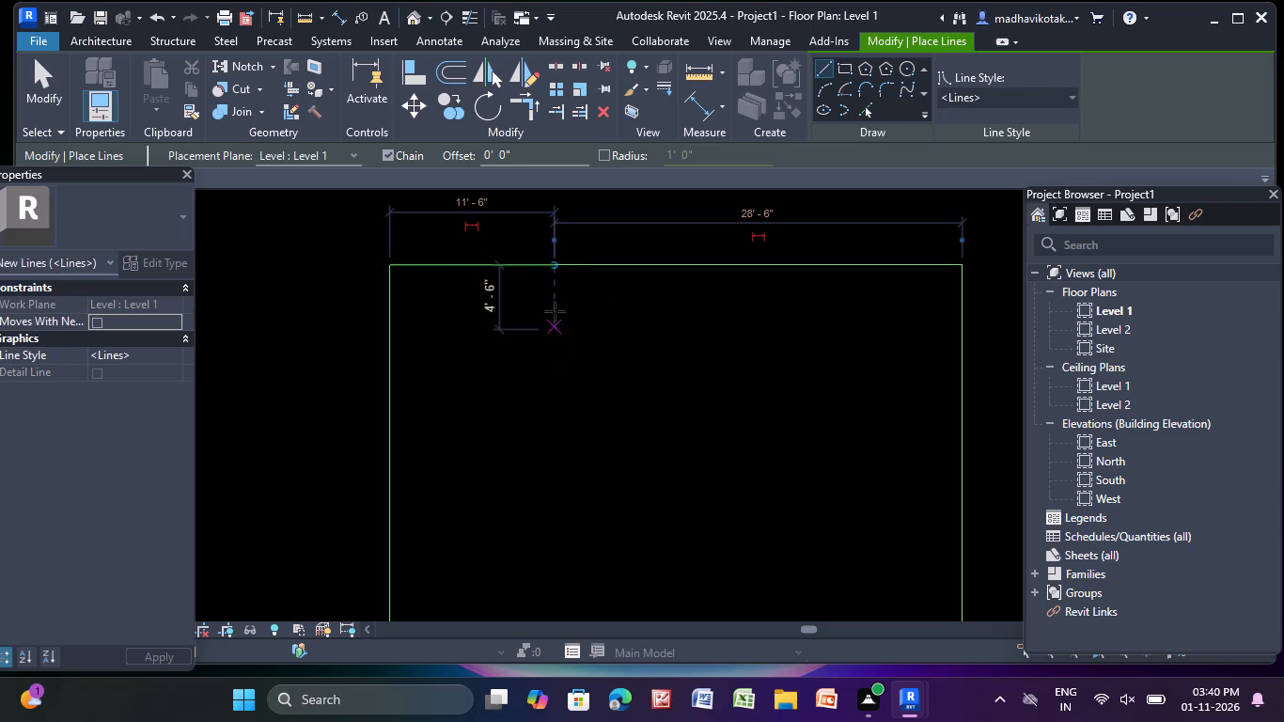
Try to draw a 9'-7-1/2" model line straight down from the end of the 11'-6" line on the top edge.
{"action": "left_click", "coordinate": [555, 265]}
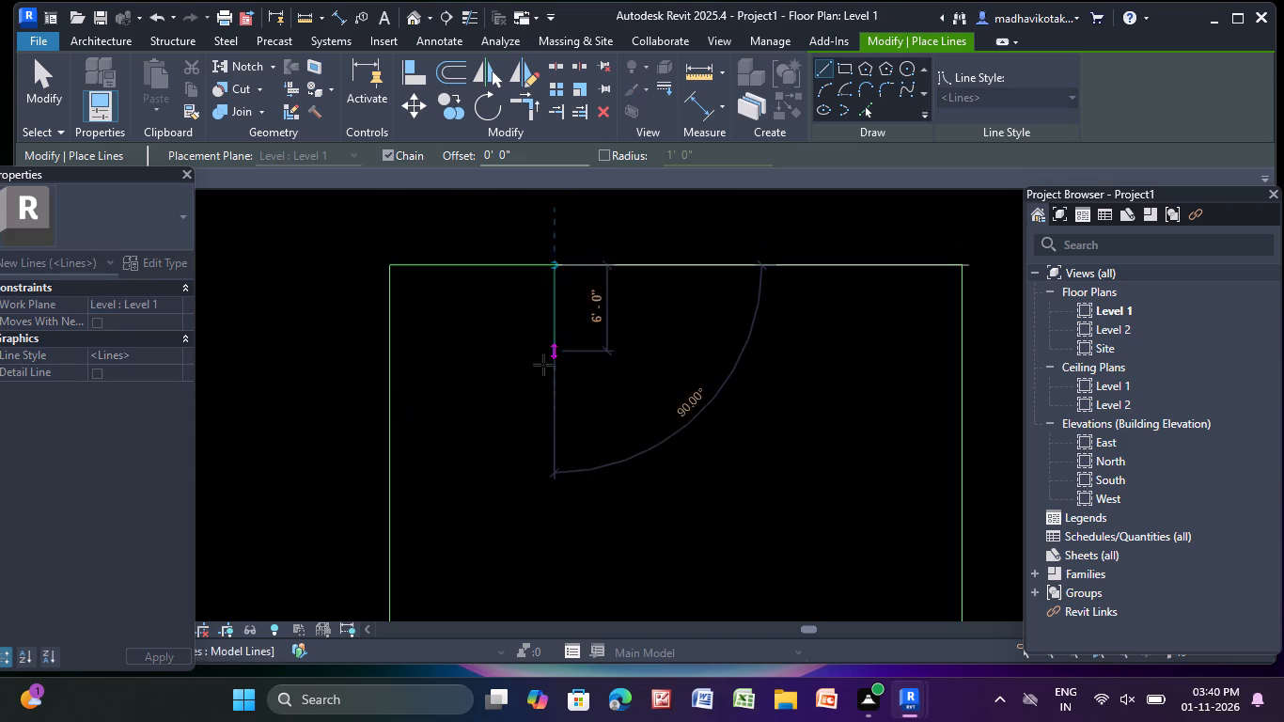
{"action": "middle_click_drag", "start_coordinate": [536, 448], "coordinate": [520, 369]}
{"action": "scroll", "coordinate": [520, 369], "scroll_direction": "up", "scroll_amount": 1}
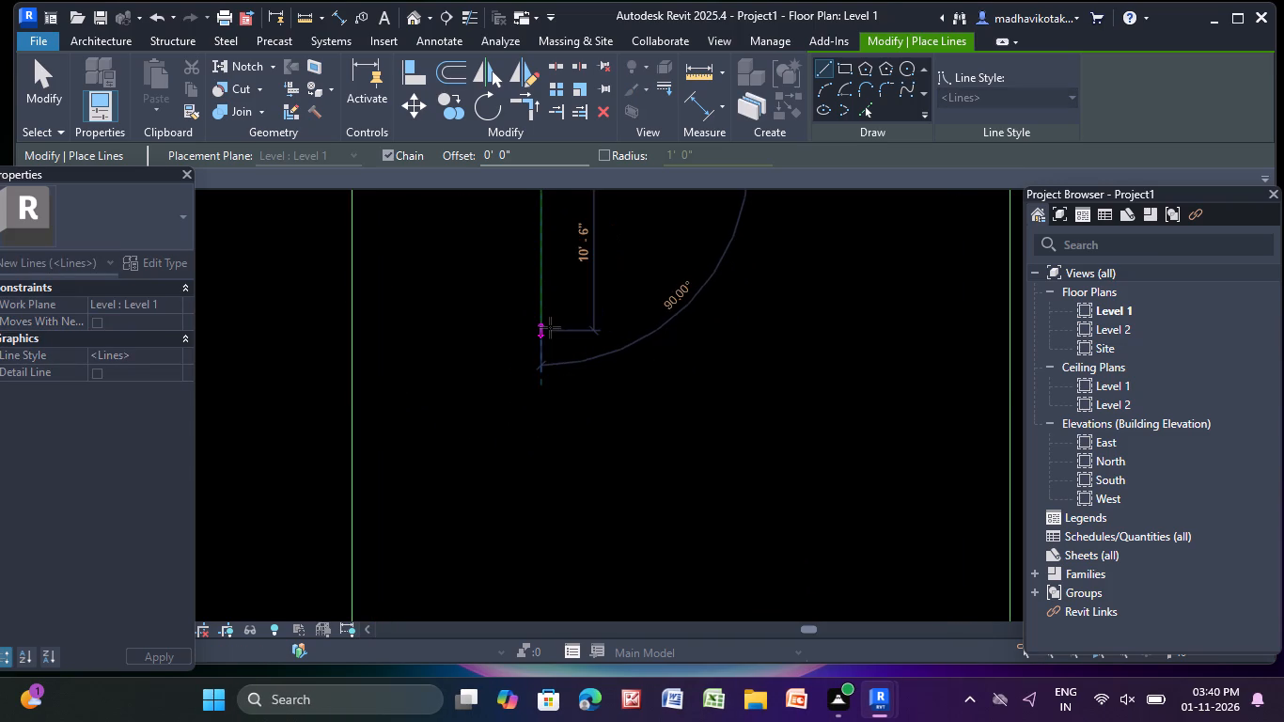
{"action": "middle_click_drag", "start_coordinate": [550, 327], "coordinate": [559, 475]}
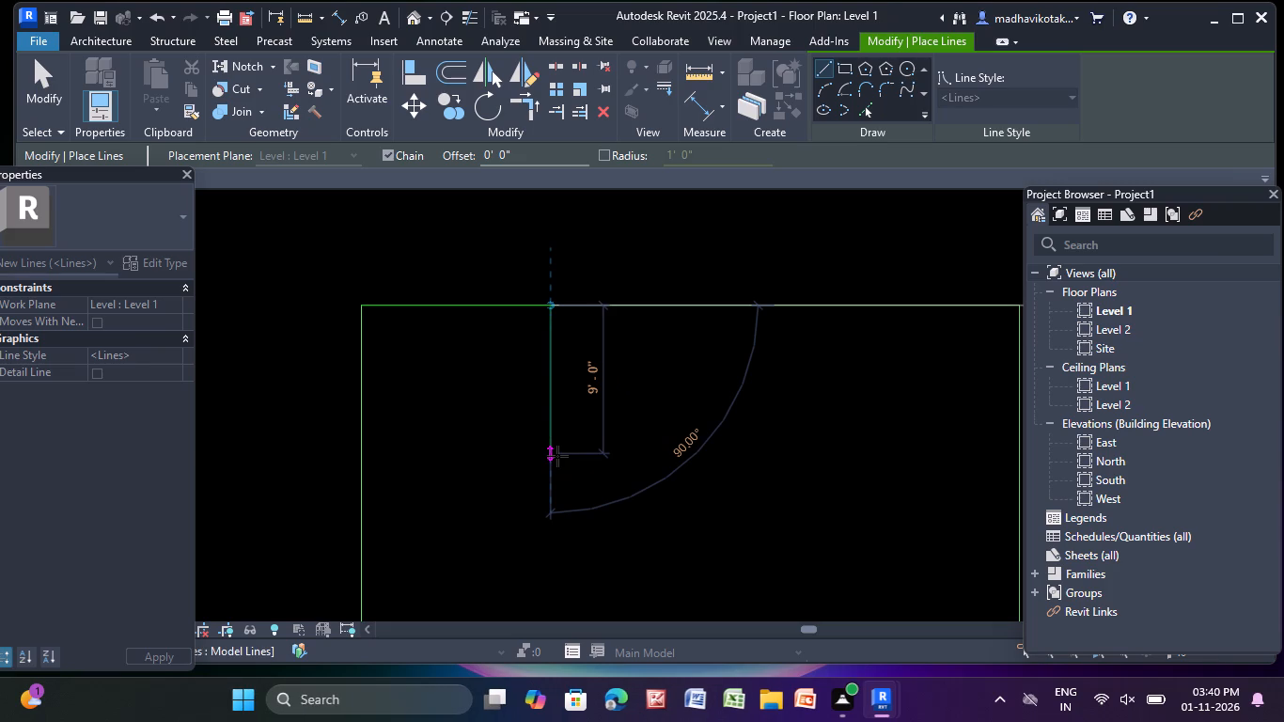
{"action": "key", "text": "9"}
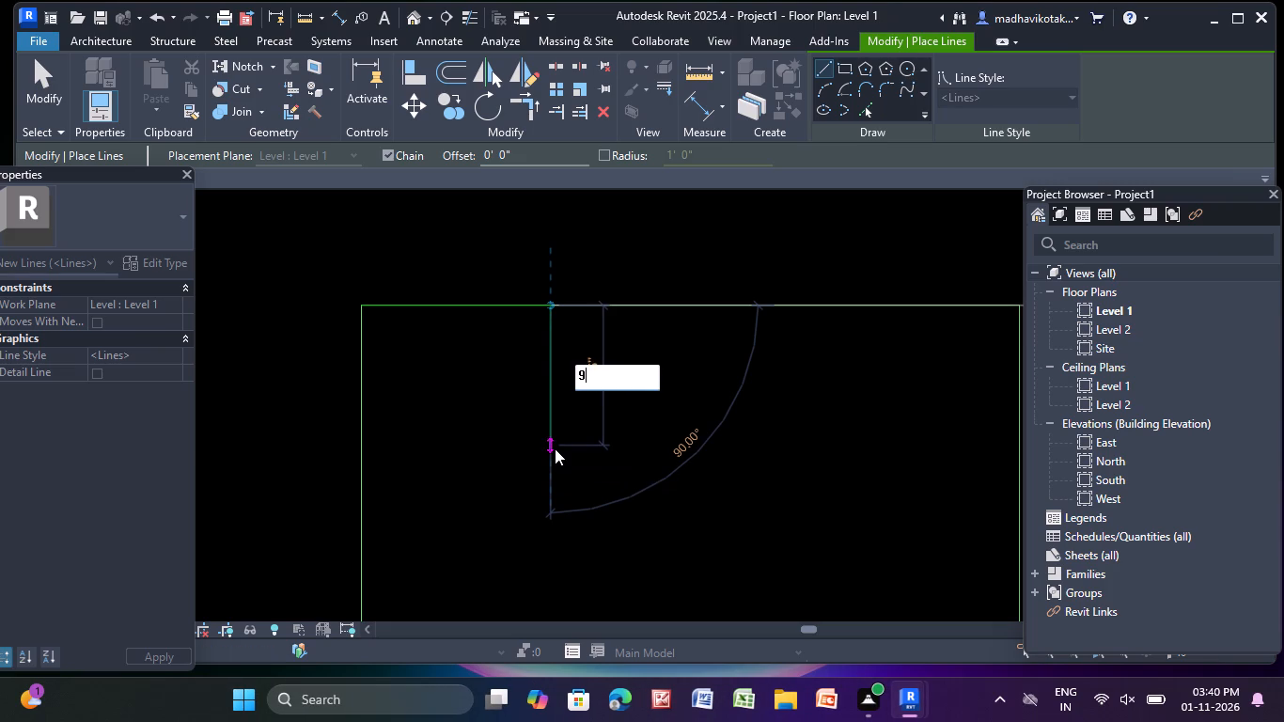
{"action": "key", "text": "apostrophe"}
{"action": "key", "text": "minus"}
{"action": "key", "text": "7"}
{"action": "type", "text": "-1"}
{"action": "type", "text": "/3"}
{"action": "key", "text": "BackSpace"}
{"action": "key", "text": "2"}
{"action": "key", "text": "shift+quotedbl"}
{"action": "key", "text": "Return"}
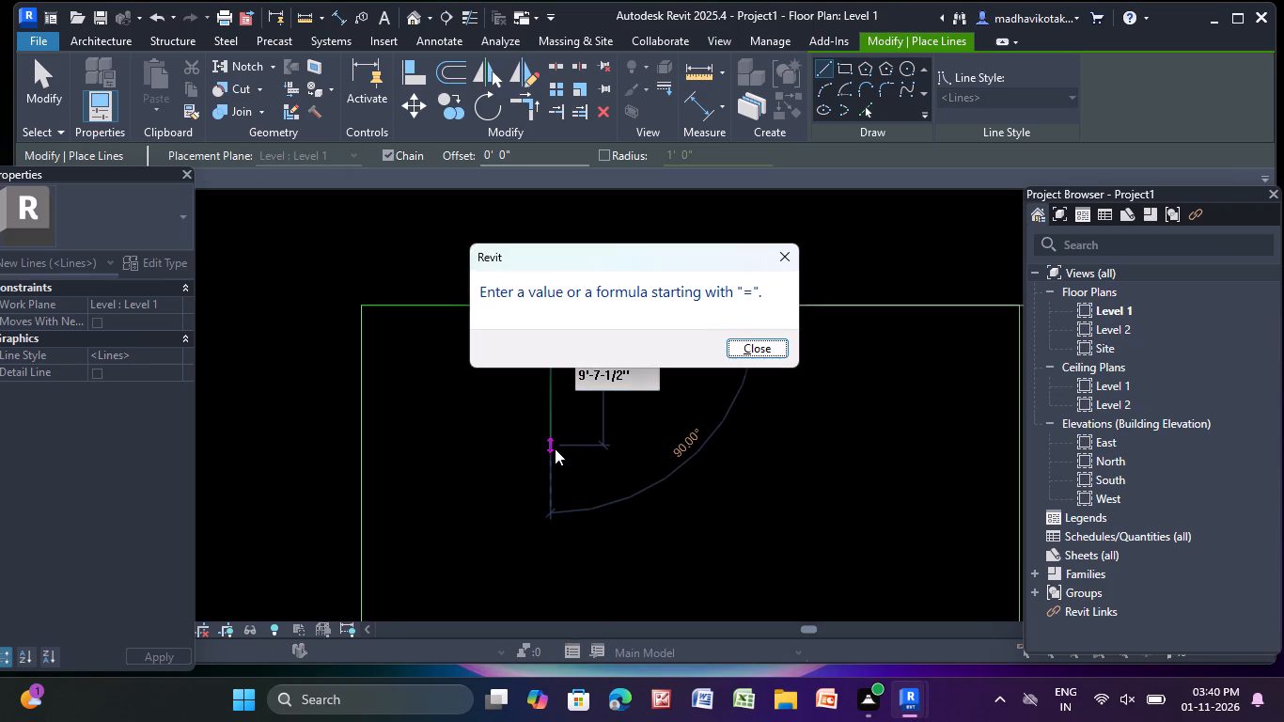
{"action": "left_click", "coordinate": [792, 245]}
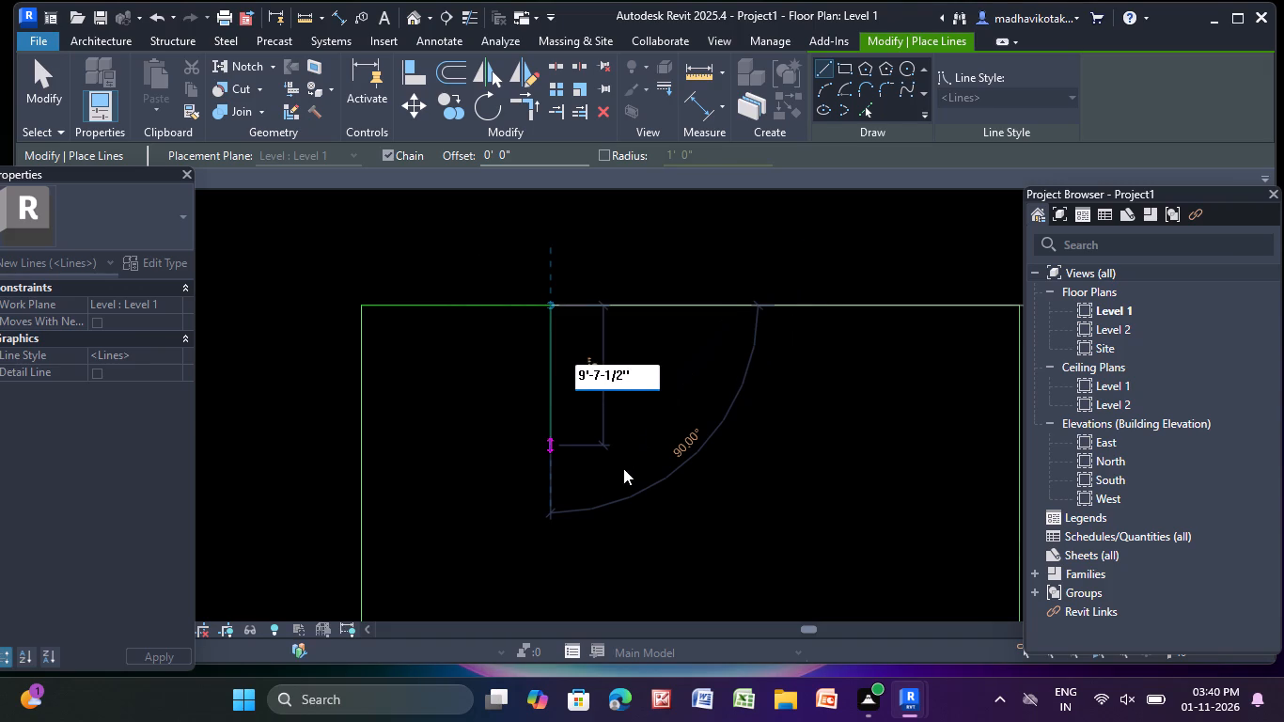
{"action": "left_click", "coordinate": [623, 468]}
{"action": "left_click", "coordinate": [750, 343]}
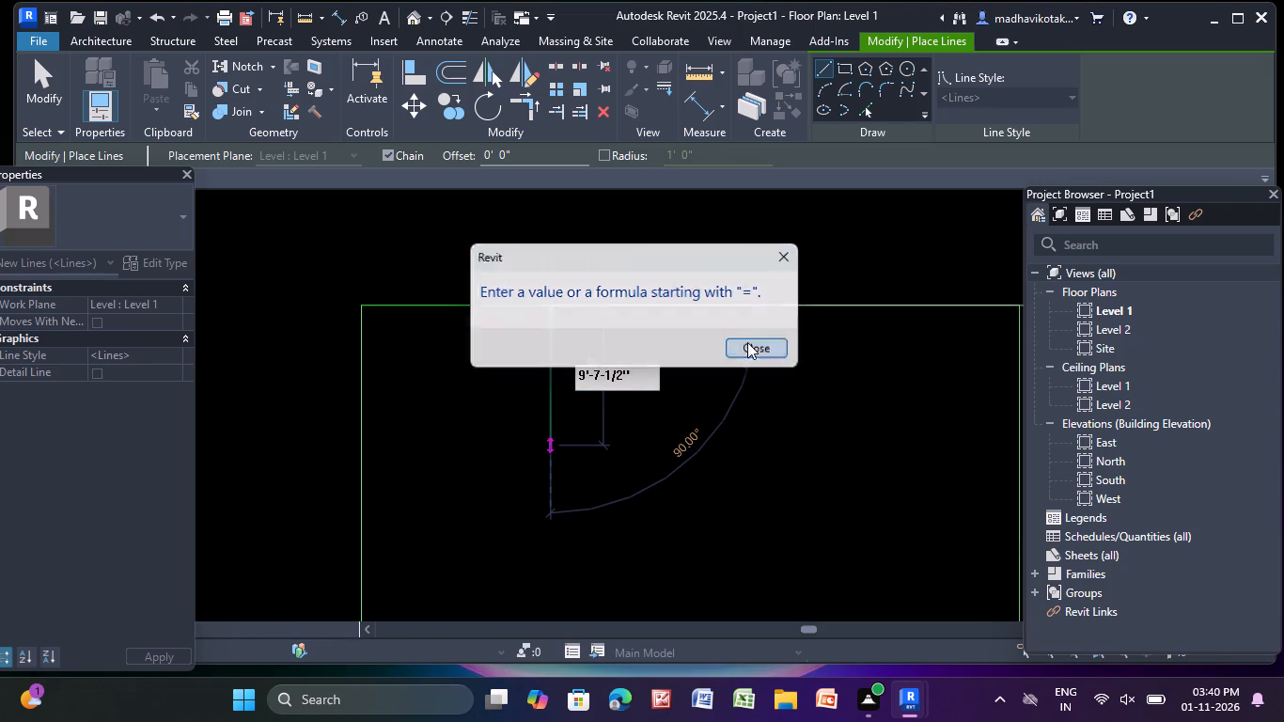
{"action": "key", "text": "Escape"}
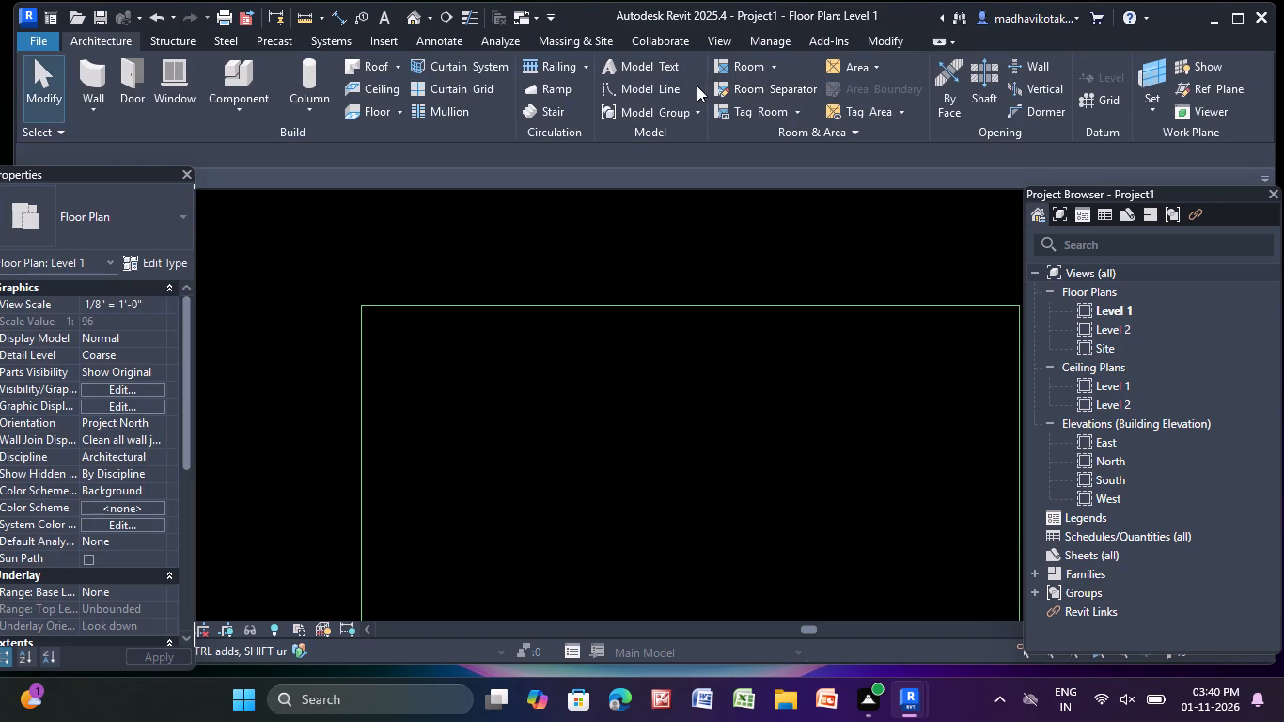
Draw model lines 9'-6" down from the 11'-6" line's end and 11'-6" across to the outline's left edge, closing the corner room.
{"action": "left_click", "coordinate": [666, 84]}
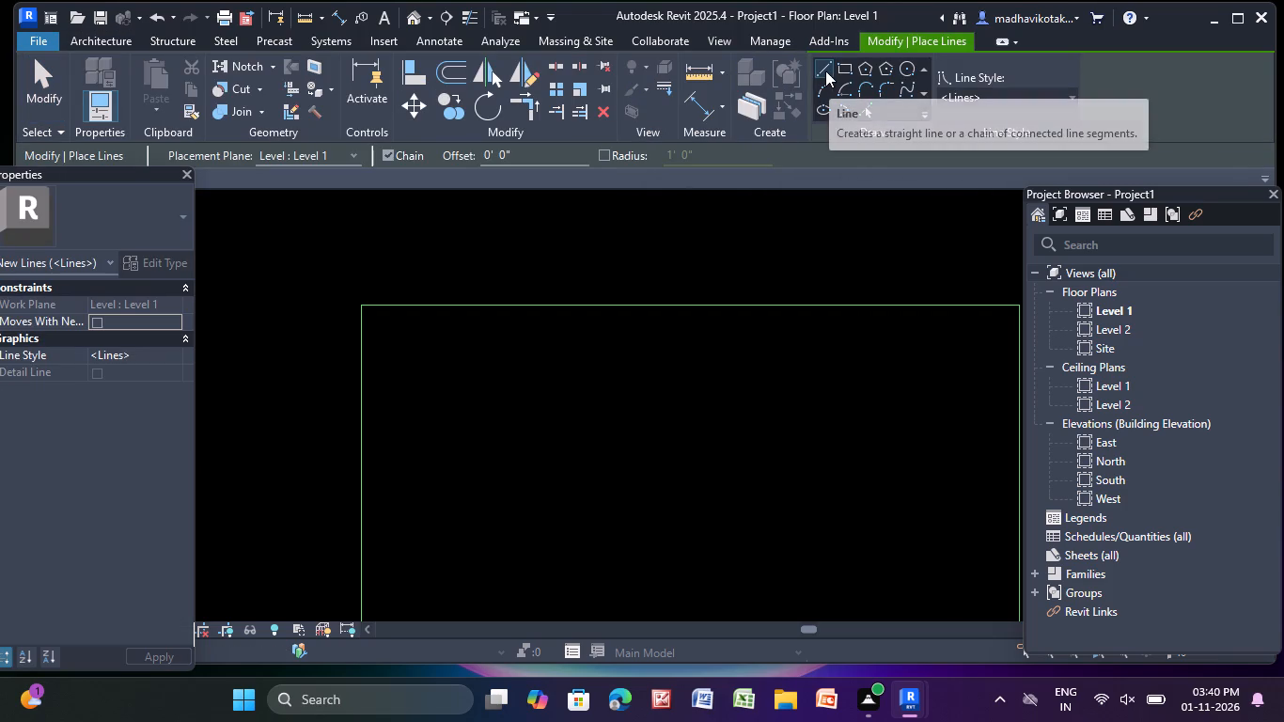
{"action": "left_click", "coordinate": [826, 71]}
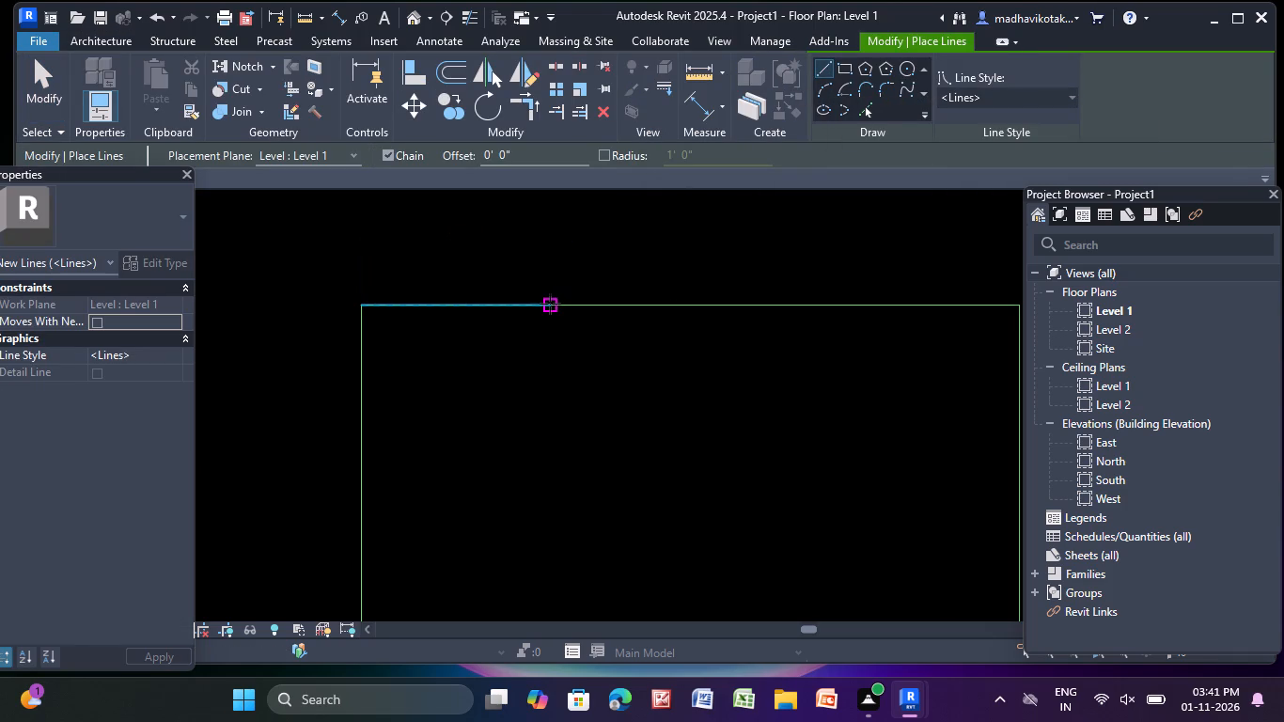
{"action": "left_click", "coordinate": [551, 303]}
{"action": "middle_click_drag", "start_coordinate": [542, 501], "coordinate": [542, 499]}
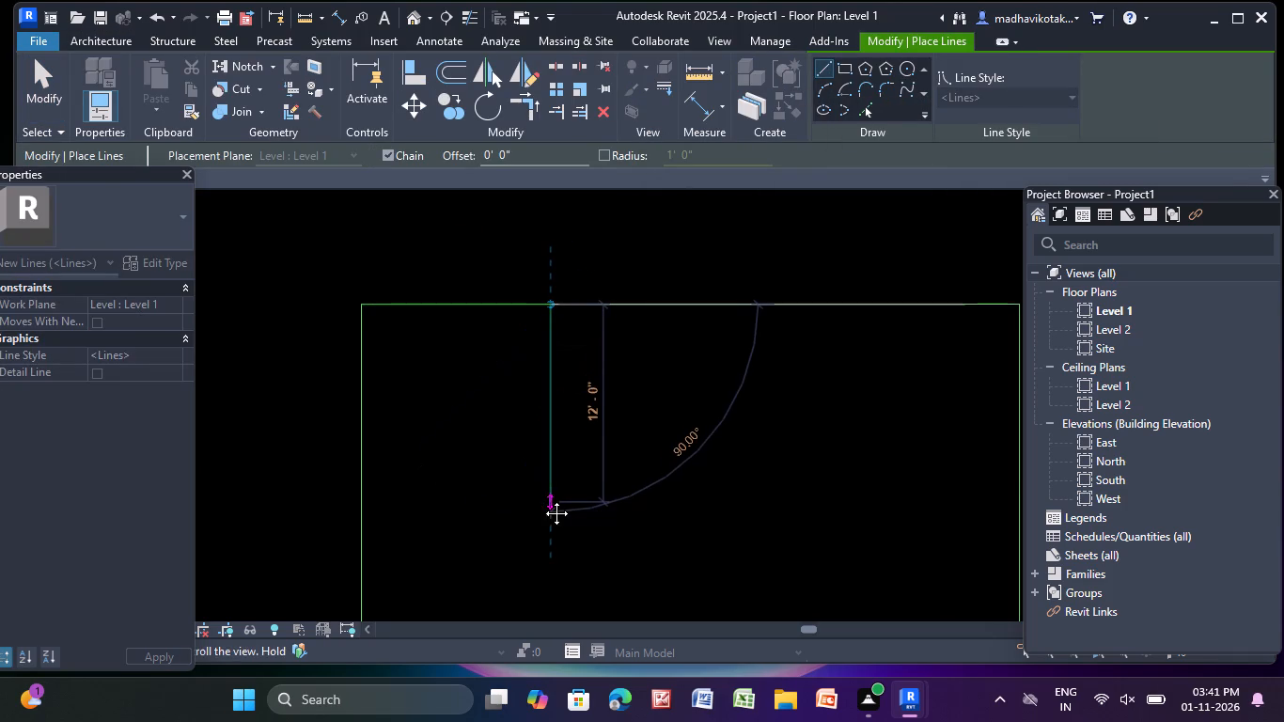
{"action": "middle_click_drag", "start_coordinate": [542, 499], "coordinate": [532, 445]}
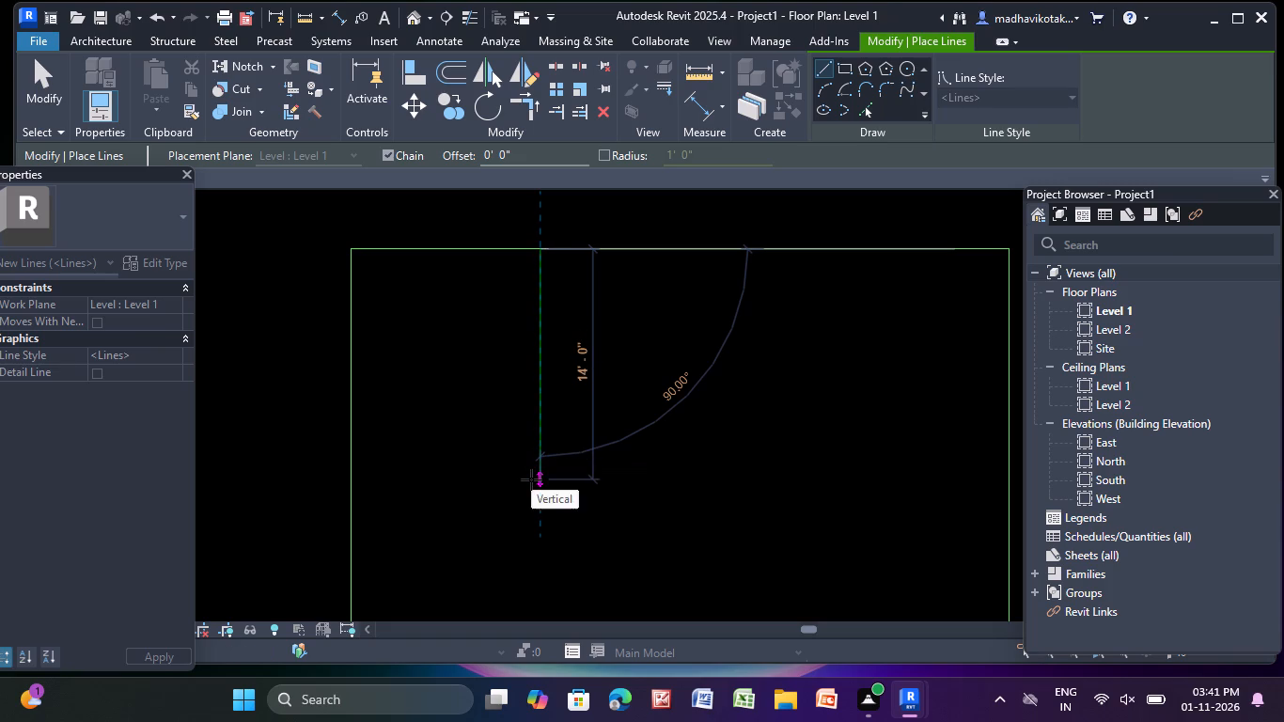
{"action": "type", "text": "9'-6"}
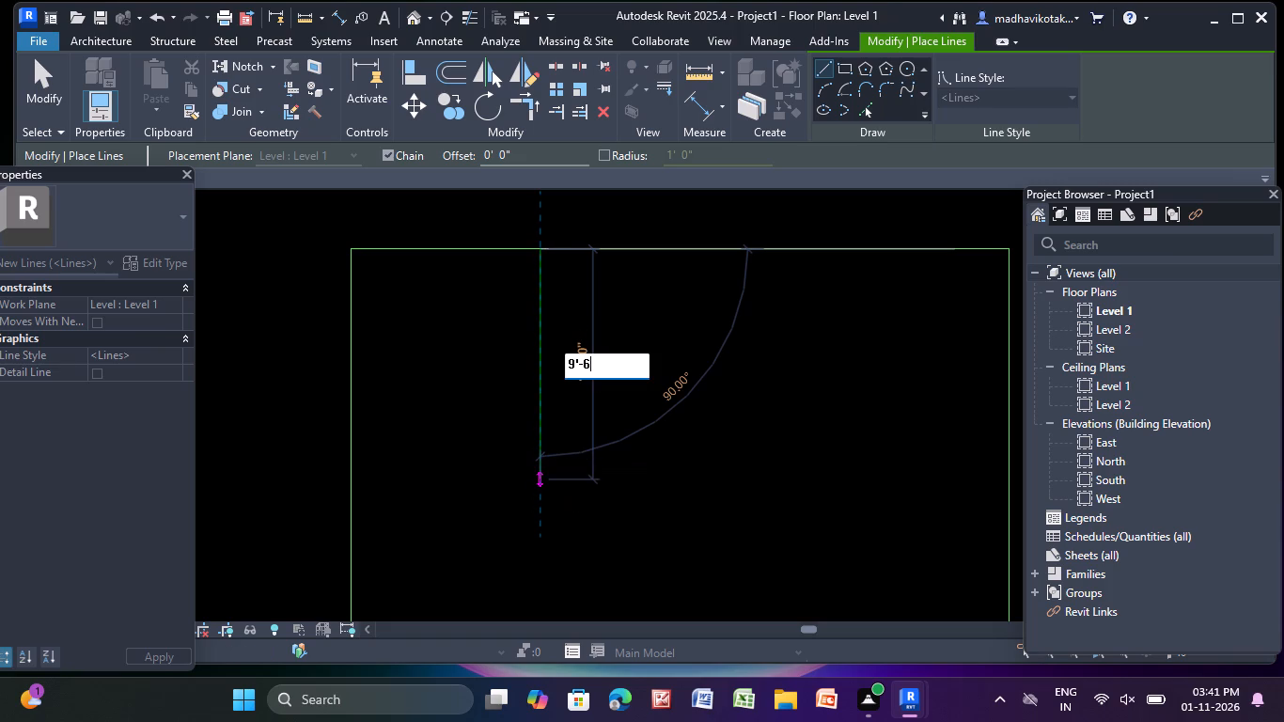
{"action": "key", "text": "shift+quotedbl"}
{"action": "key", "text": "Return"}
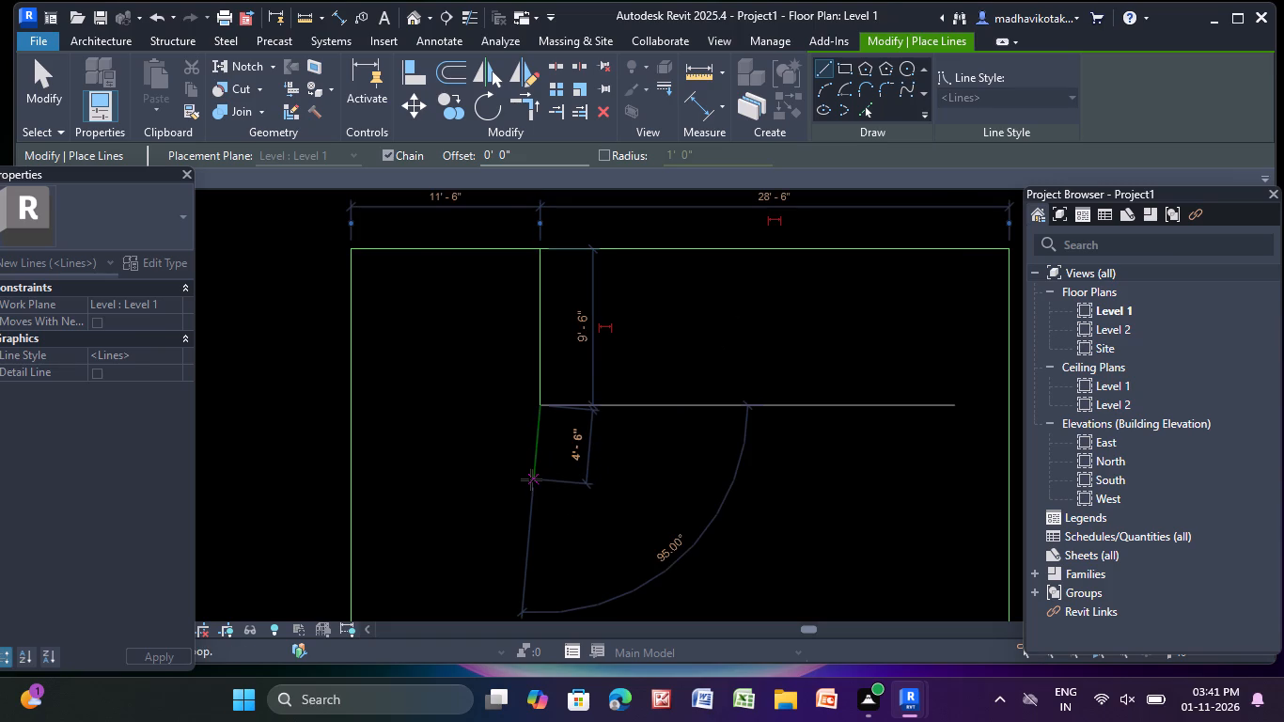
{"action": "left_click", "coordinate": [353, 403]}
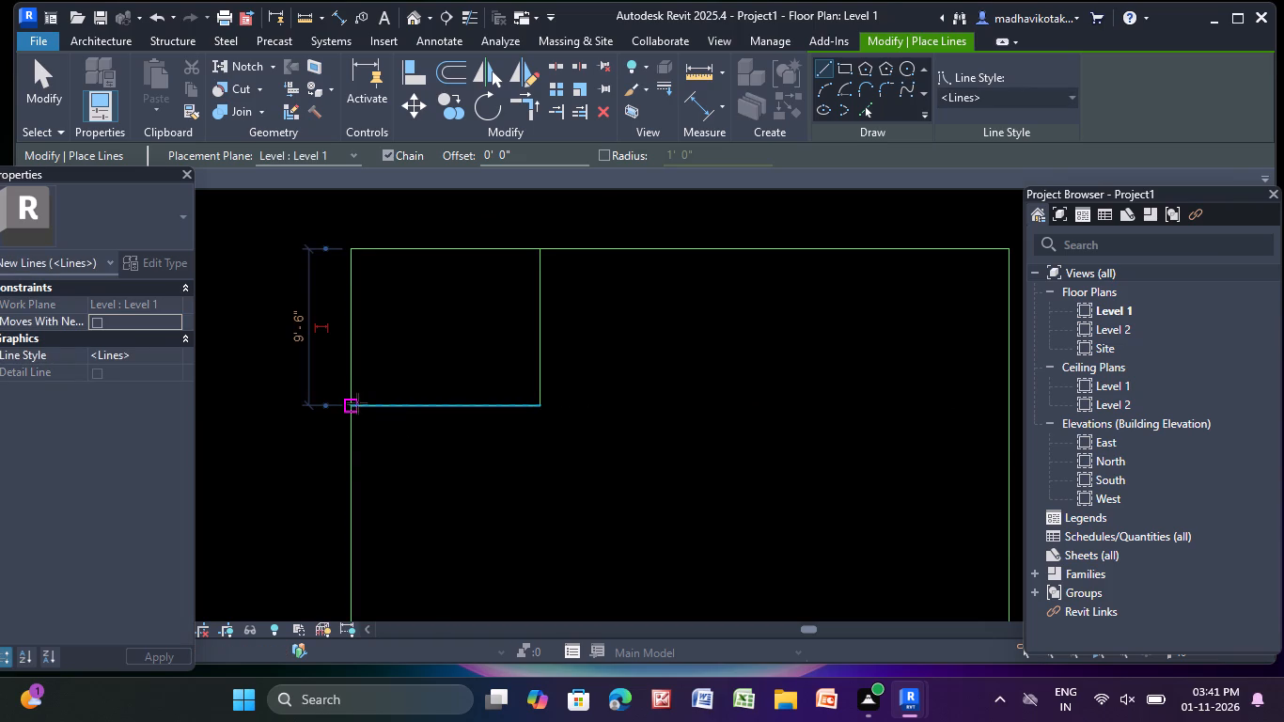
{"action": "key", "text": "Escape"}
Draw model lines from the corner room's top-right corner: 4' along the top edge, about 6' down, and 4' back to the room's side.
{"action": "middle_click", "coordinate": [557, 346]}
{"action": "middle_click_drag", "start_coordinate": [551, 350], "coordinate": [417, 441]}
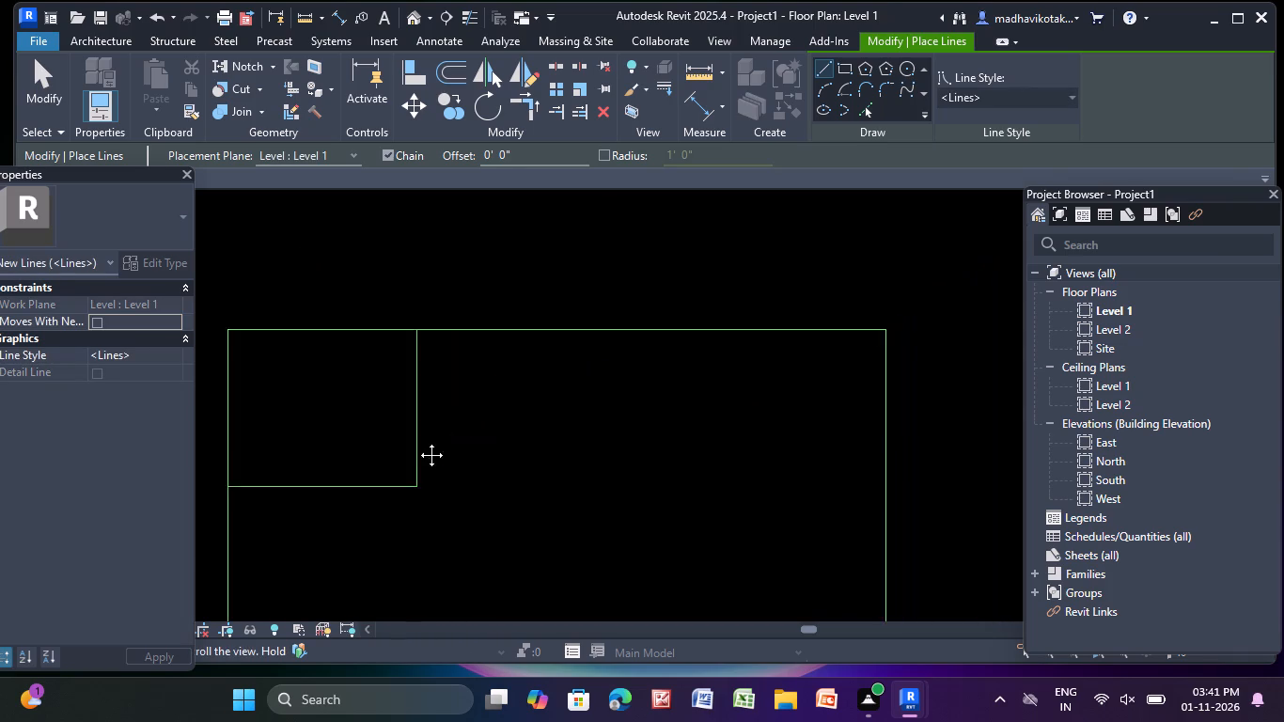
{"action": "middle_click_drag", "start_coordinate": [417, 441], "coordinate": [350, 526]}
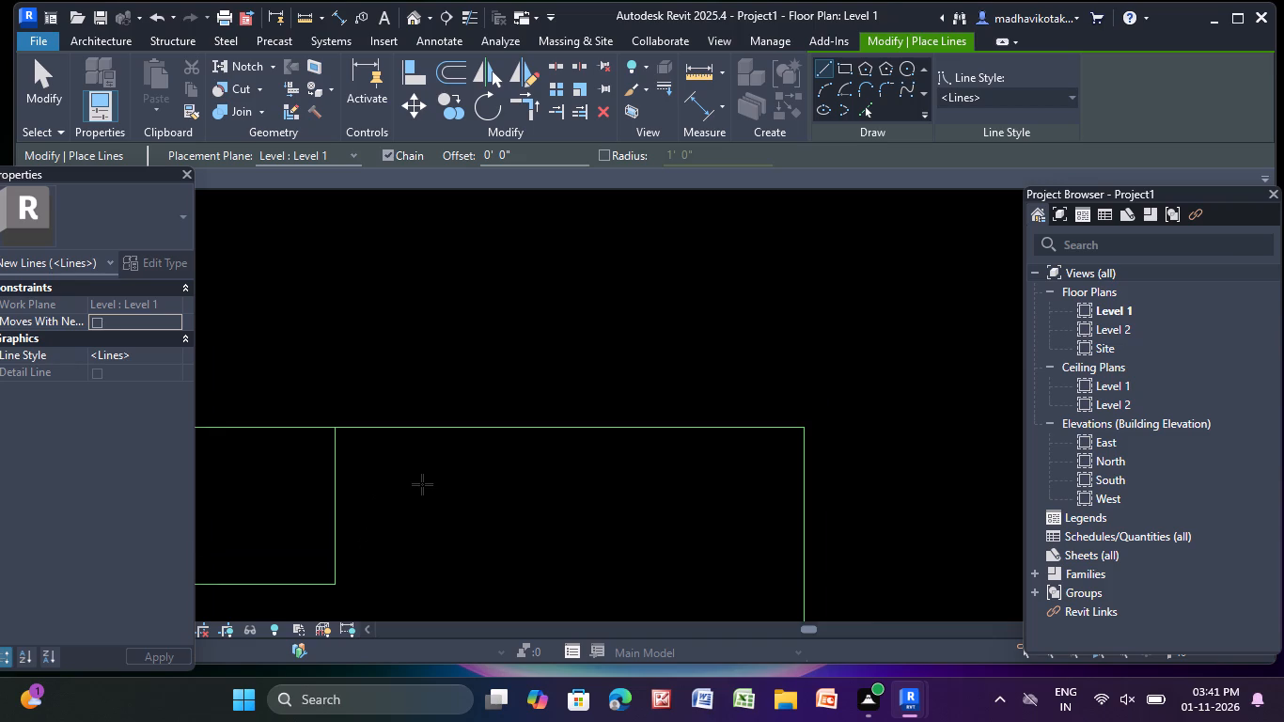
{"action": "scroll", "coordinate": [335, 407], "scroll_direction": "up", "scroll_amount": 7}
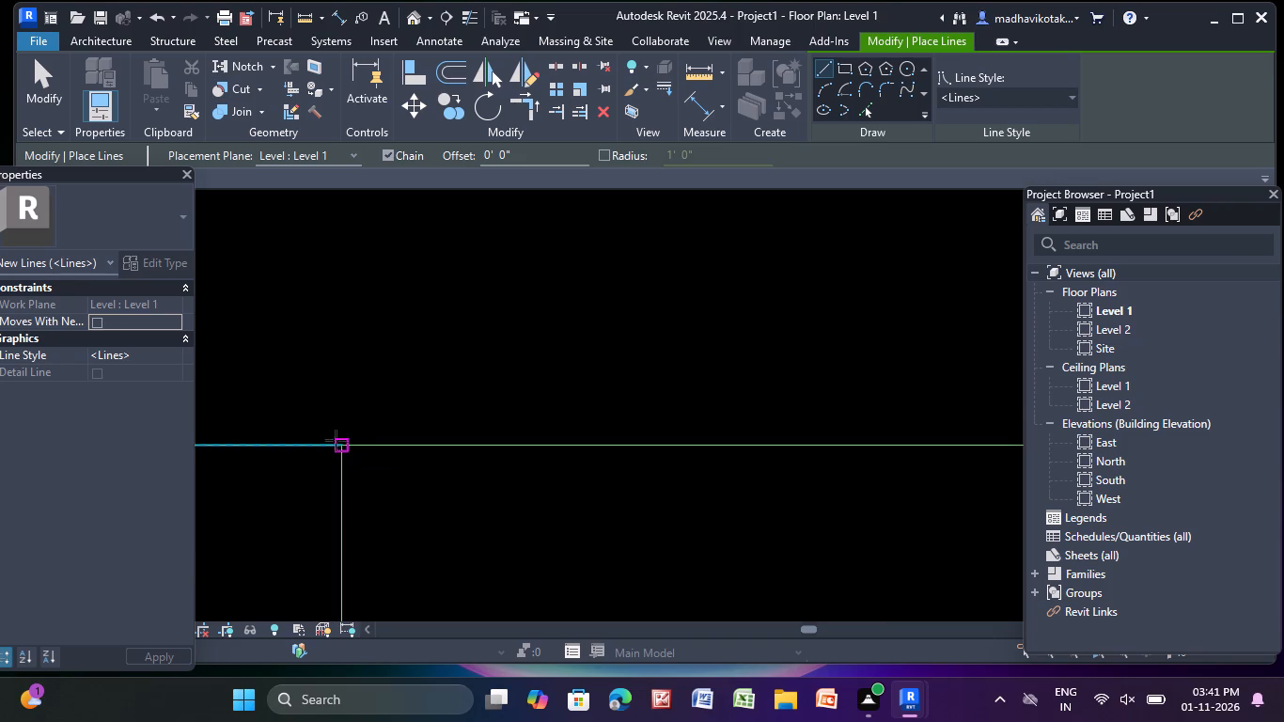
{"action": "scroll", "coordinate": [352, 463], "scroll_direction": "up", "scroll_amount": 5}
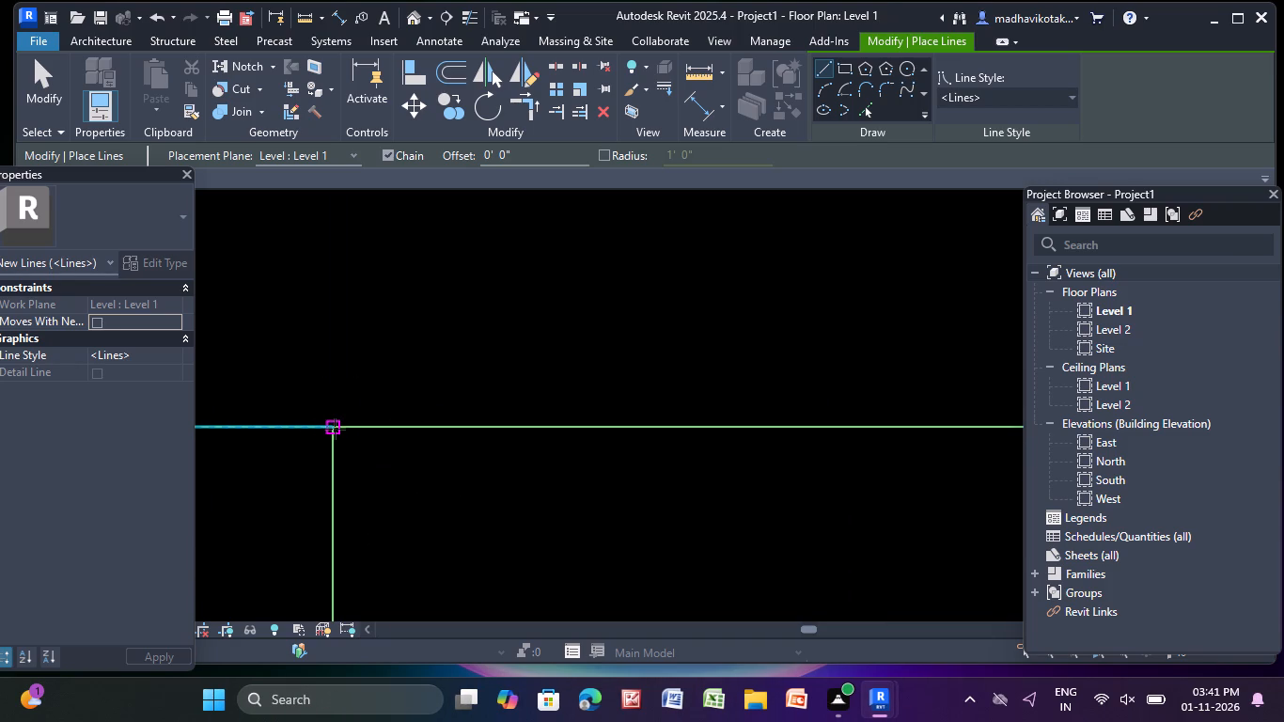
{"action": "left_click", "coordinate": [332, 430]}
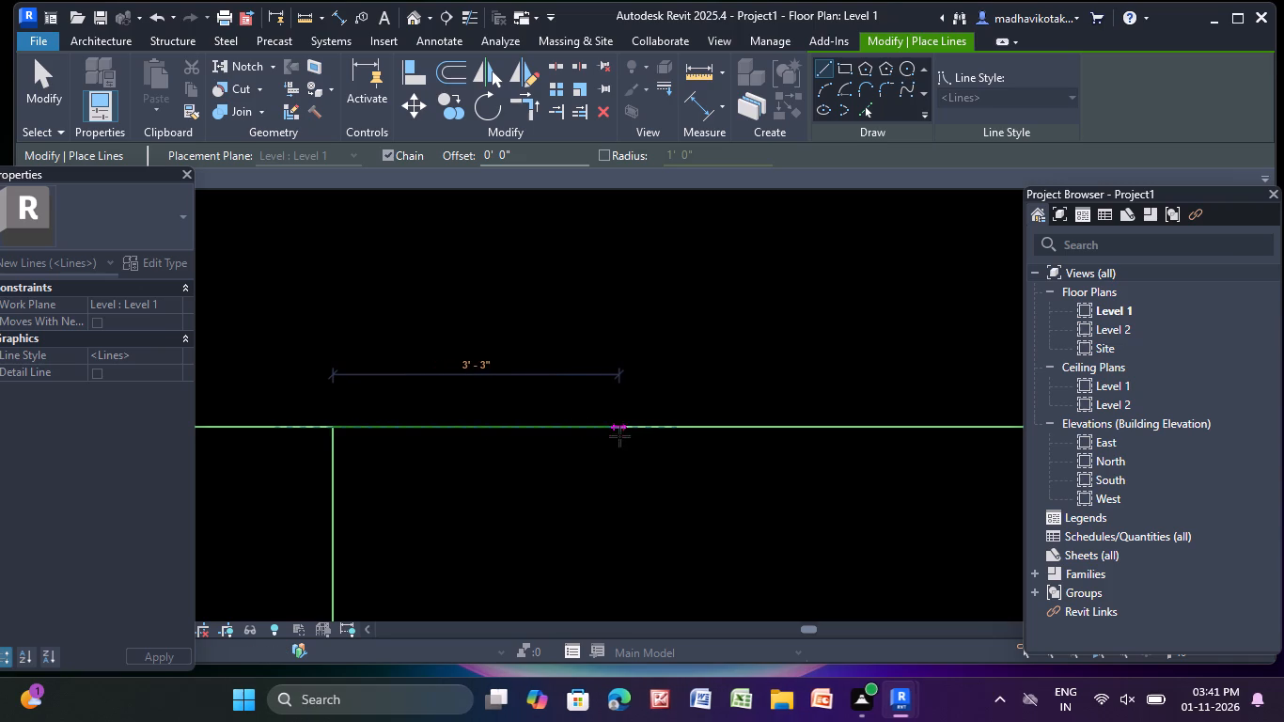
{"action": "left_click", "coordinate": [688, 426]}
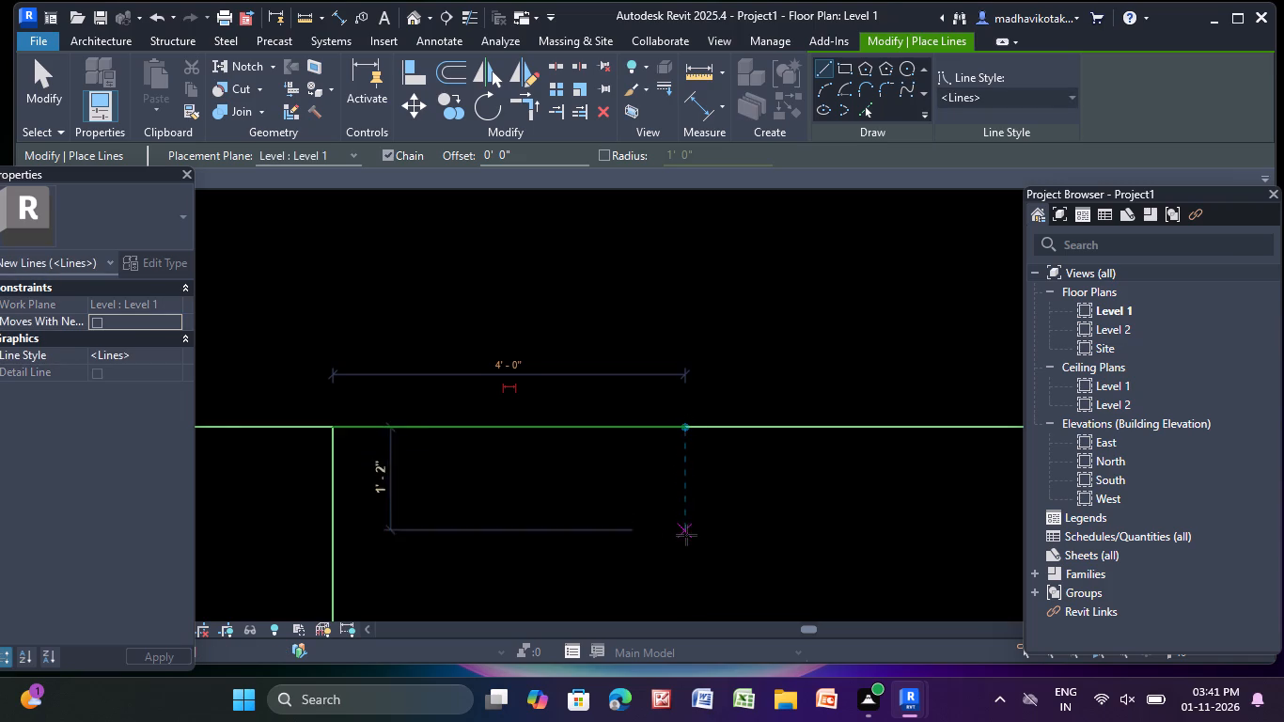
{"action": "left_click", "coordinate": [686, 425]}
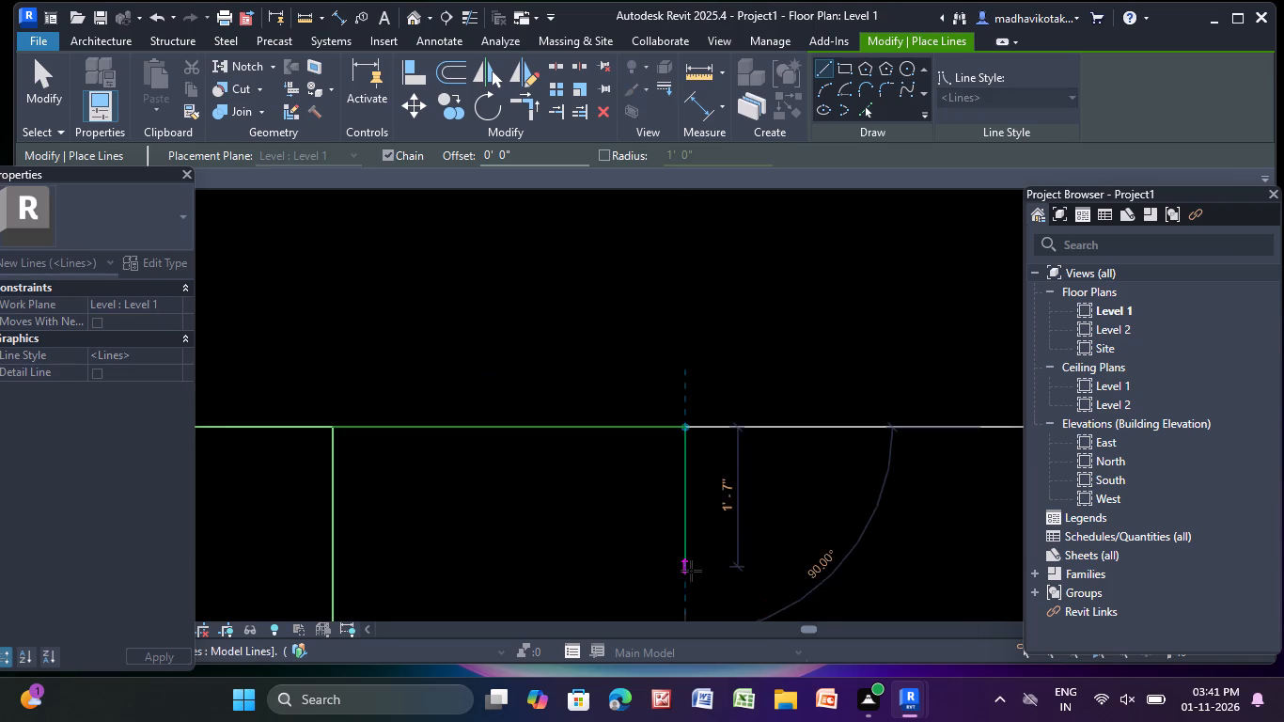
{"action": "middle_click_drag", "start_coordinate": [691, 568], "coordinate": [706, 331]}
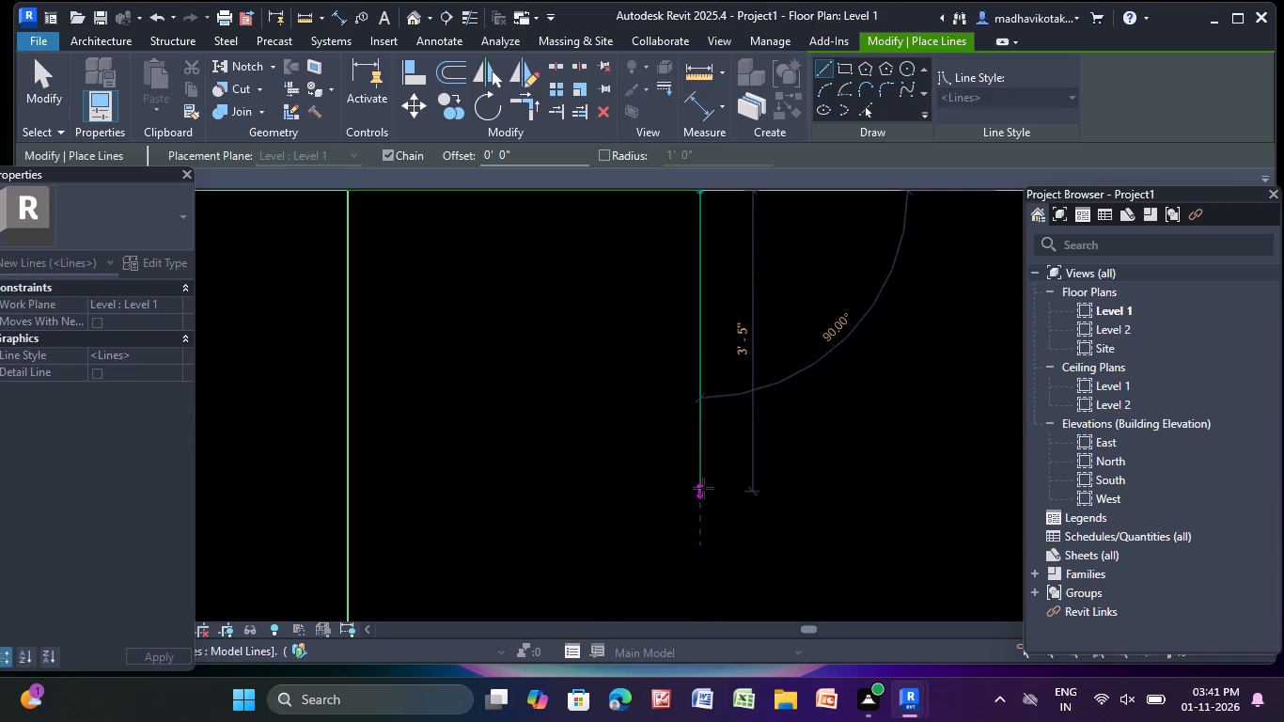
{"action": "scroll", "coordinate": [703, 488], "scroll_direction": "down", "scroll_amount": 3}
{"action": "middle_click_drag", "start_coordinate": [703, 472], "coordinate": [689, 296]}
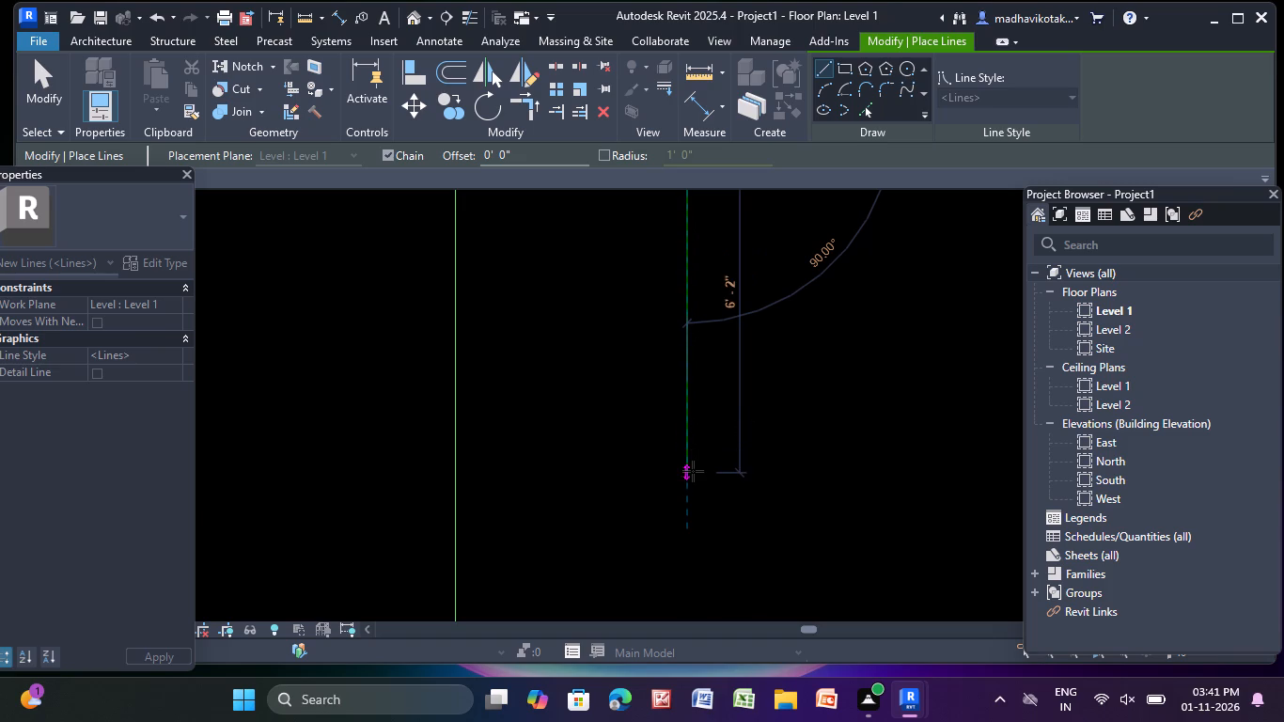
{"action": "left_click", "coordinate": [697, 461]}
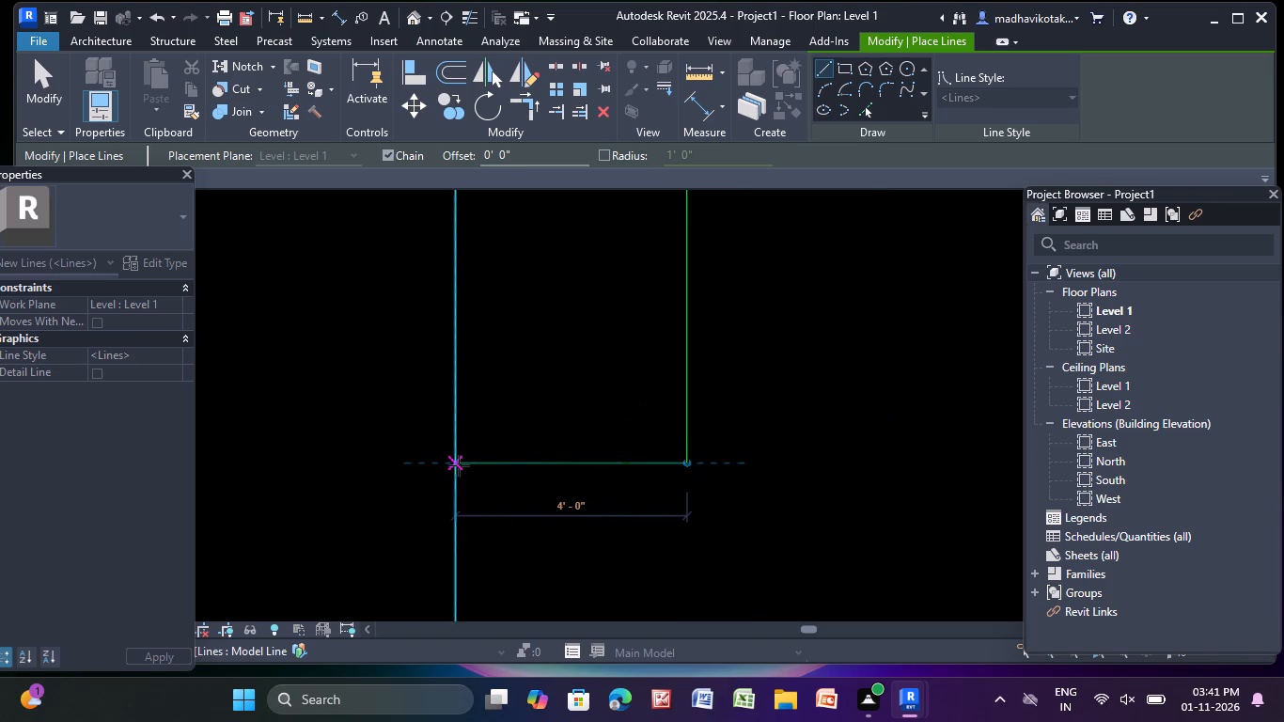
{"action": "left_click", "coordinate": [454, 463]}
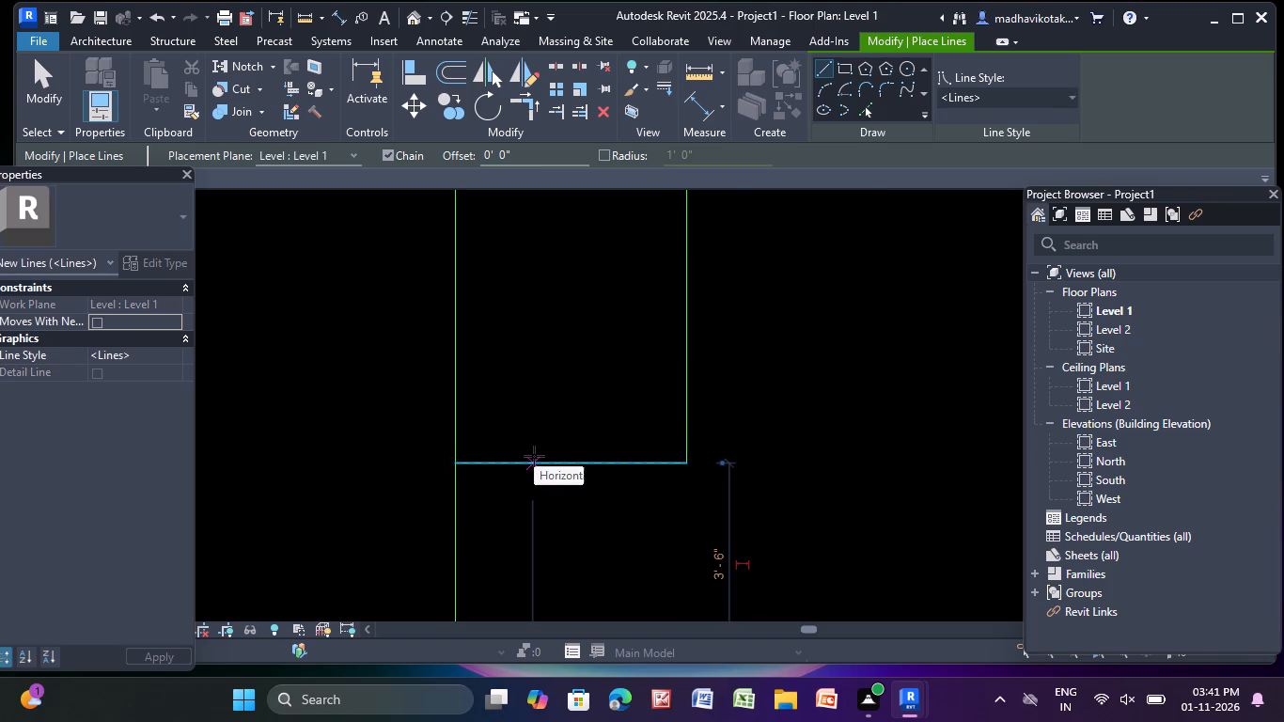
Draw model lines 4' across from the small top-edge room's bottom-right corner and up to the outline's top edge, closing a second small room.
{"action": "scroll", "coordinate": [648, 342], "scroll_direction": "down", "scroll_amount": 4}
{"action": "middle_click_drag", "start_coordinate": [640, 345], "coordinate": [494, 223]}
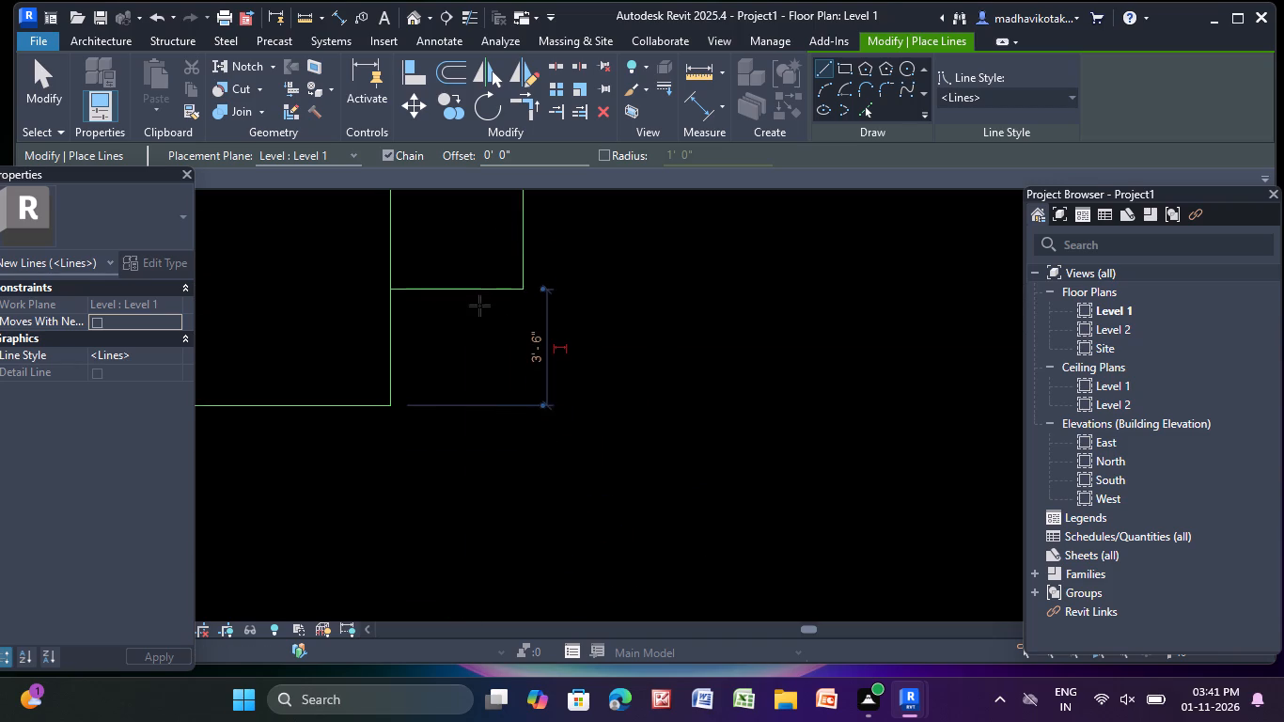
{"action": "middle_click_drag", "start_coordinate": [478, 306], "coordinate": [453, 427]}
{"action": "scroll", "coordinate": [482, 411], "scroll_direction": "up", "scroll_amount": 7}
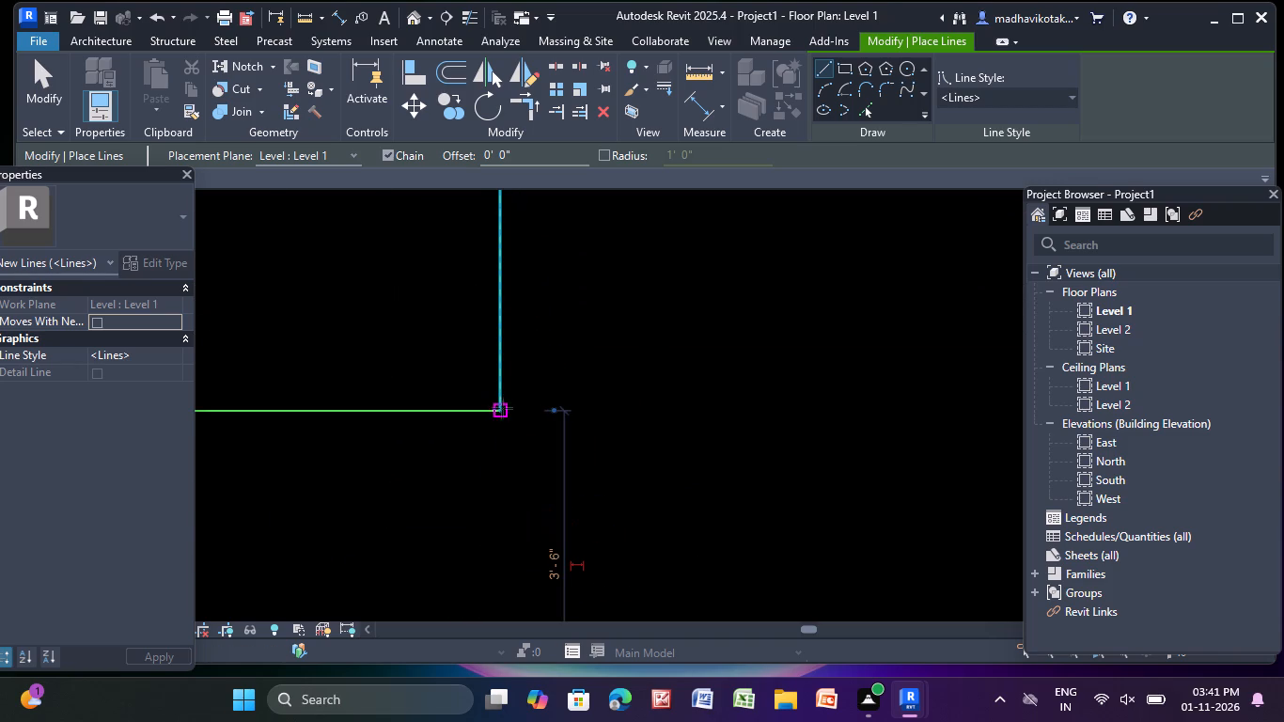
{"action": "scroll", "coordinate": [494, 408], "scroll_direction": "up", "scroll_amount": 3}
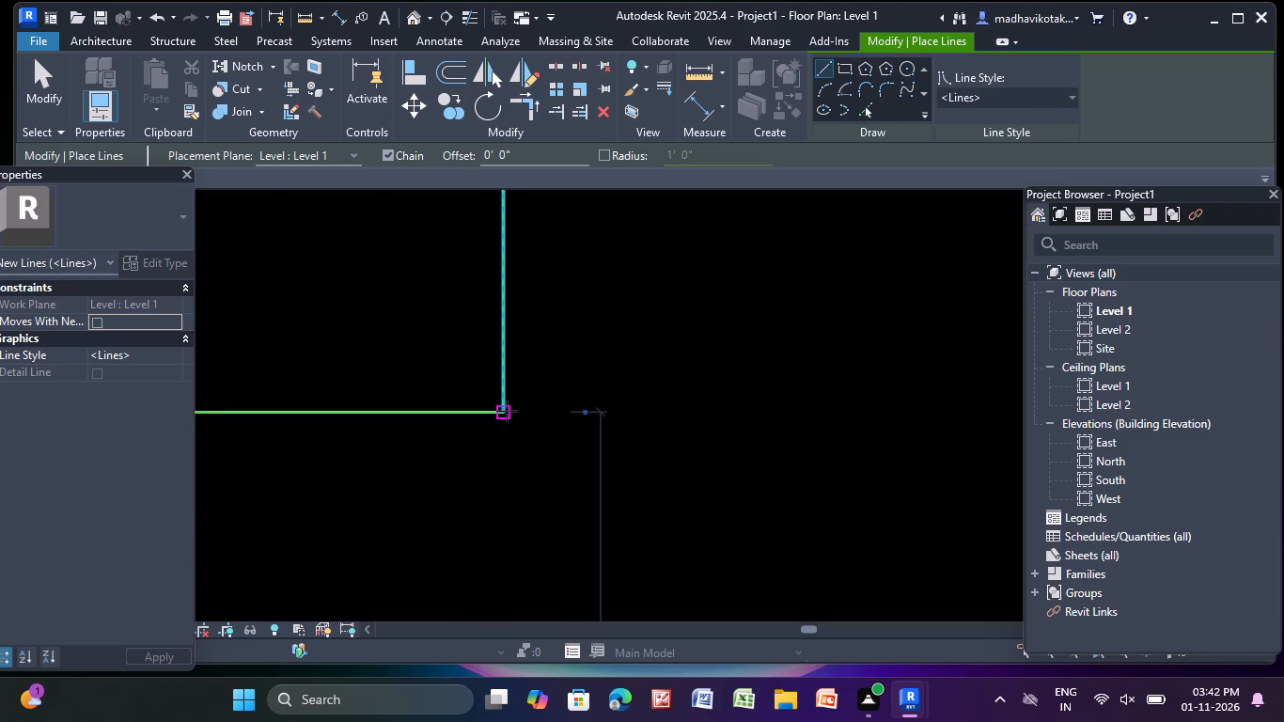
{"action": "left_click", "coordinate": [504, 411]}
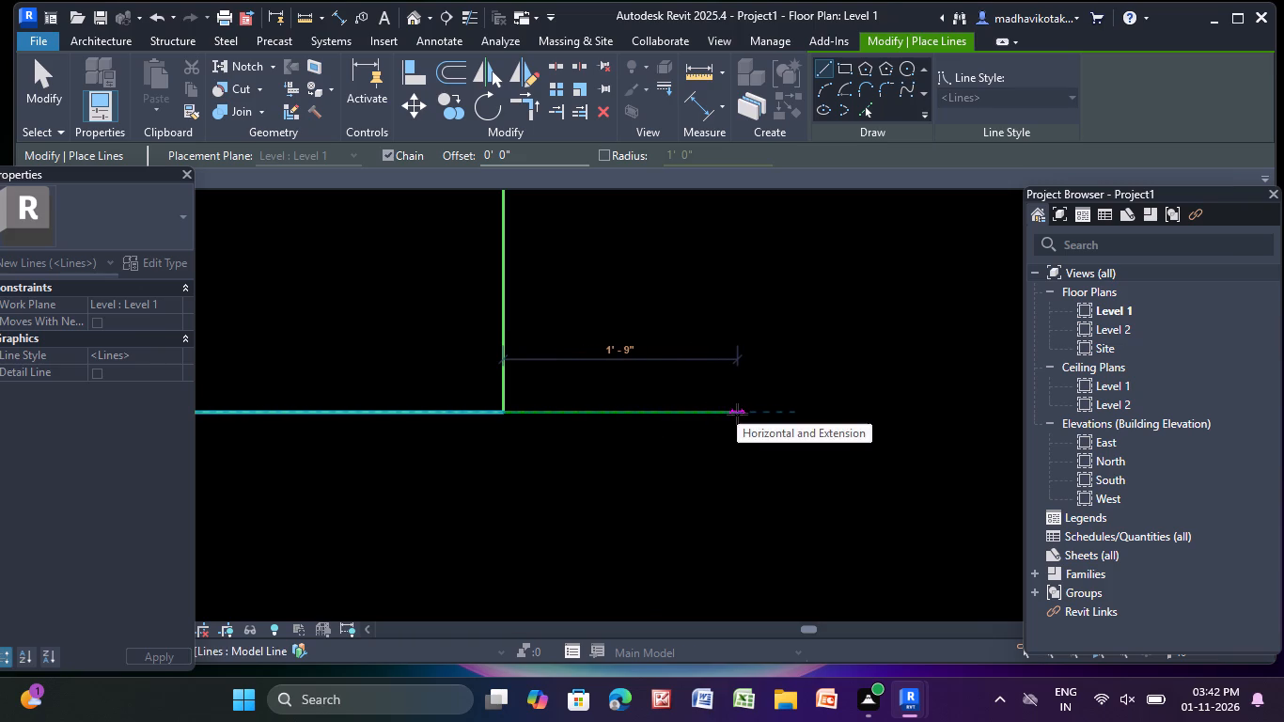
{"action": "type", "text": "4'"}
{"action": "key", "text": "Return"}
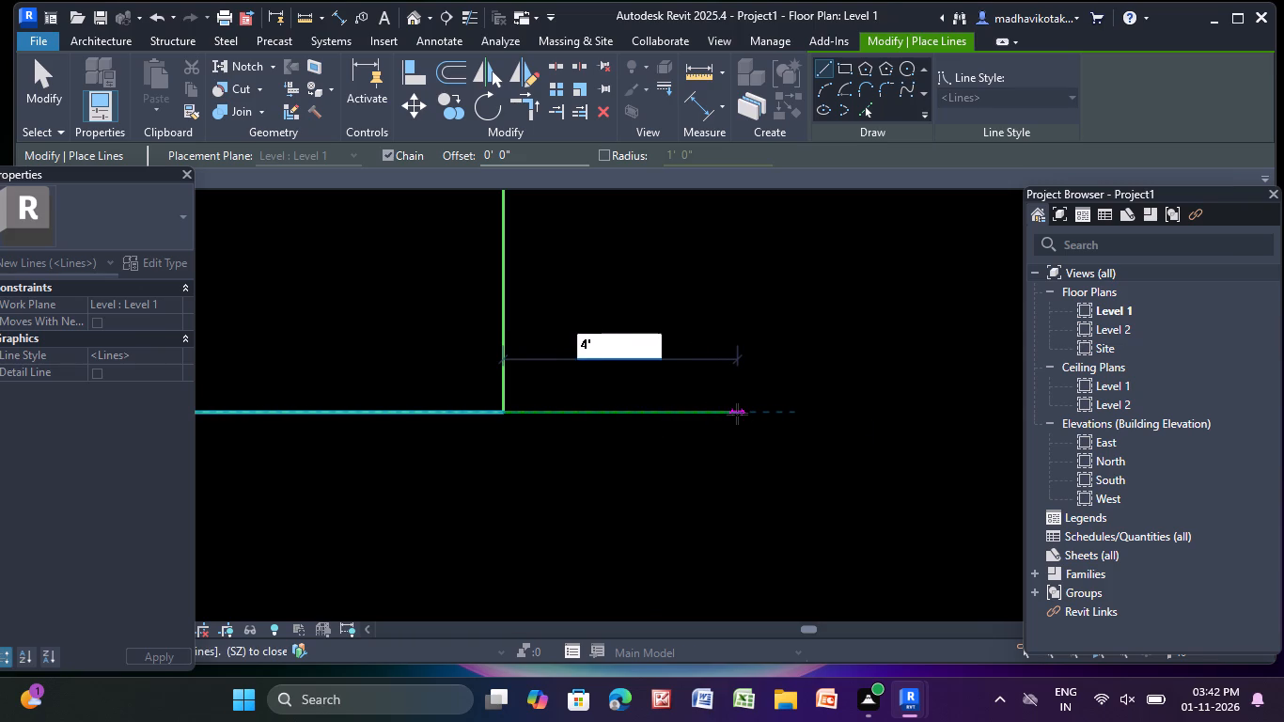
{"action": "scroll", "coordinate": [739, 384], "scroll_direction": "down", "scroll_amount": 4}
{"action": "middle_click_drag", "start_coordinate": [738, 380], "coordinate": [314, 502]}
{"action": "scroll", "coordinate": [487, 270], "scroll_direction": "down", "scroll_amount": 3}
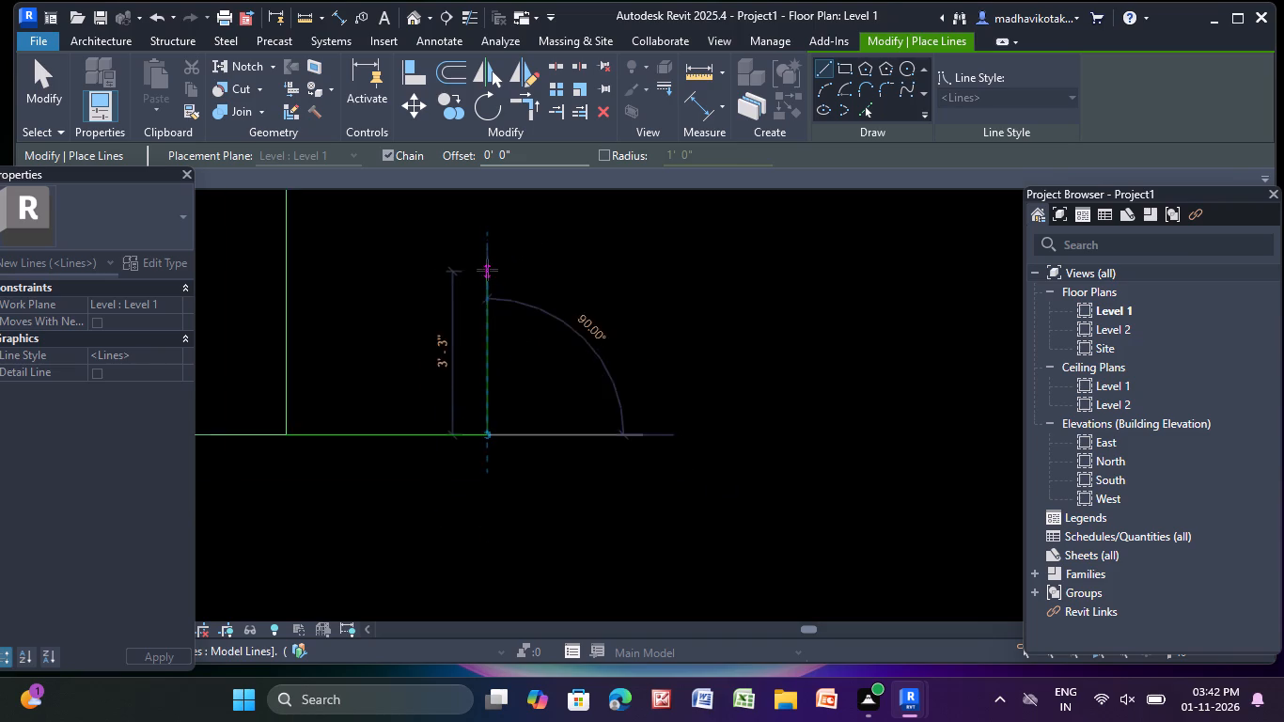
{"action": "scroll", "coordinate": [487, 270], "scroll_direction": "down", "scroll_amount": 1}
{"action": "middle_click_drag", "start_coordinate": [486, 272], "coordinate": [488, 458]}
{"action": "left_click", "coordinate": [488, 339]}
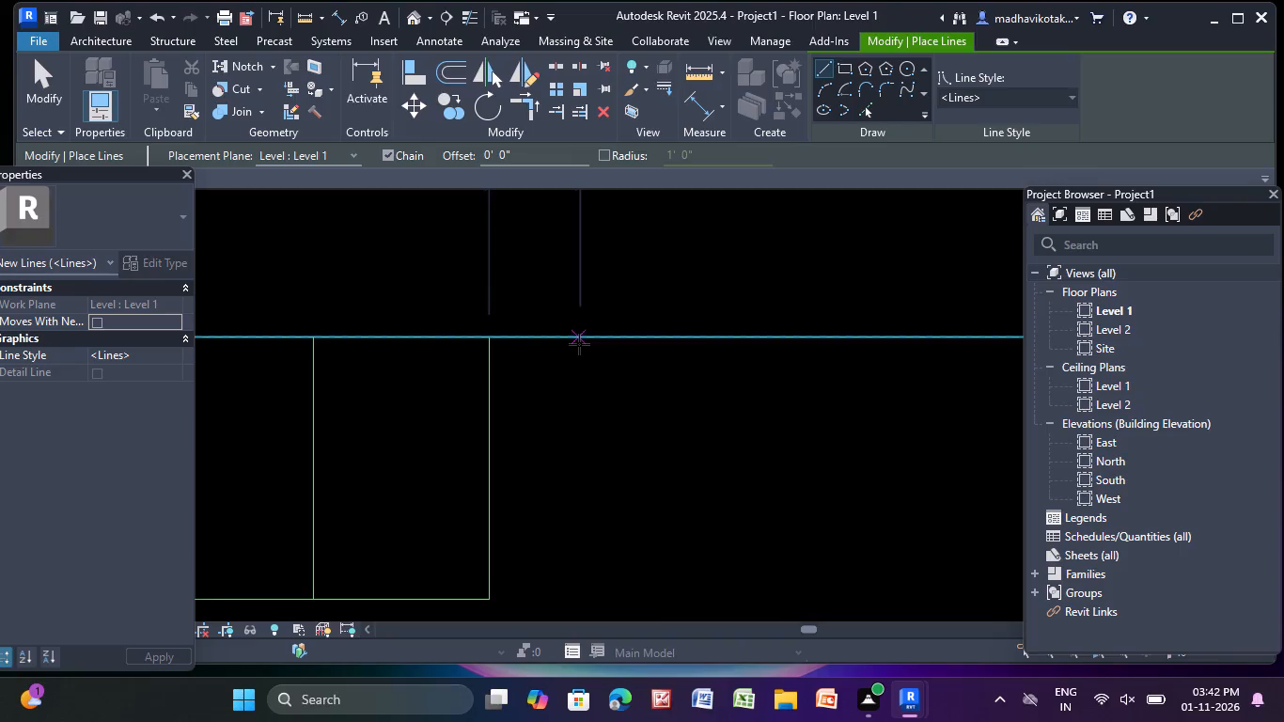
Draw a model line 11'-6" long along the outline's top edge, starting from the second small room's top-right corner.
{"action": "left_click", "coordinate": [488, 339]}
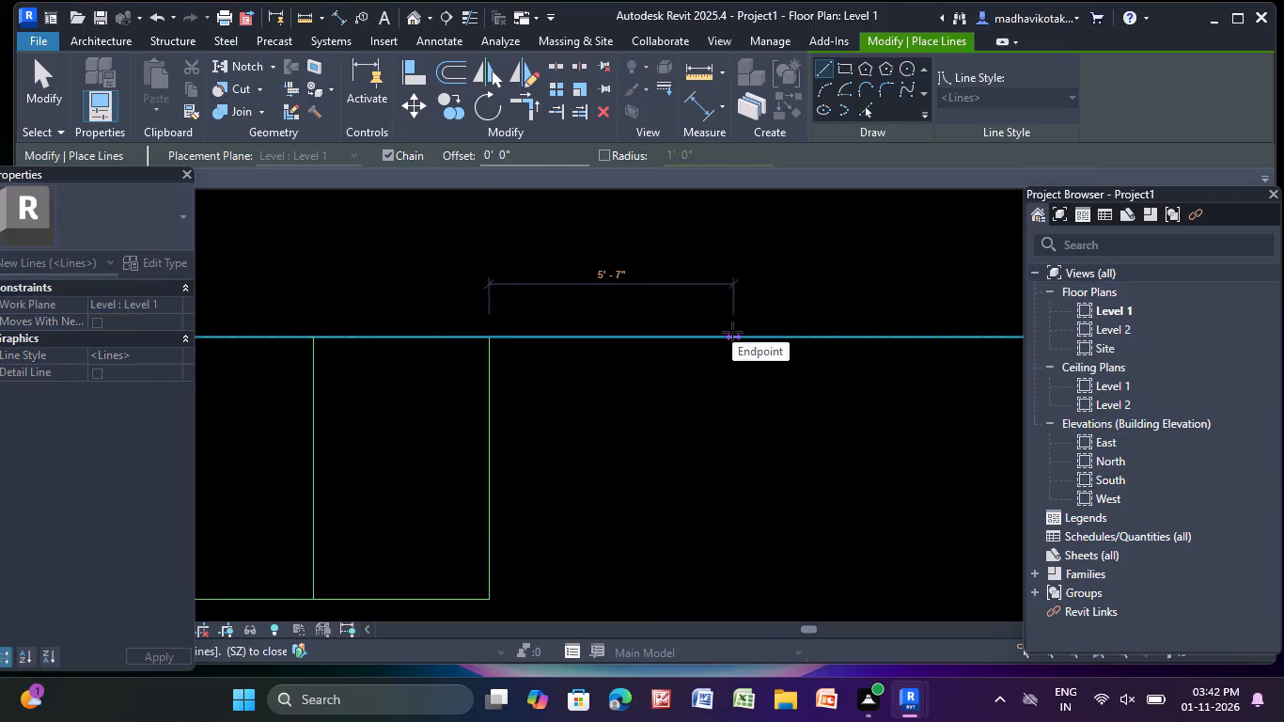
{"action": "type", "text": "11"}
{"action": "type", "text": "'-"}
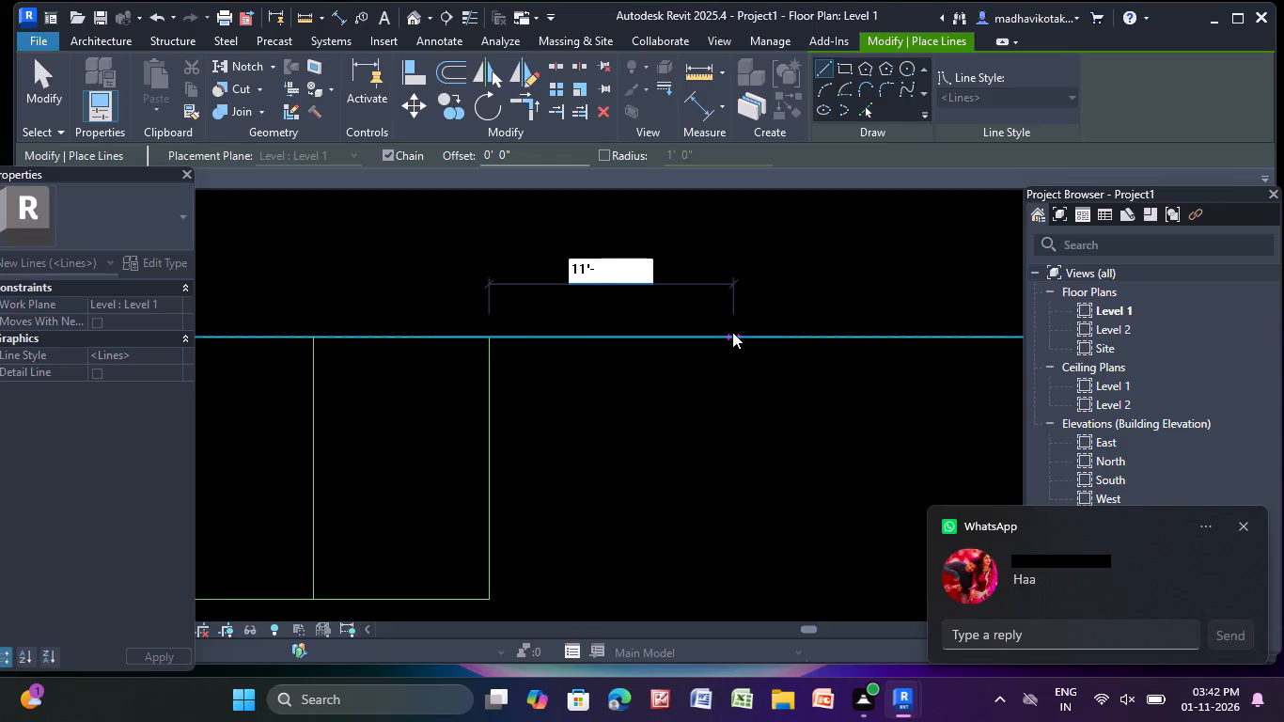
{"action": "key", "text": "6"}
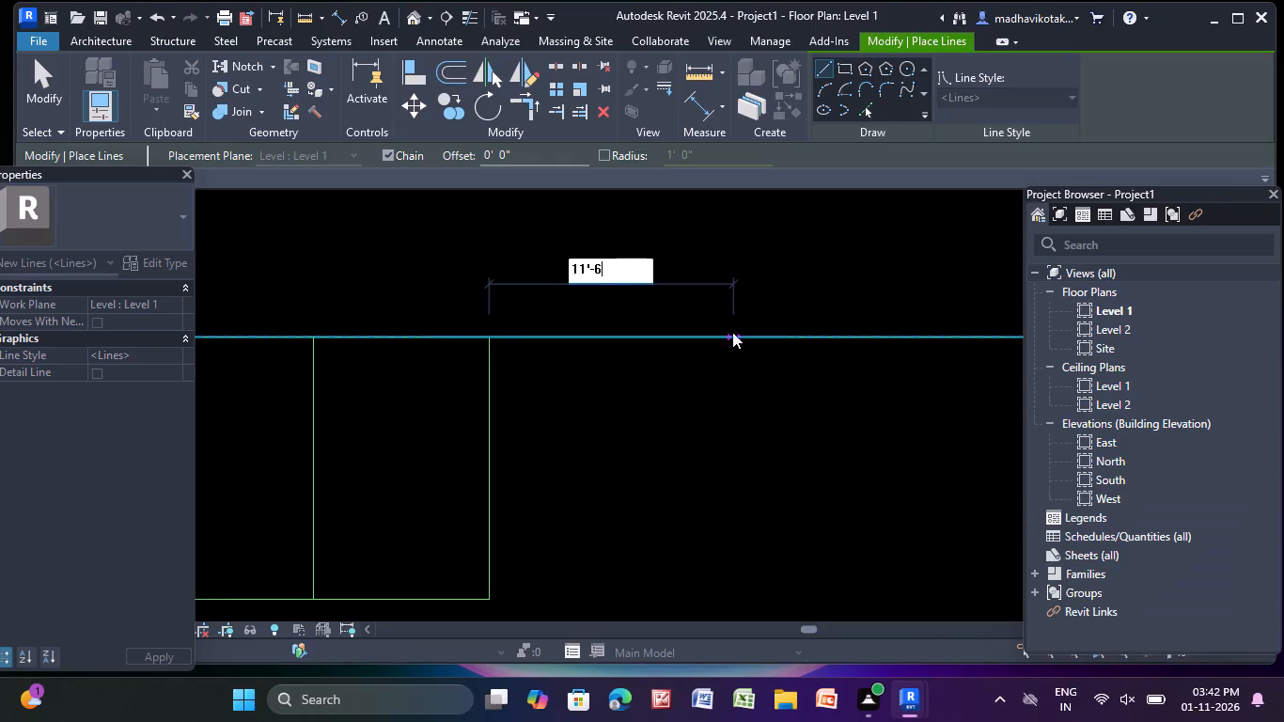
{"action": "key", "text": "shift+quotedbl"}
{"action": "key", "text": "Return"}
Draw model lines from the new line's end: 9'-6" down, 11'-6" back, and 3'-6" up to the small room's bottom-right corner.
{"action": "scroll", "coordinate": [735, 327], "scroll_direction": "down", "scroll_amount": 2}
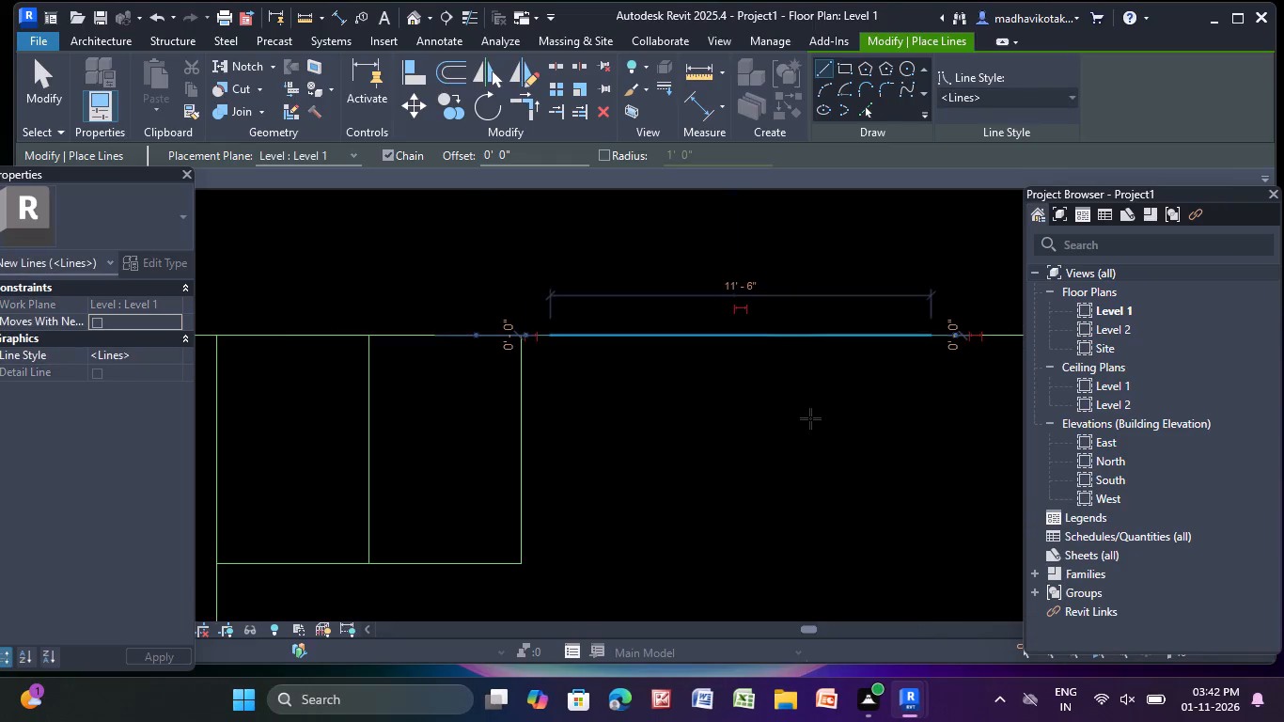
{"action": "middle_click_drag", "start_coordinate": [810, 418], "coordinate": [585, 416]}
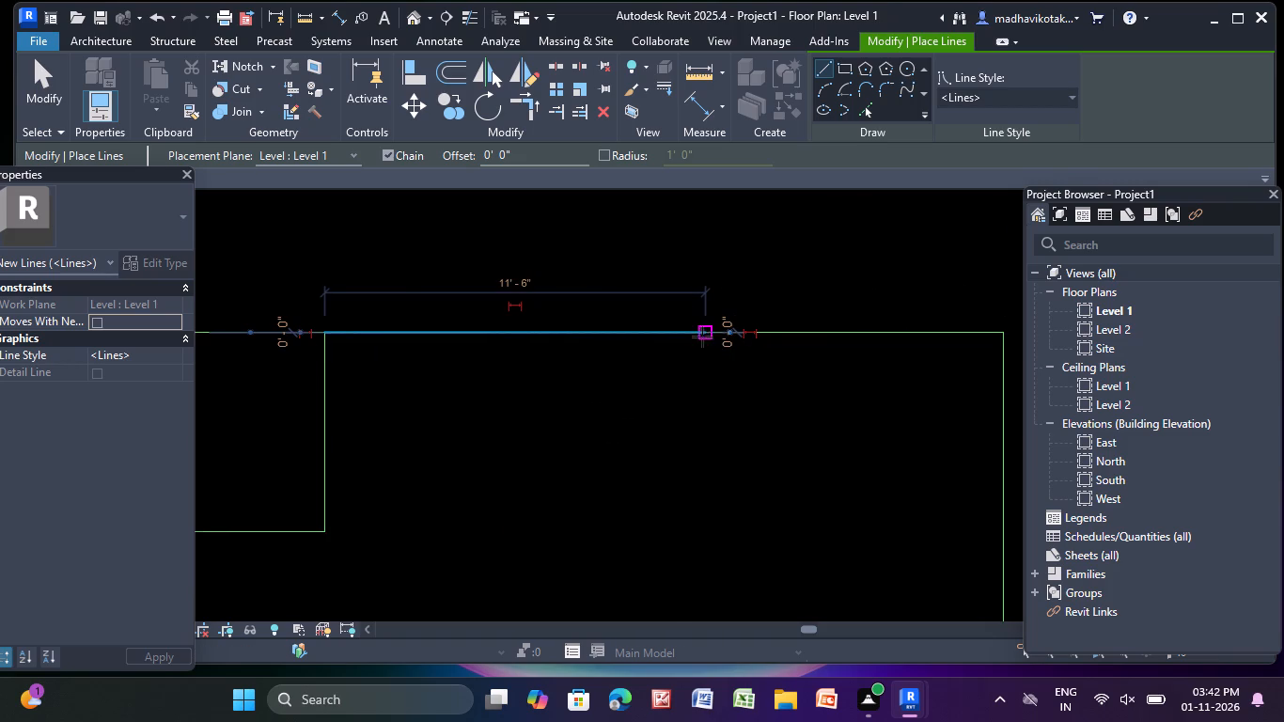
{"action": "left_click", "coordinate": [706, 331]}
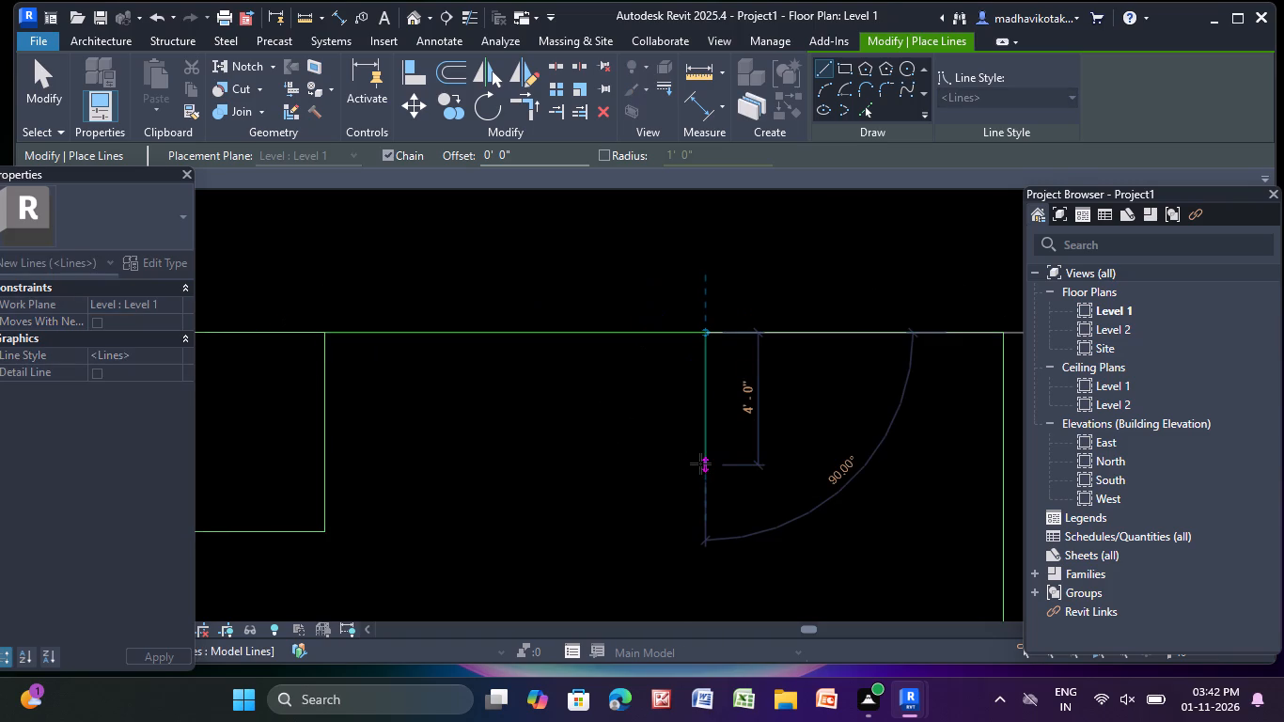
{"action": "scroll", "coordinate": [700, 463], "scroll_direction": "down", "scroll_amount": 3}
{"action": "middle_click_drag", "start_coordinate": [700, 463], "coordinate": [687, 338]}
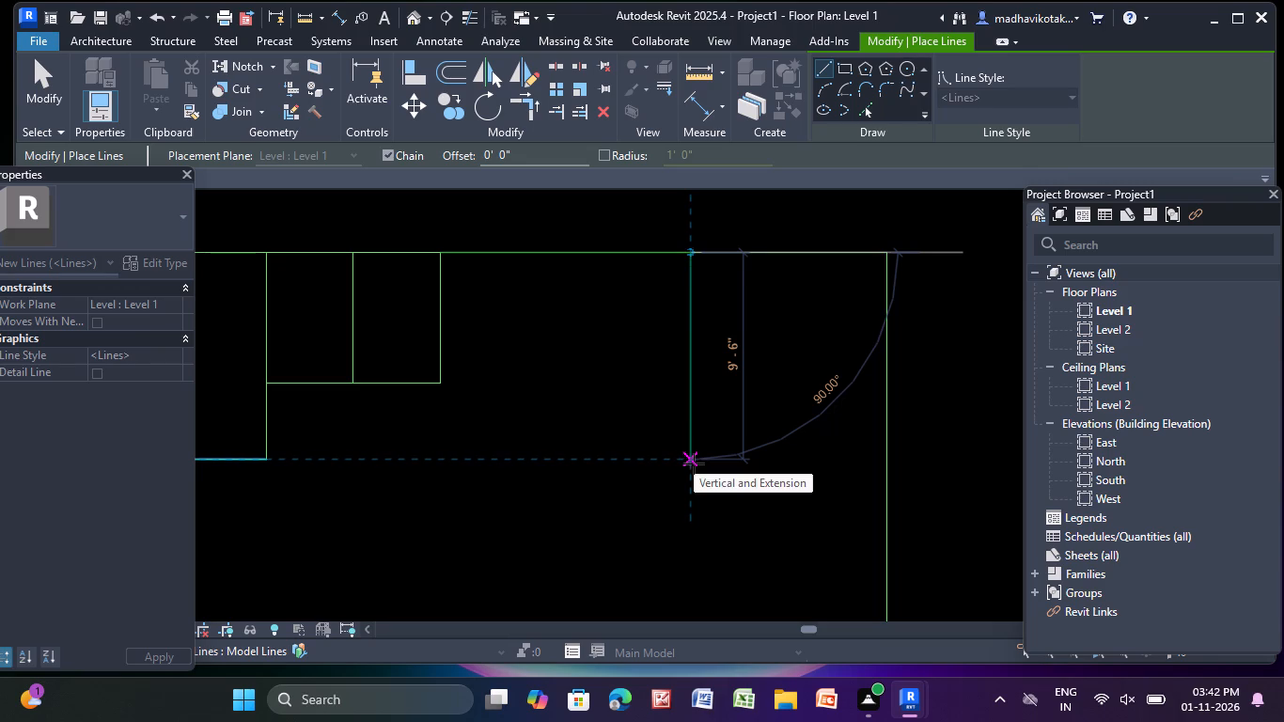
{"action": "left_click", "coordinate": [694, 463]}
{"action": "scroll", "coordinate": [606, 462], "scroll_direction": "down", "scroll_amount": 2}
{"action": "middle_click_drag", "start_coordinate": [606, 461], "coordinate": [683, 460]}
{"action": "middle_click", "coordinate": [683, 460]}
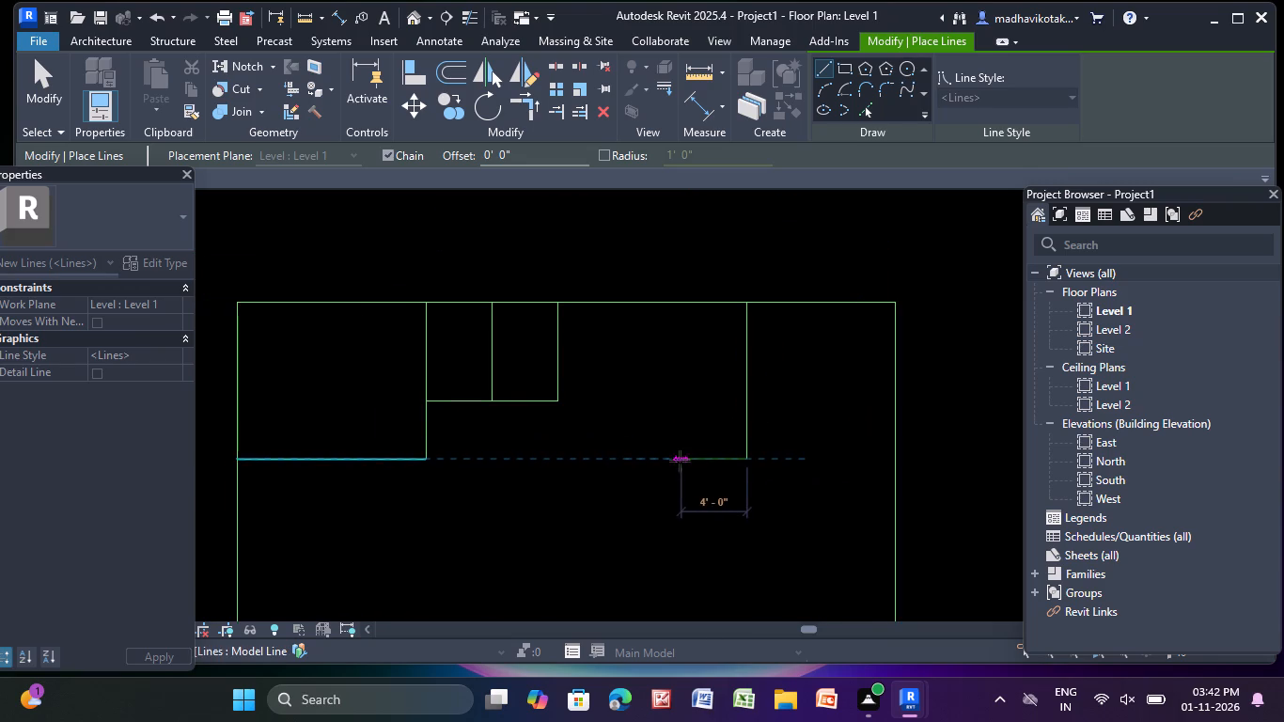
{"action": "left_click", "coordinate": [560, 461]}
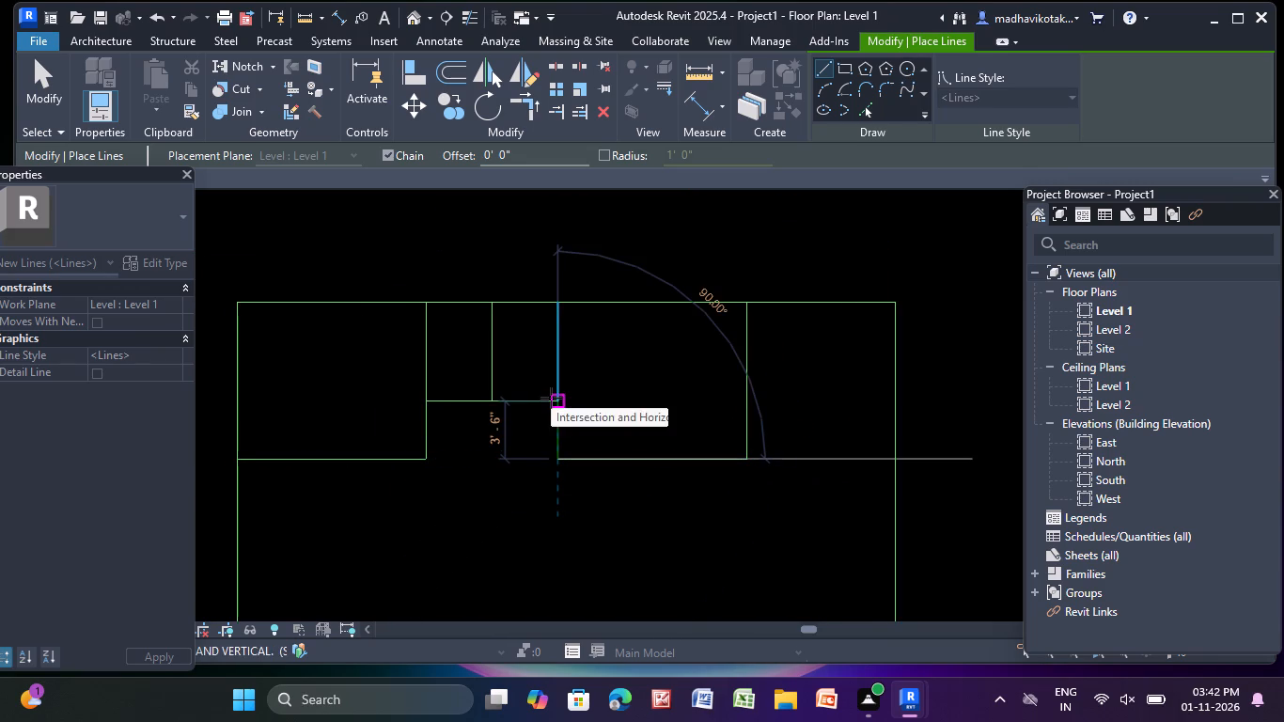
{"action": "left_click", "coordinate": [551, 398]}
{"action": "key", "text": "Escape"}
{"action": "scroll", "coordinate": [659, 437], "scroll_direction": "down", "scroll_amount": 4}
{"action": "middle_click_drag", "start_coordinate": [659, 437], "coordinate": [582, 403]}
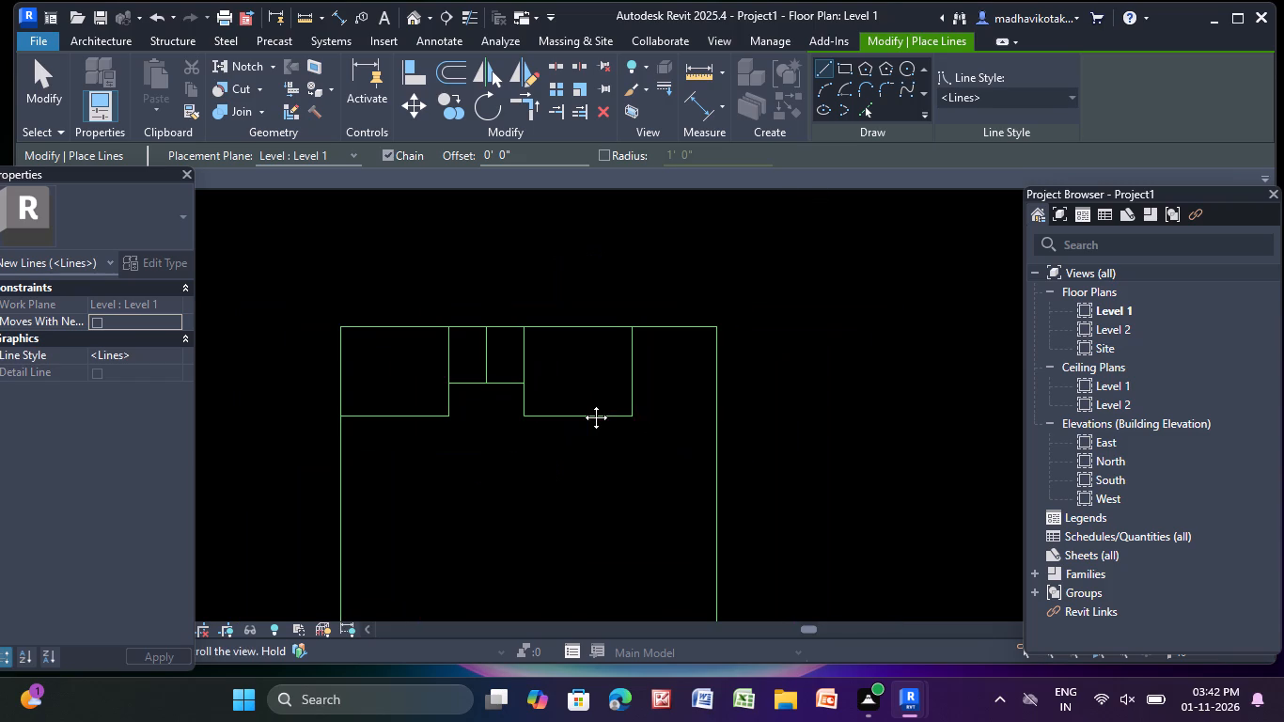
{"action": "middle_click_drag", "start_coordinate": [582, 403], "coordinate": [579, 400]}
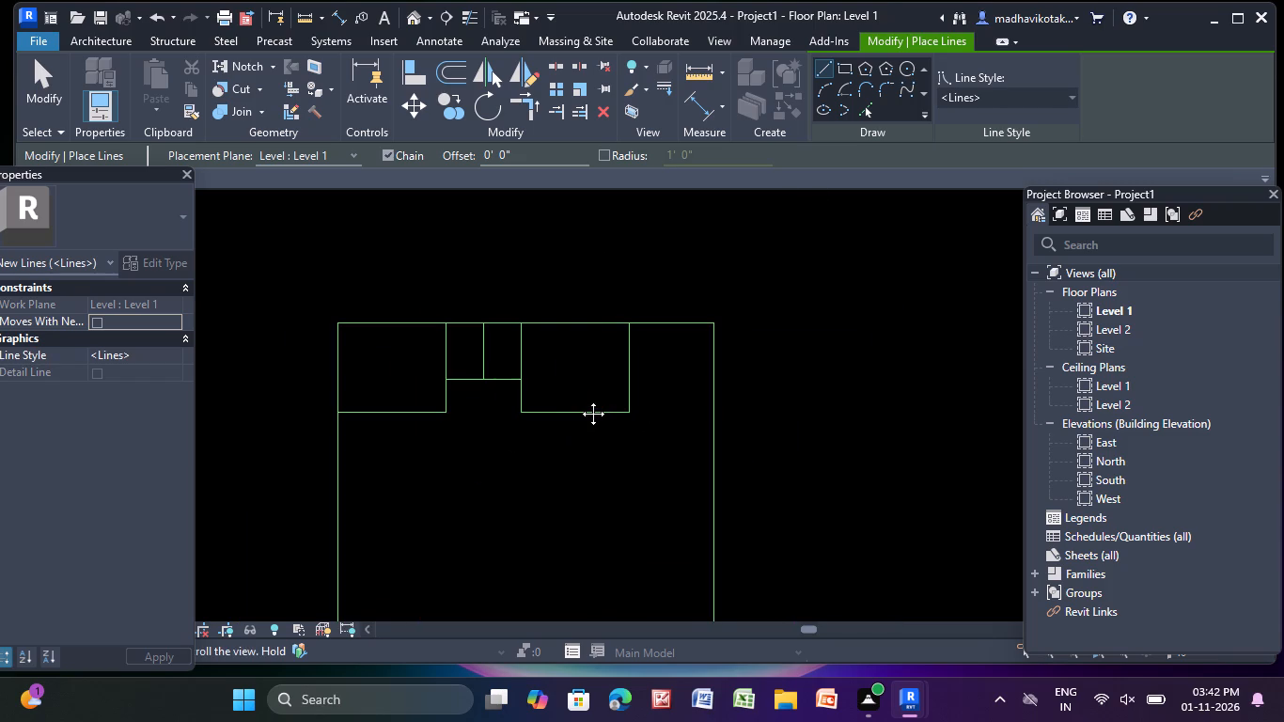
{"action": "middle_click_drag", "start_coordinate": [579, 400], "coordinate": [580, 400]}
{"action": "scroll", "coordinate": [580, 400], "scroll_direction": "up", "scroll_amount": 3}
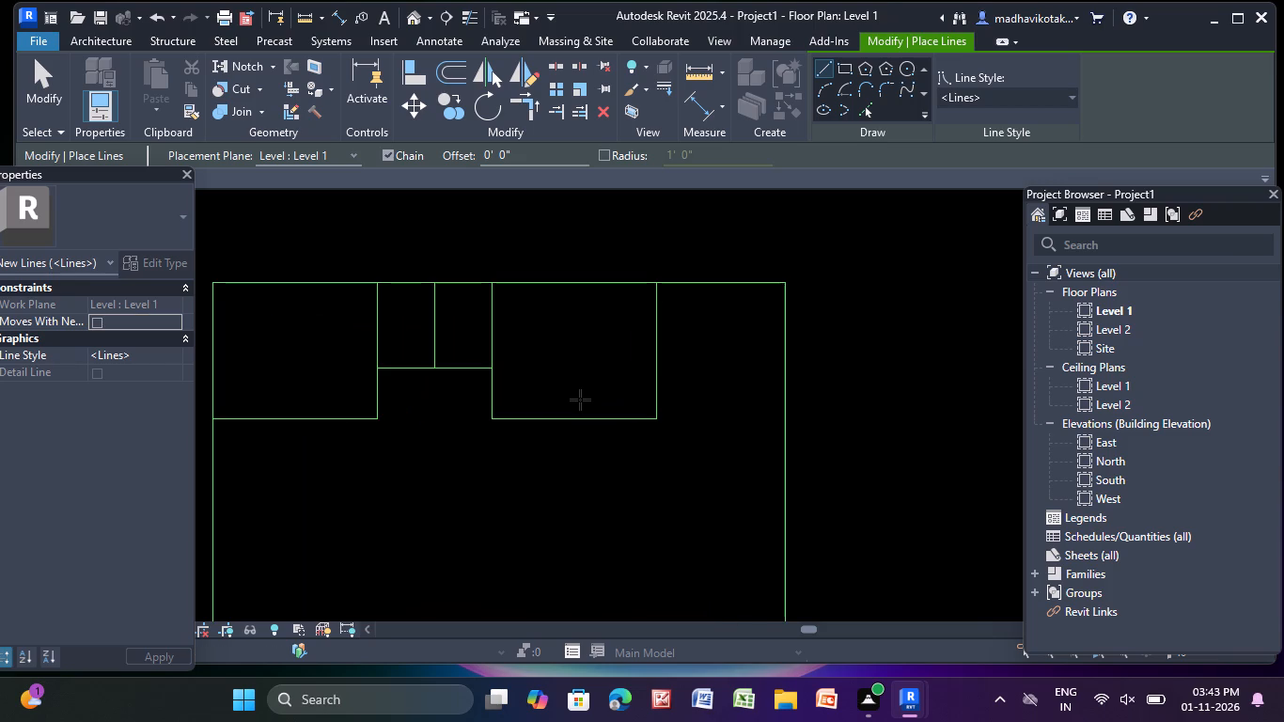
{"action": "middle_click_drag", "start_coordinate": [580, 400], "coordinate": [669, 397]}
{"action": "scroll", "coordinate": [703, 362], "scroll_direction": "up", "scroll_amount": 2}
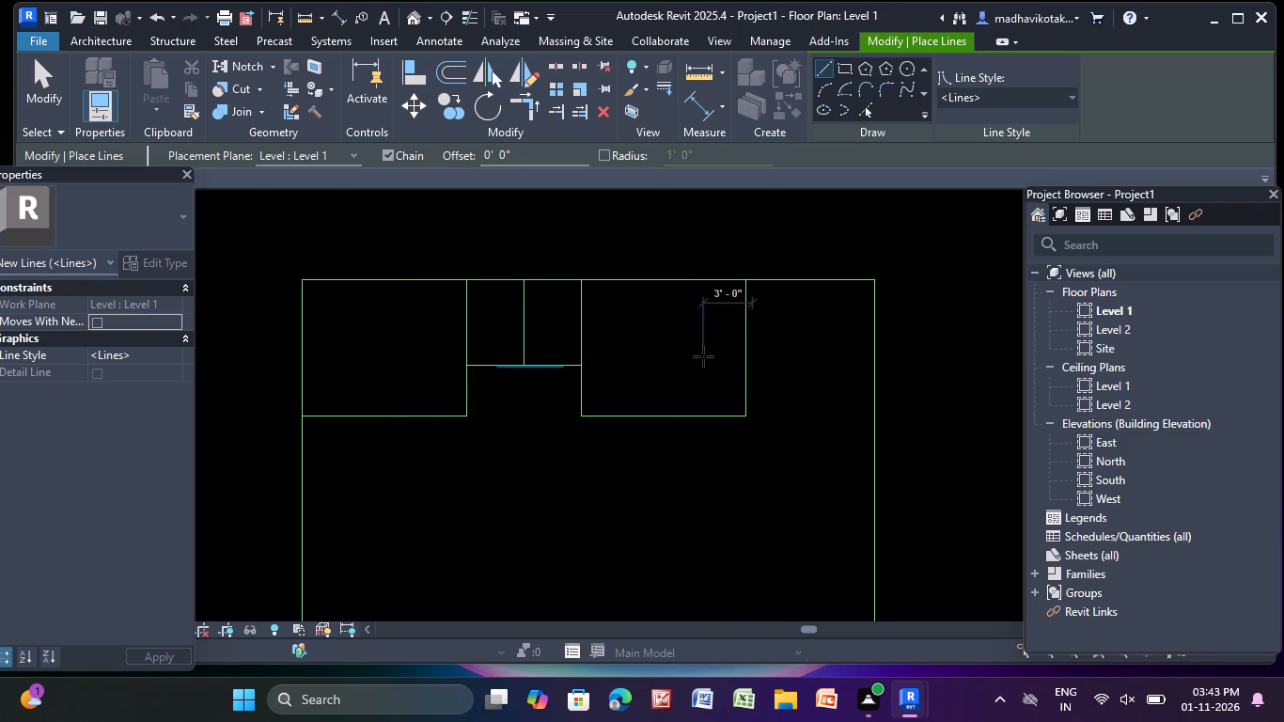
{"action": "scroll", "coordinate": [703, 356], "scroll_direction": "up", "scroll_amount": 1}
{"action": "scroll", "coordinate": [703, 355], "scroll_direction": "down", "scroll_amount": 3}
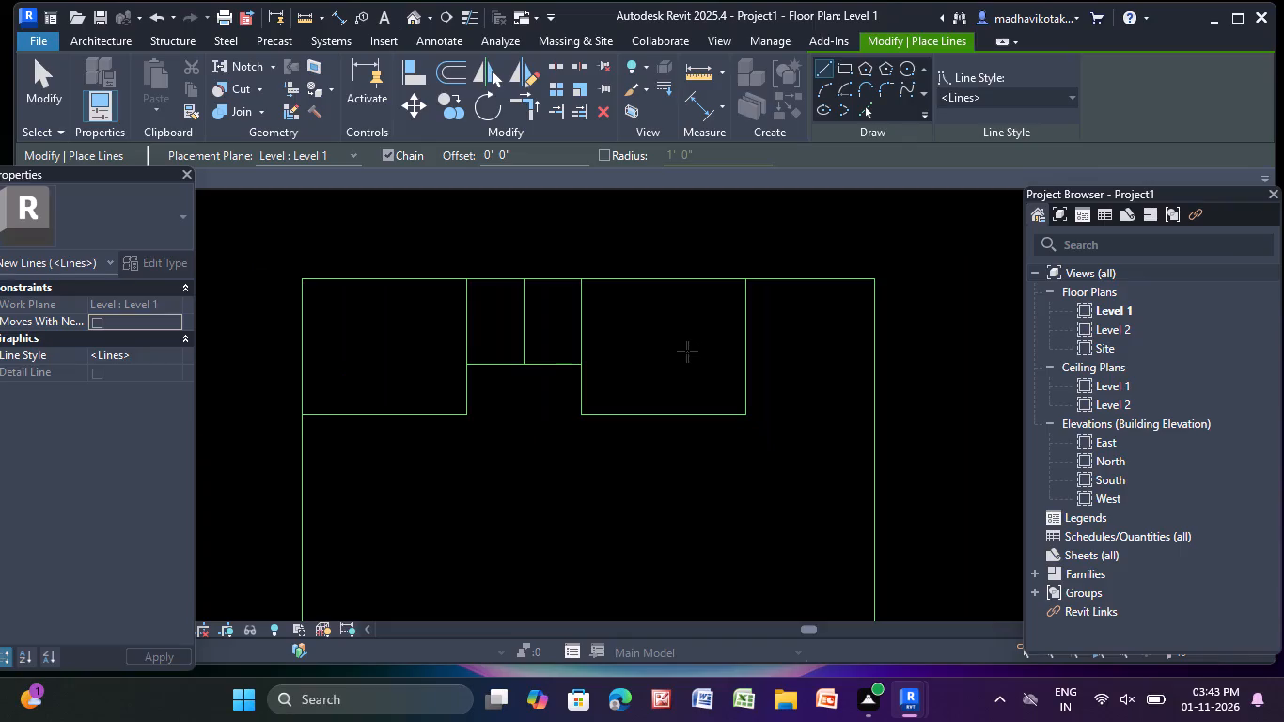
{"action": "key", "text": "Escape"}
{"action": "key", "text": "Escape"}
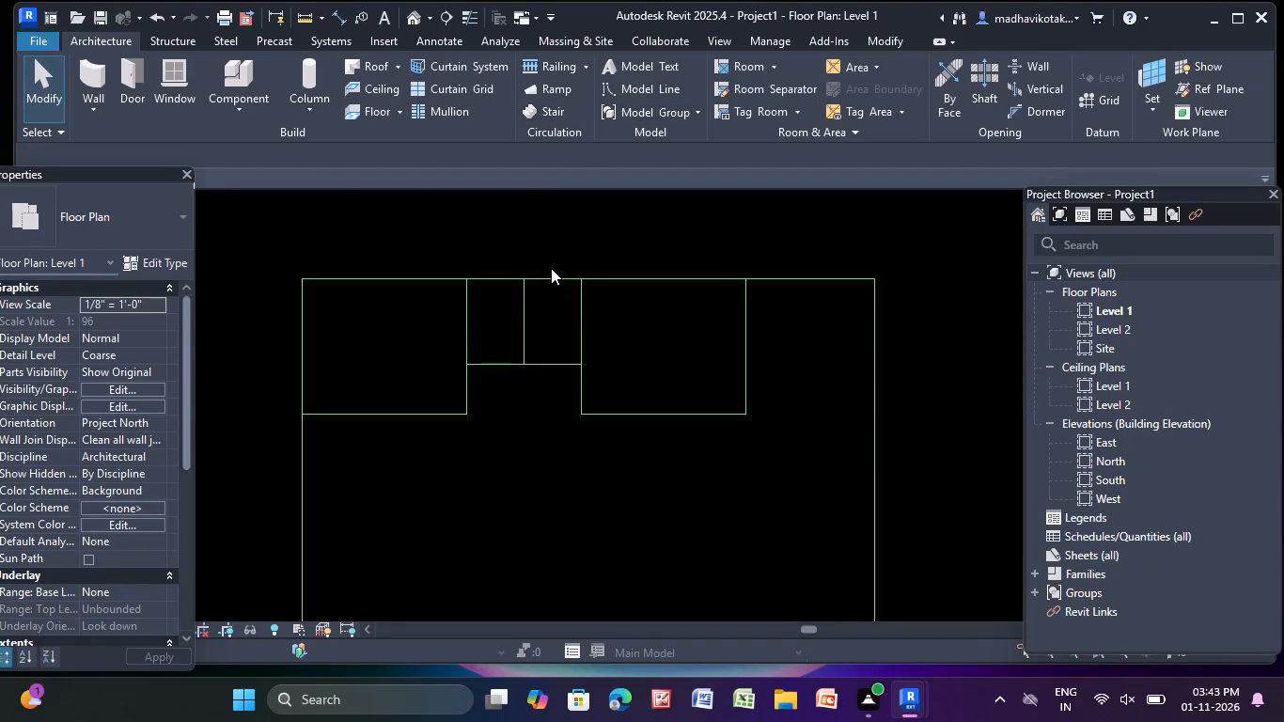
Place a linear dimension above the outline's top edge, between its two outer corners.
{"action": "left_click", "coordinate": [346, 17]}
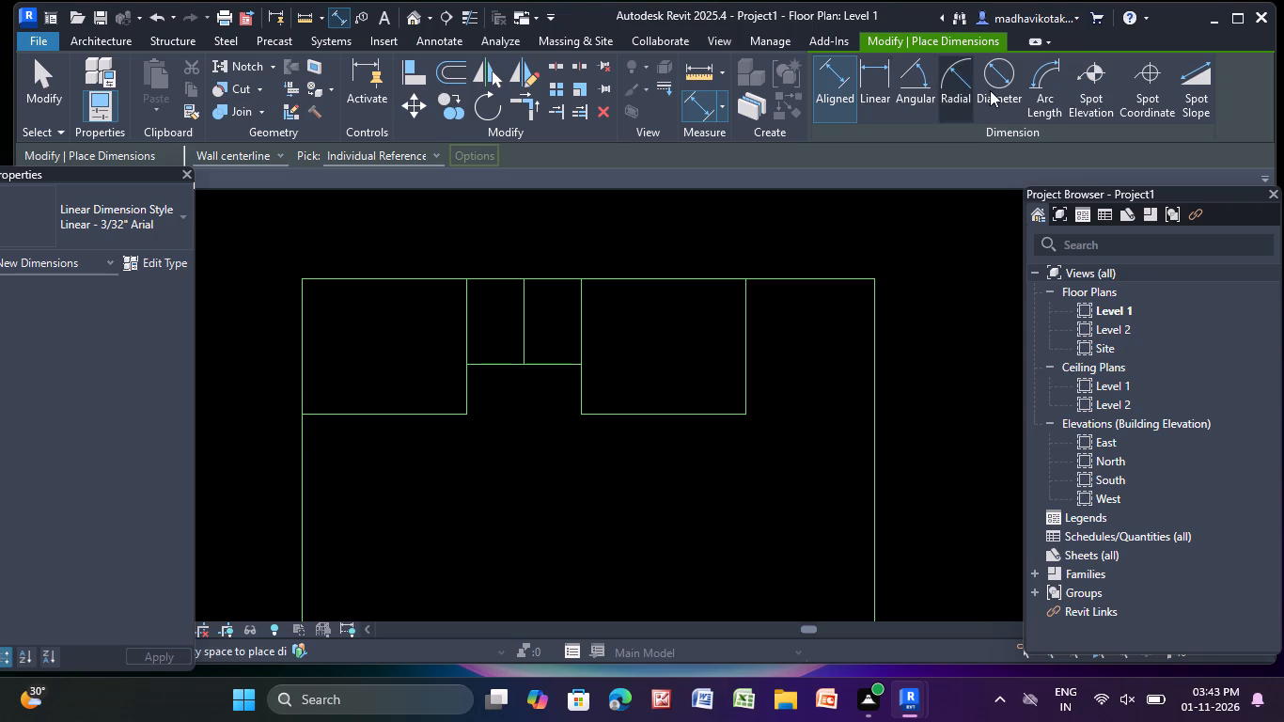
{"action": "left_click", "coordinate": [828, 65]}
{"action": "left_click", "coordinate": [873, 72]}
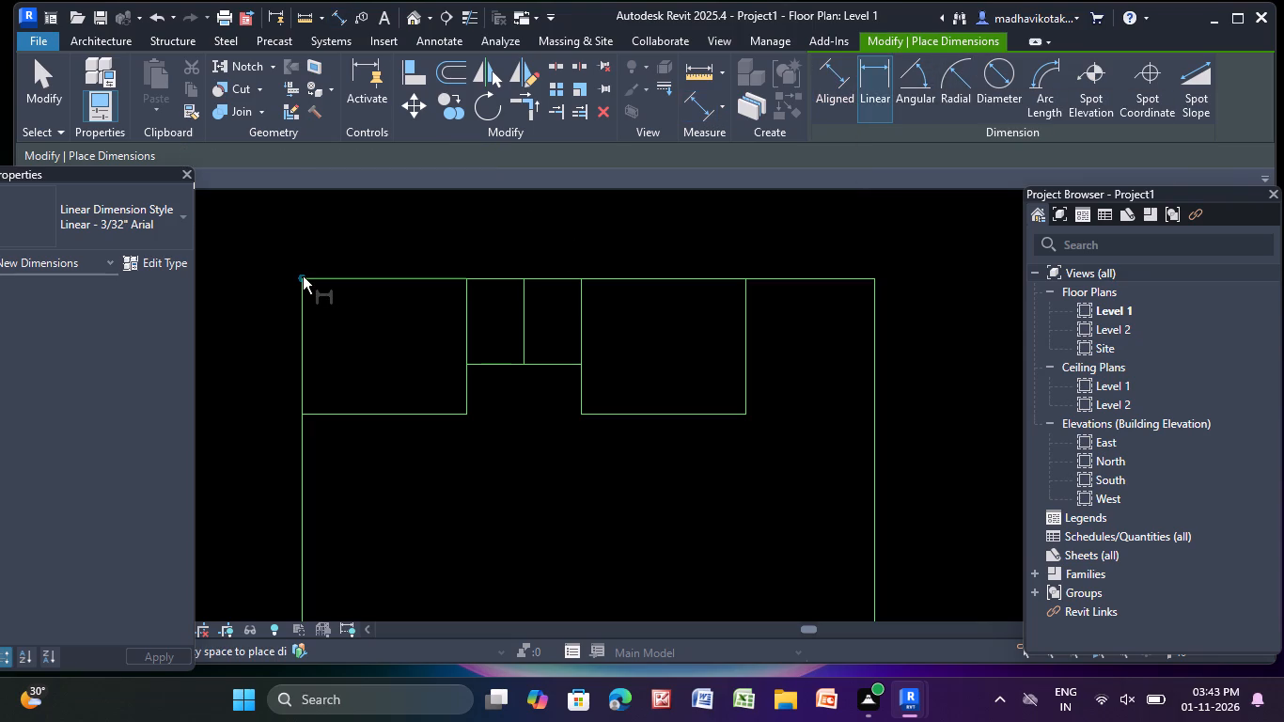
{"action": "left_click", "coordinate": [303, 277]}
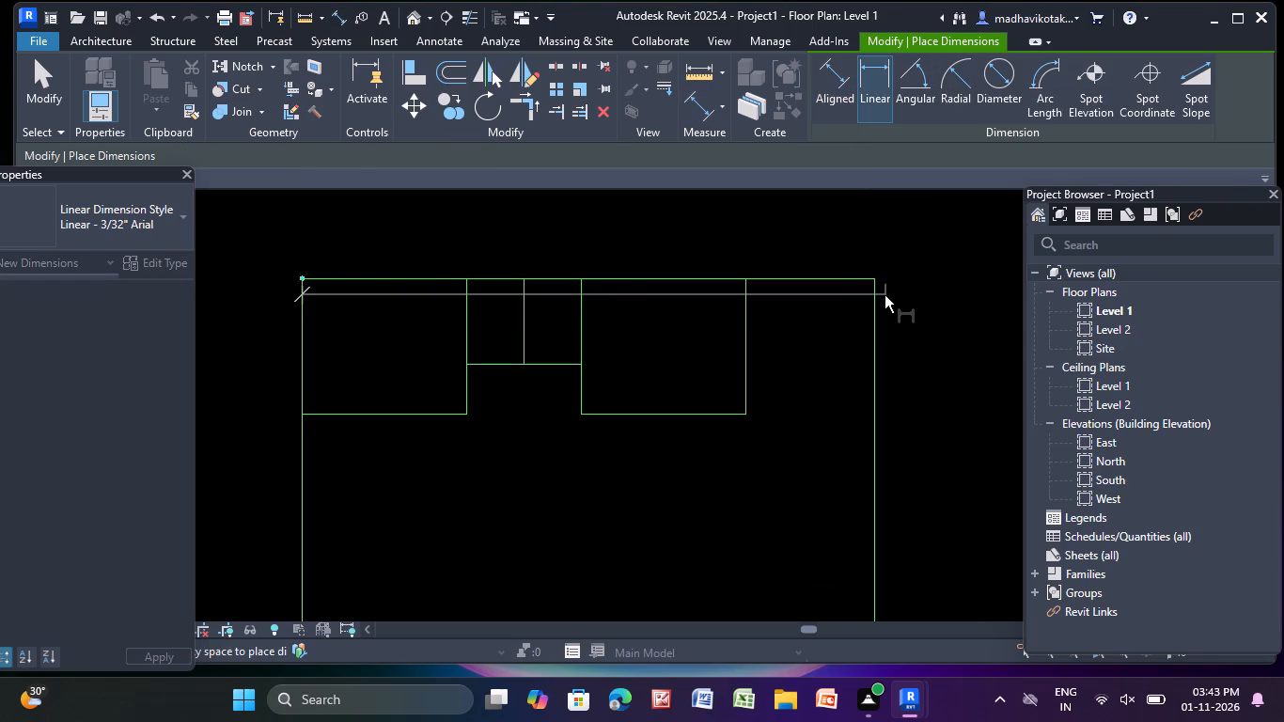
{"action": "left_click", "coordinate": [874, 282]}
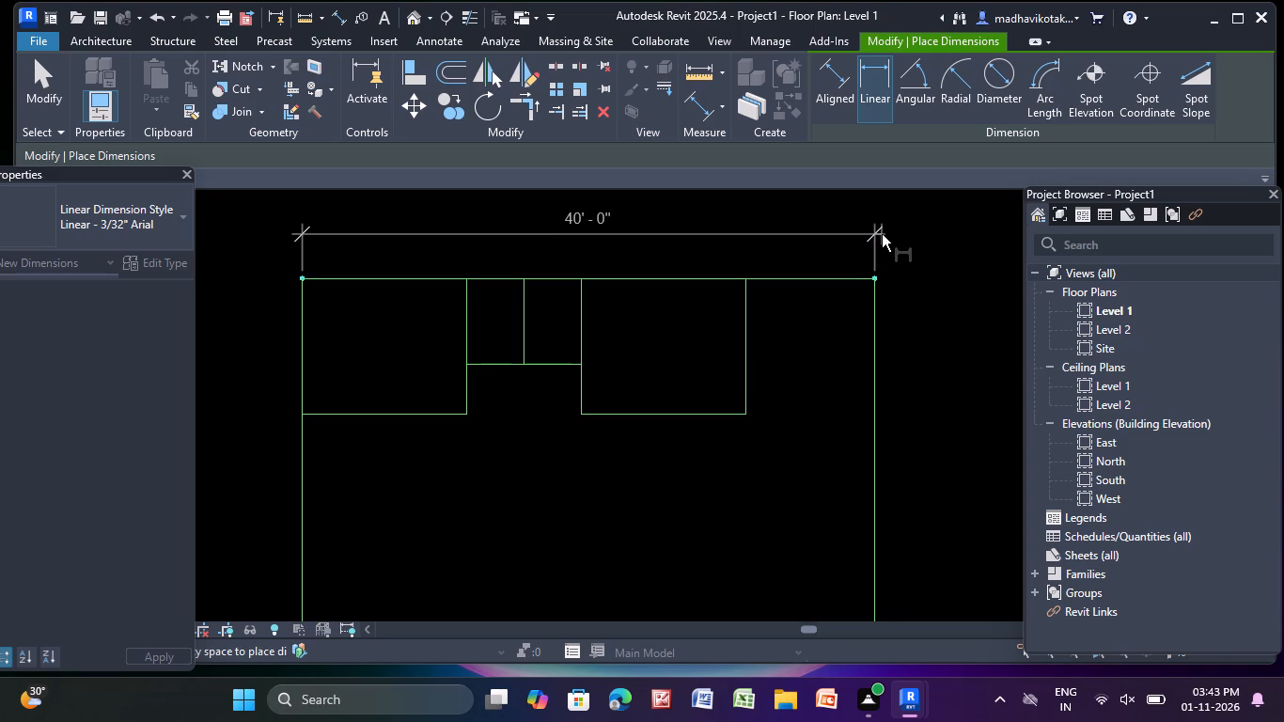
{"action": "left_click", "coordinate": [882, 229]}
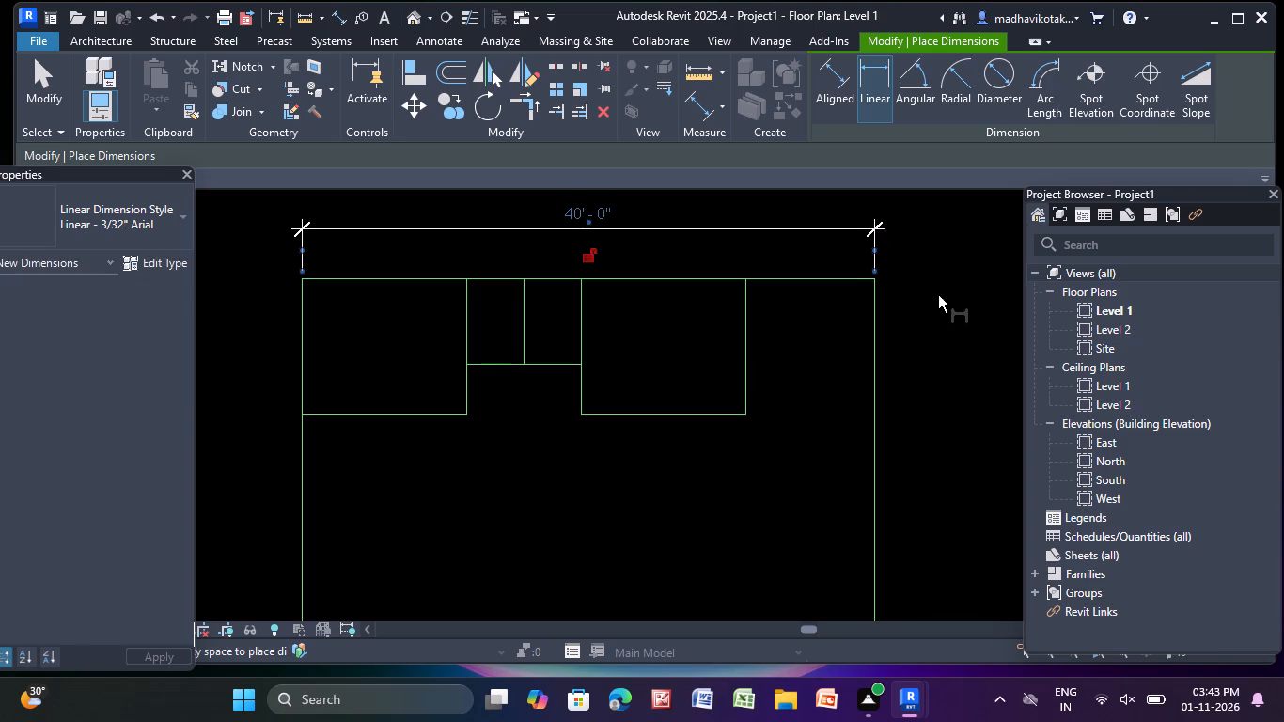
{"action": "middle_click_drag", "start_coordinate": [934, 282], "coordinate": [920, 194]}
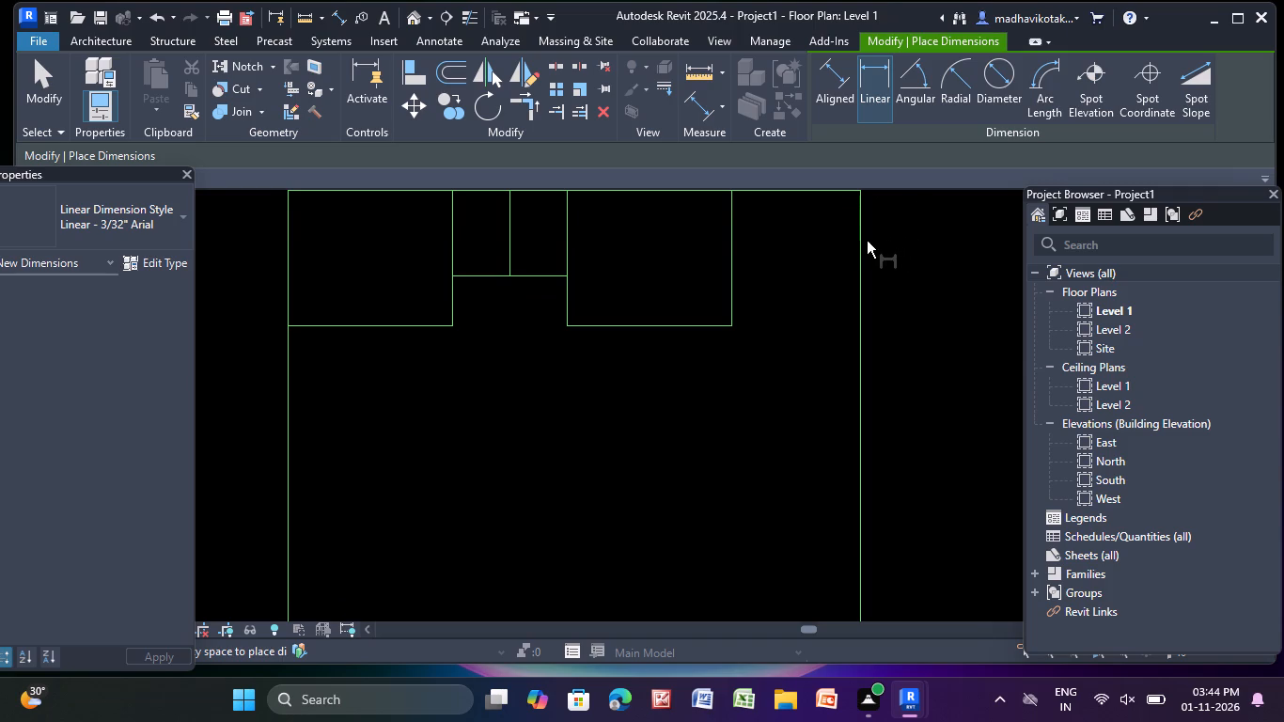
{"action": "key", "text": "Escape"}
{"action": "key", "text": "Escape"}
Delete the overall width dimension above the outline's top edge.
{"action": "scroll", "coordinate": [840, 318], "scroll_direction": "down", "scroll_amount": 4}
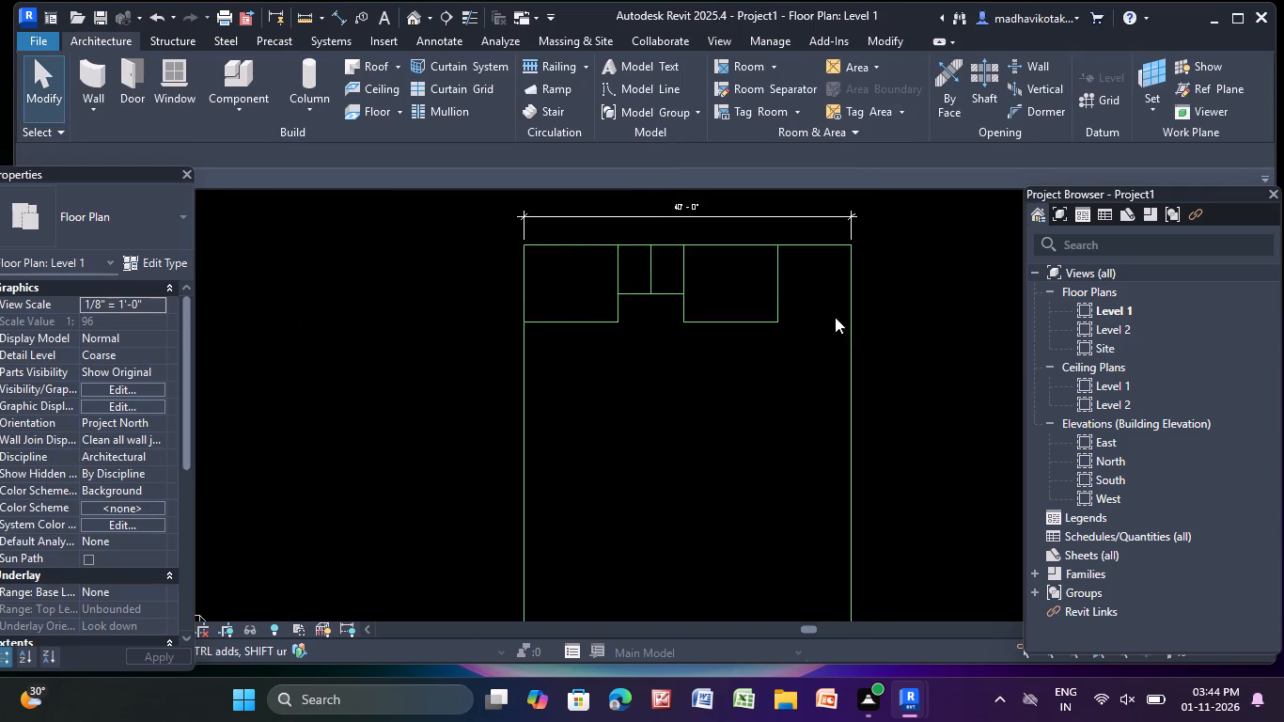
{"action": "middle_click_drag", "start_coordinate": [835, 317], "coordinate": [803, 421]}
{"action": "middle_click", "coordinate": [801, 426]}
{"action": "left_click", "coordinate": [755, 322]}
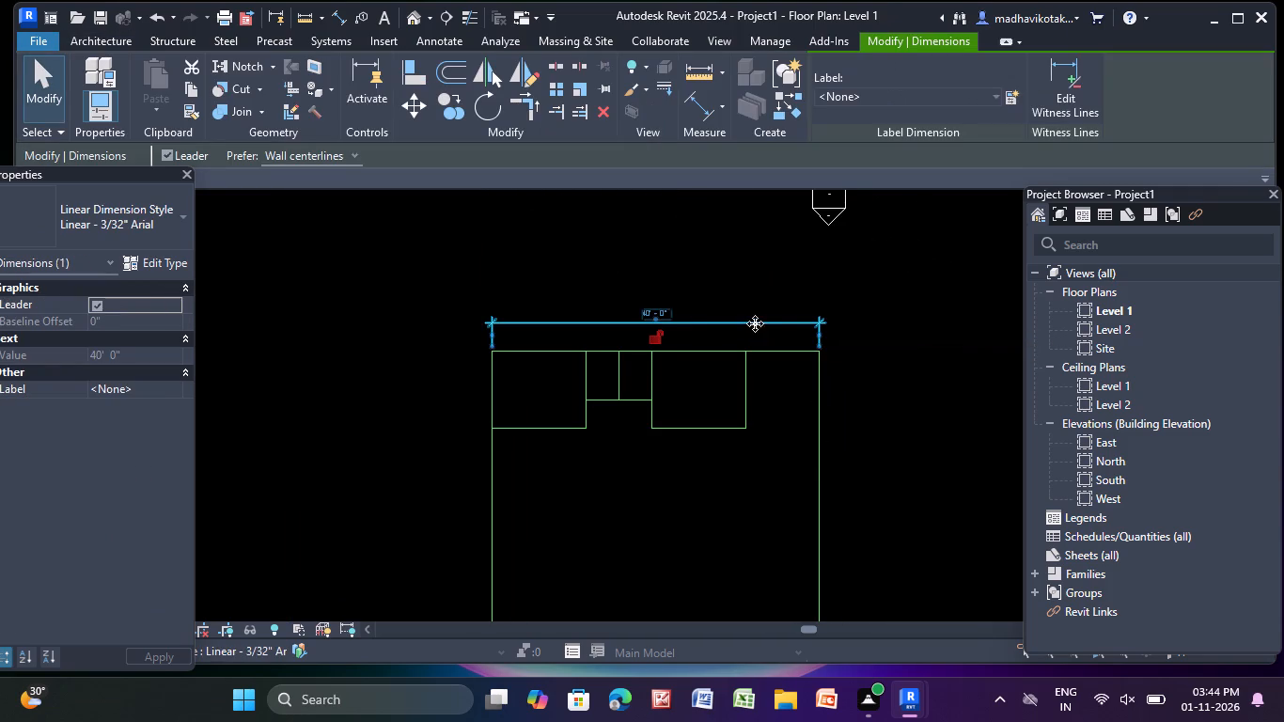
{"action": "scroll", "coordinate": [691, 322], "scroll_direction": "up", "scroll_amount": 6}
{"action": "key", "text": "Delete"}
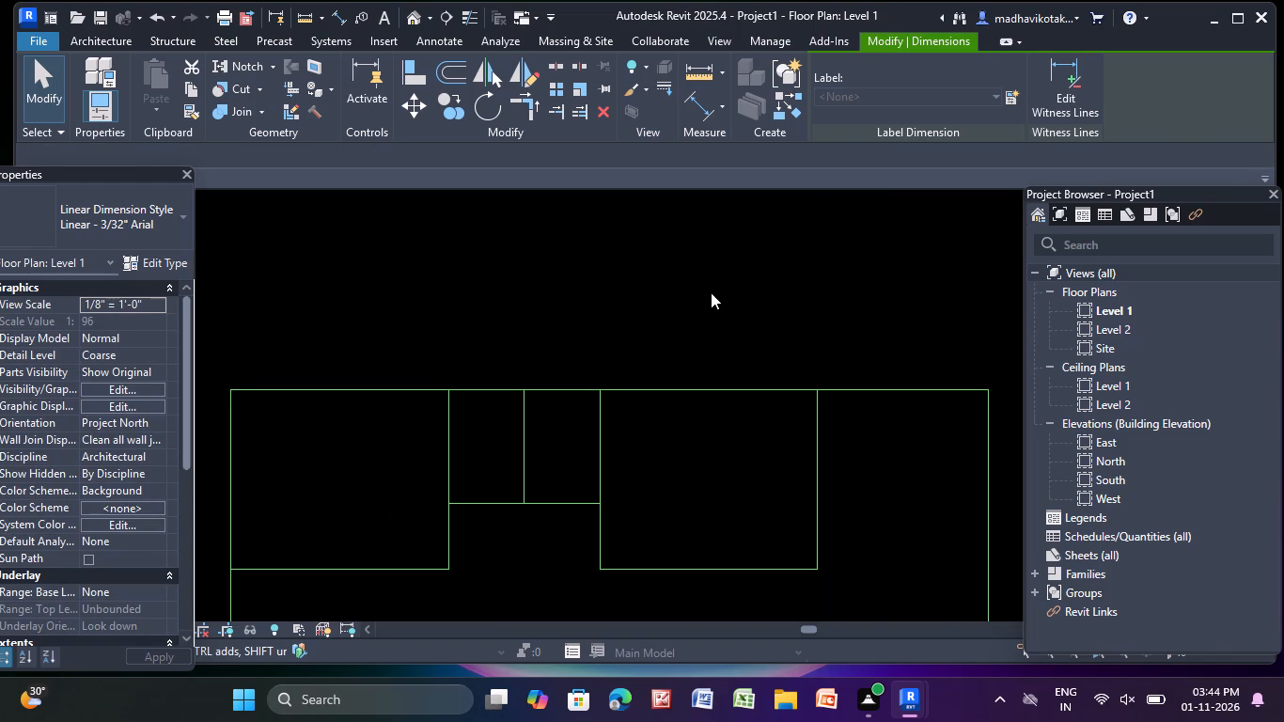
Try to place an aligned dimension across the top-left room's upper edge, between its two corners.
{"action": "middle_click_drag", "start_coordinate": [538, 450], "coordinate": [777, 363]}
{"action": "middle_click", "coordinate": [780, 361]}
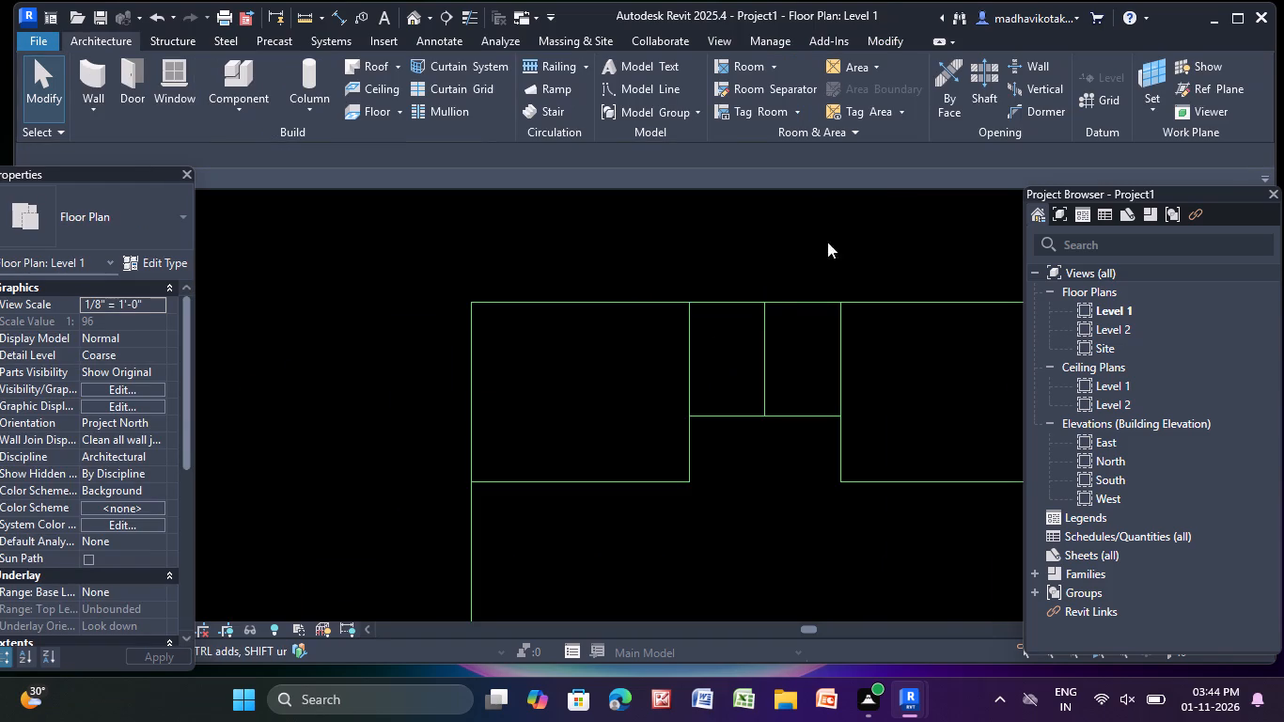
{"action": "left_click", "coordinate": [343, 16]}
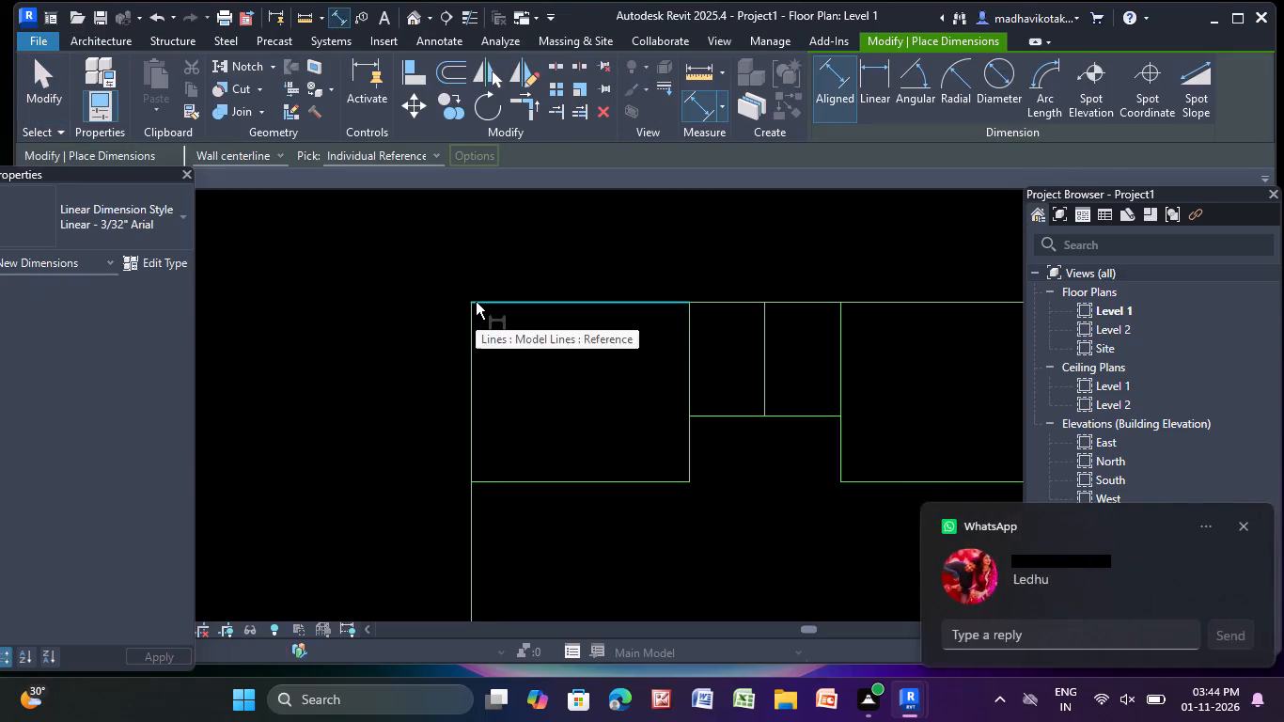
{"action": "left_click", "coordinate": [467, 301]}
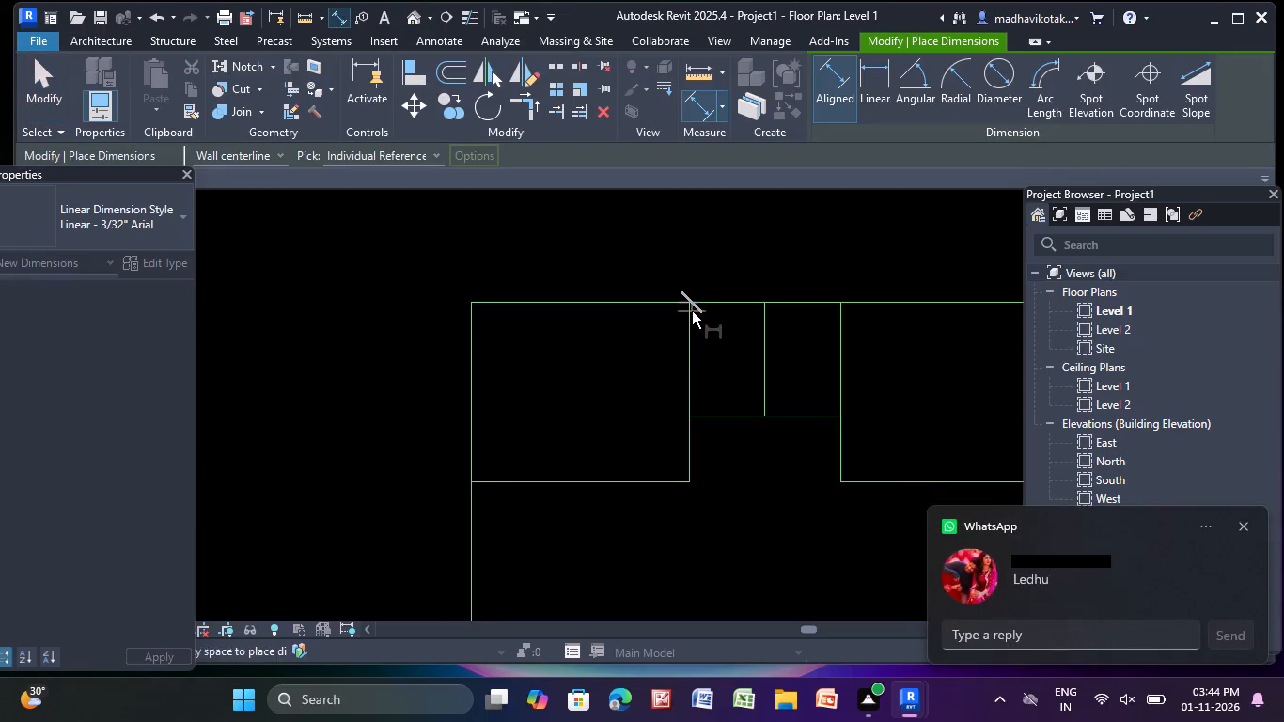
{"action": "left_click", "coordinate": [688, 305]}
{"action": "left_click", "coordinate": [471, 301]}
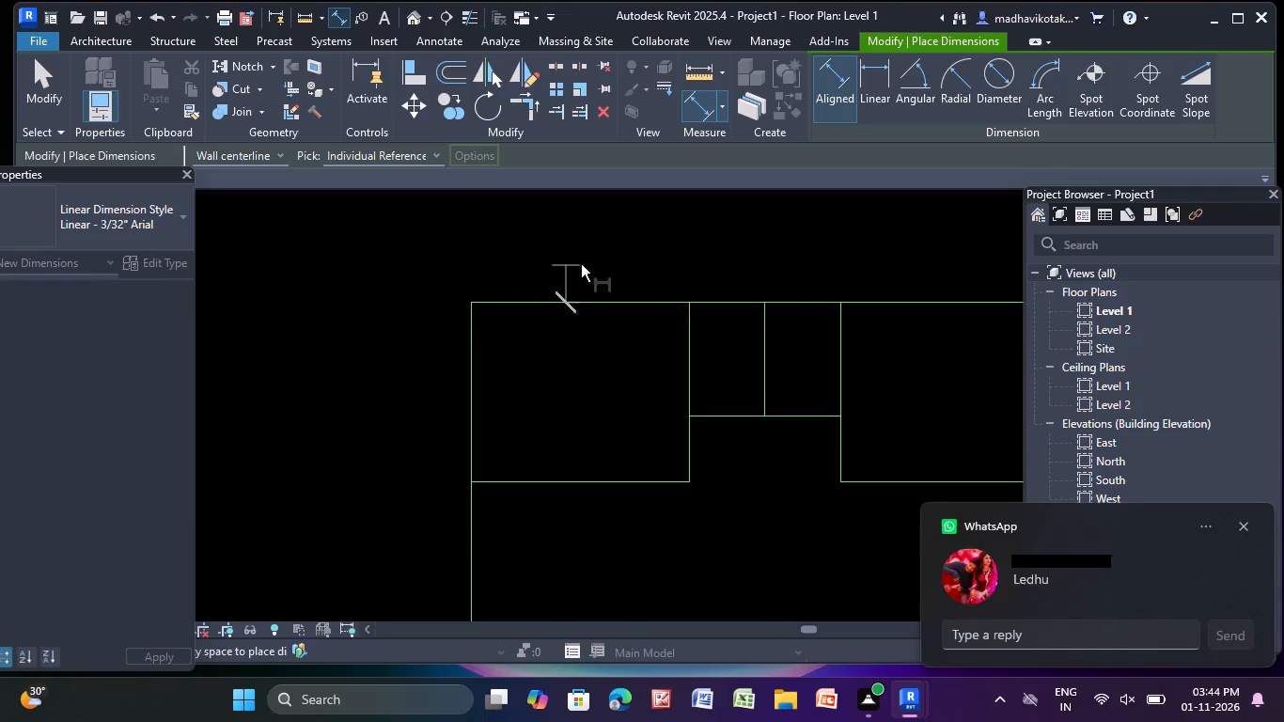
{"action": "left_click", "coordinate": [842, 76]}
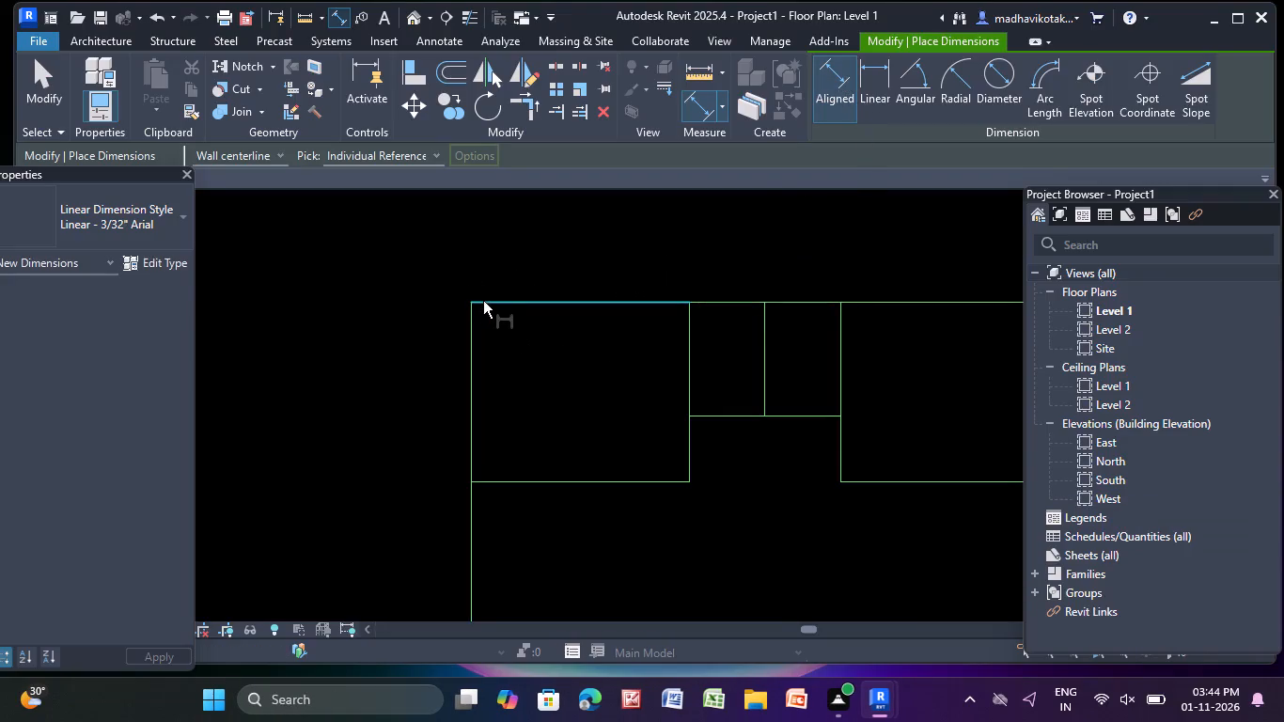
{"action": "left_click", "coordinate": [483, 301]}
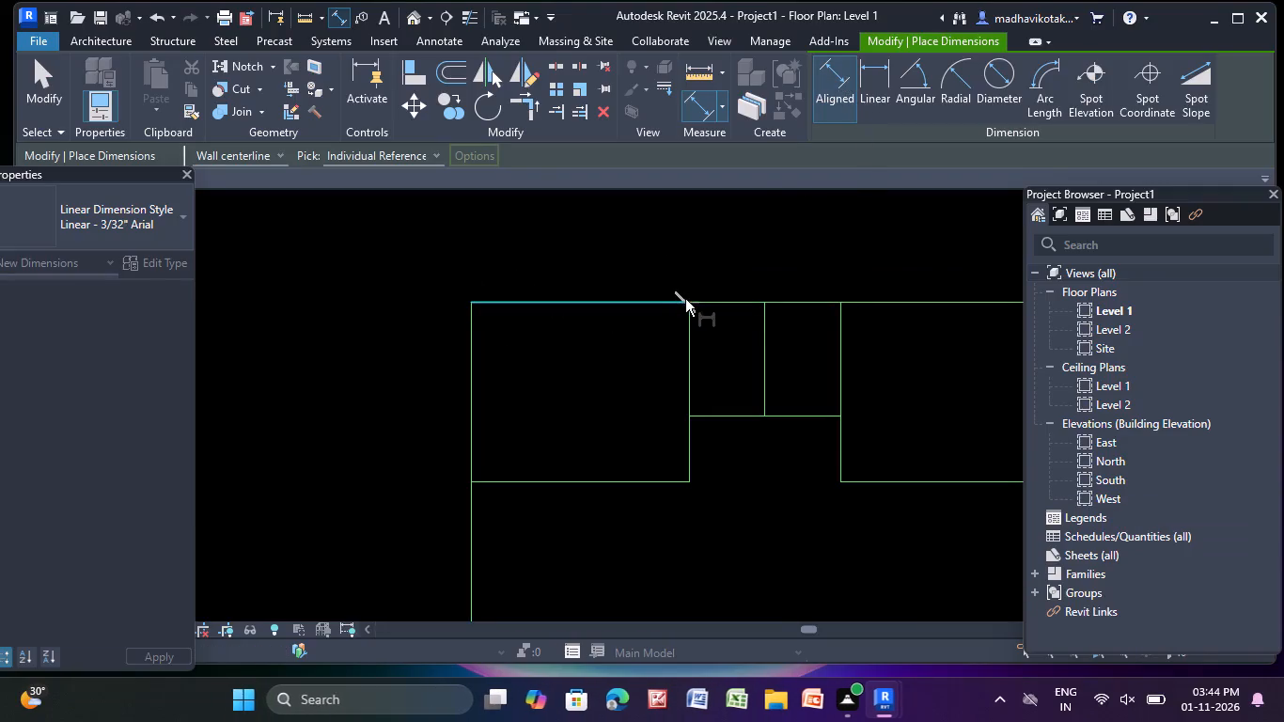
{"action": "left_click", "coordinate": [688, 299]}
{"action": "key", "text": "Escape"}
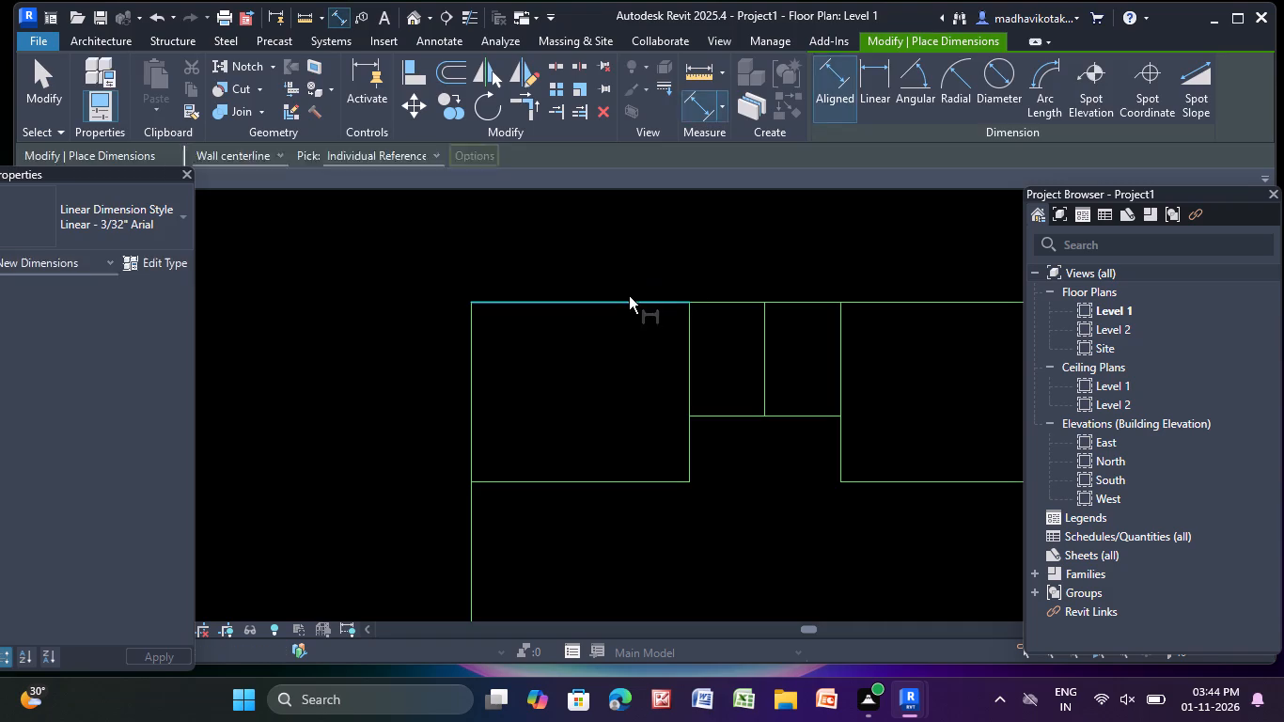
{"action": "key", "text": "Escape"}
Move the top-left room's upper line by setting its distance from the room's bottom line to 11'-6".
{"action": "left_click", "coordinate": [629, 296]}
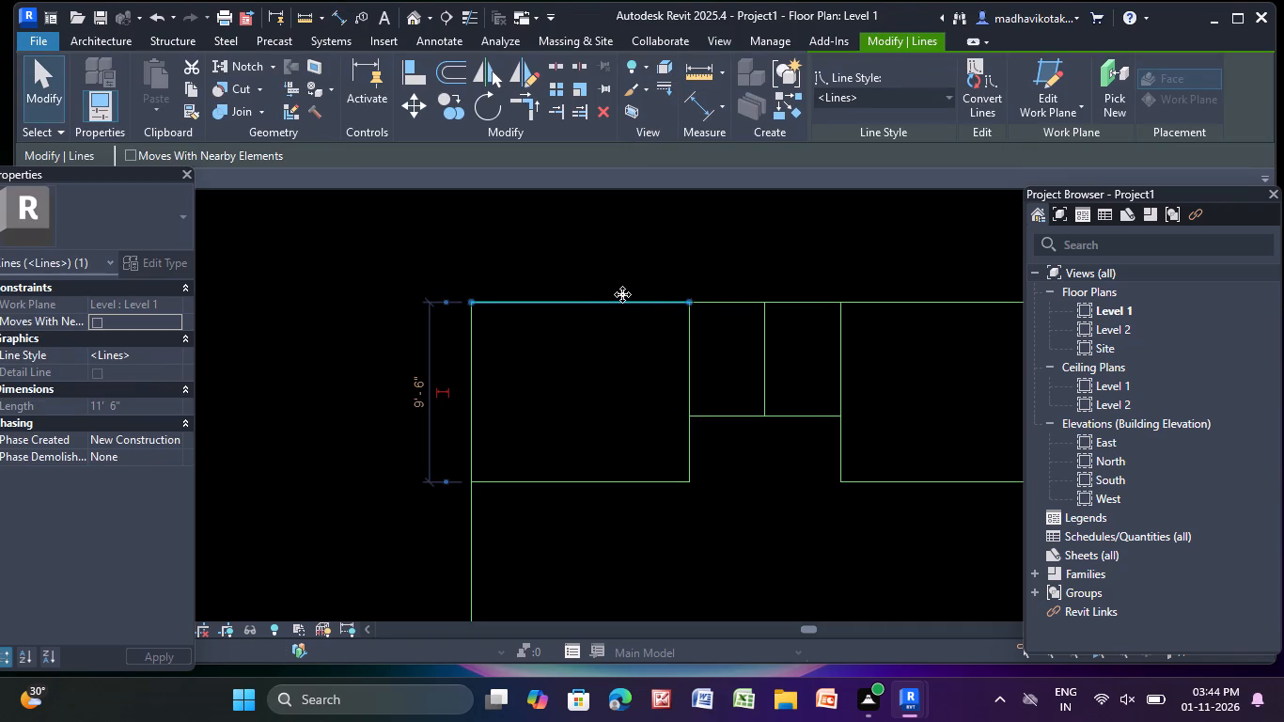
{"action": "key", "text": "Escape"}
{"action": "left_click", "coordinate": [595, 300]}
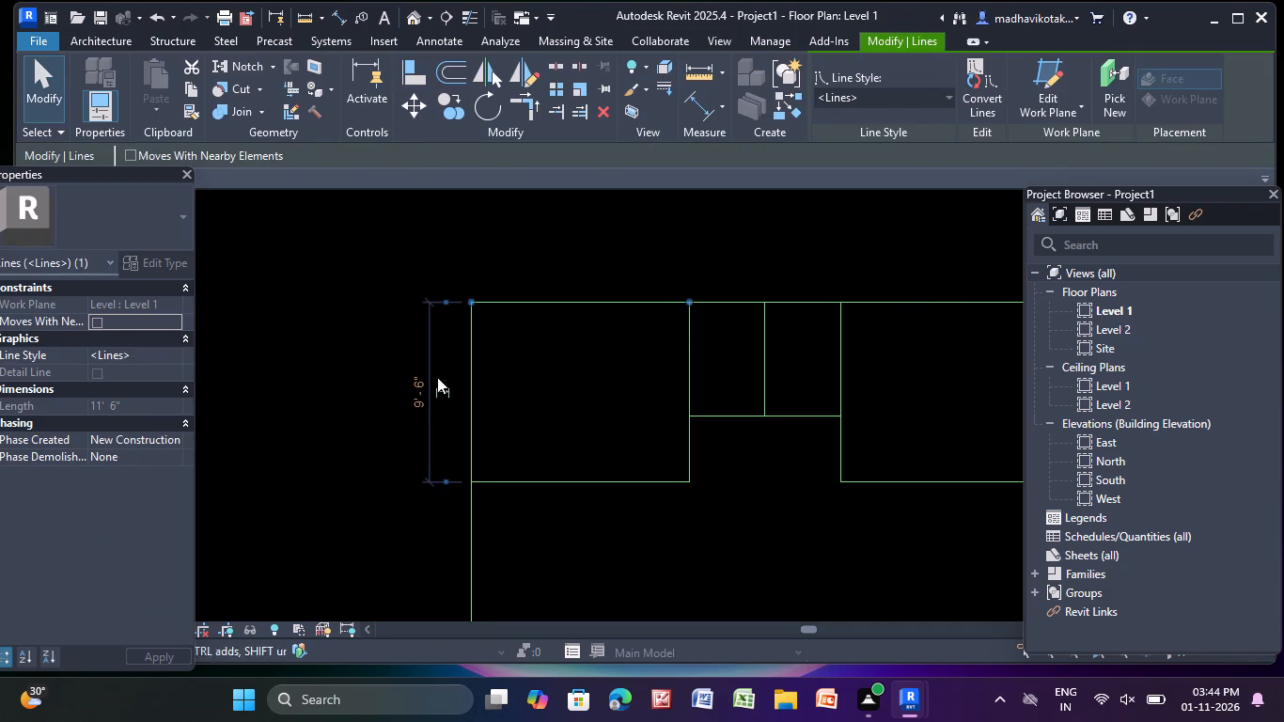
{"action": "left_click", "coordinate": [423, 383]}
{"action": "left_click", "coordinate": [427, 393]}
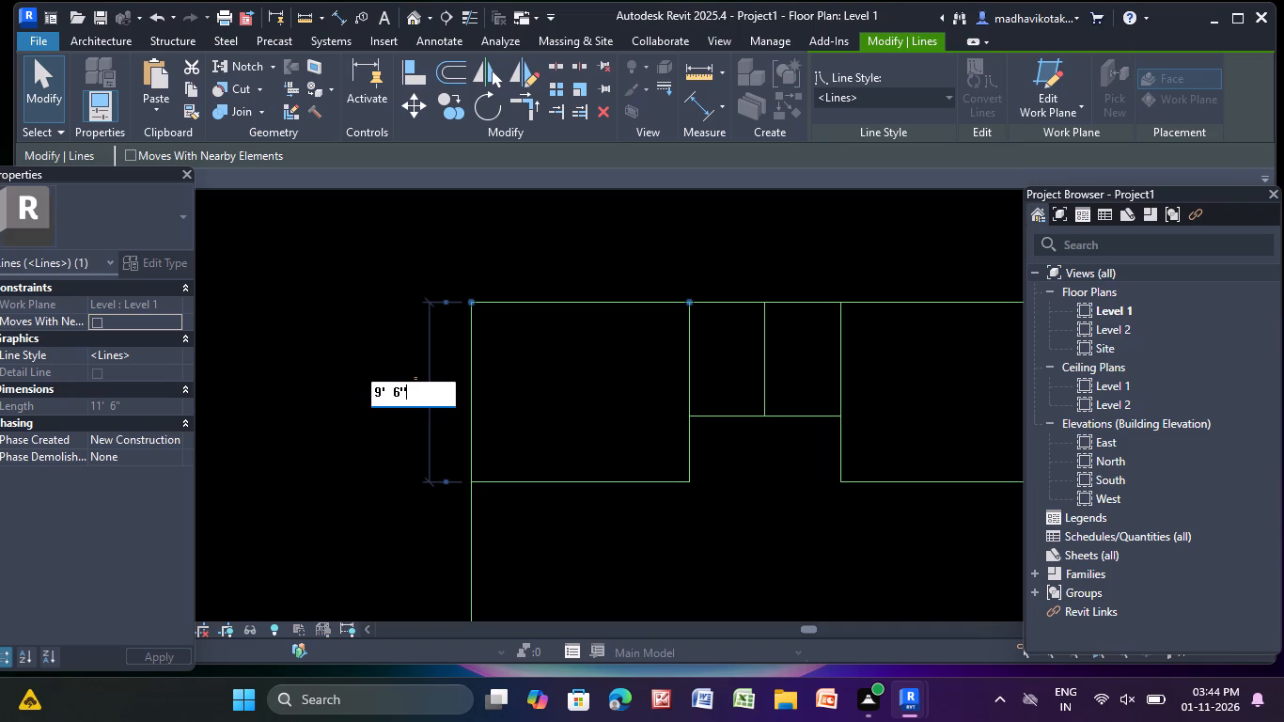
{"action": "key", "text": "BackSpace"}
{"action": "key", "text": "BackSpace"}
{"action": "key", "text": "BackSpace"}
{"action": "key", "text": "BackSpace"}
{"action": "key", "text": "BackSpace"}
{"action": "key", "text": "BackSpace"}
{"action": "key", "text": "BackSpace"}
{"action": "key", "text": "BackSpace"}
{"action": "key", "text": "BackSpace"}
{"action": "key", "text": "BackSpace"}
{"action": "key", "text": "BackSpace"}
{"action": "key", "text": "BackSpace"}
{"action": "key", "text": "BackSpace"}
{"action": "key", "text": "BackSpace"}
{"action": "key", "text": "BackSpace"}
{"action": "key", "text": "BackSpace"}
{"action": "type", "text": "11"}
{"action": "key", "text": "apostrophe"}
{"action": "key", "text": "minus"}
{"action": "key", "text": "6"}
{"action": "key", "text": "shift+quotedbl"}
{"action": "key", "text": "Return"}
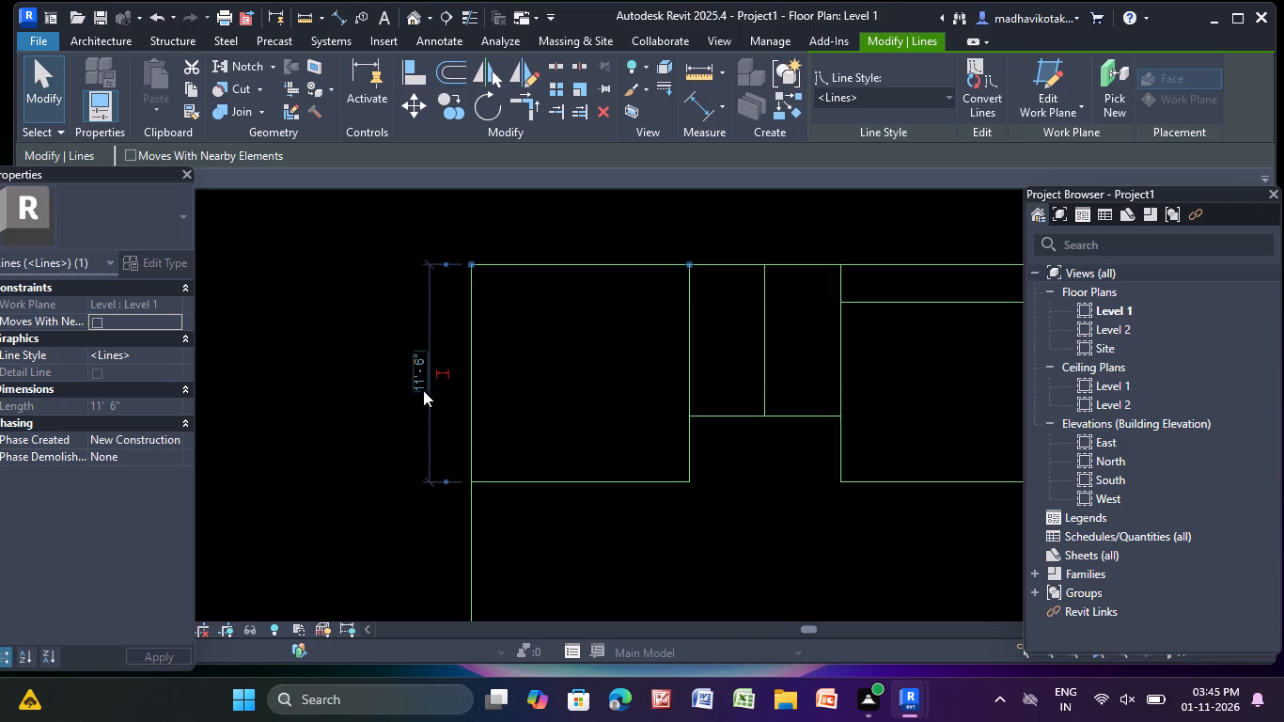
{"action": "key", "text": "Escape"}
Delete the upper, right and bottom lines of the large room beside the two small rooms.
{"action": "scroll", "coordinate": [576, 420], "scroll_direction": "down", "scroll_amount": 6}
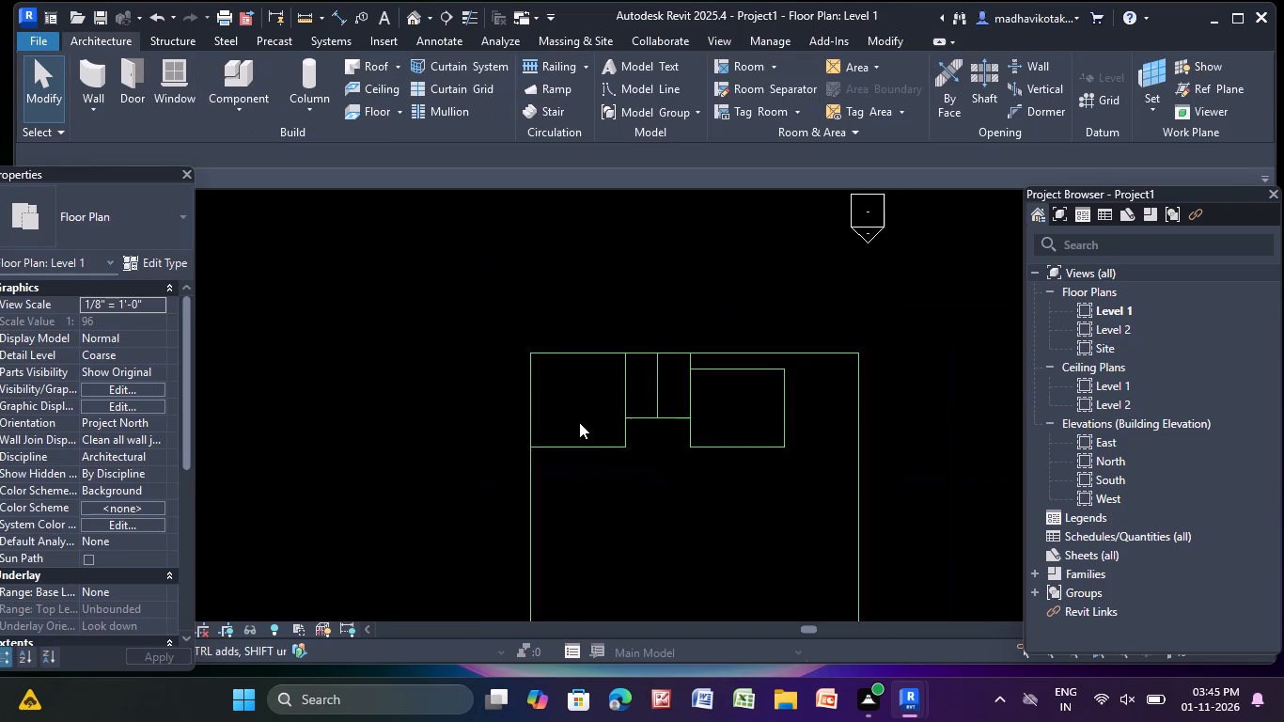
{"action": "middle_click_drag", "start_coordinate": [578, 422], "coordinate": [446, 443]}
{"action": "scroll", "coordinate": [572, 402], "scroll_direction": "up", "scroll_amount": 3}
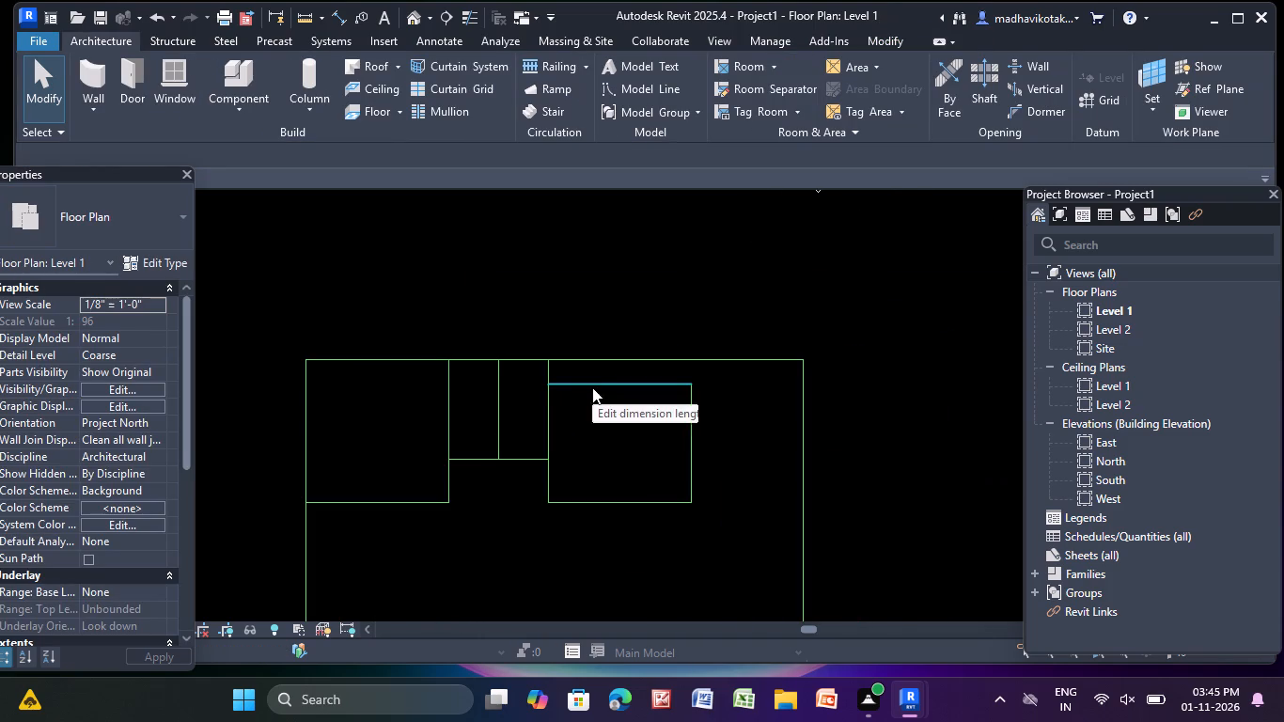
{"action": "left_click", "coordinate": [591, 386]}
{"action": "key", "text": "Delete"}
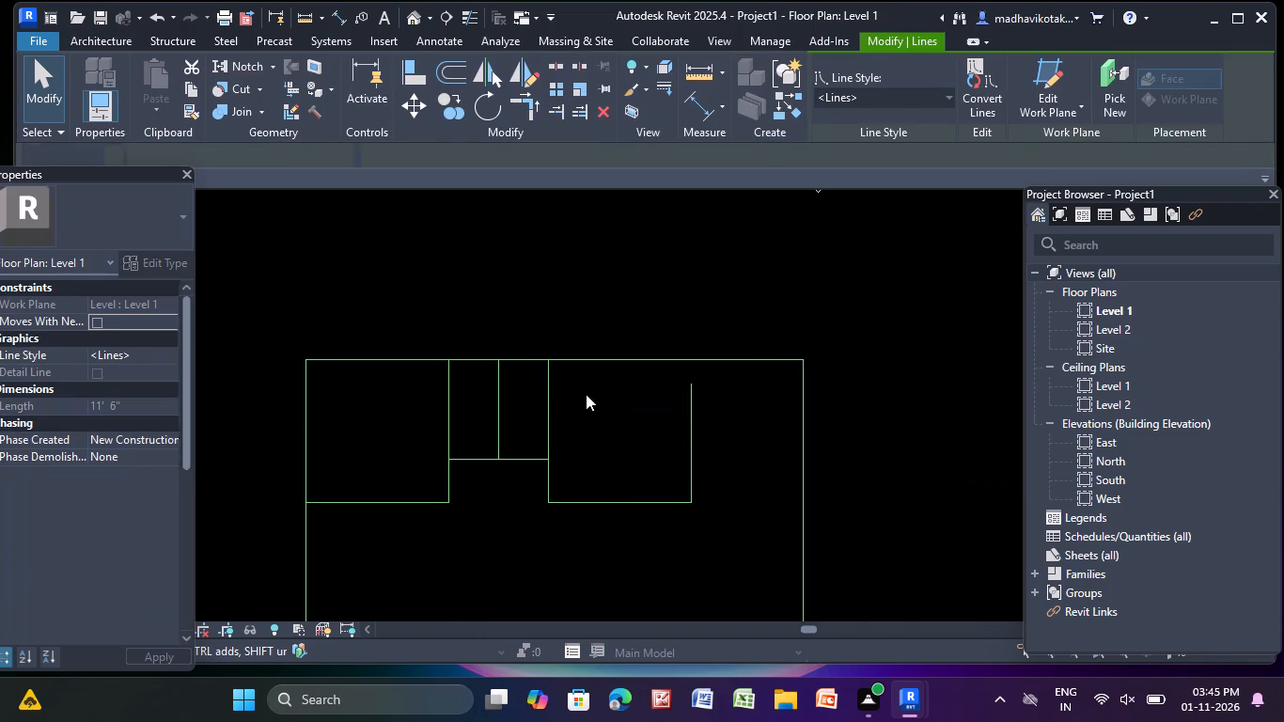
{"action": "left_click", "coordinate": [697, 479]}
{"action": "key", "text": "Delete"}
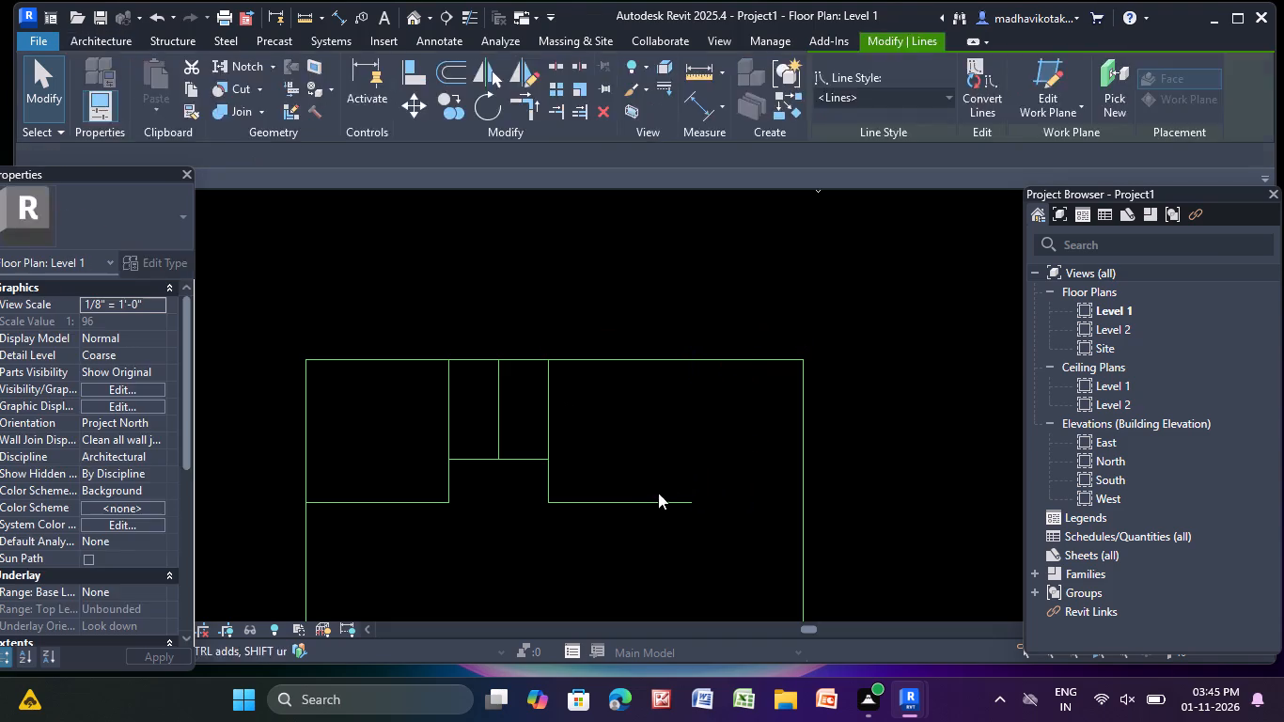
{"action": "left_click", "coordinate": [640, 495]}
{"action": "key", "text": "Delete"}
Check the lengths and spacings of the top-left room's boundary lines.
{"action": "left_click", "coordinate": [341, 503]}
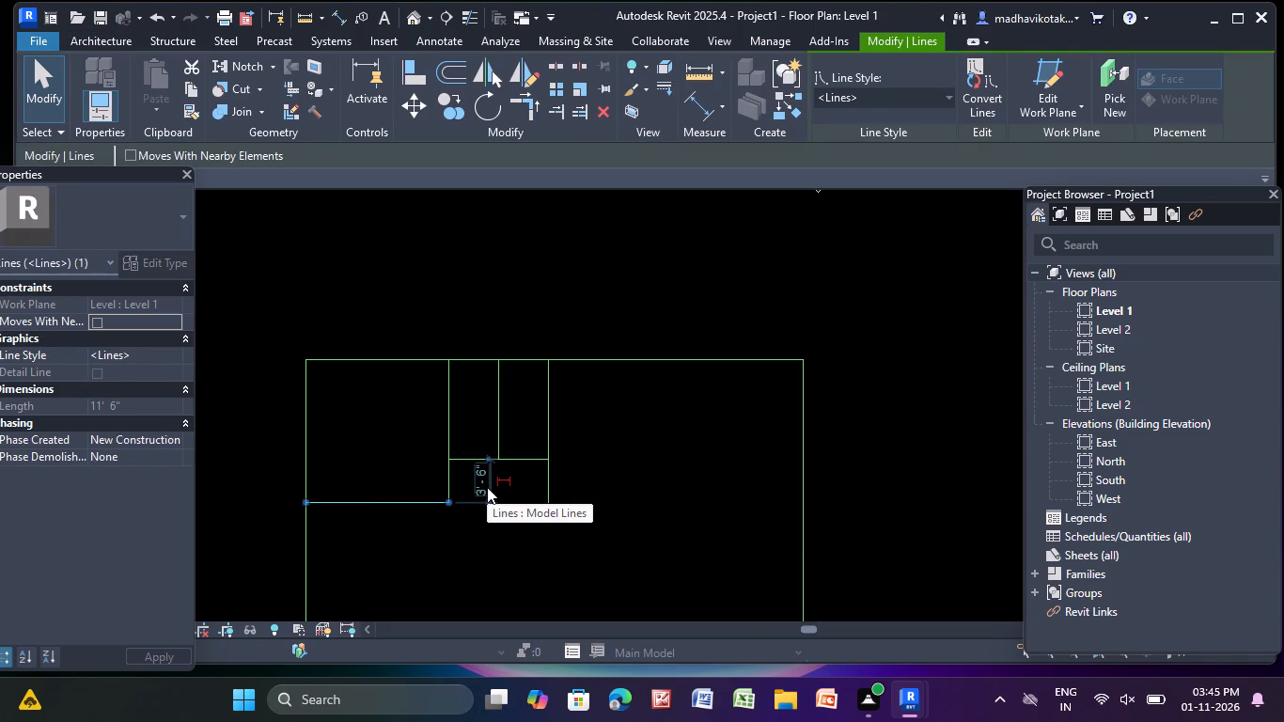
{"action": "key", "text": "Escape"}
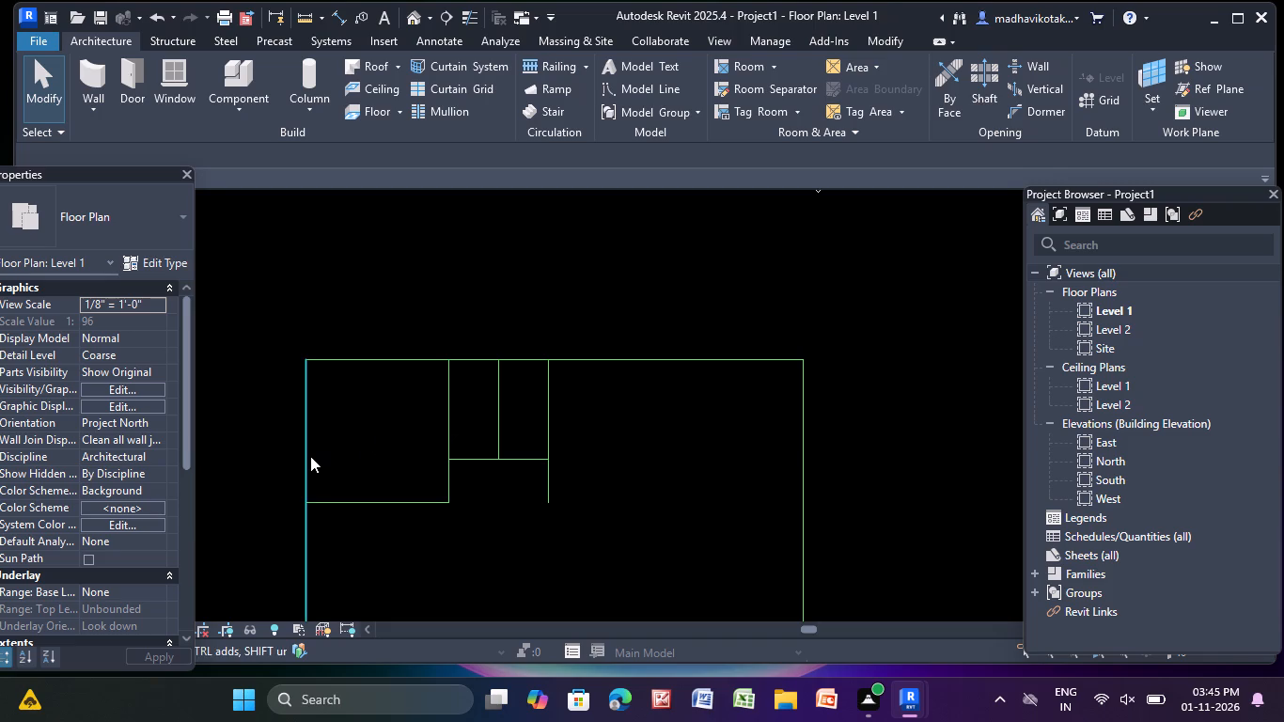
{"action": "left_click", "coordinate": [301, 449]}
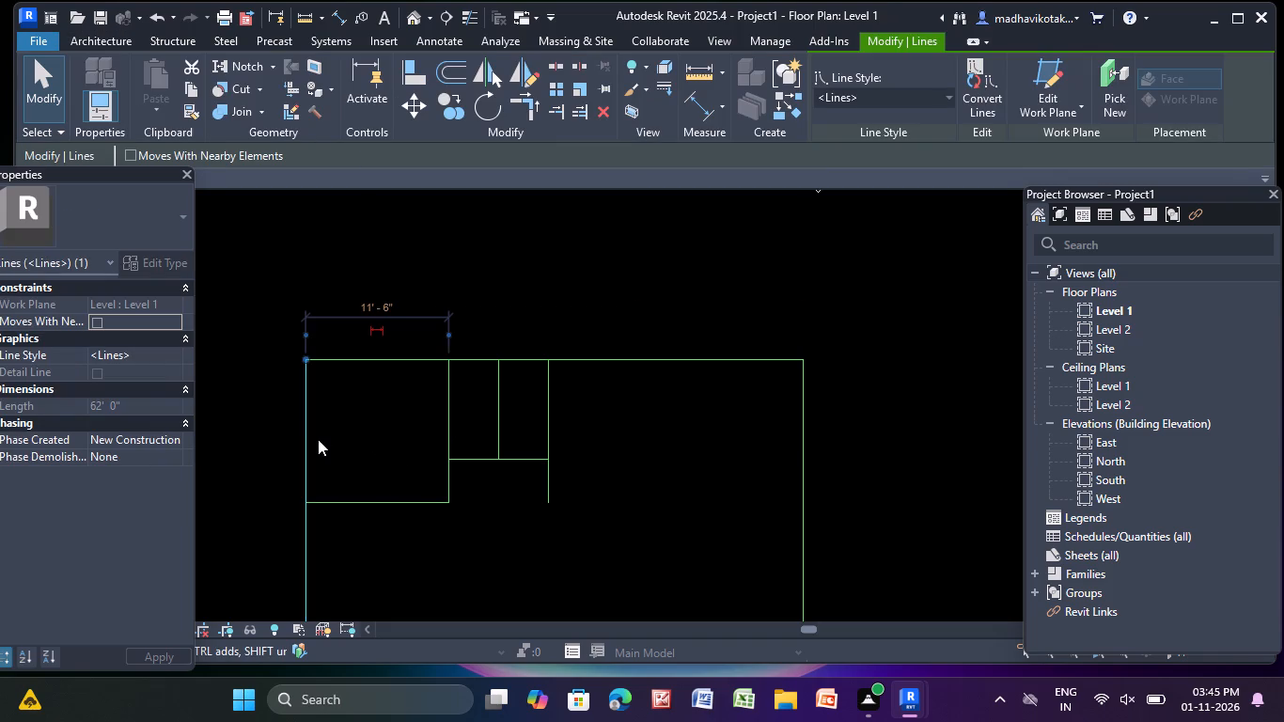
{"action": "key", "text": "Escape"}
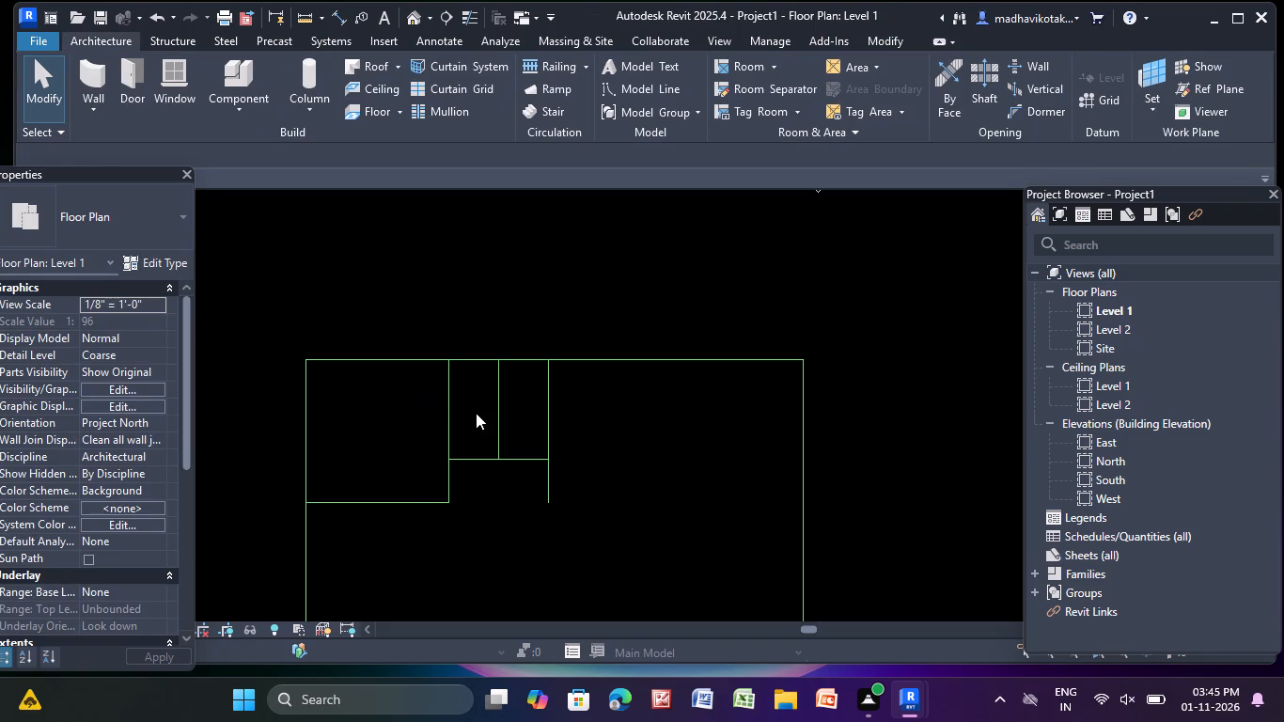
{"action": "left_click", "coordinate": [447, 416]}
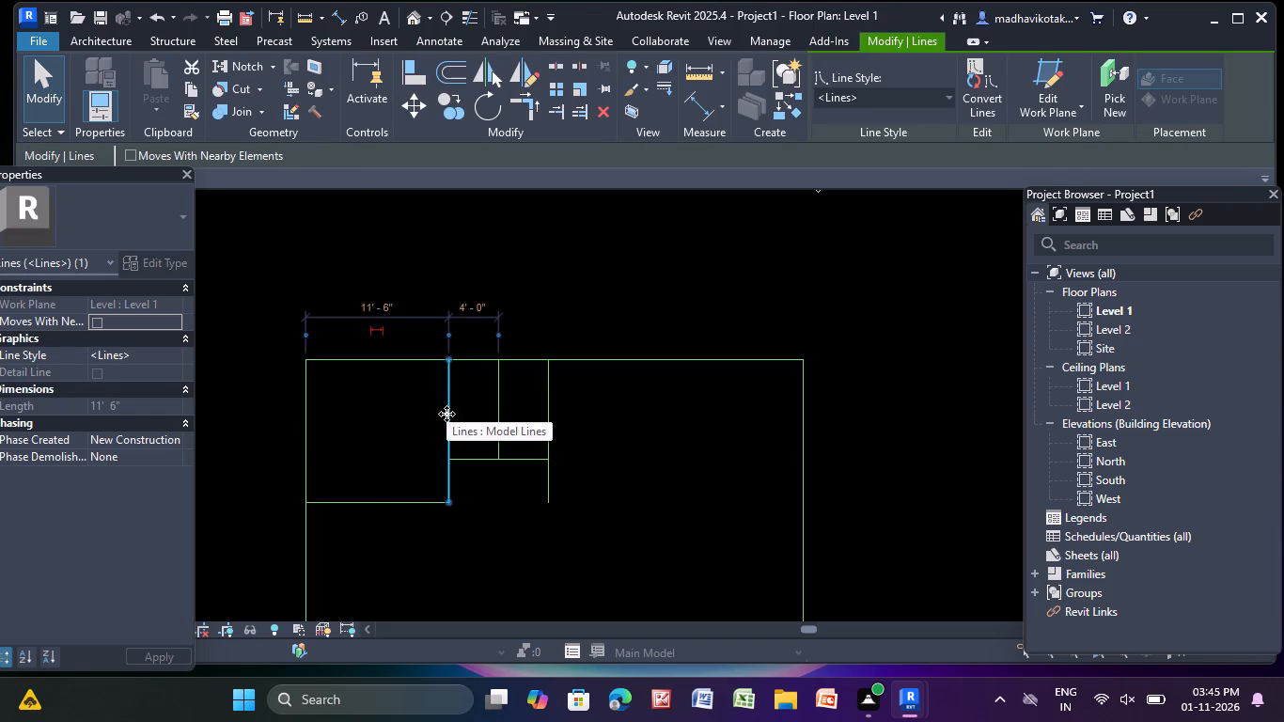
{"action": "key", "text": "Escape"}
{"action": "key", "text": "Escape"}
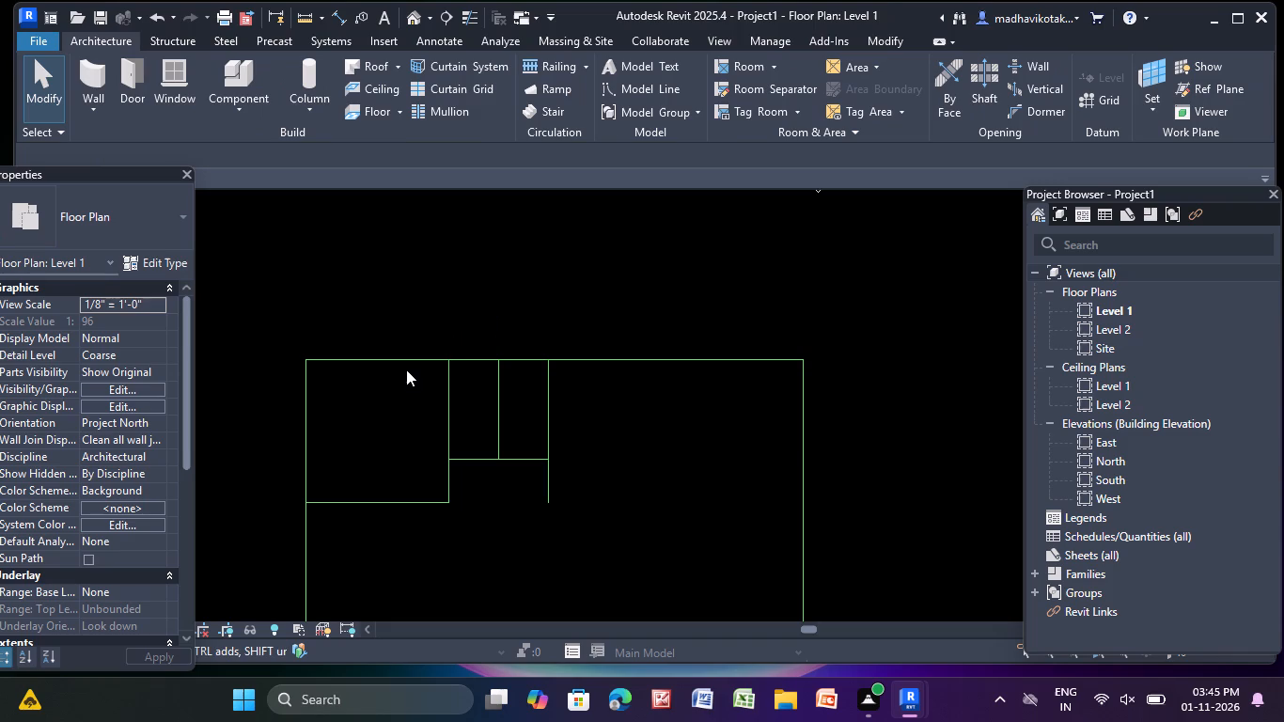
{"action": "left_click", "coordinate": [411, 361]}
{"action": "key", "text": "Escape"}
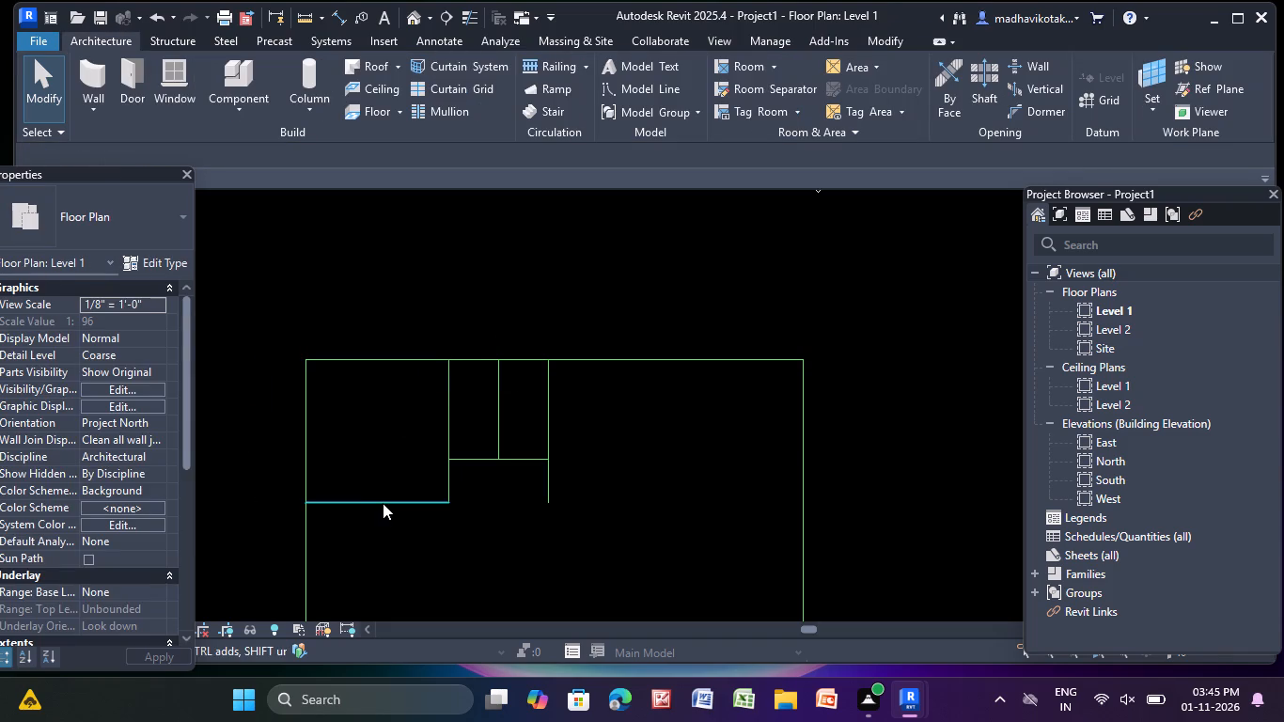
{"action": "left_click", "coordinate": [383, 503]}
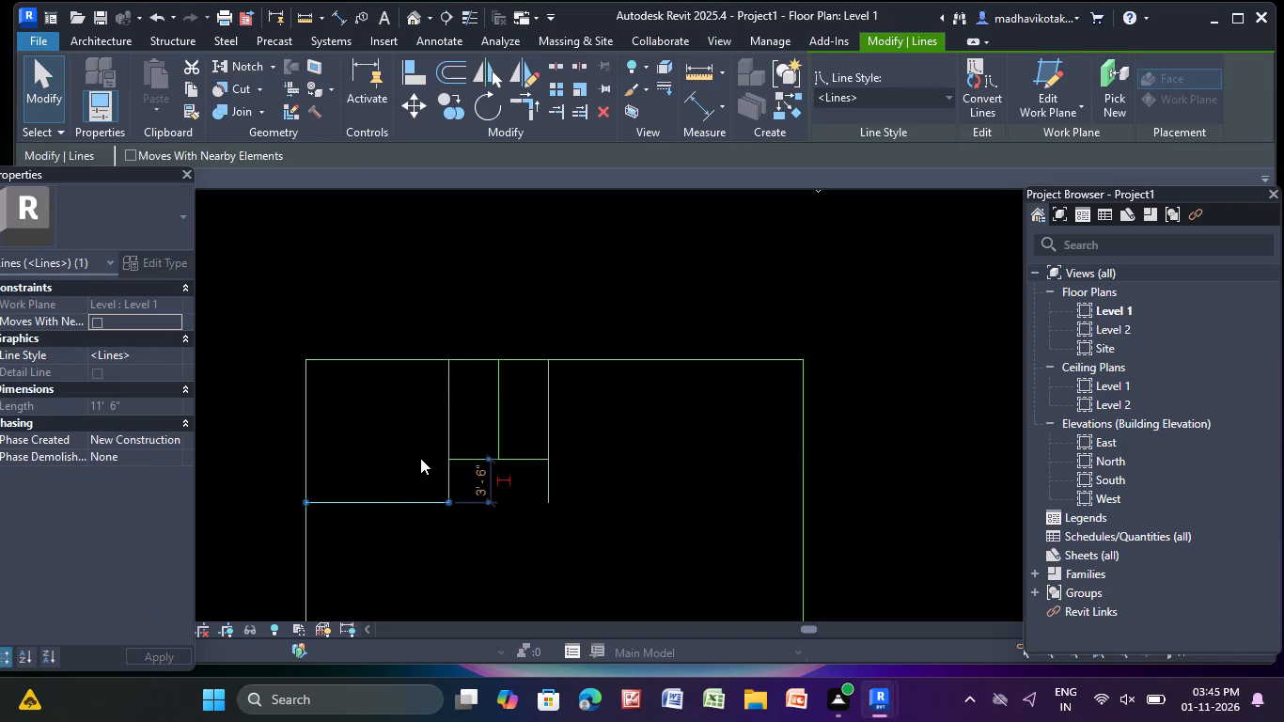
{"action": "key", "text": "Escape"}
{"action": "left_click", "coordinate": [452, 426]}
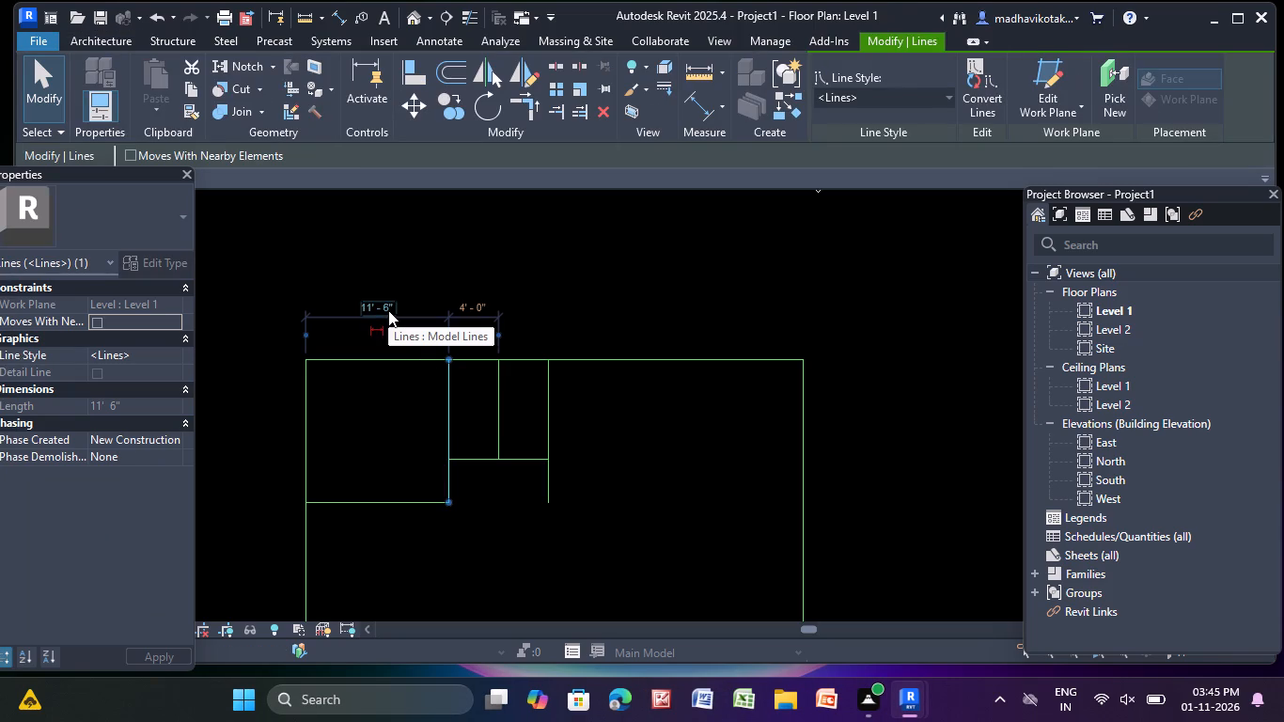
{"action": "key", "text": "Escape"}
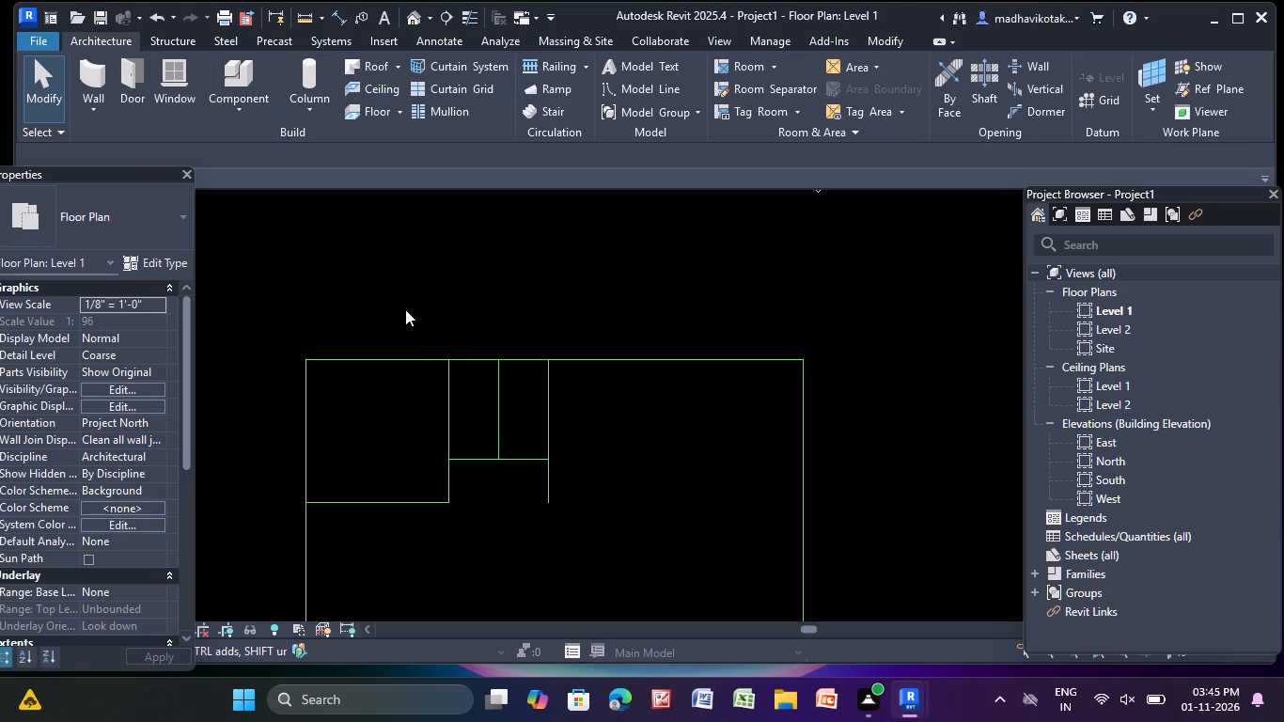
Delete the 40' model line along the outline's top edge.
{"action": "left_click", "coordinate": [616, 366]}
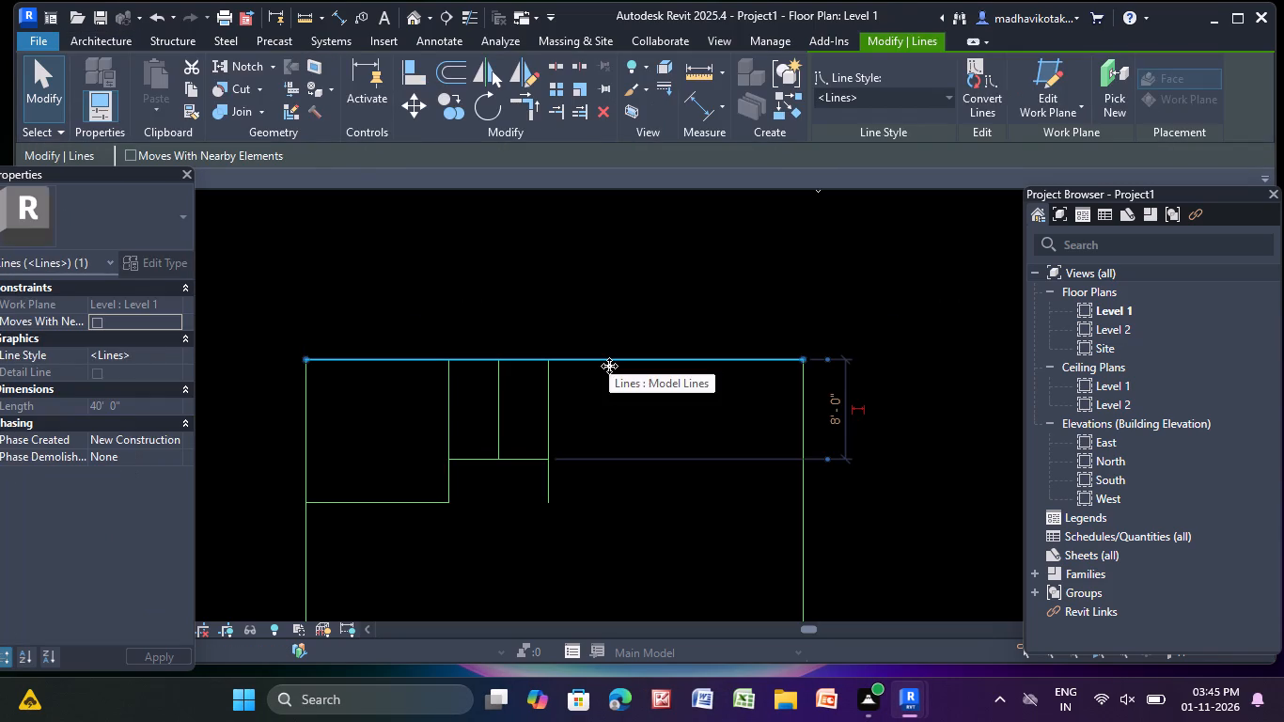
{"action": "key", "text": "Delete"}
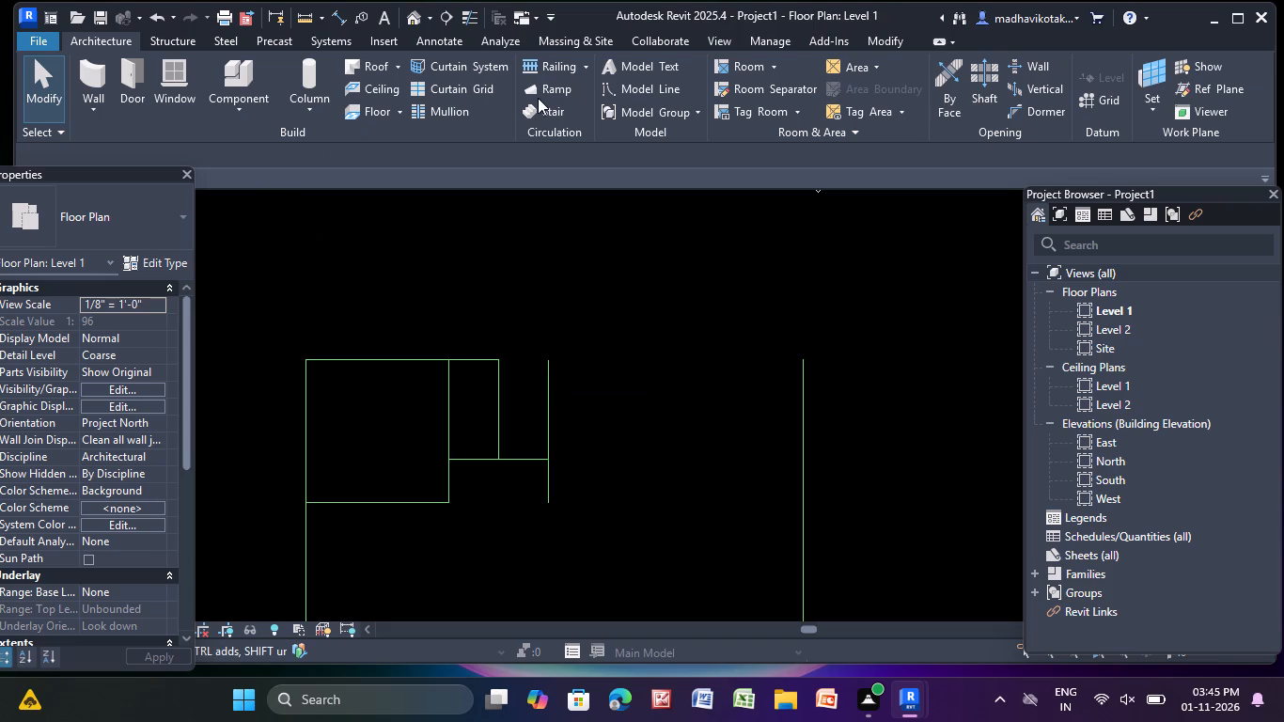
Draw an 11'-6" horizontal model line toward the outline's right side, starting from the top end of the second small room's right line.
{"action": "left_click", "coordinate": [619, 90]}
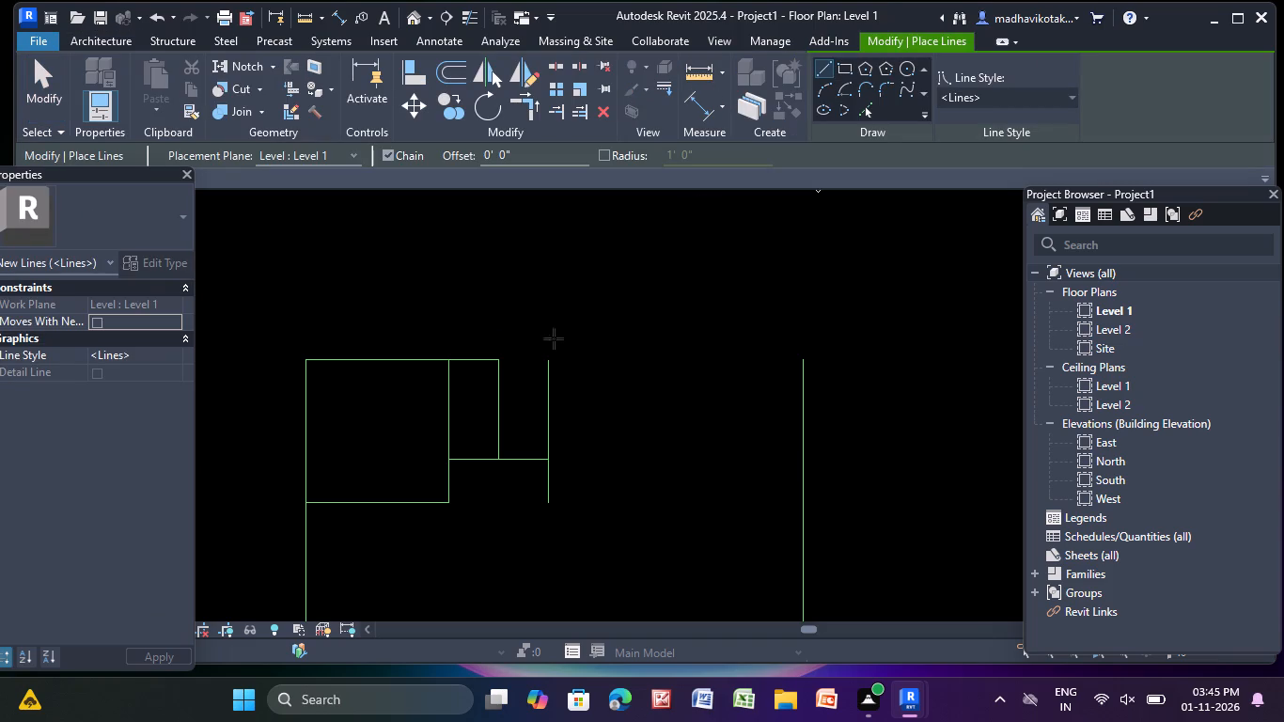
{"action": "left_click", "coordinate": [550, 355]}
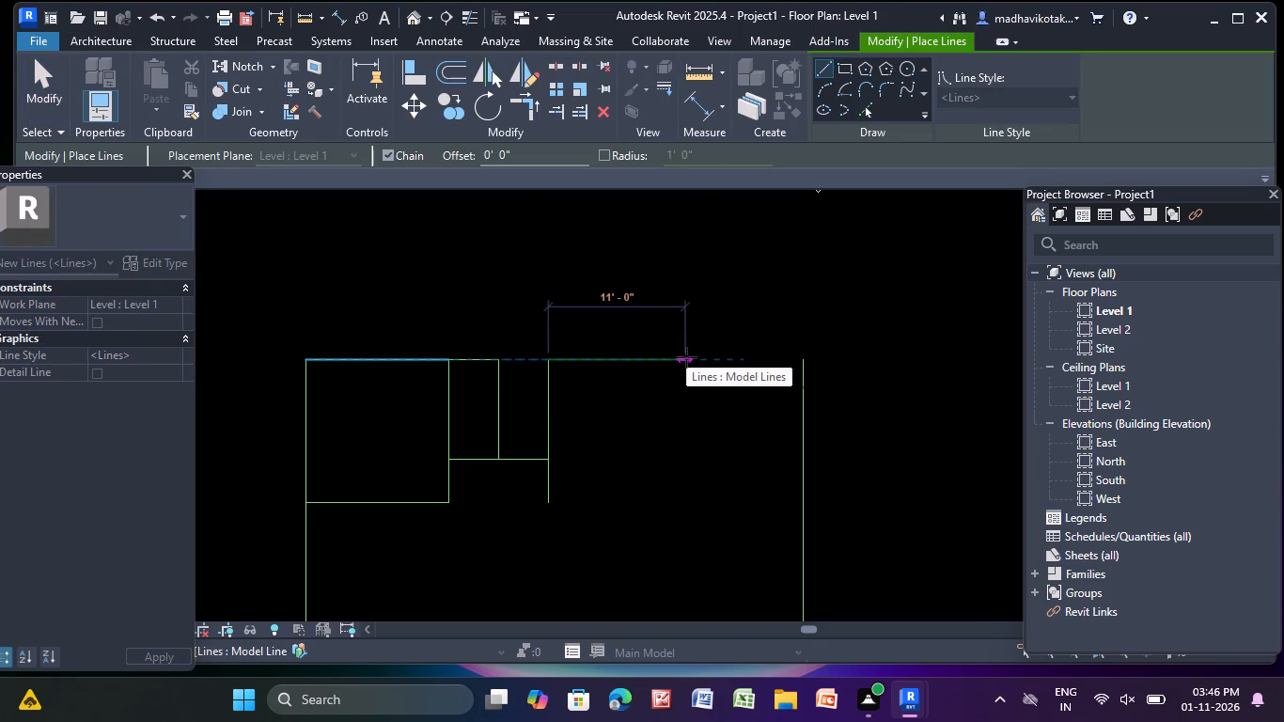
{"action": "type", "text": "11"}
{"action": "key", "text": "apostrophe"}
{"action": "key", "text": "6"}
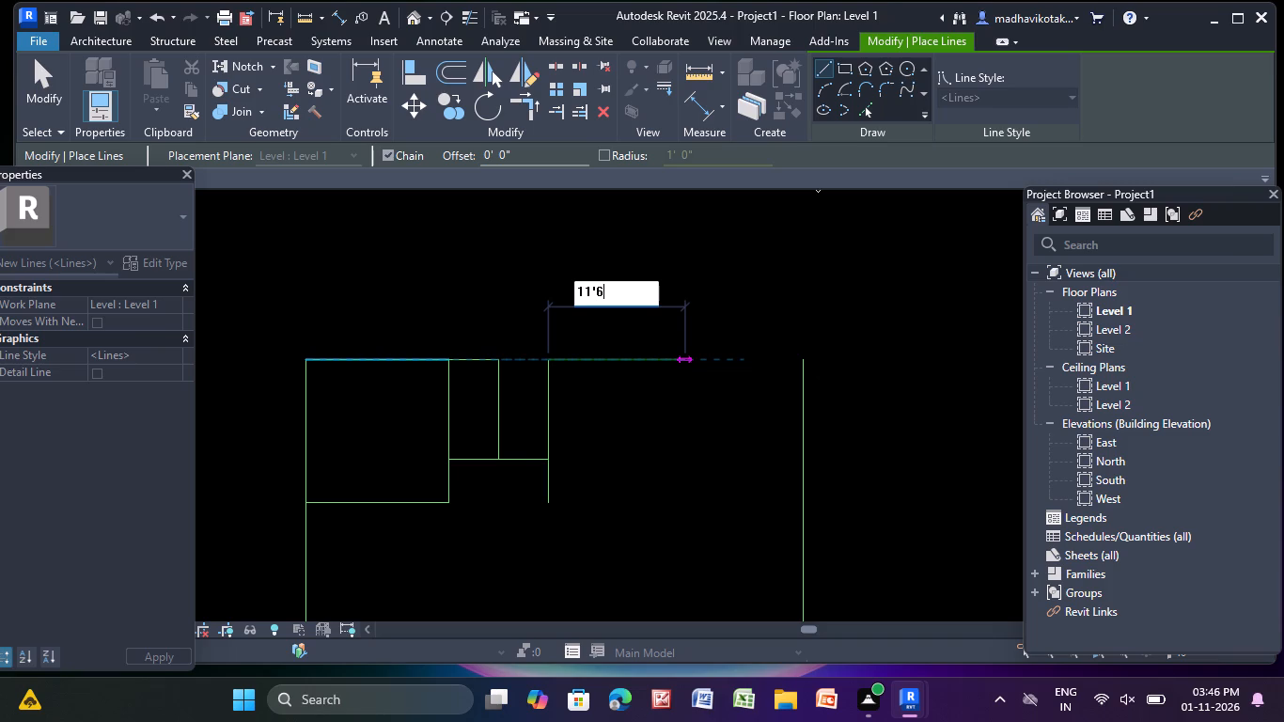
{"action": "key", "text": "shift+quotedbl"}
{"action": "key", "text": "Return"}
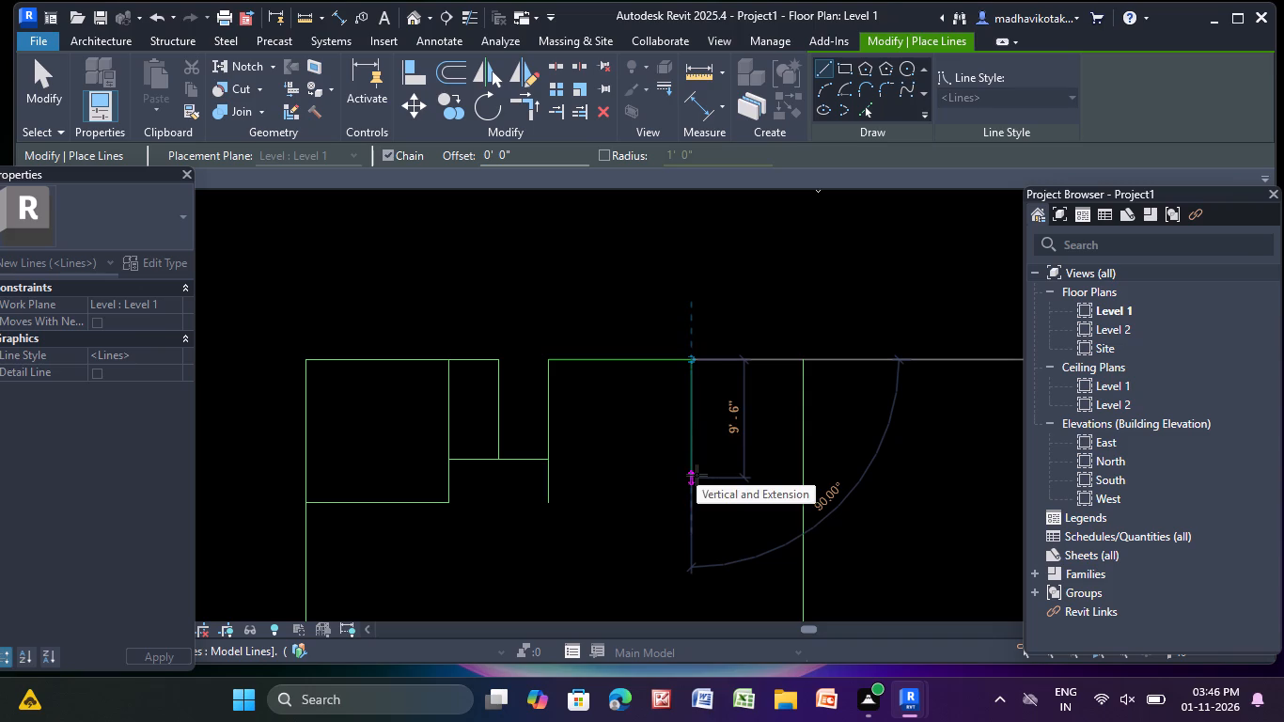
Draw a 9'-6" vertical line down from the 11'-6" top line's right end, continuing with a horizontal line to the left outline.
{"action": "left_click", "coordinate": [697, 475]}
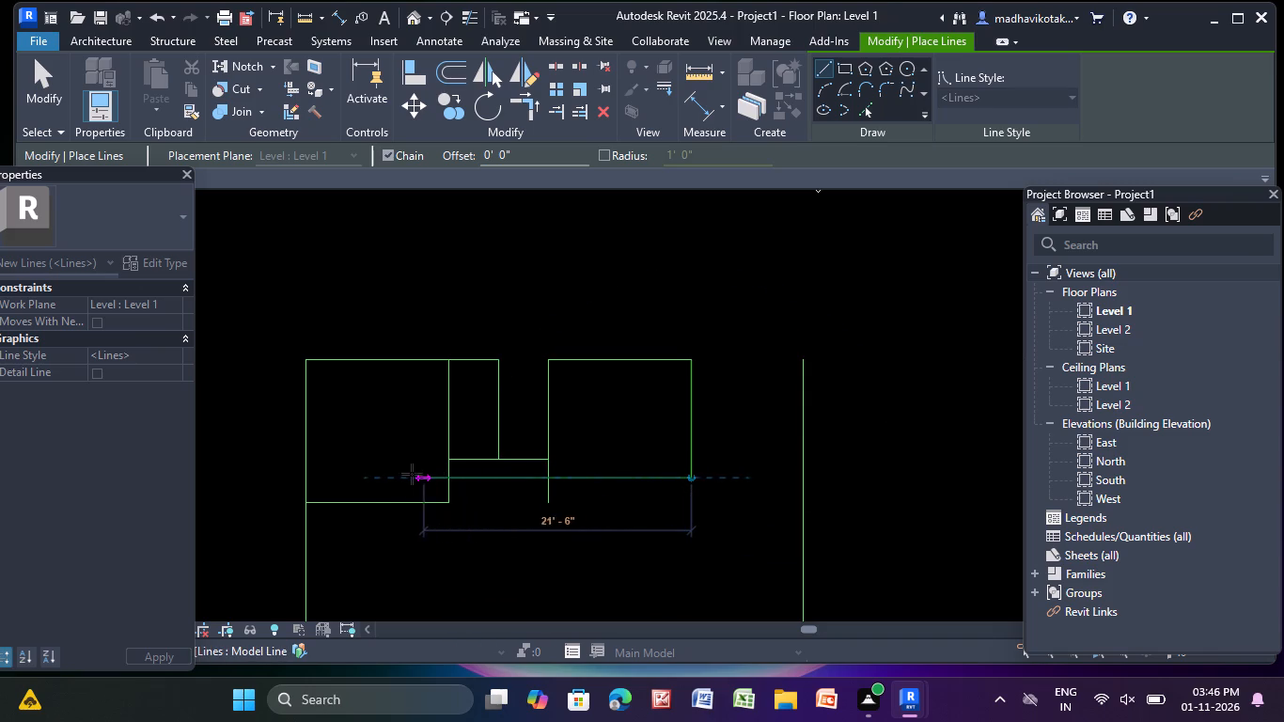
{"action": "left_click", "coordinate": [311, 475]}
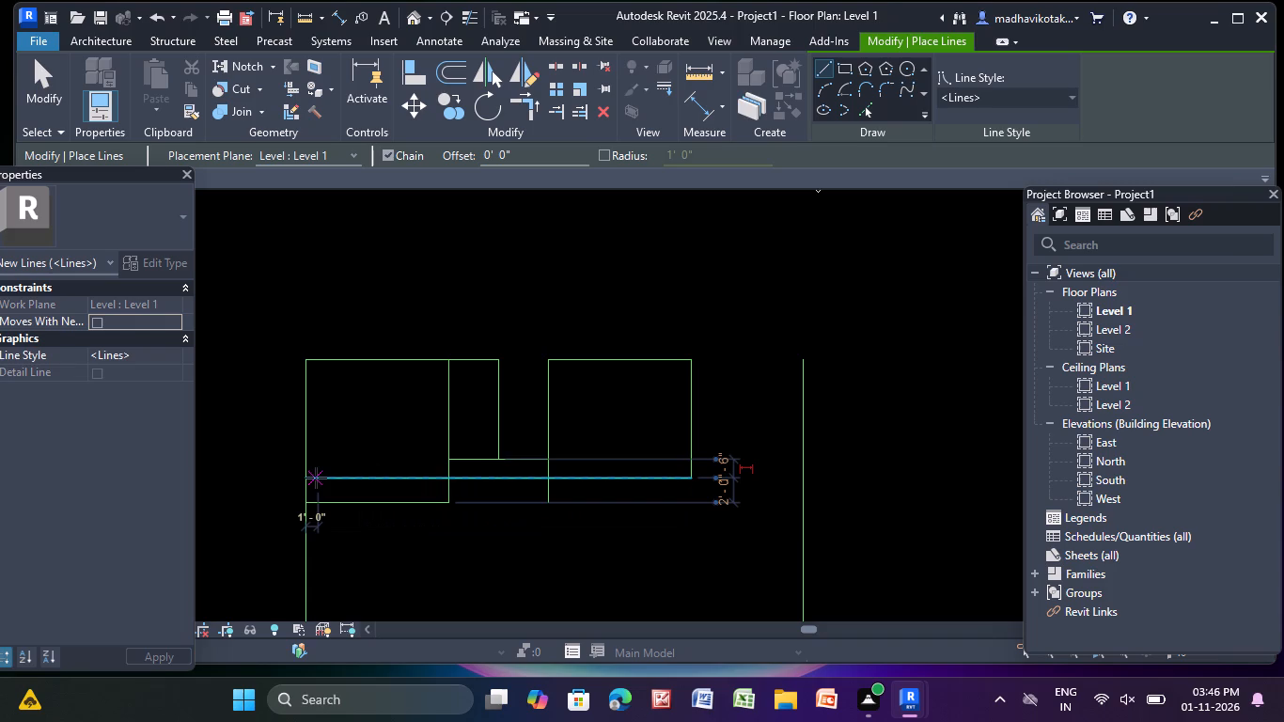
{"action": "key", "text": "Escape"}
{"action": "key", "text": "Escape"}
Delete the 11'-6" bottom line of the top-left room.
{"action": "left_click", "coordinate": [338, 505]}
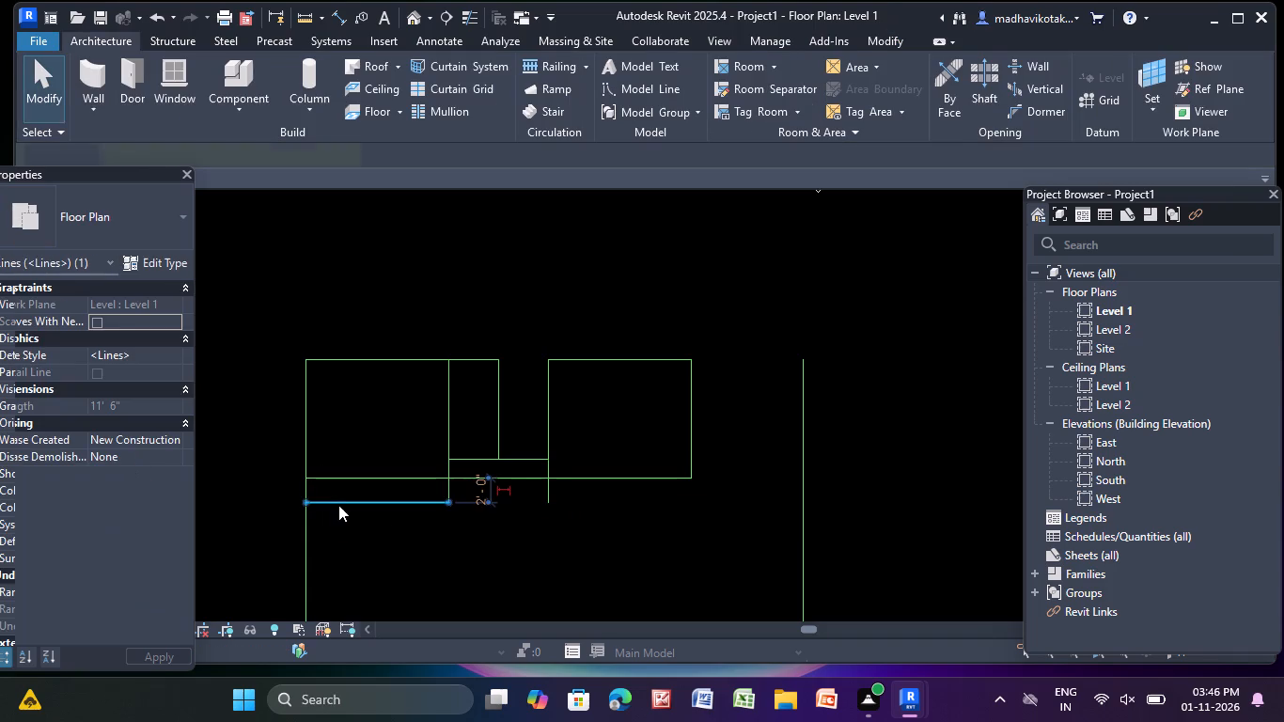
{"action": "key", "text": "Delete"}
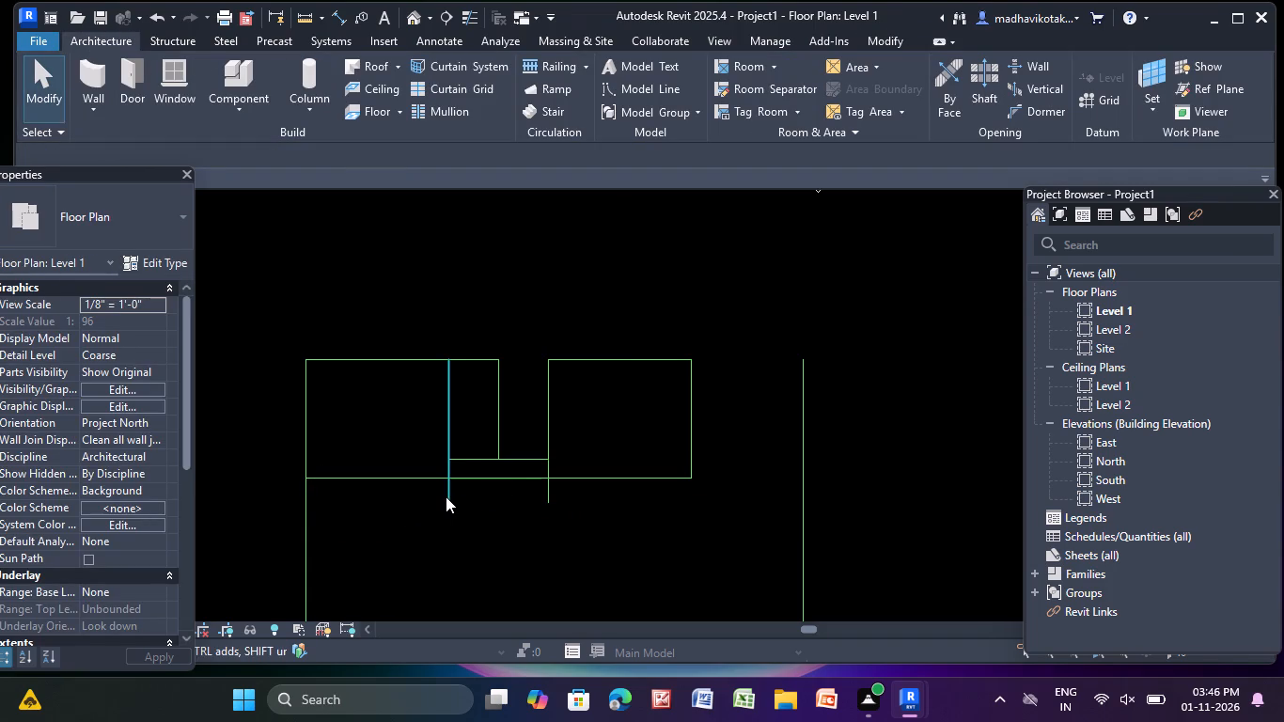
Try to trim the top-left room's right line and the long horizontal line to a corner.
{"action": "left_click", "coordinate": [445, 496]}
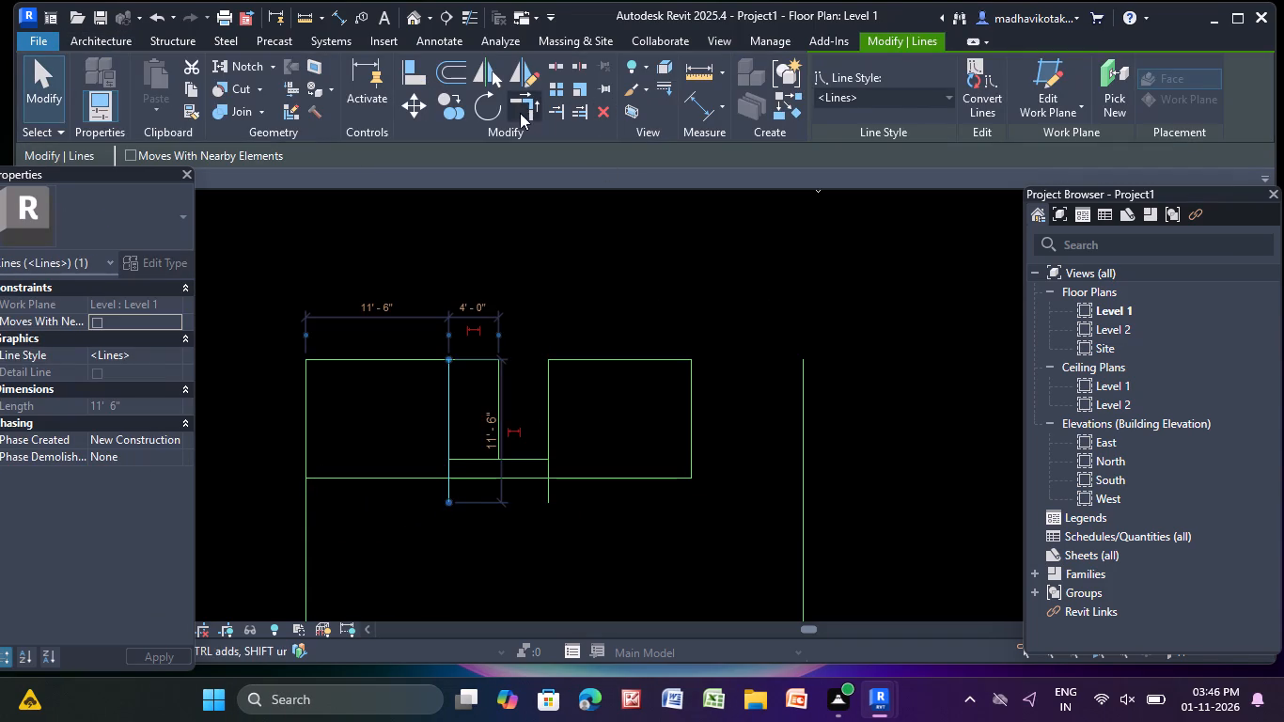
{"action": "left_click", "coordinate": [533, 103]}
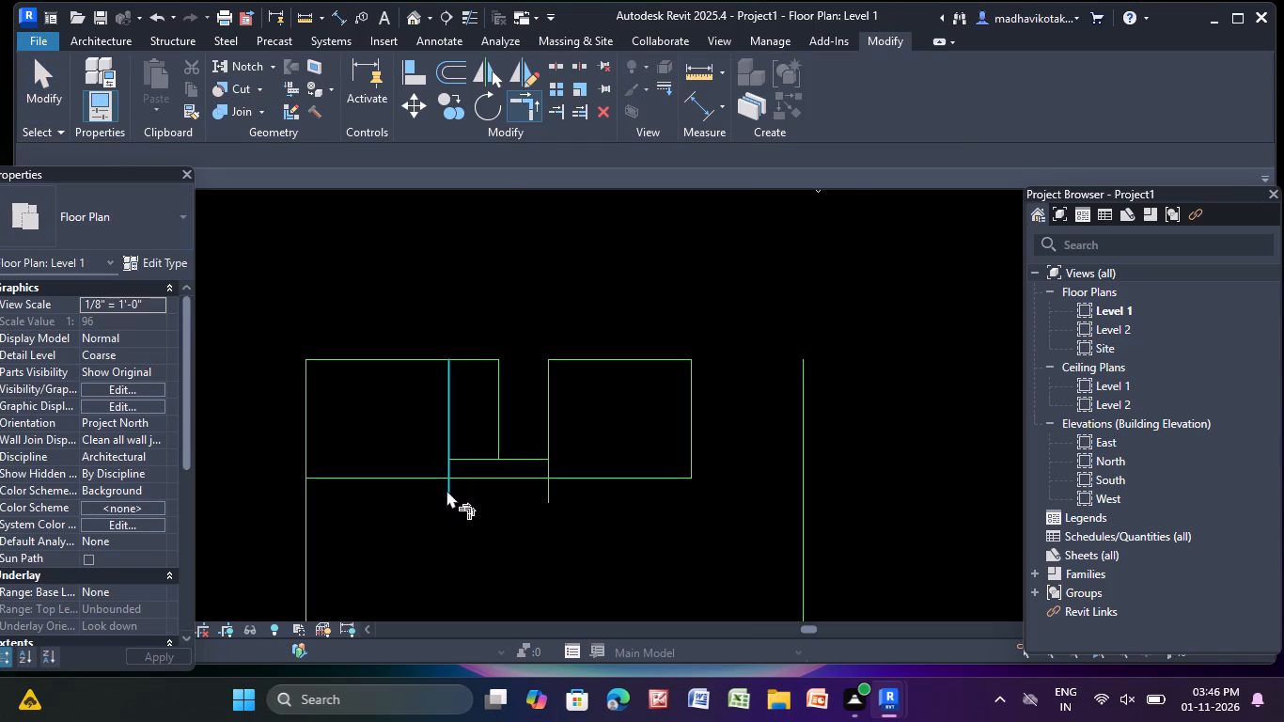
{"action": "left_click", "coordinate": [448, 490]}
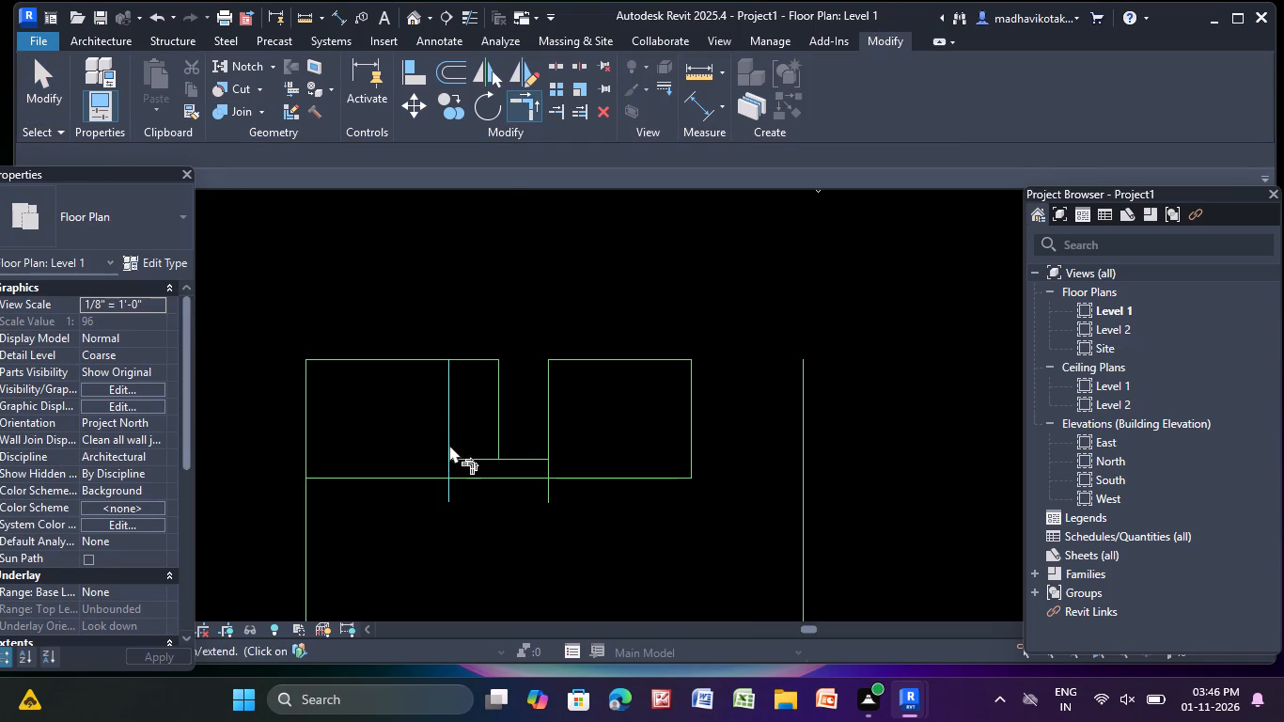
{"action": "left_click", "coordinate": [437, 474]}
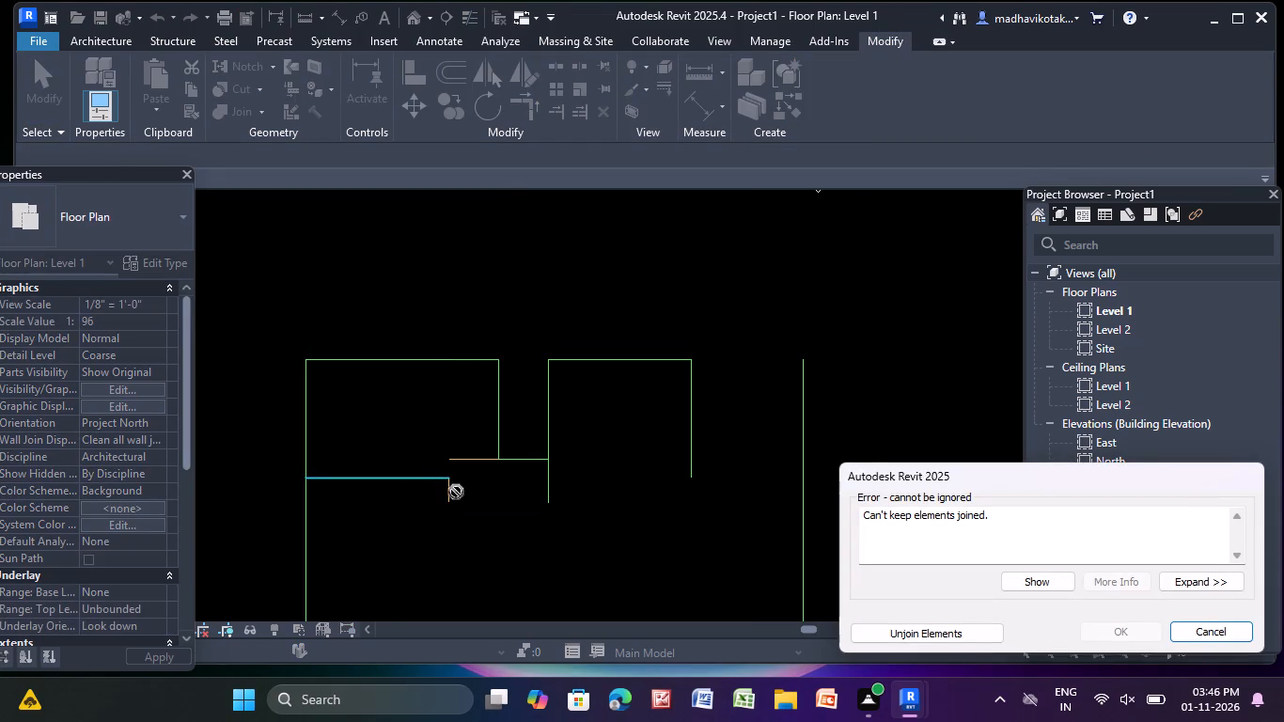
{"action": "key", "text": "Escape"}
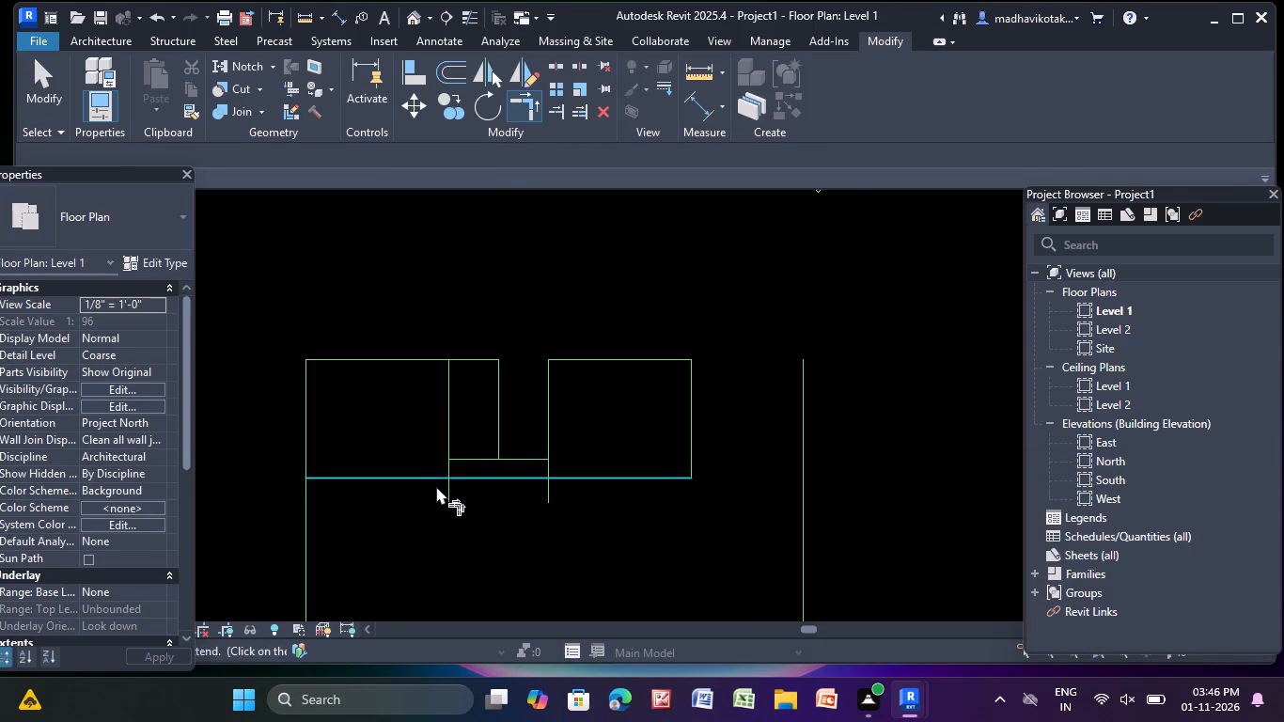
Delete both segments of the second small room's right line and the top-left room's 11'-6" right line.
{"action": "left_click", "coordinate": [446, 435]}
{"action": "key", "text": "Delete"}
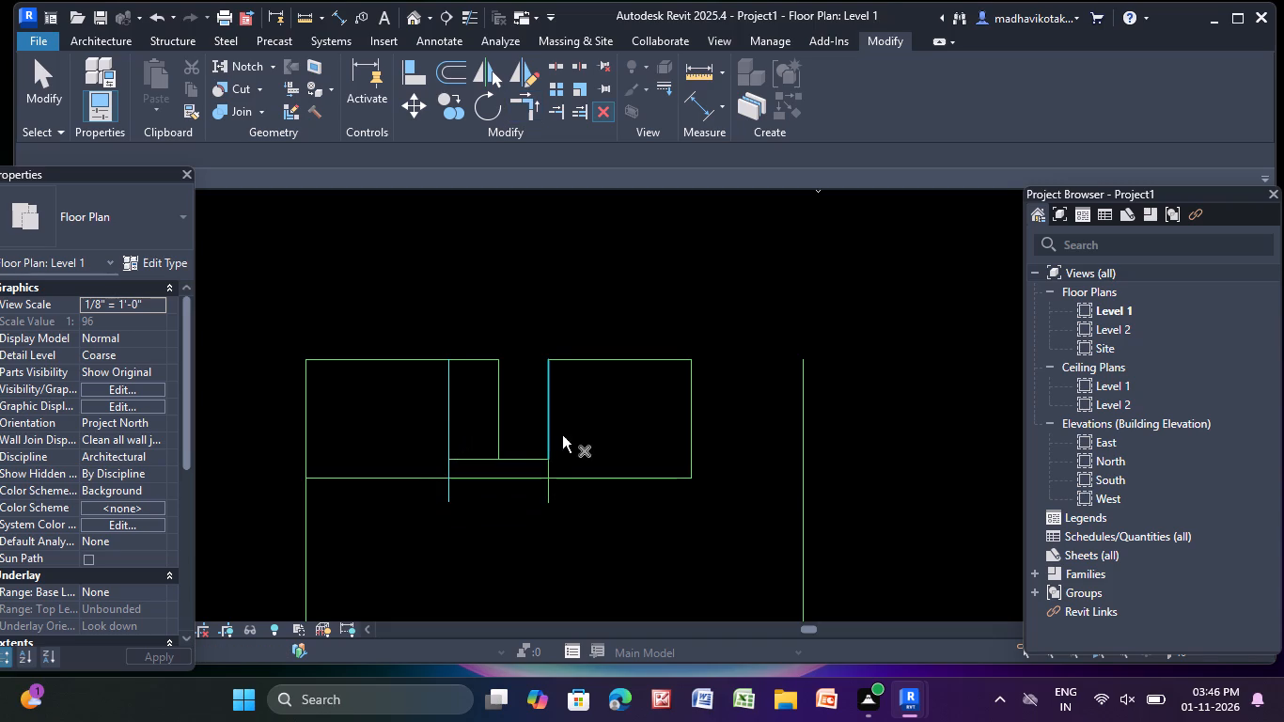
{"action": "left_click", "coordinate": [546, 437]}
{"action": "key", "text": "Delete"}
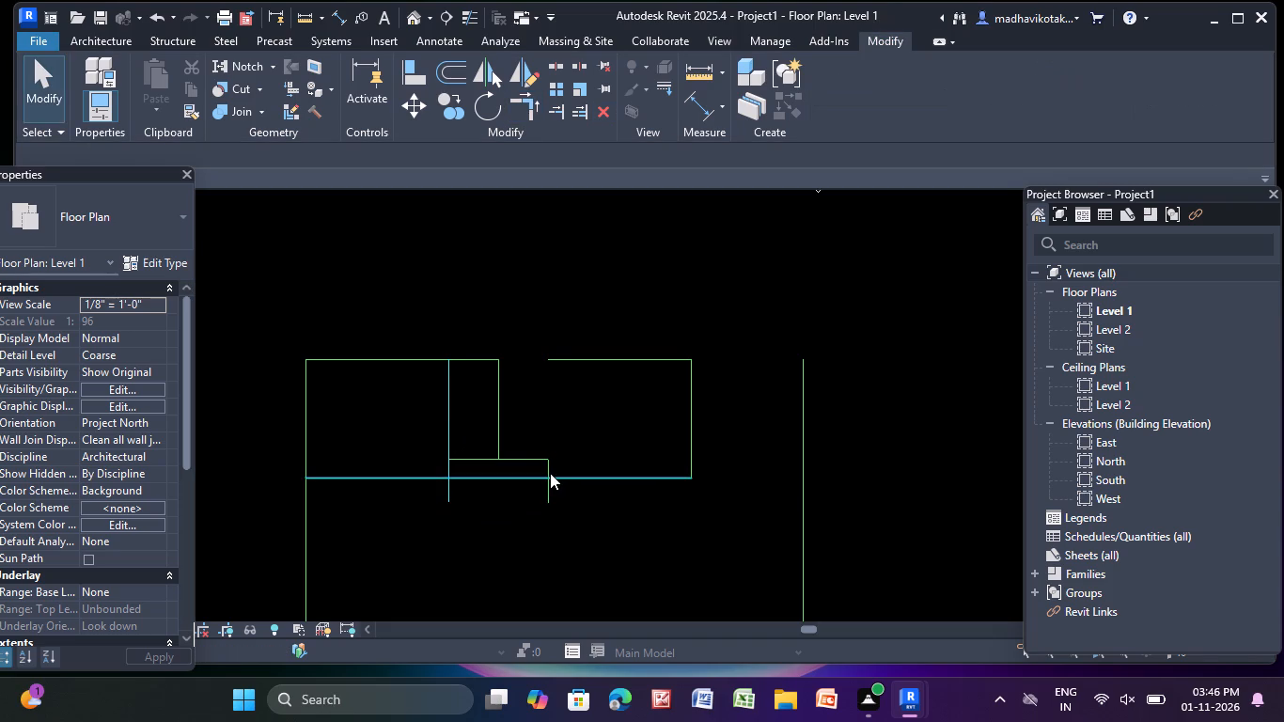
{"action": "left_click", "coordinate": [550, 473]}
{"action": "key", "text": "Delete"}
{"action": "left_click", "coordinate": [451, 431]}
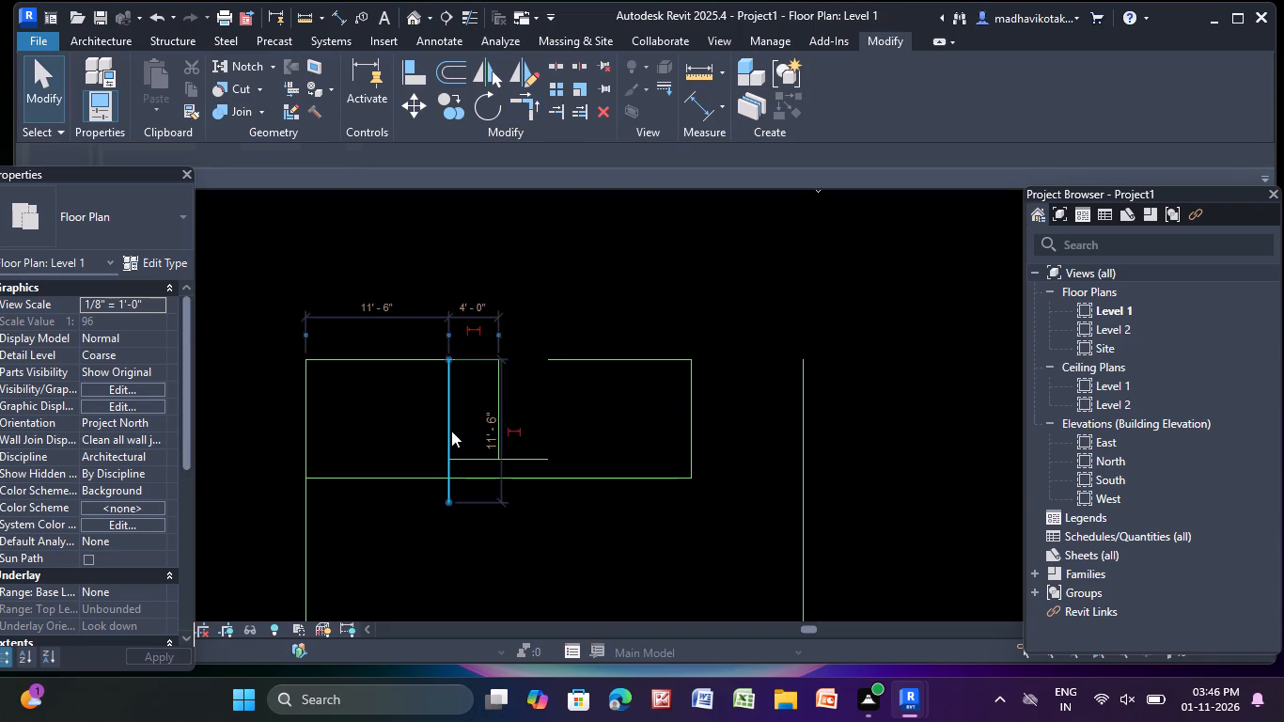
{"action": "key", "text": "Delete"}
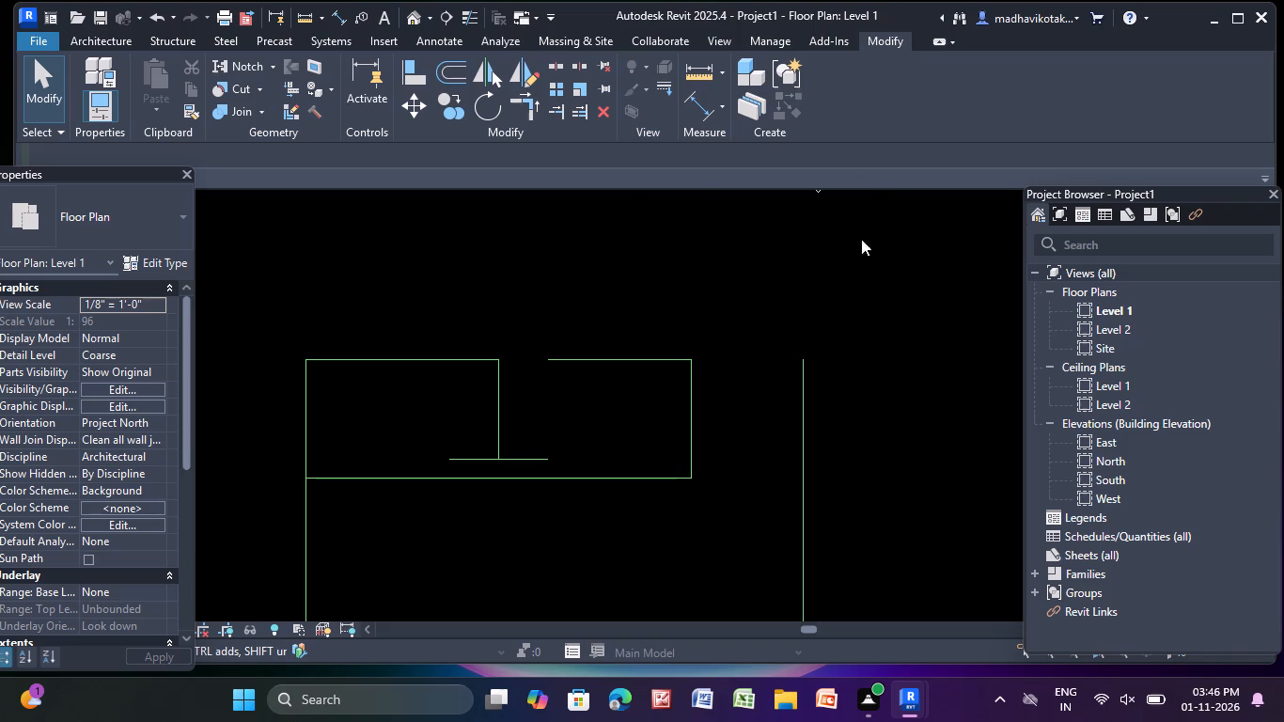
Delete the outline's 62' right line and the long horizontal line running to the left outline.
{"action": "left_click", "coordinate": [810, 426]}
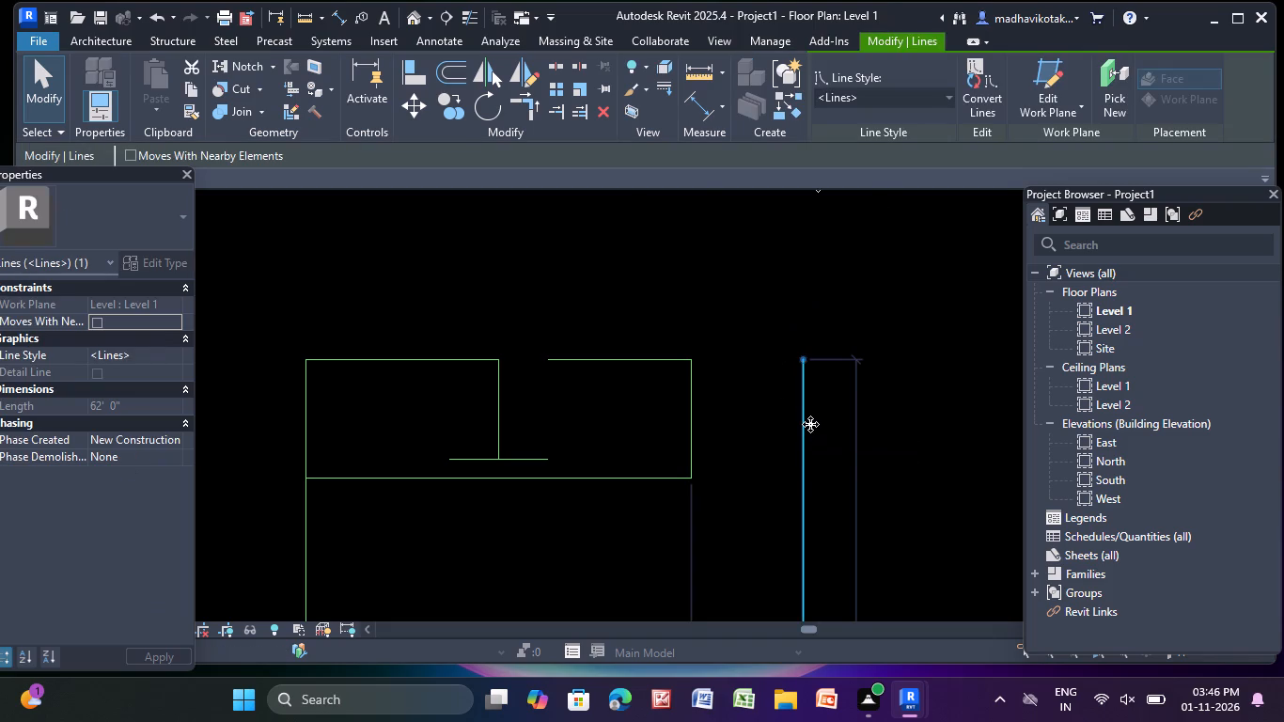
{"action": "key", "text": "Delete"}
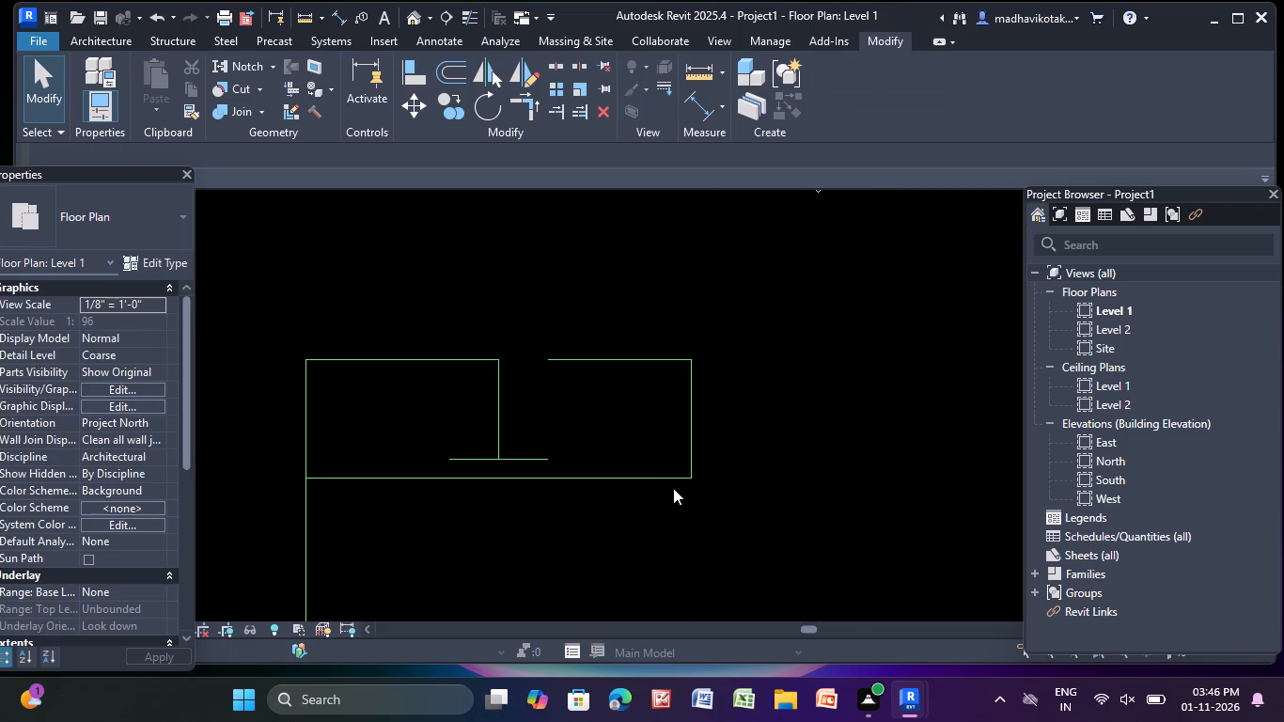
{"action": "left_click", "coordinate": [674, 479]}
{"action": "key", "text": "Delete"}
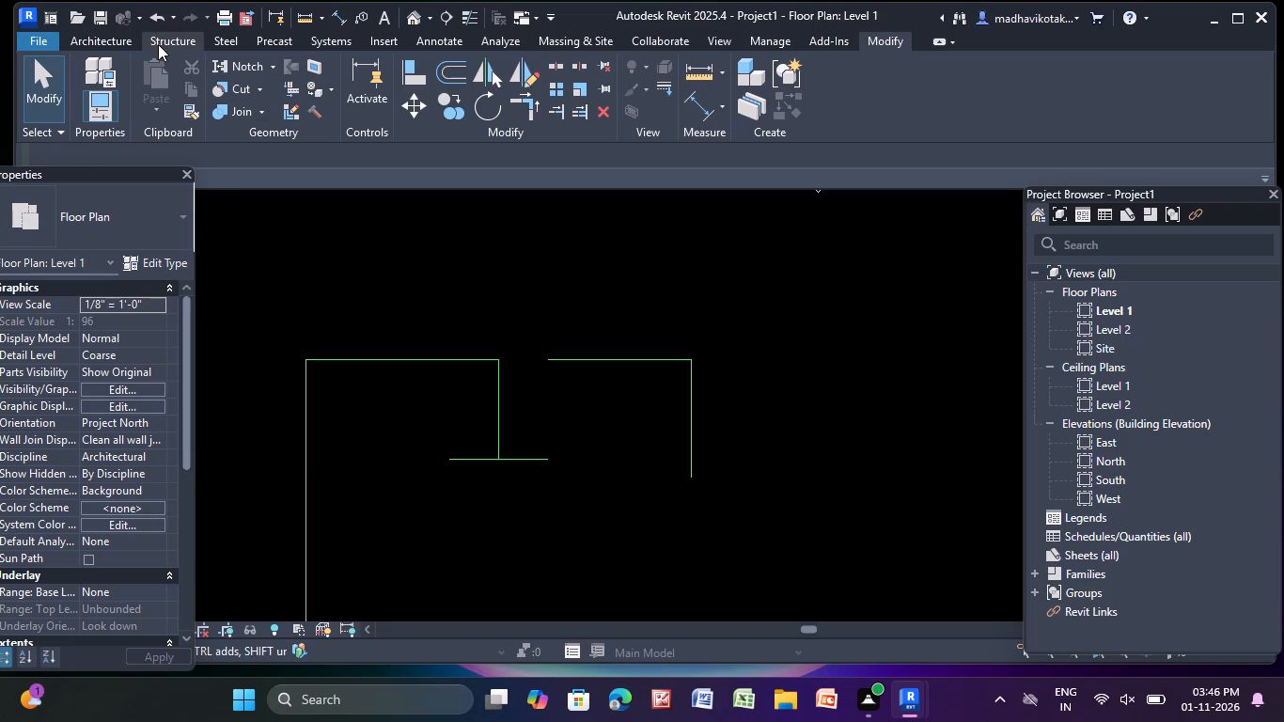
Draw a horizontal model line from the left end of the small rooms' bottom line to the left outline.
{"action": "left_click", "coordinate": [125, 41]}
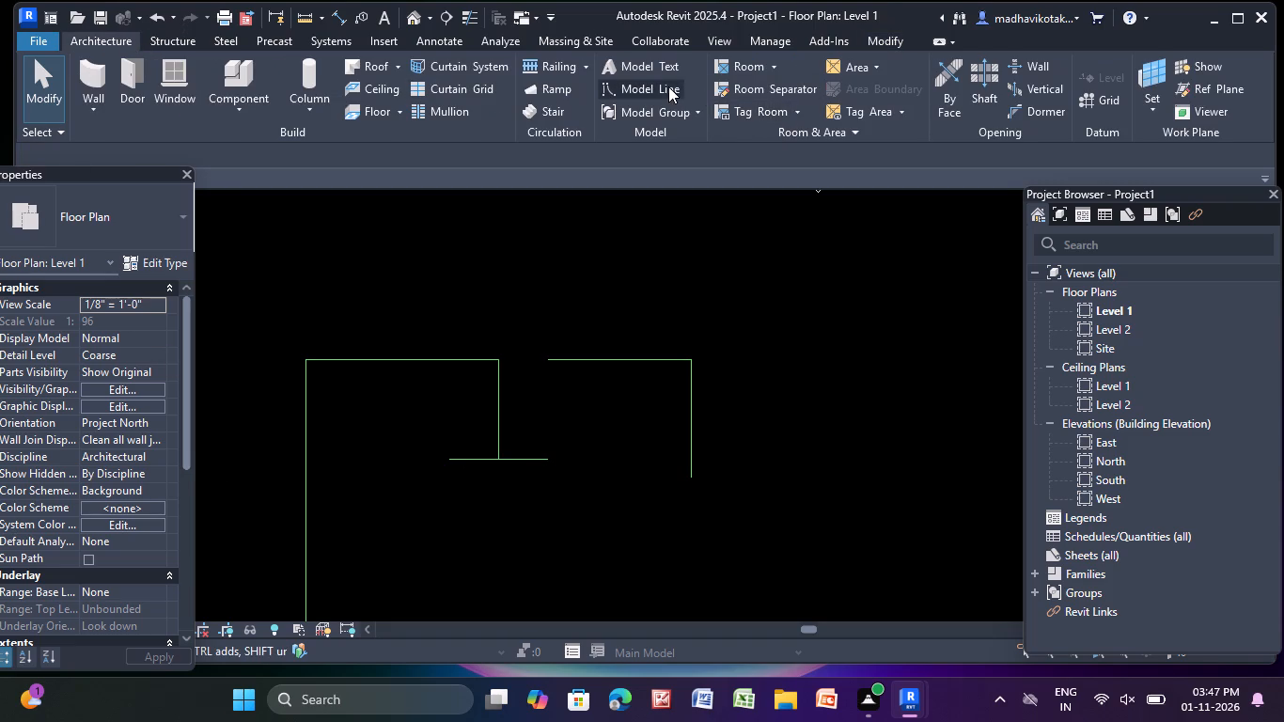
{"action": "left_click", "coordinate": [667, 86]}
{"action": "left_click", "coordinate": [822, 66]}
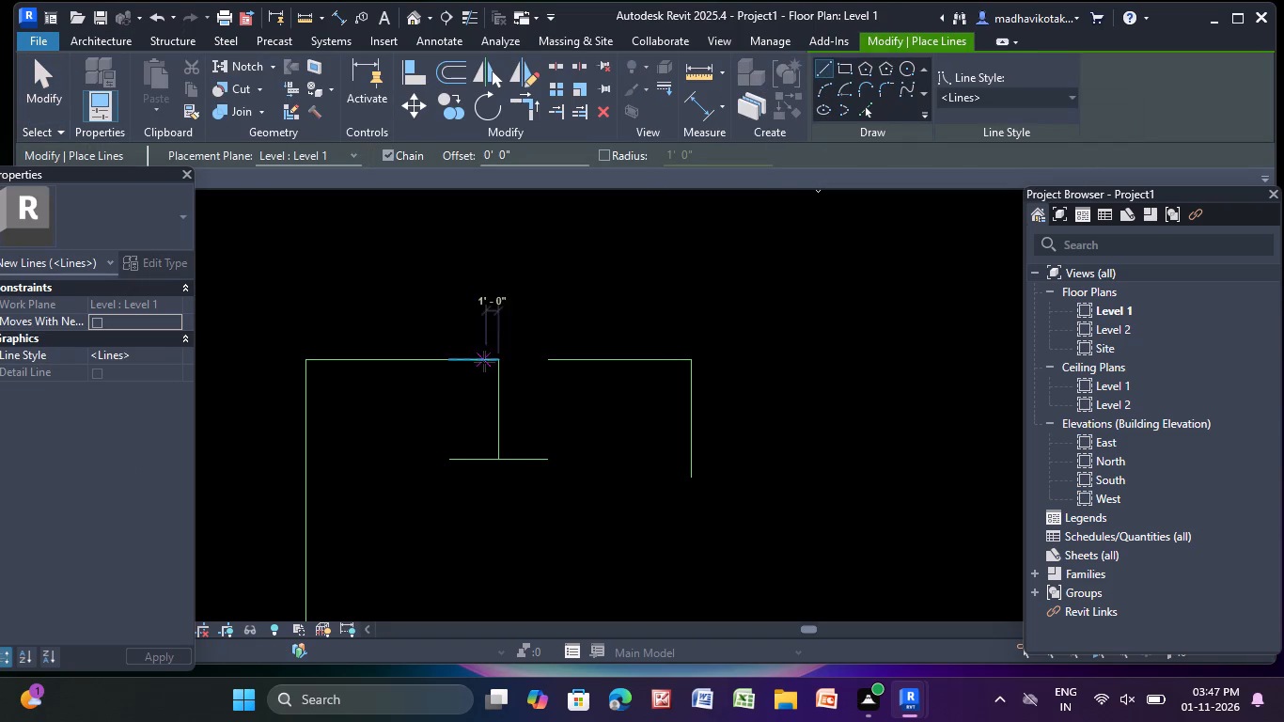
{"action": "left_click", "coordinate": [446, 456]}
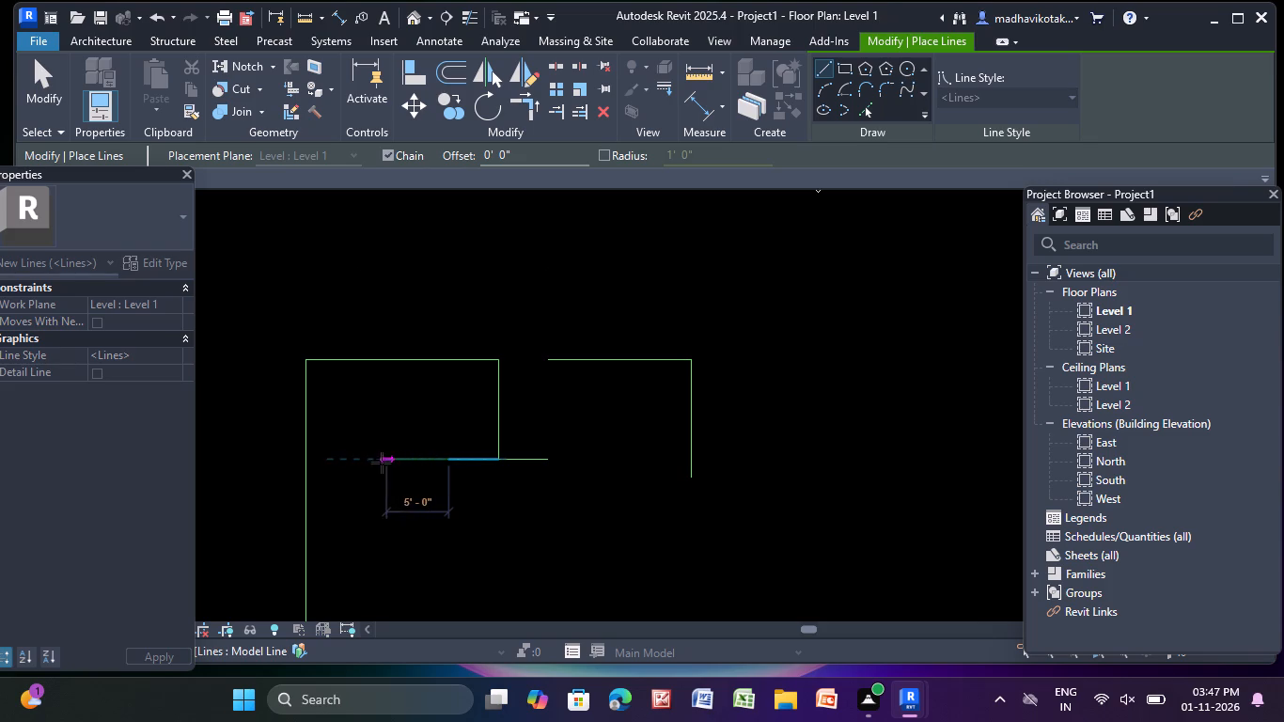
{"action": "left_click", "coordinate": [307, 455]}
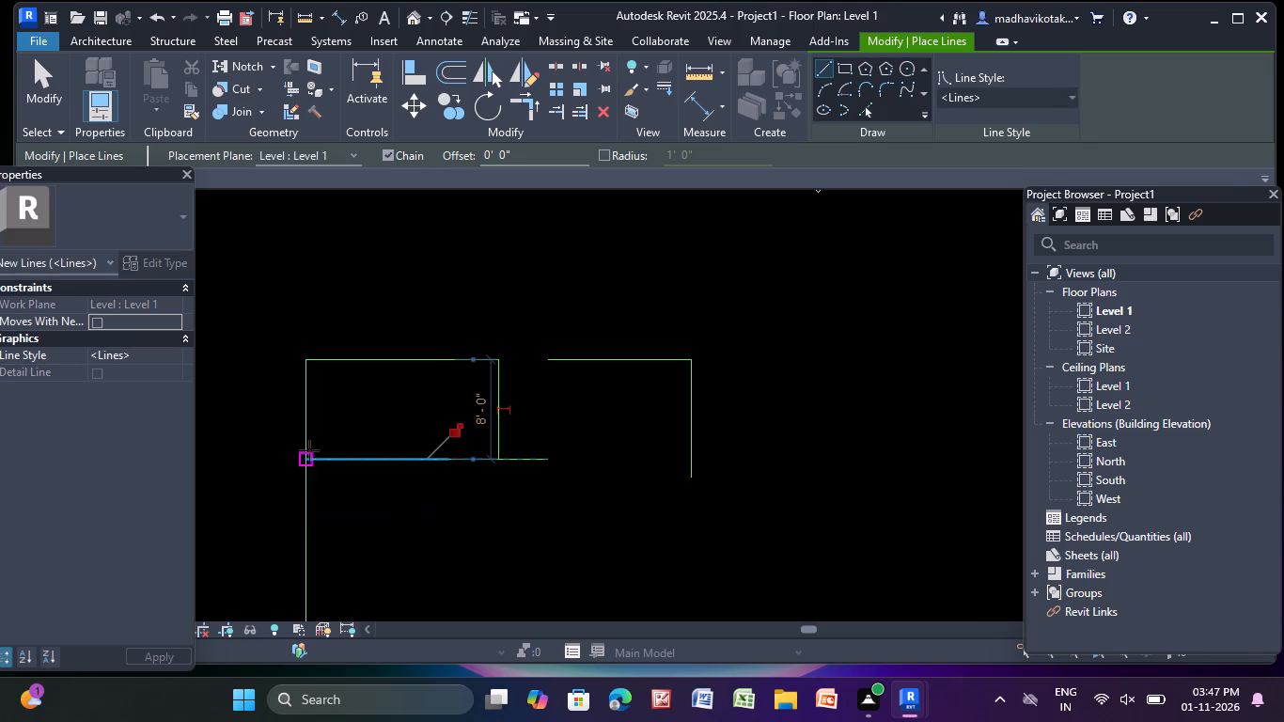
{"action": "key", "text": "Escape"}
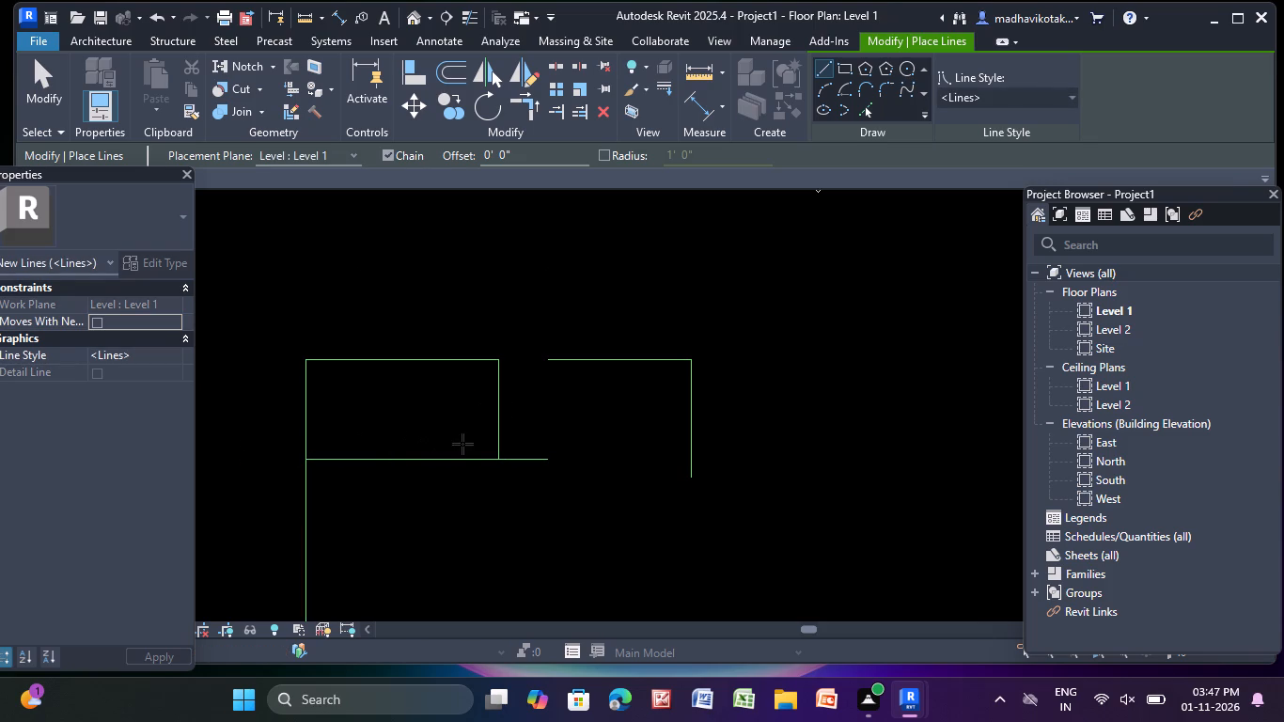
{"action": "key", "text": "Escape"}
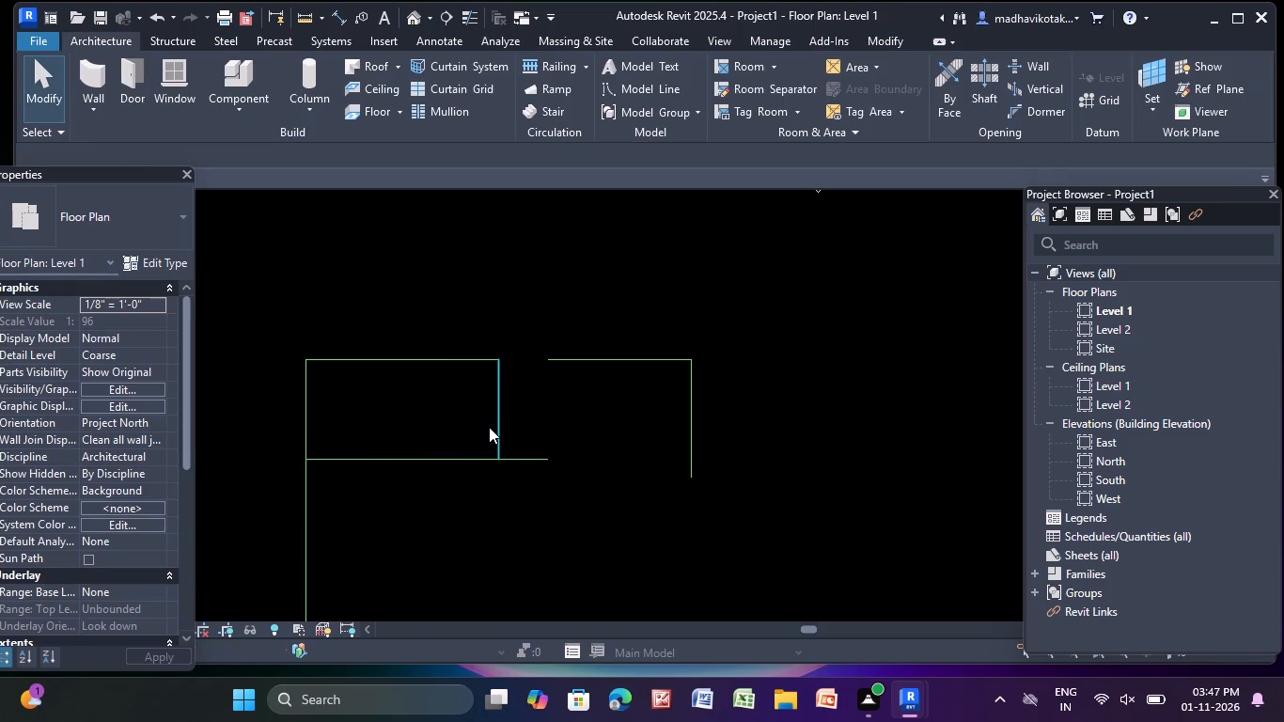
Delete the vertical line between the two small rooms and the separate horizontal and vertical lines of the right-hand room.
{"action": "left_click", "coordinate": [492, 421]}
{"action": "key", "text": "Delete"}
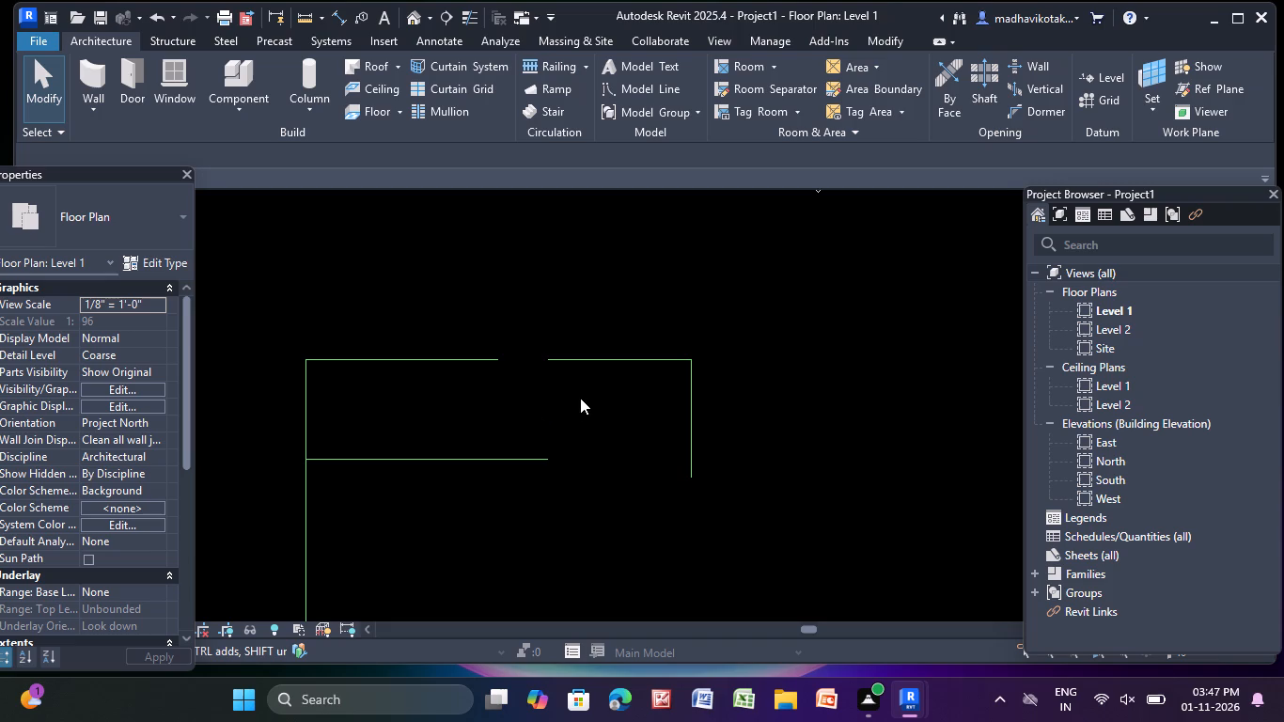
{"action": "left_click", "coordinate": [607, 358]}
{"action": "key", "text": "Delete"}
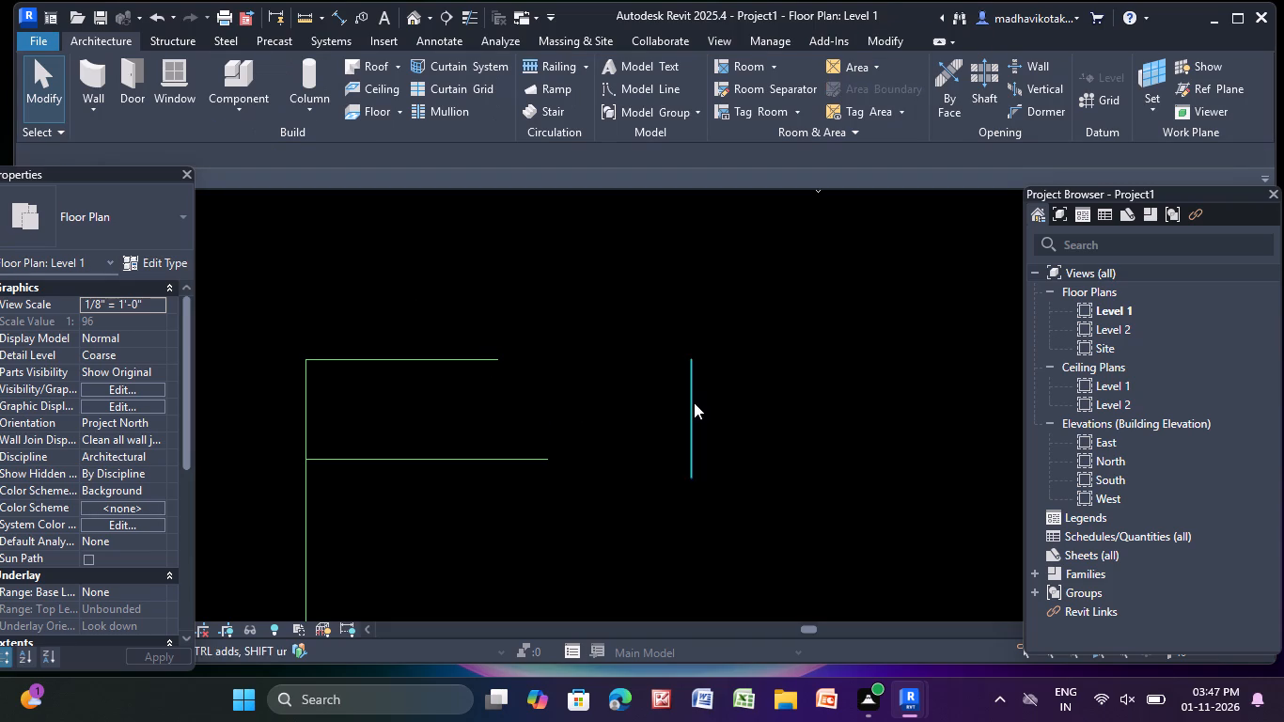
{"action": "left_click", "coordinate": [694, 402]}
{"action": "key", "text": "Delete"}
Delete all remaining horizontal segments 8' below the top edge and along the top edge, keeping the left outline line.
{"action": "left_click", "coordinate": [490, 453]}
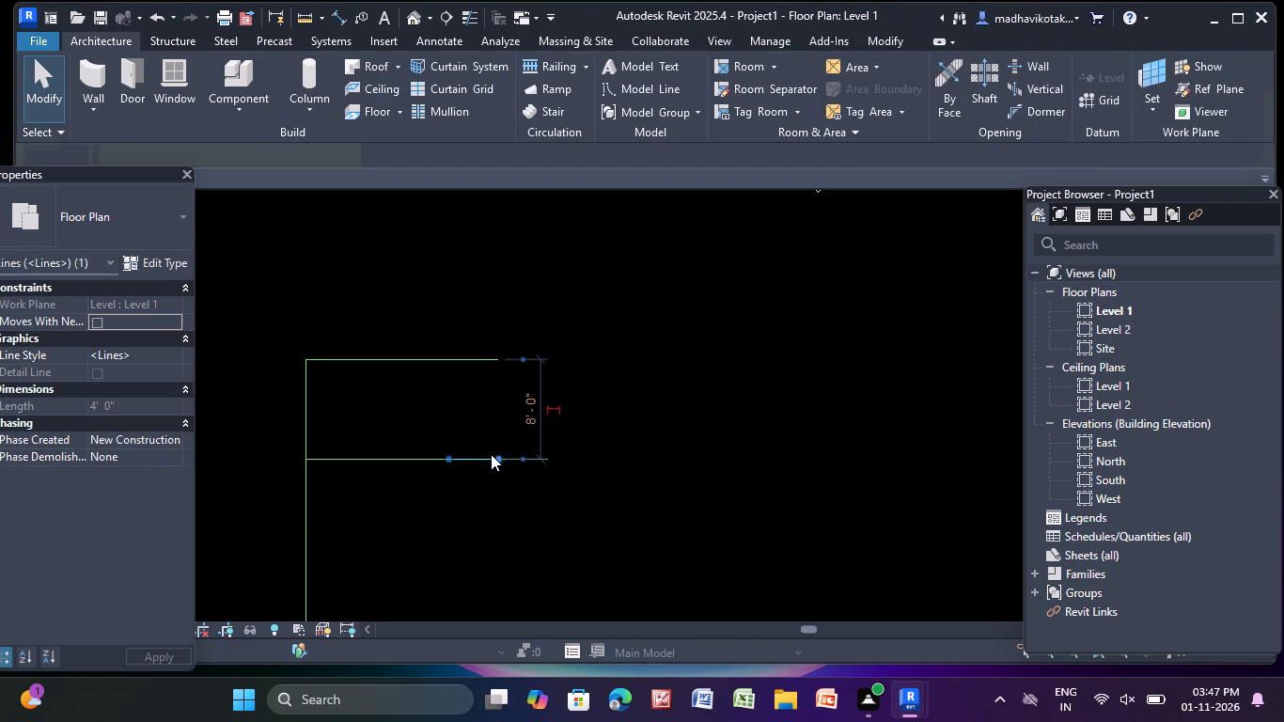
{"action": "key", "text": "Delete"}
{"action": "left_click", "coordinate": [517, 455]}
{"action": "key", "text": "Delete"}
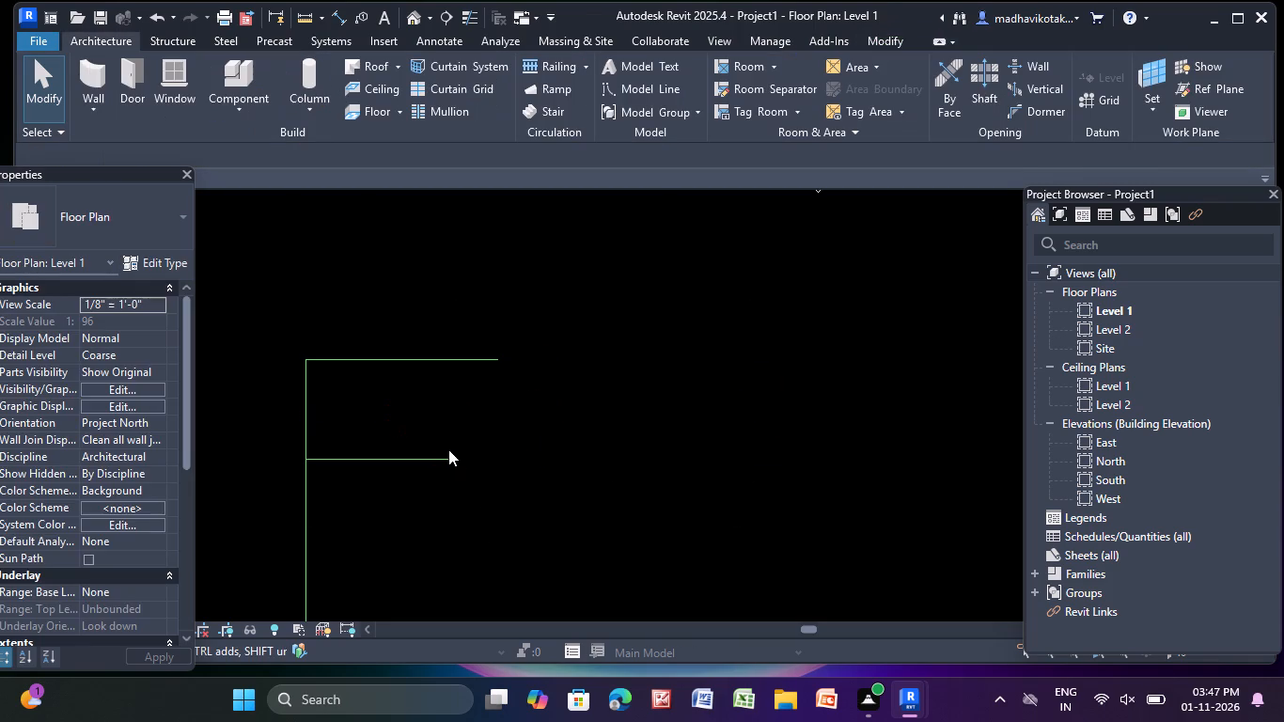
{"action": "left_click", "coordinate": [440, 456]}
{"action": "key", "text": "Delete"}
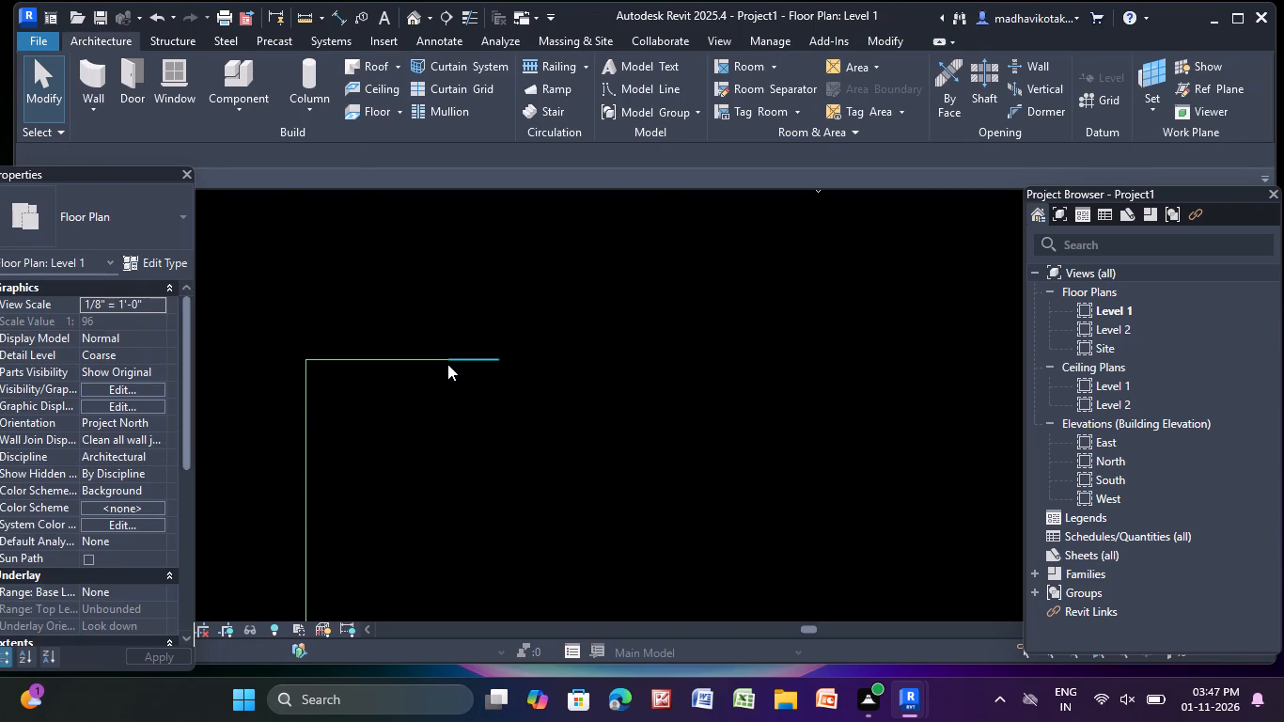
{"action": "left_click", "coordinate": [448, 363]}
{"action": "key", "text": "Delete"}
{"action": "left_click", "coordinate": [429, 358]}
{"action": "key", "text": "Delete"}
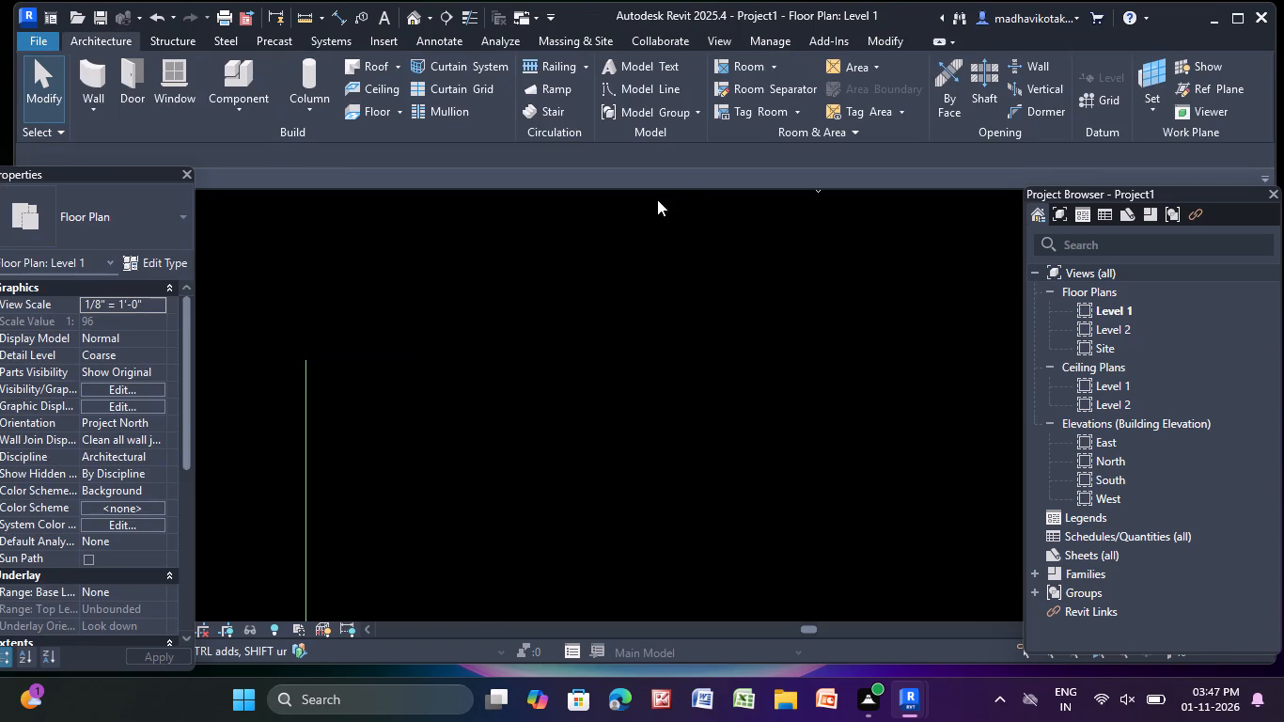
Draw an 11'-6" horizontal model line to the right from the top end of the left outline line.
{"action": "left_click", "coordinate": [654, 97]}
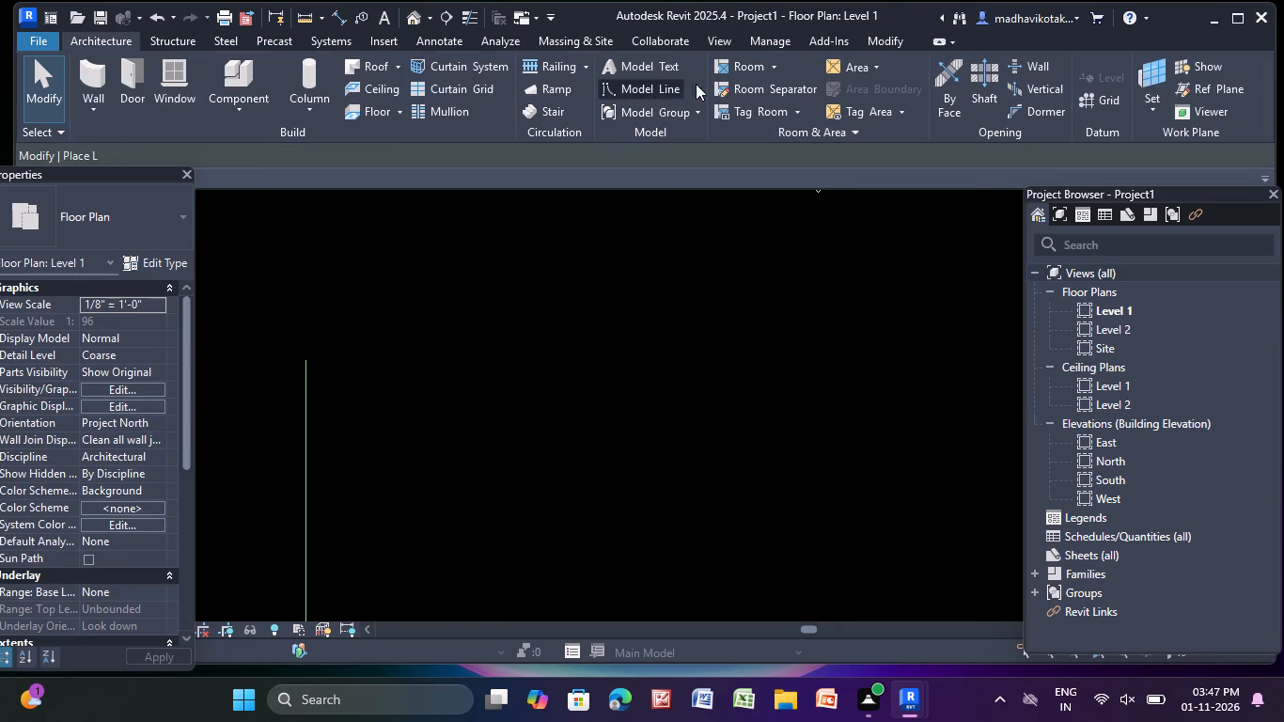
{"action": "left_click", "coordinate": [816, 73]}
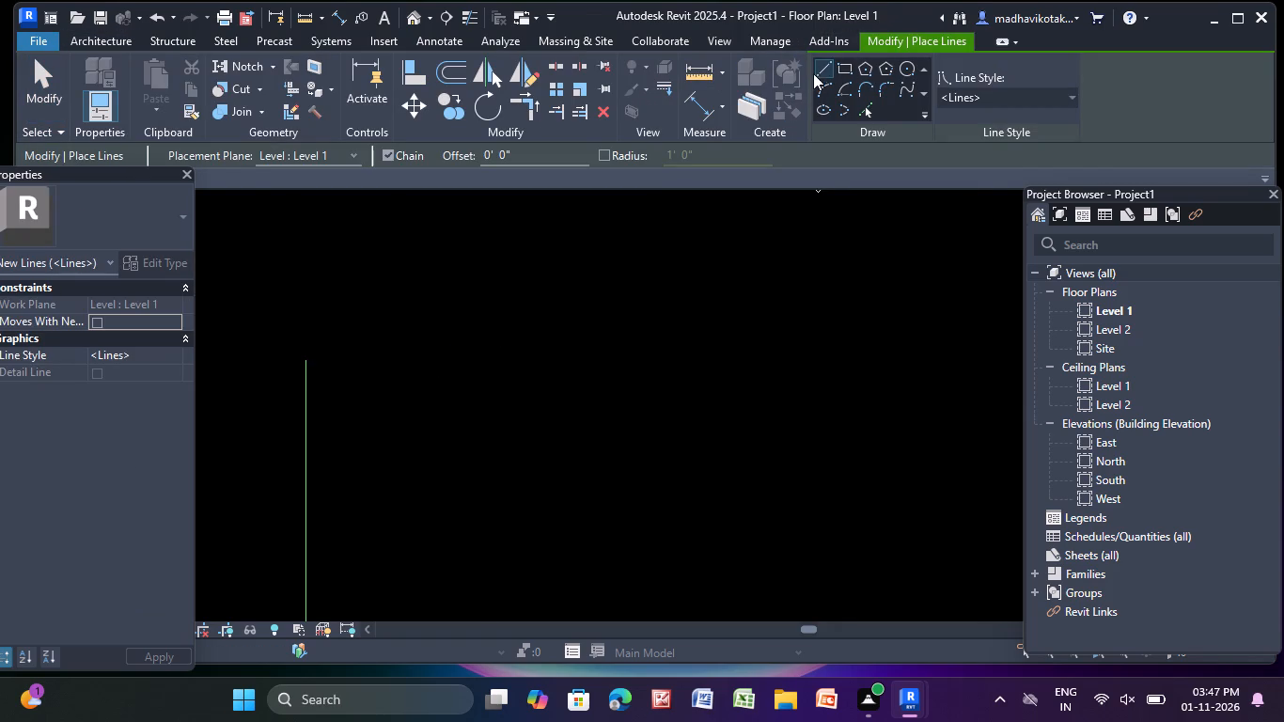
{"action": "left_click", "coordinate": [824, 66]}
{"action": "left_click", "coordinate": [306, 353]}
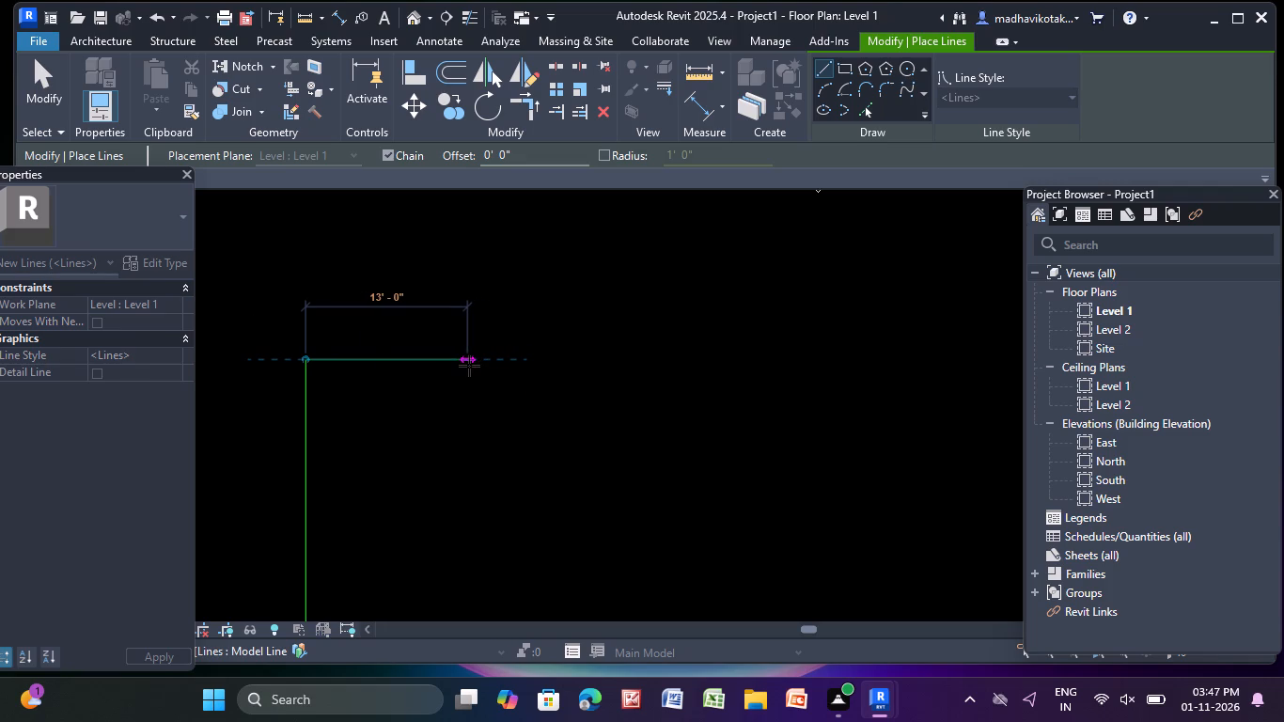
{"action": "type", "text": "11"}
{"action": "type", "text": "'-"}
{"action": "key", "text": "6"}
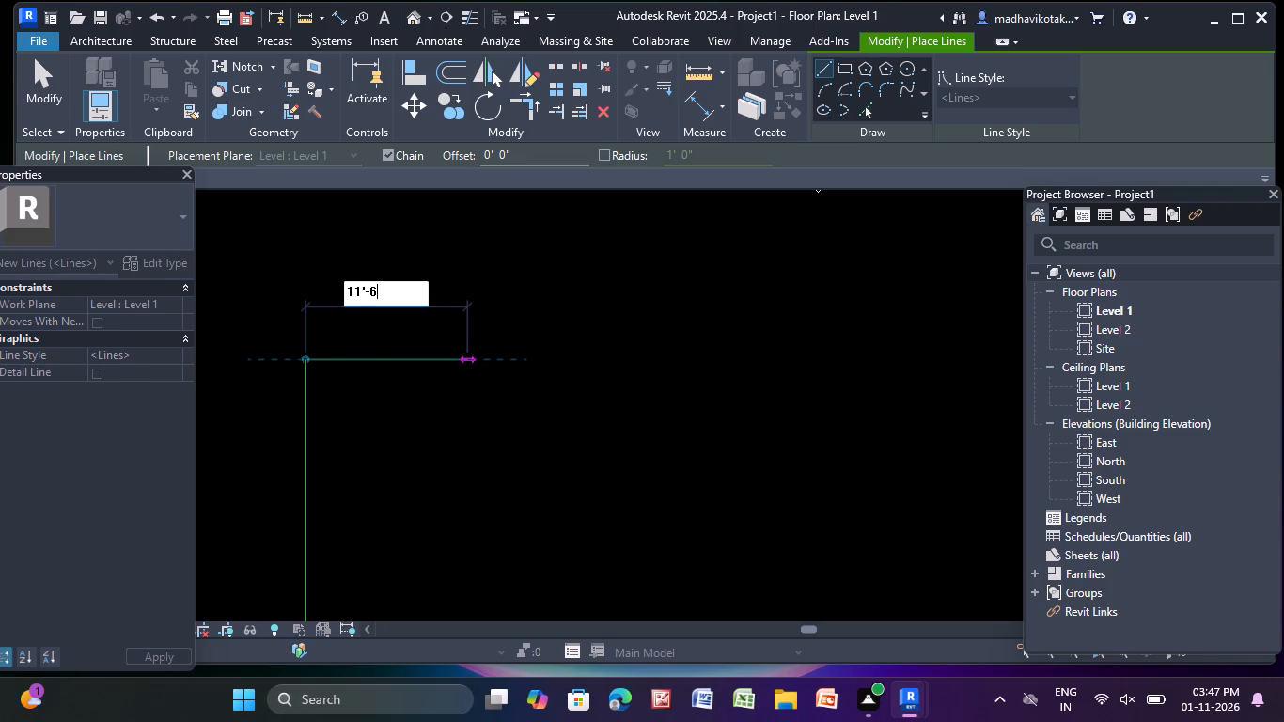
{"action": "key", "text": "shift+quotedbl"}
{"action": "key", "text": "Return"}
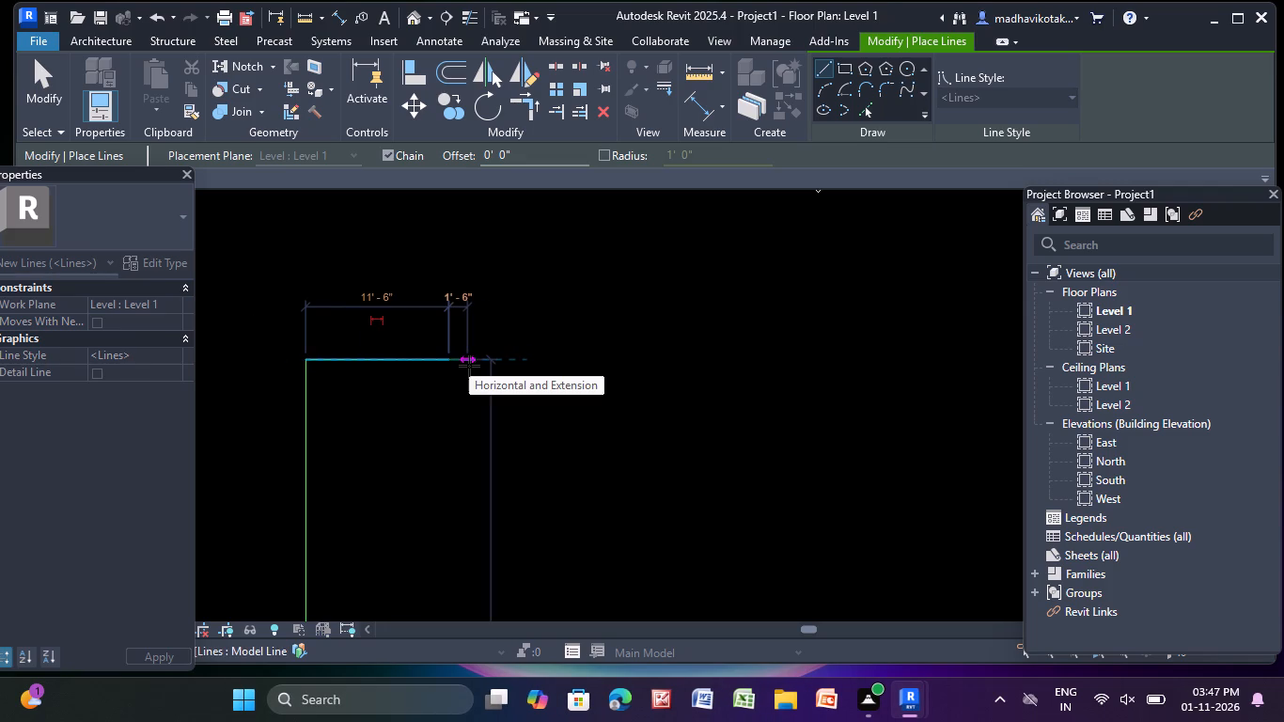
Close the 11'-6"-wide room with a 9'-6" vertical model line downward and a horizontal line back to the left outline.
{"action": "middle_click_drag", "start_coordinate": [450, 470], "coordinate": [449, 470]}
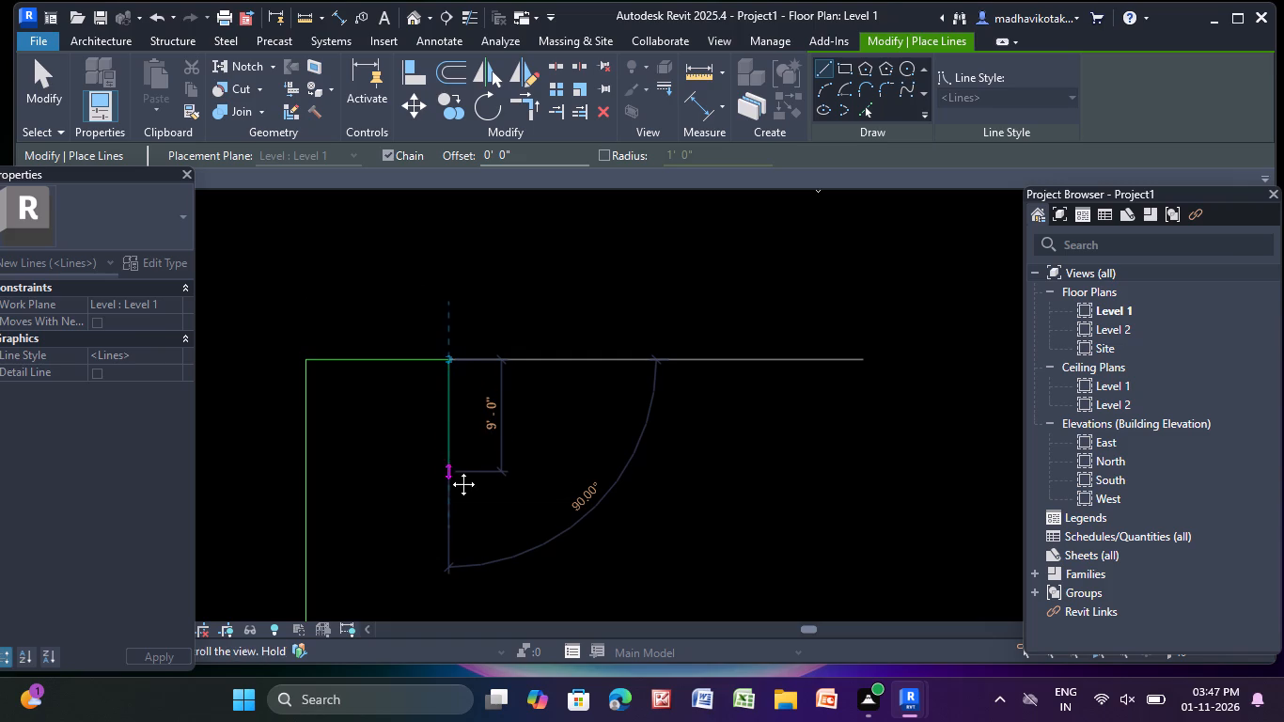
{"action": "middle_click_drag", "start_coordinate": [449, 470], "coordinate": [456, 400]}
{"action": "middle_click_drag", "start_coordinate": [451, 390], "coordinate": [449, 370]}
{"action": "middle_click_drag", "start_coordinate": [448, 360], "coordinate": [445, 345]}
{"action": "middle_click_drag", "start_coordinate": [445, 328], "coordinate": [435, 310]}
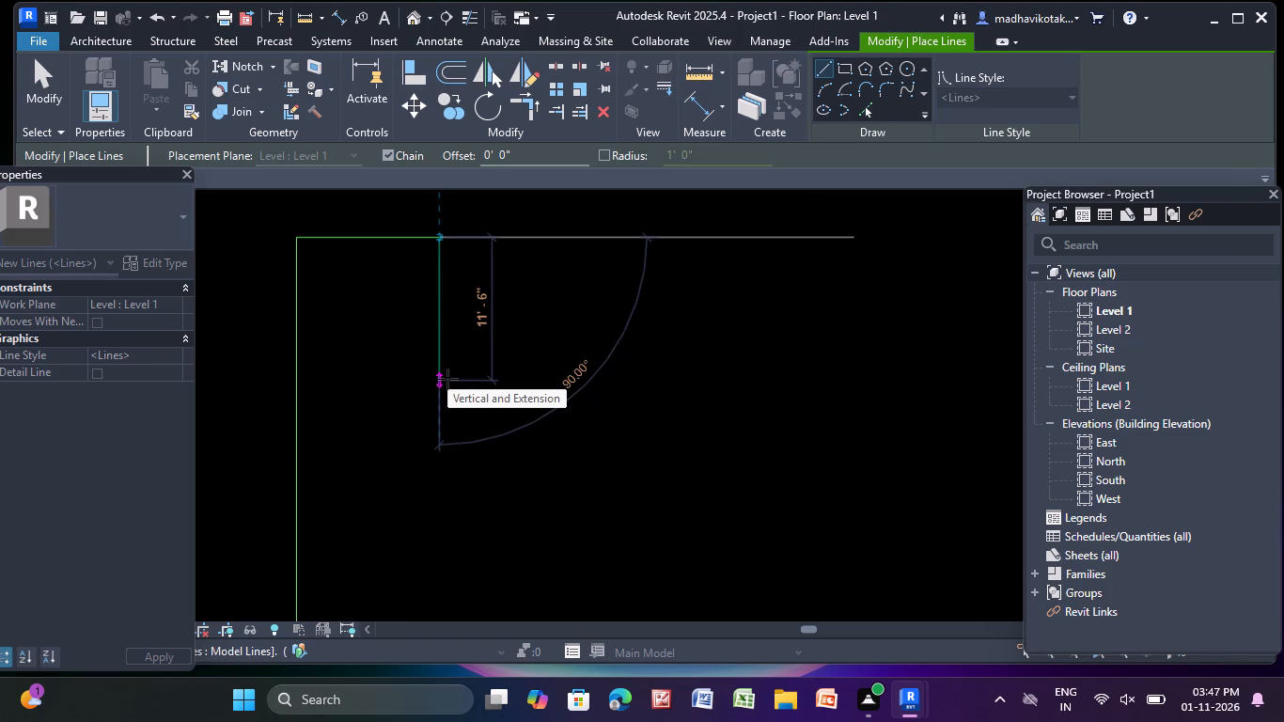
{"action": "type", "text": "9'-6"}
{"action": "key", "text": "shift+quotedbl"}
{"action": "key", "text": "Return"}
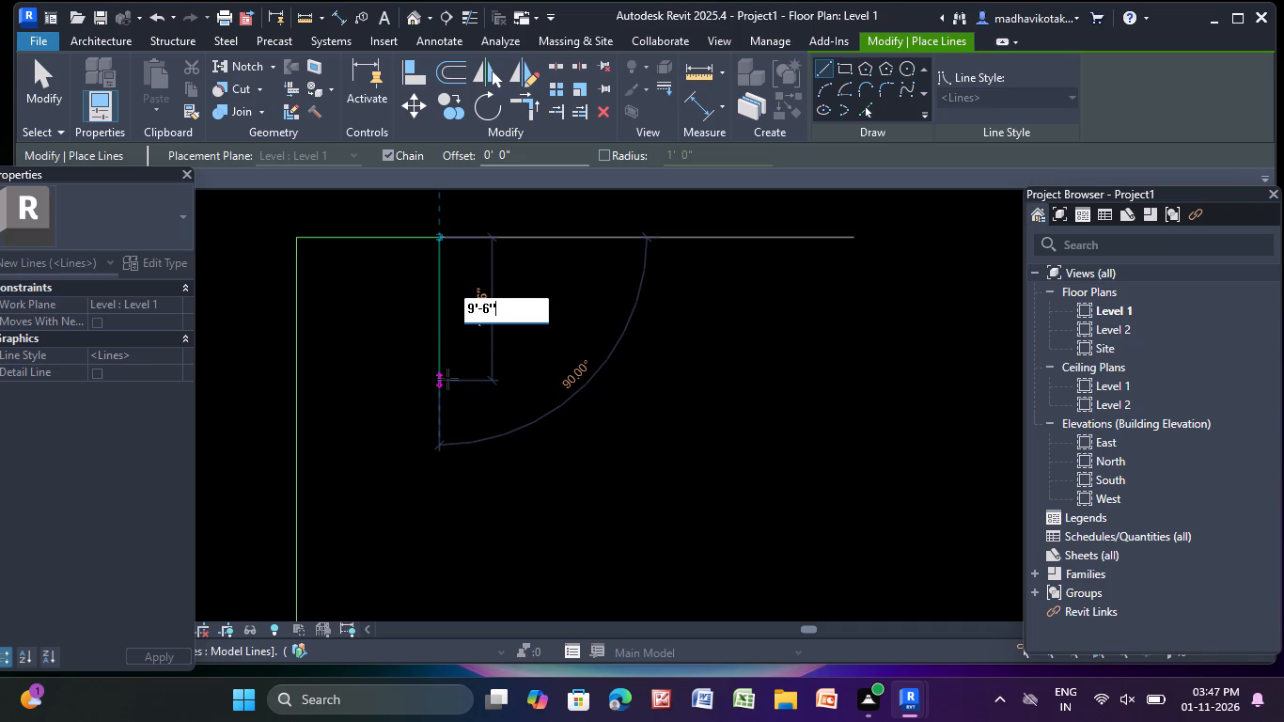
{"action": "left_click", "coordinate": [295, 355]}
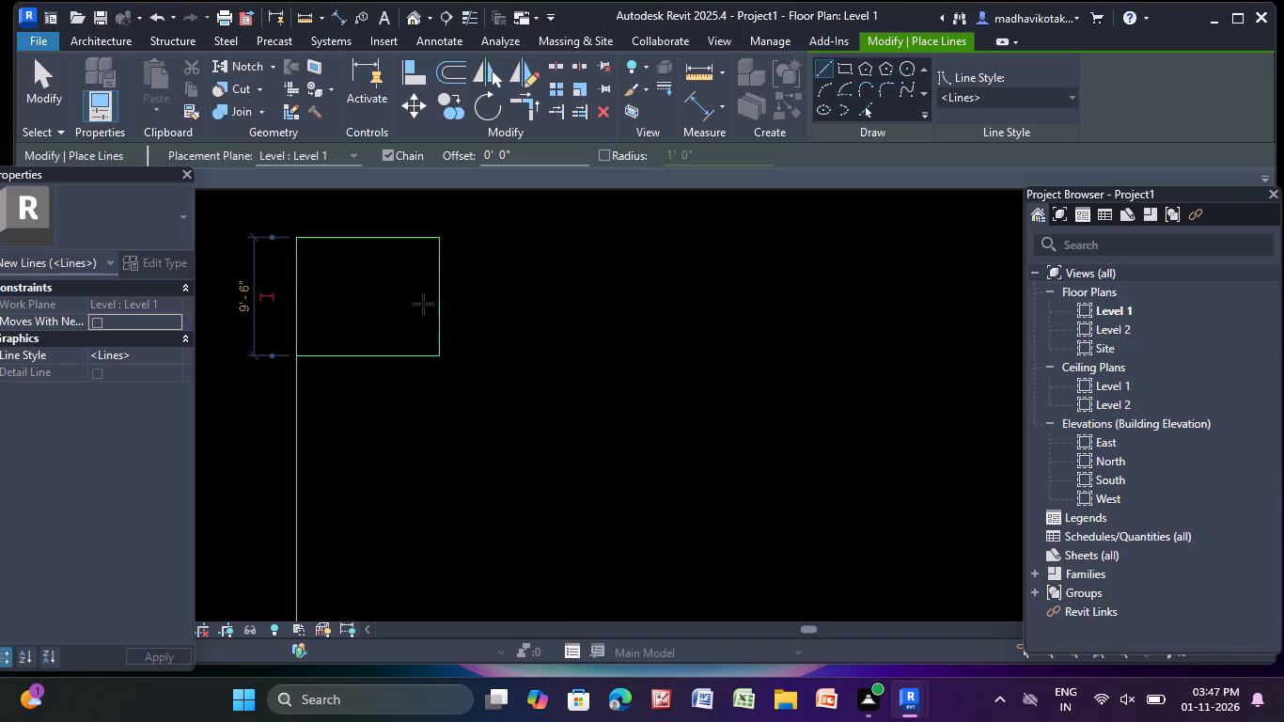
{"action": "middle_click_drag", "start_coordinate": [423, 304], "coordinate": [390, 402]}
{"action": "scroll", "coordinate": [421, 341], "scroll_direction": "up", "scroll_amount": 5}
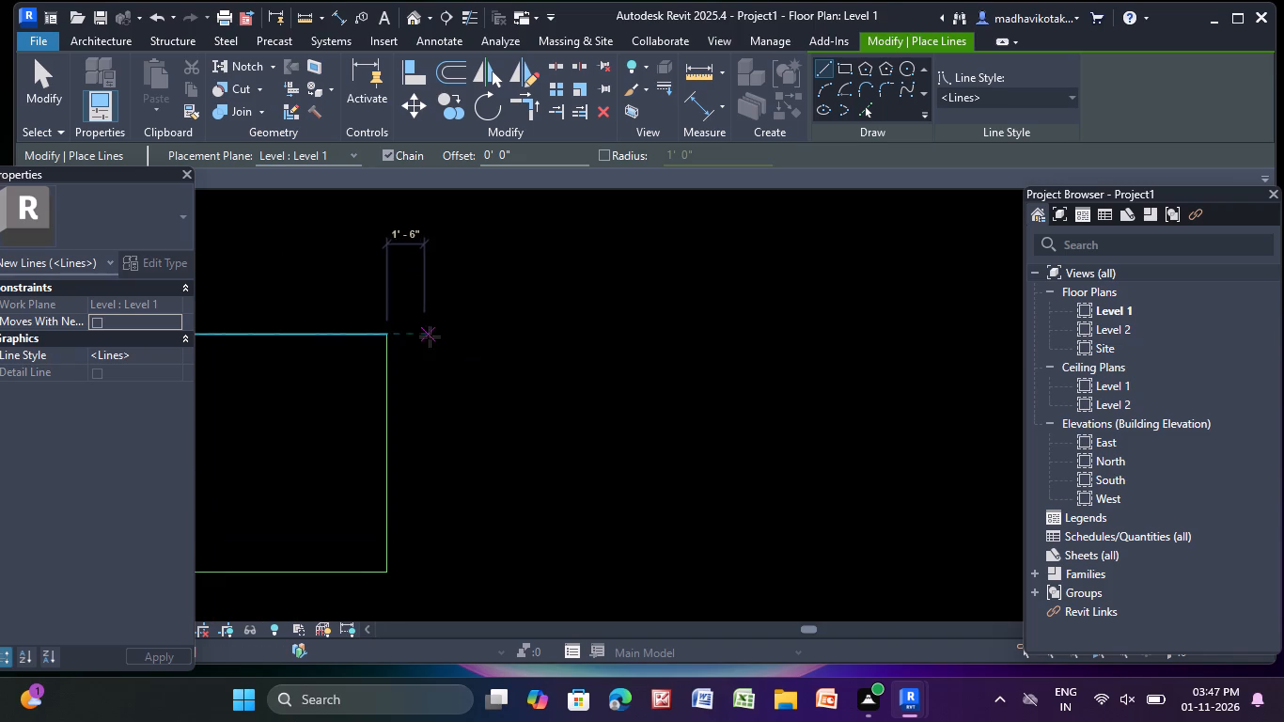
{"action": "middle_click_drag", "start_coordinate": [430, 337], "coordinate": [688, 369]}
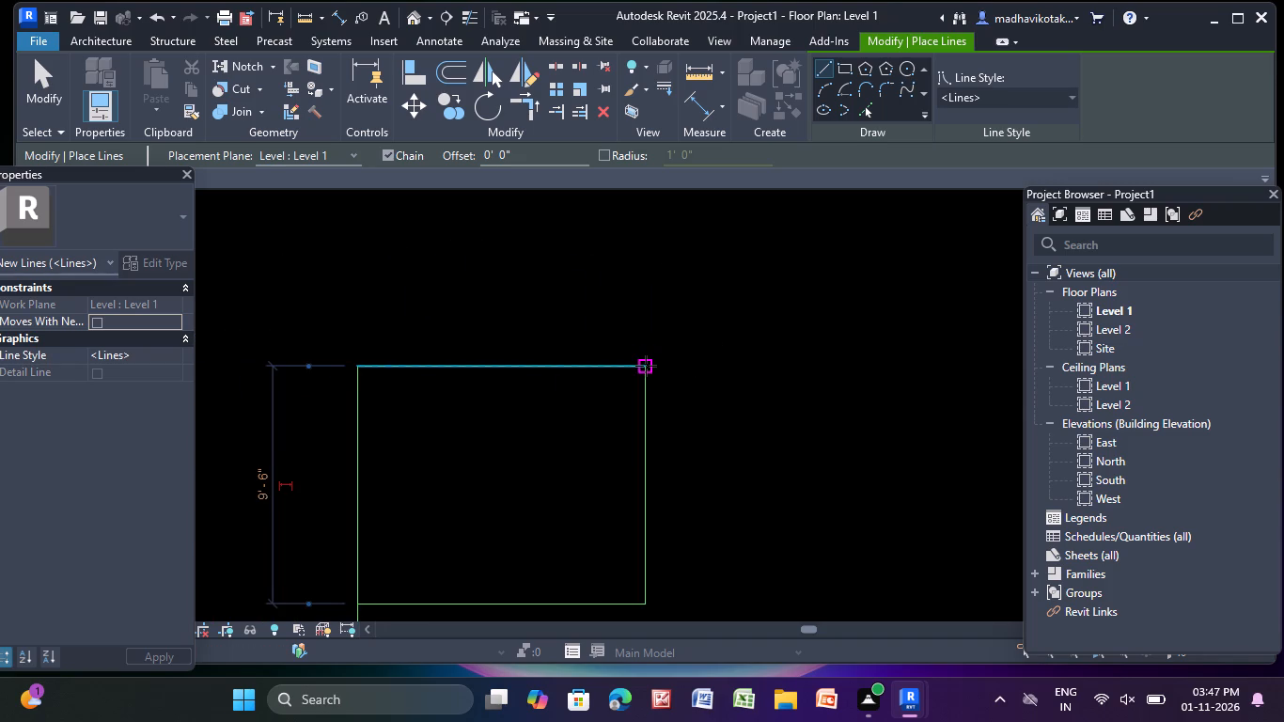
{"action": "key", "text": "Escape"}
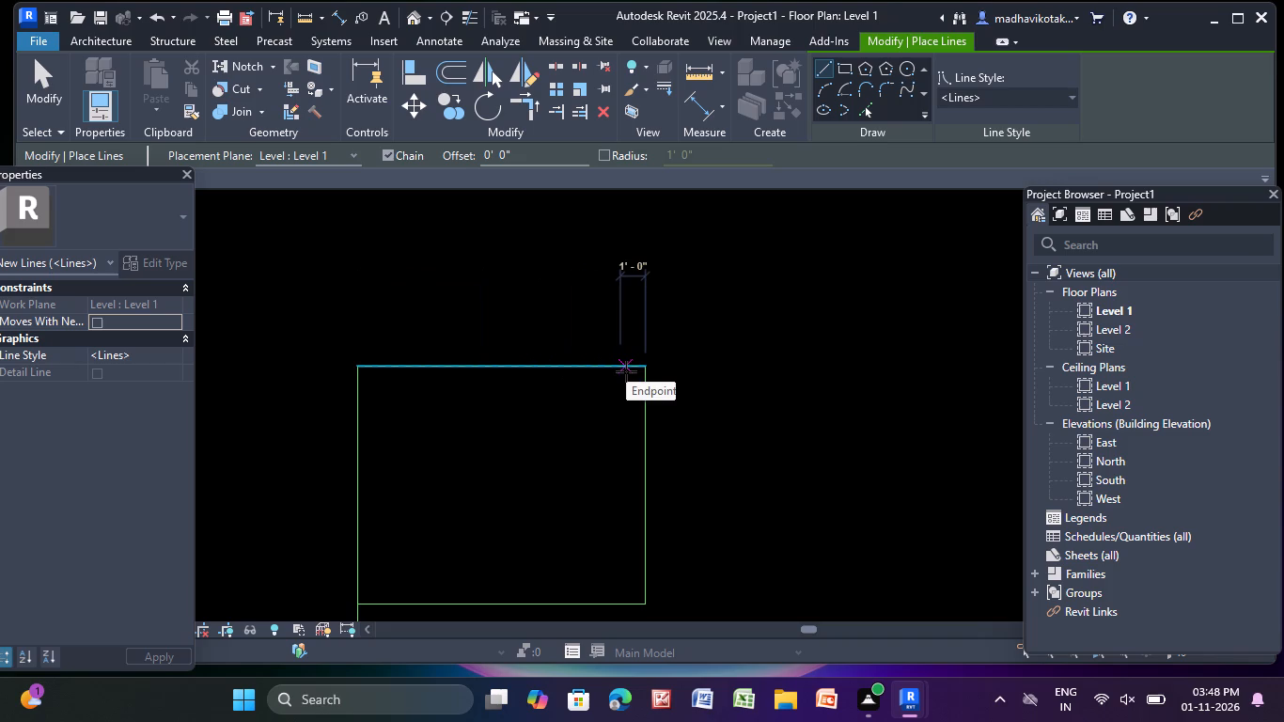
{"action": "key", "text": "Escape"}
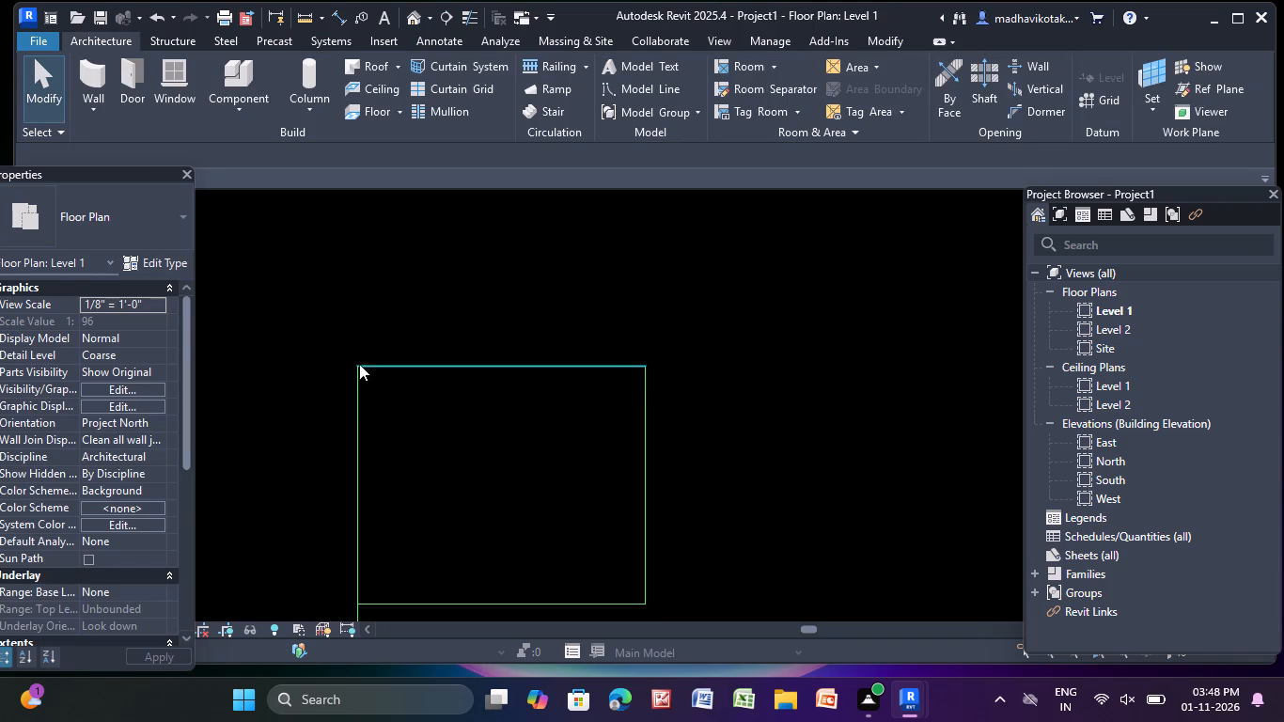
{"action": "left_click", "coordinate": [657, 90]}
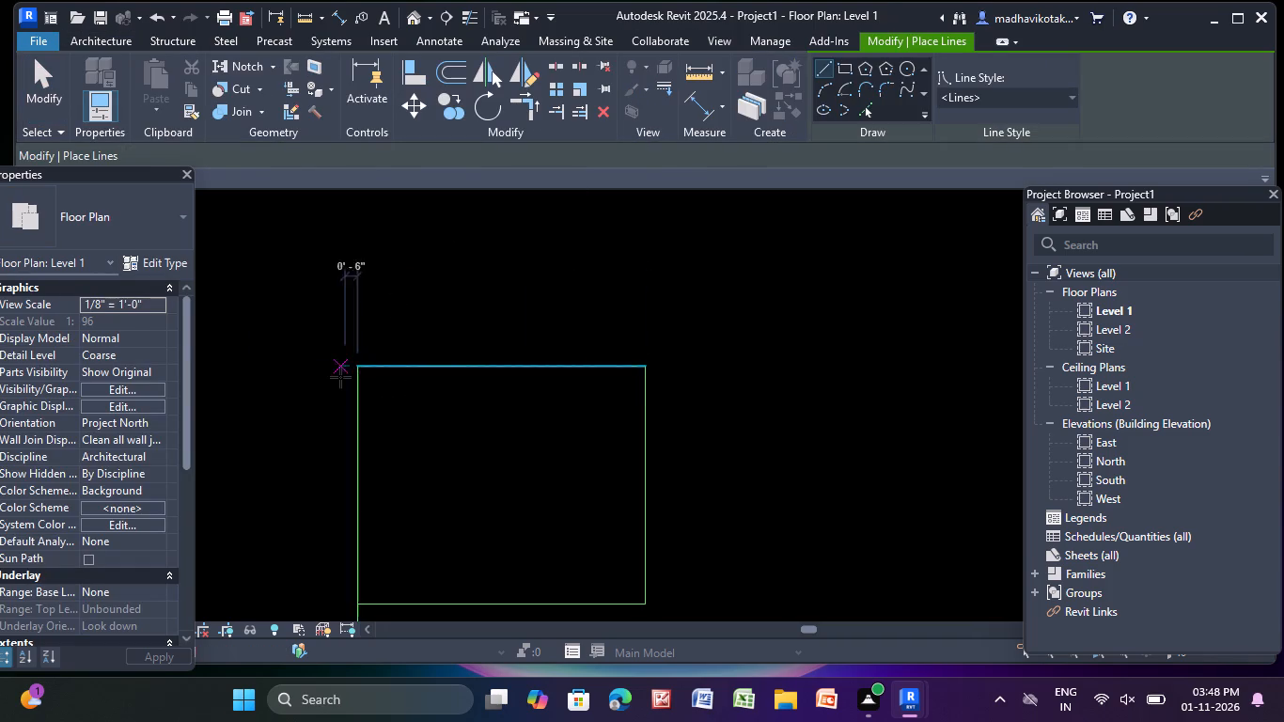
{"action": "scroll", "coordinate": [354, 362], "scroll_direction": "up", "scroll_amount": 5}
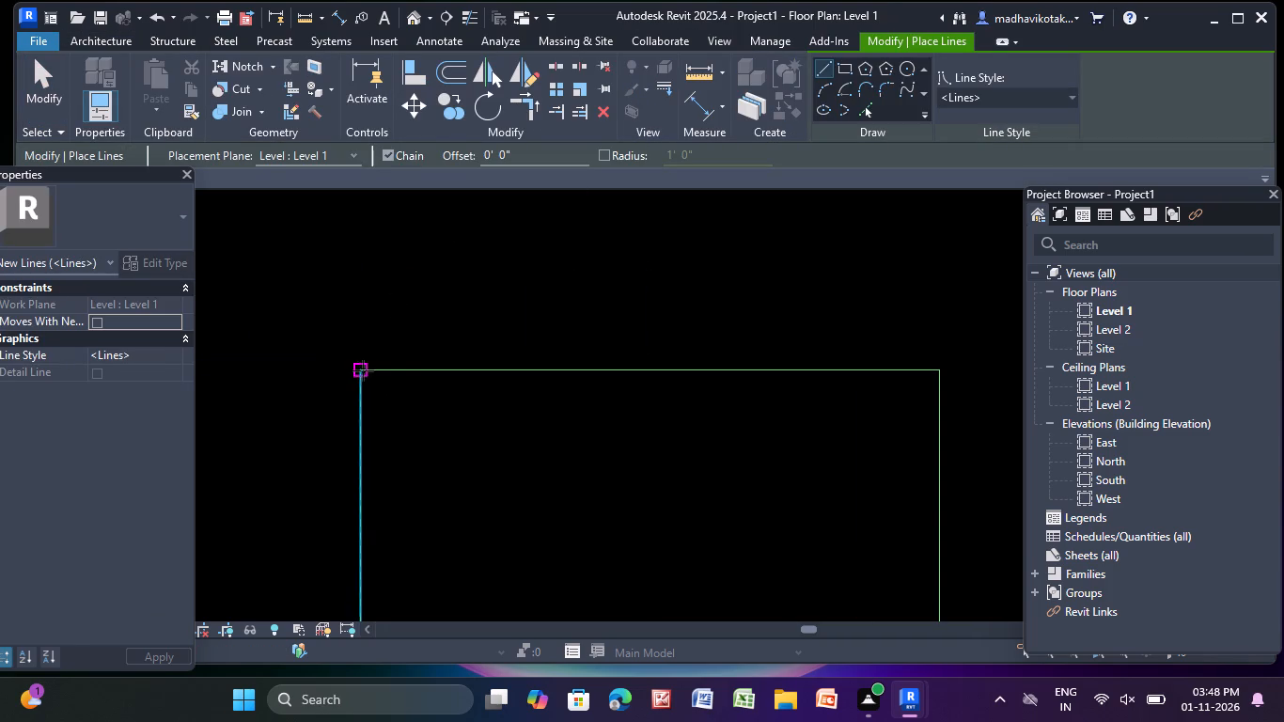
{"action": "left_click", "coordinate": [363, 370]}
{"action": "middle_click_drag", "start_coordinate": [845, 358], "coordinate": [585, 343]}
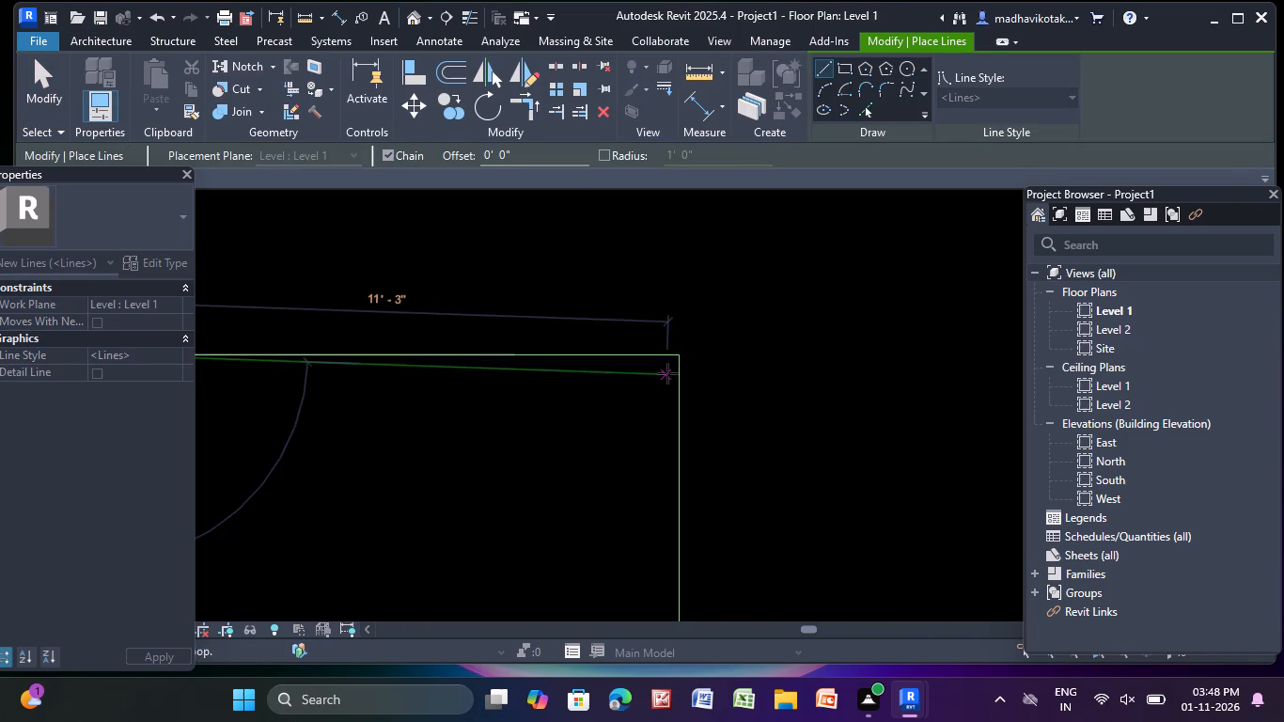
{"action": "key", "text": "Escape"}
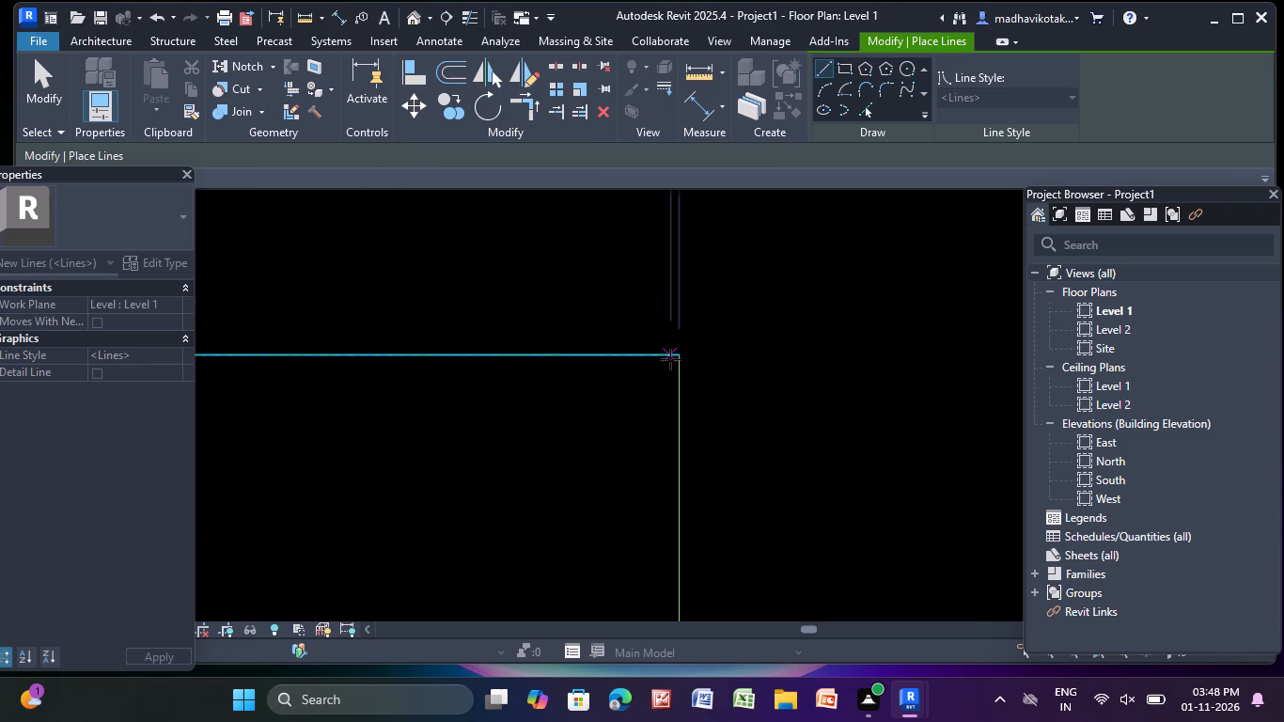
Draw a 4'-0" horizontal model line to the right from the first room's top-right corner.
{"action": "middle_click_drag", "start_coordinate": [673, 359], "coordinate": [494, 326]}
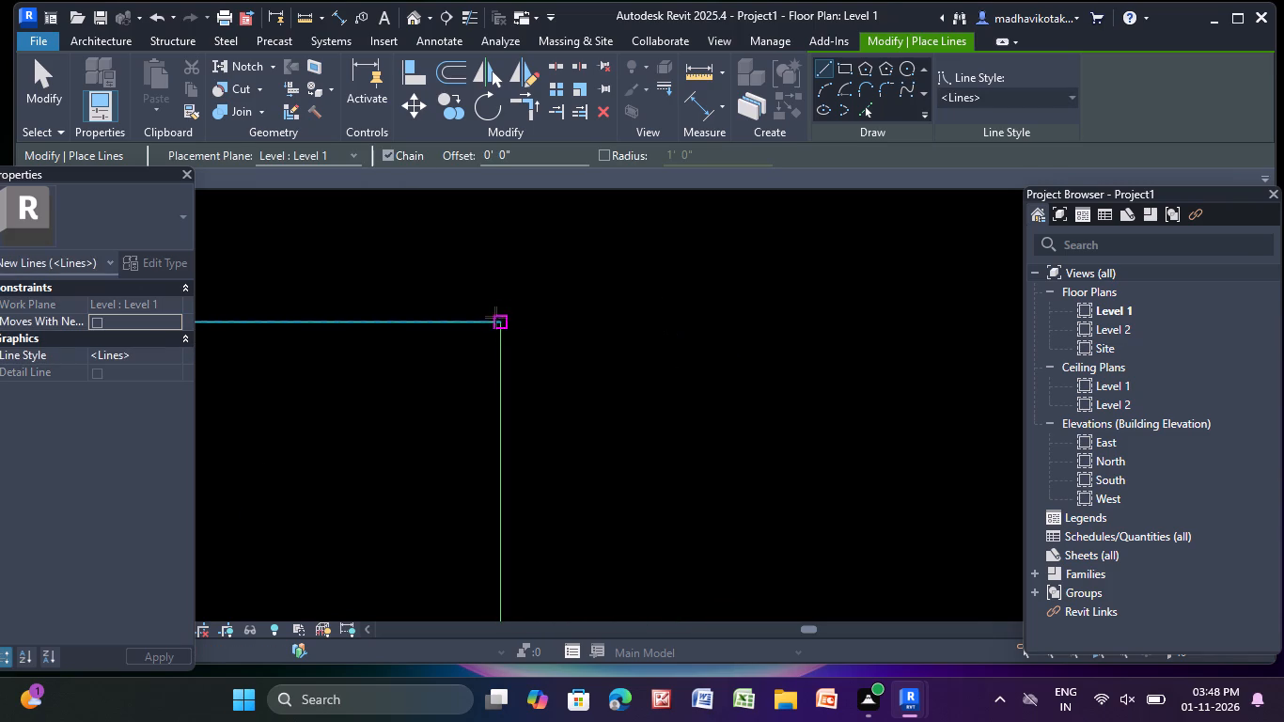
{"action": "scroll", "coordinate": [502, 322], "scroll_direction": "up", "scroll_amount": 4}
{"action": "left_click", "coordinate": [500, 322]}
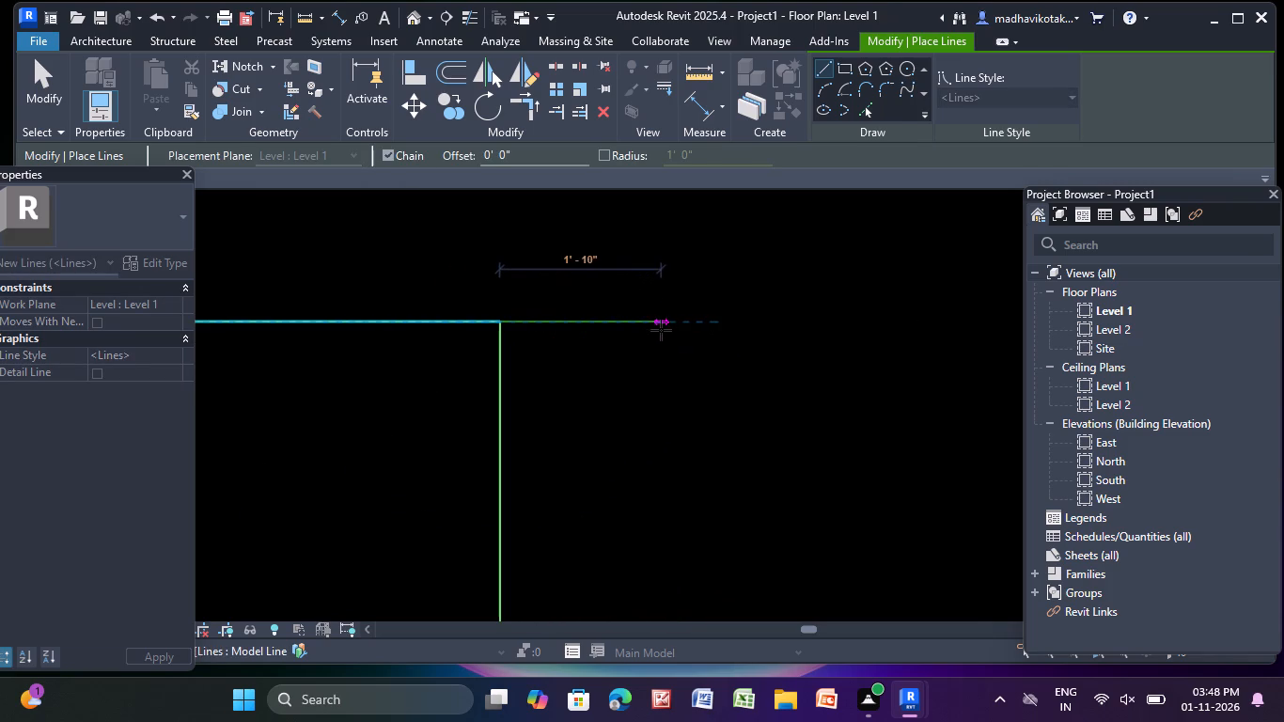
{"action": "scroll", "coordinate": [736, 324], "scroll_direction": "down", "scroll_amount": 2}
{"action": "middle_click_drag", "start_coordinate": [736, 324], "coordinate": [482, 338]}
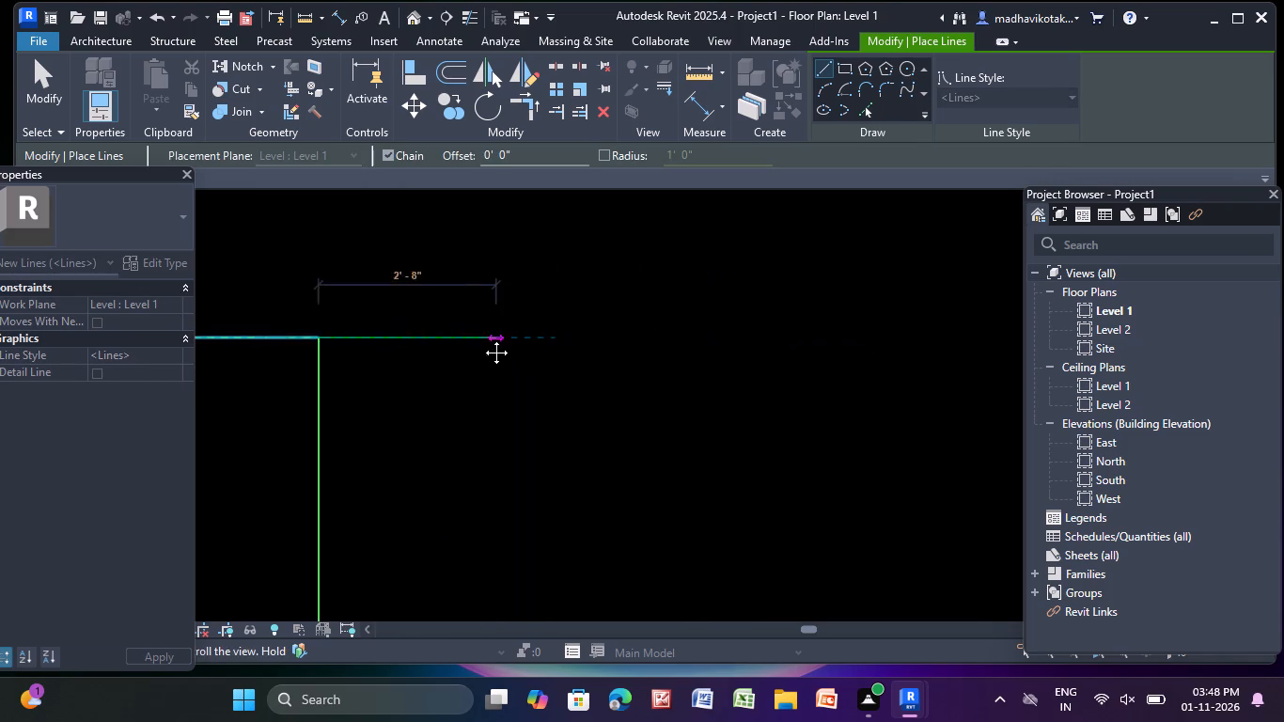
{"action": "middle_click_drag", "start_coordinate": [482, 338], "coordinate": [463, 340]}
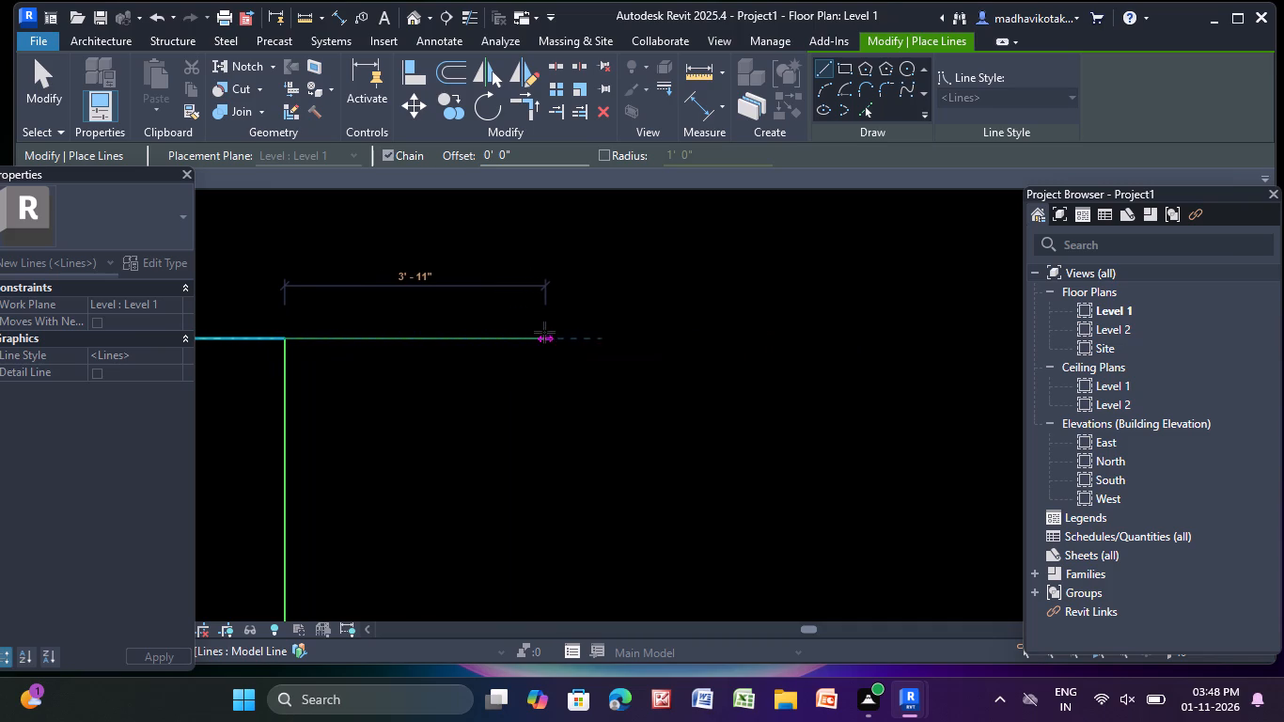
{"action": "left_click", "coordinate": [553, 332]}
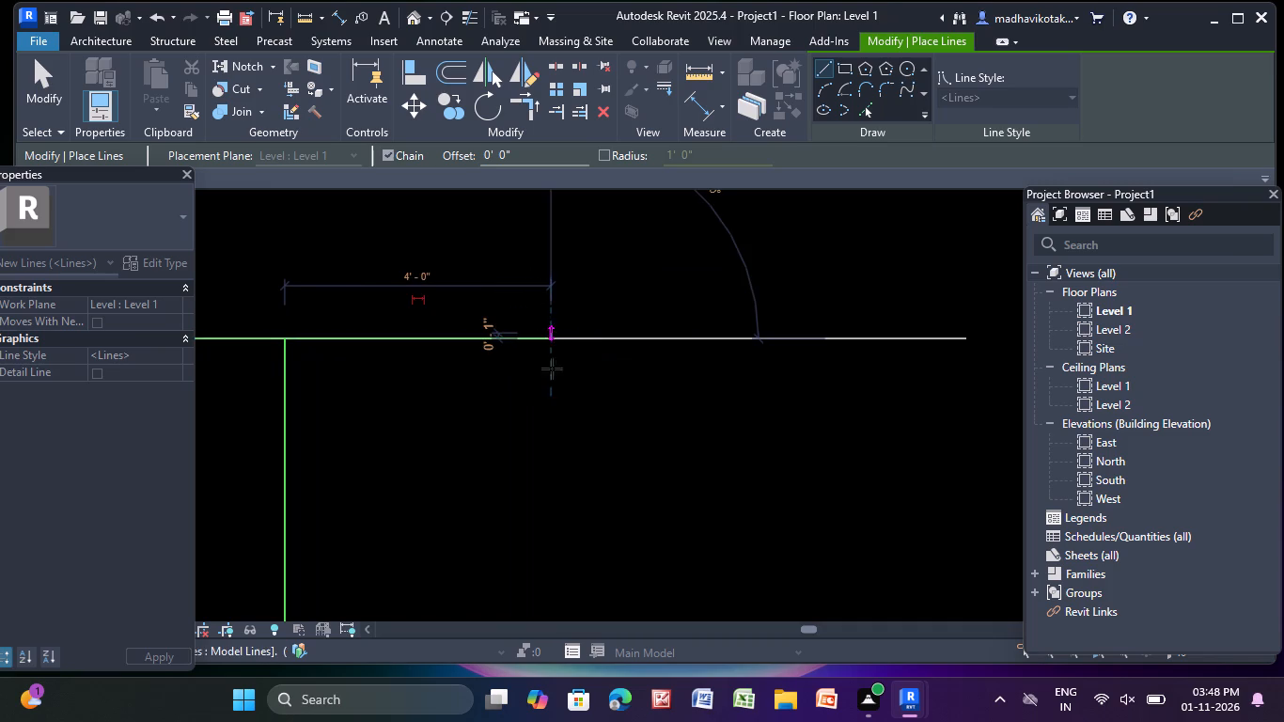
Continue with a 6' vertical model line downward, then a horizontal line back to the first room's right side.
{"action": "middle_click_drag", "start_coordinate": [553, 456], "coordinate": [579, 278]}
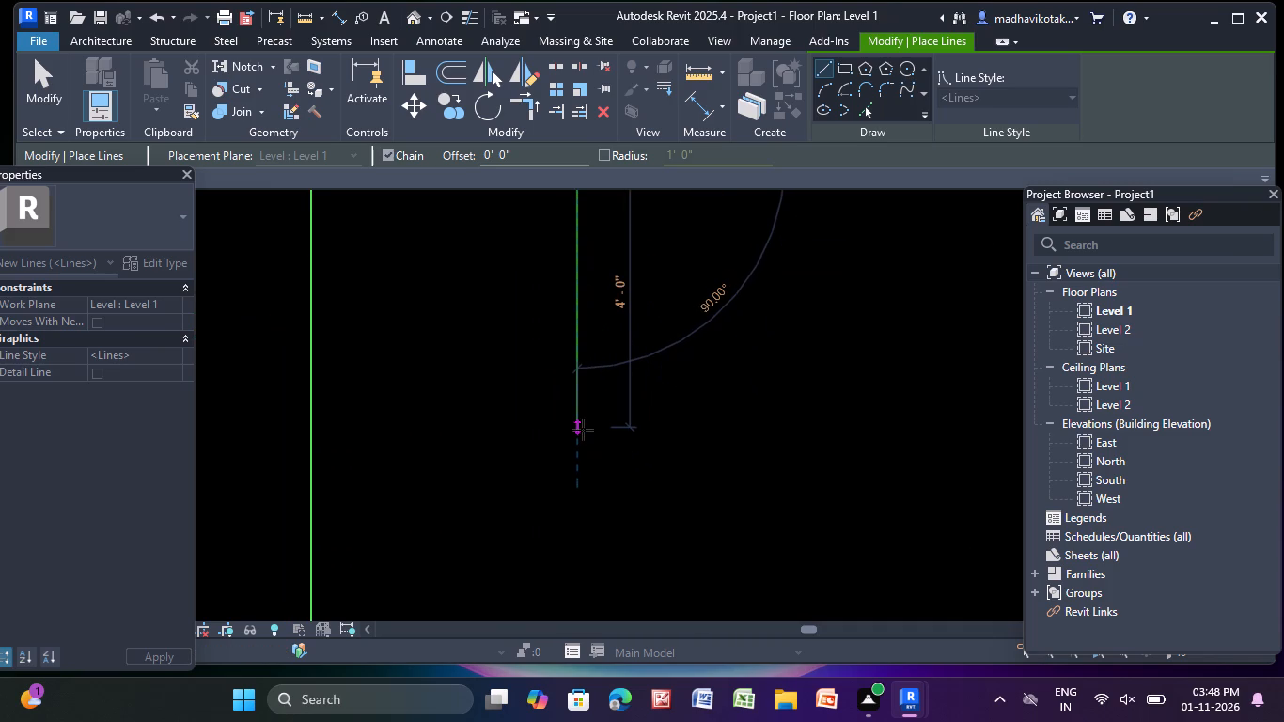
{"action": "key", "text": "6"}
{"action": "key", "text": "apostrophe"}
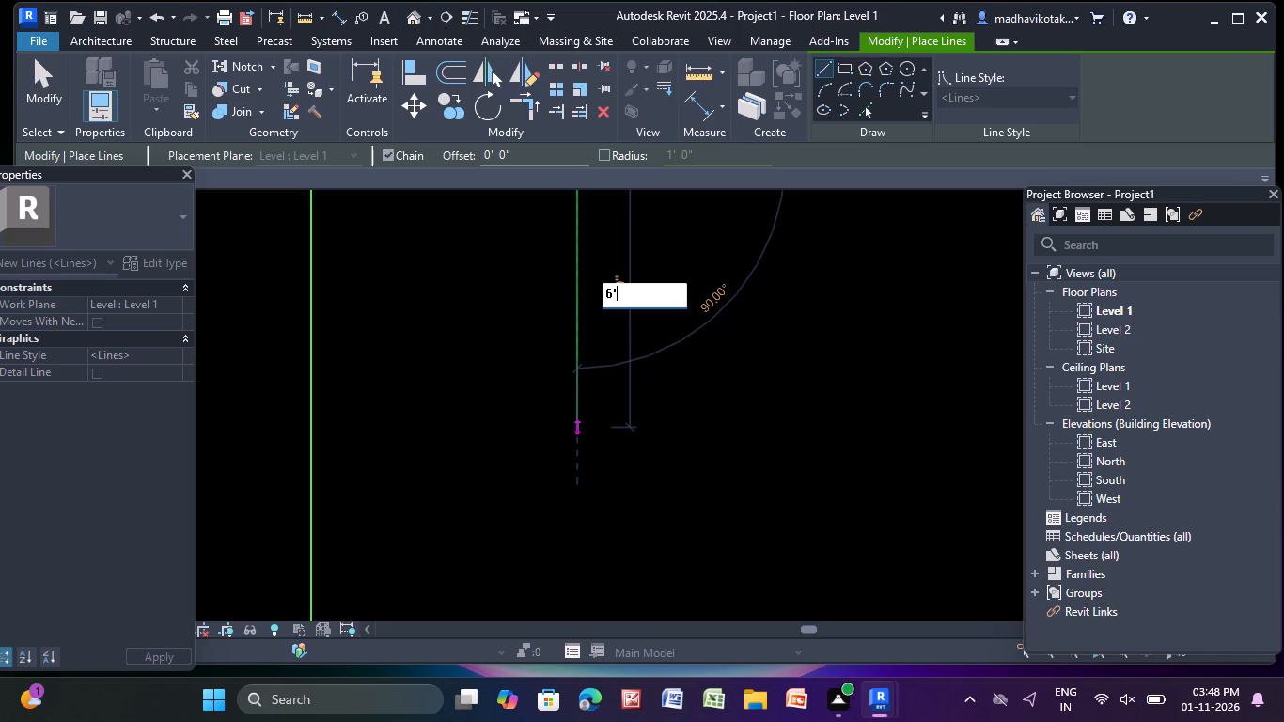
{"action": "type", "text": "-0"}
{"action": "key", "text": "apostrophe"}
{"action": "key", "text": "Return"}
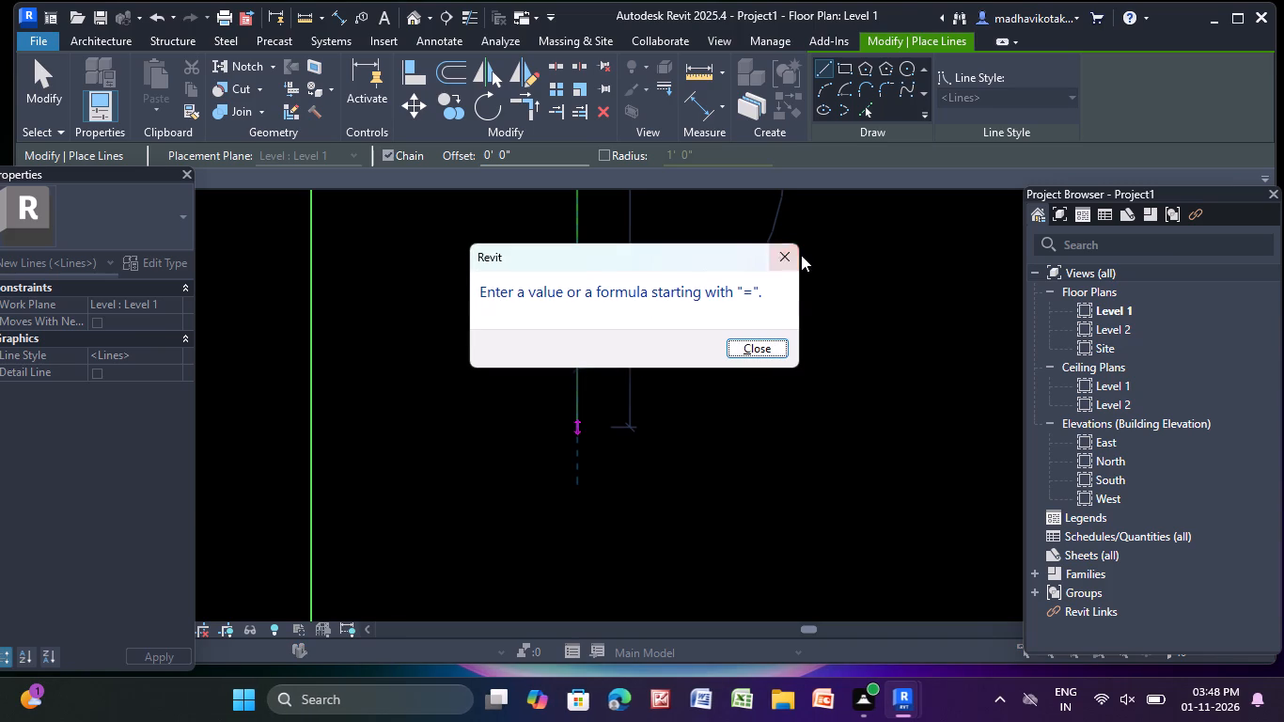
{"action": "left_click", "coordinate": [788, 255]}
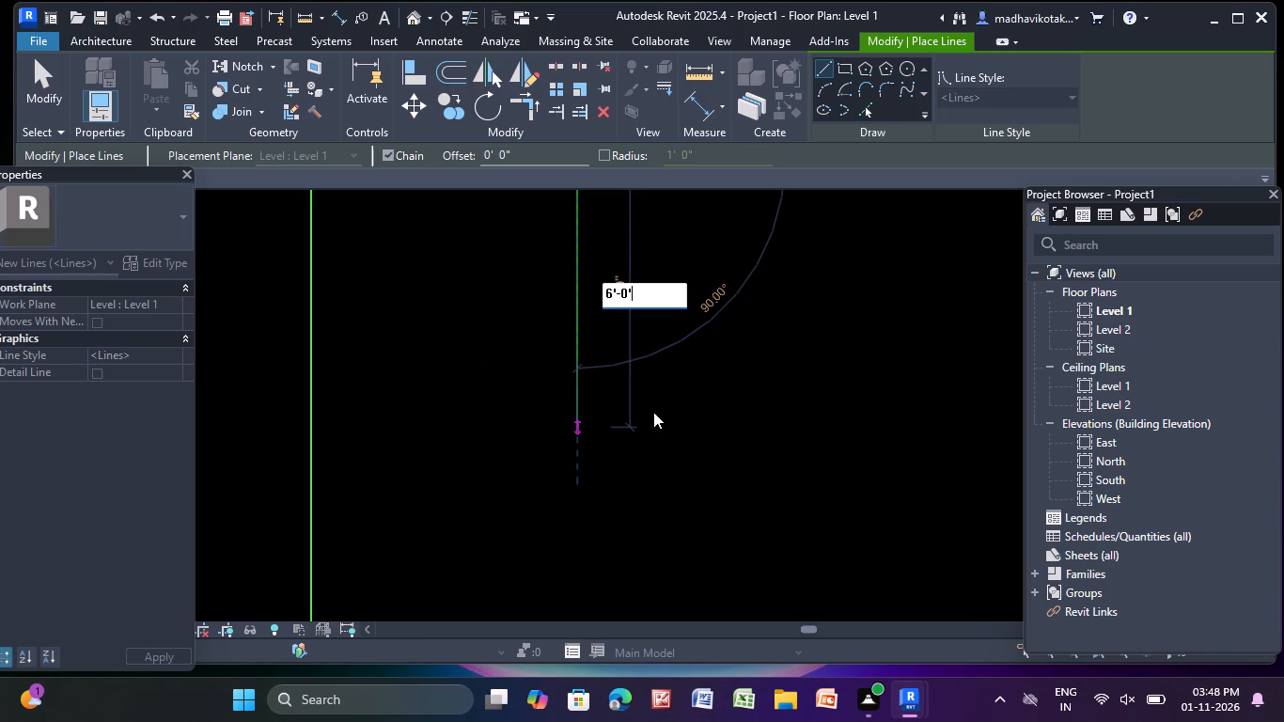
{"action": "key", "text": "BackSpace"}
{"action": "key", "text": "BackSpace"}
{"action": "key", "text": "BackSpace"}
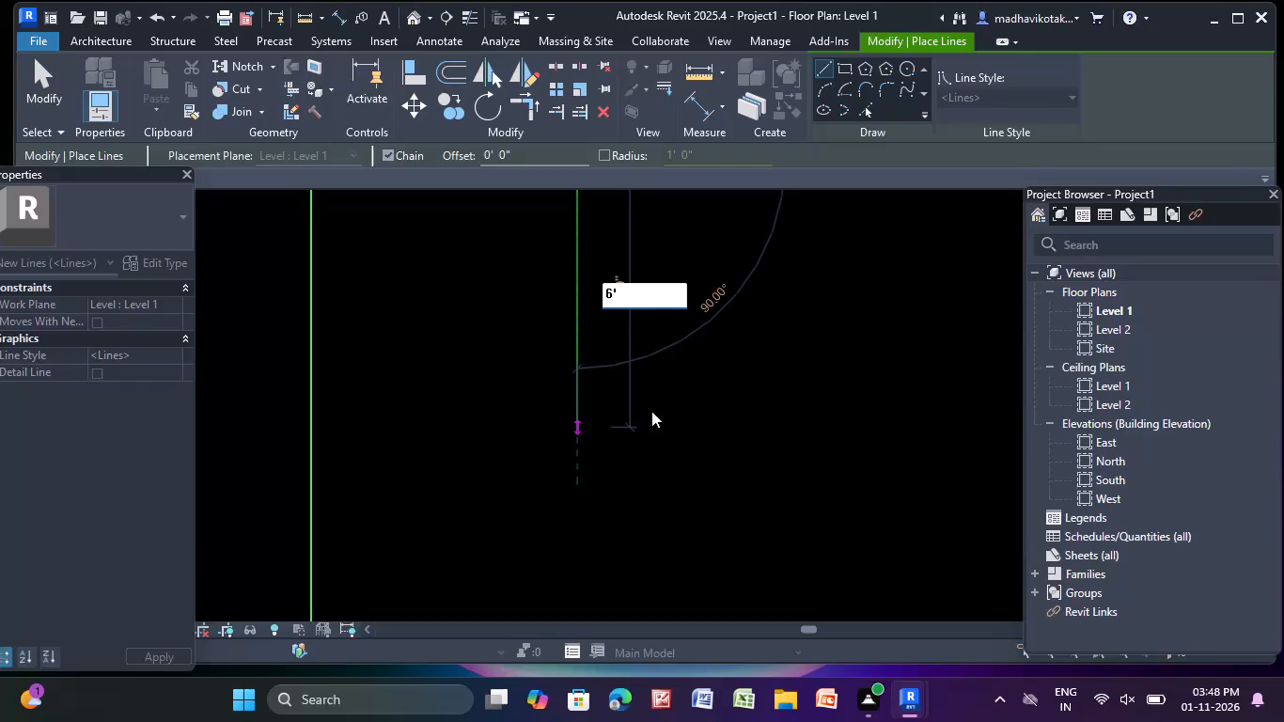
{"action": "key", "text": "Return"}
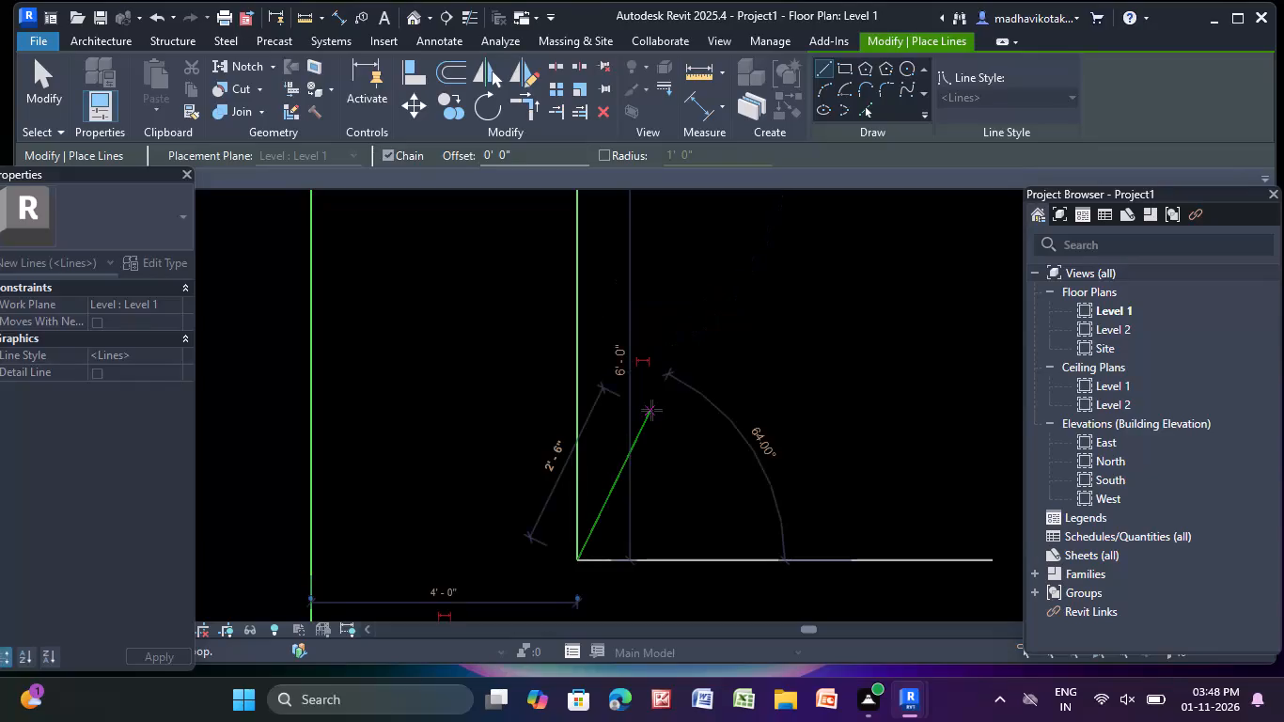
{"action": "middle_click_drag", "start_coordinate": [386, 555], "coordinate": [388, 542]}
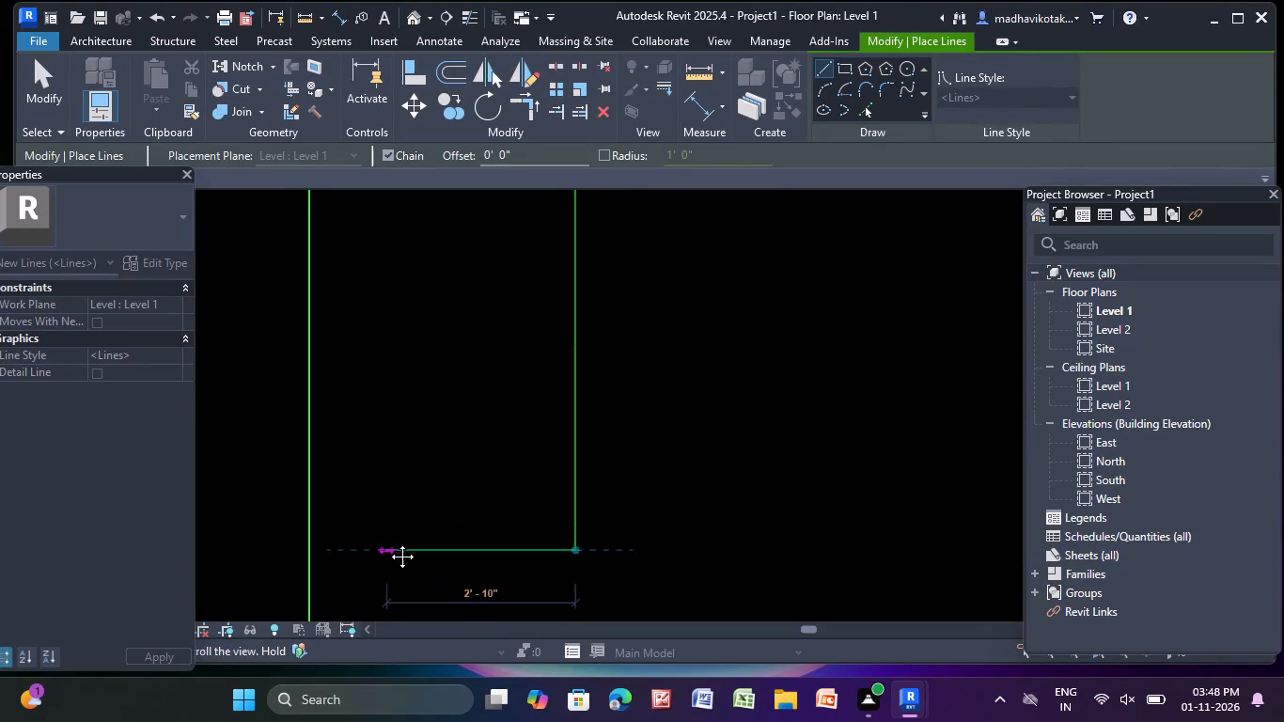
{"action": "middle_click_drag", "start_coordinate": [388, 542], "coordinate": [402, 506]}
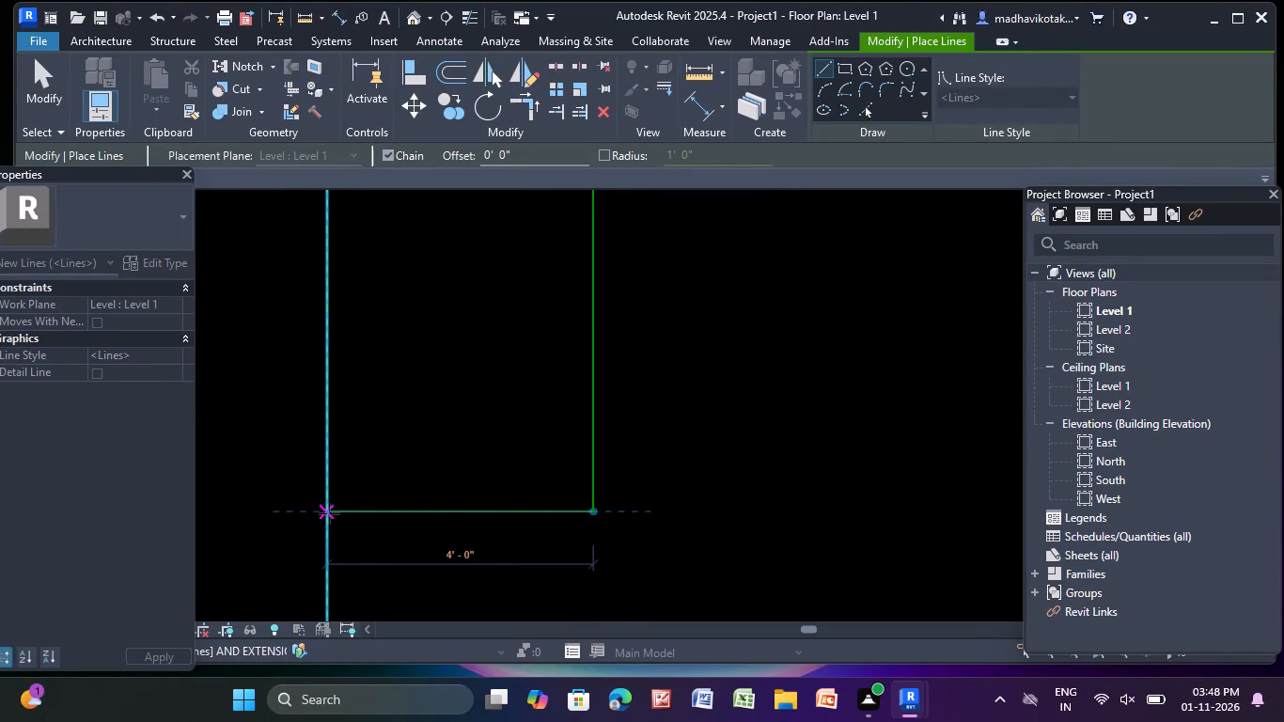
{"action": "left_click", "coordinate": [329, 513]}
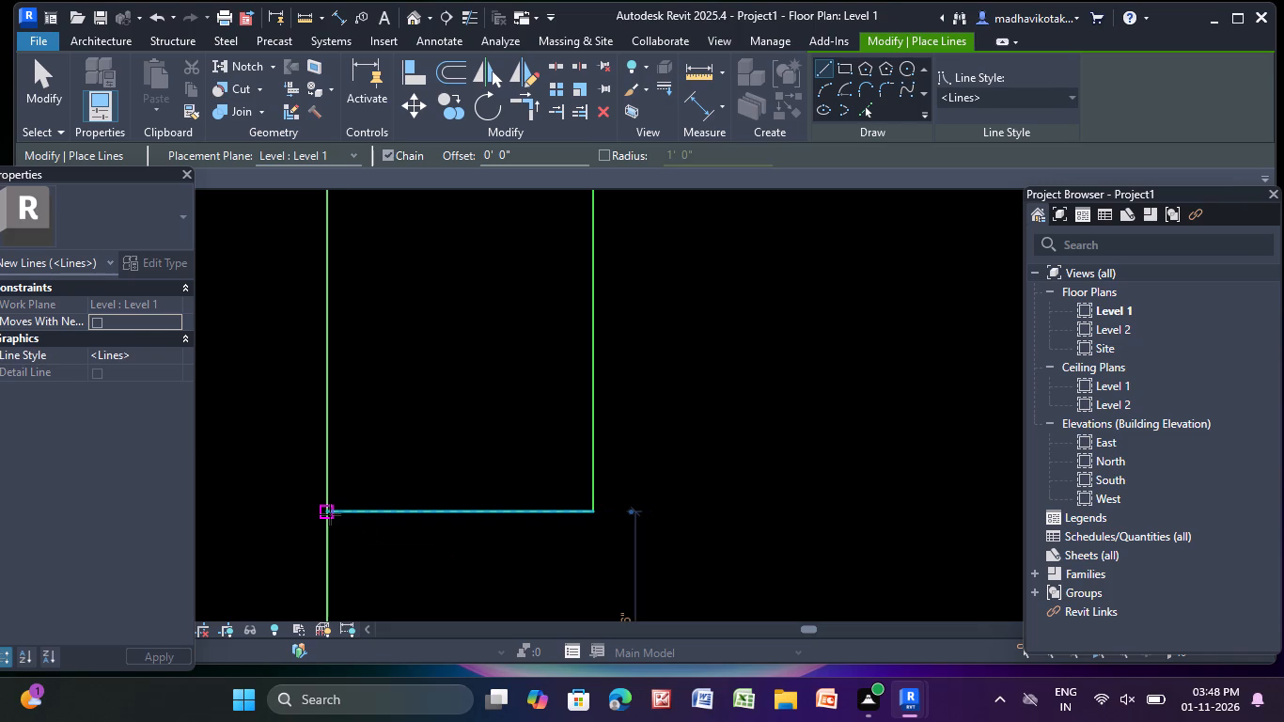
{"action": "key", "text": "Escape"}
Draw a 4' horizontal model line to the right from the top-right corner of the 4'-wide room.
{"action": "scroll", "coordinate": [454, 373], "scroll_direction": "down", "scroll_amount": 5}
{"action": "middle_click_drag", "start_coordinate": [474, 390], "coordinate": [416, 518]}
{"action": "scroll", "coordinate": [479, 400], "scroll_direction": "up", "scroll_amount": 6}
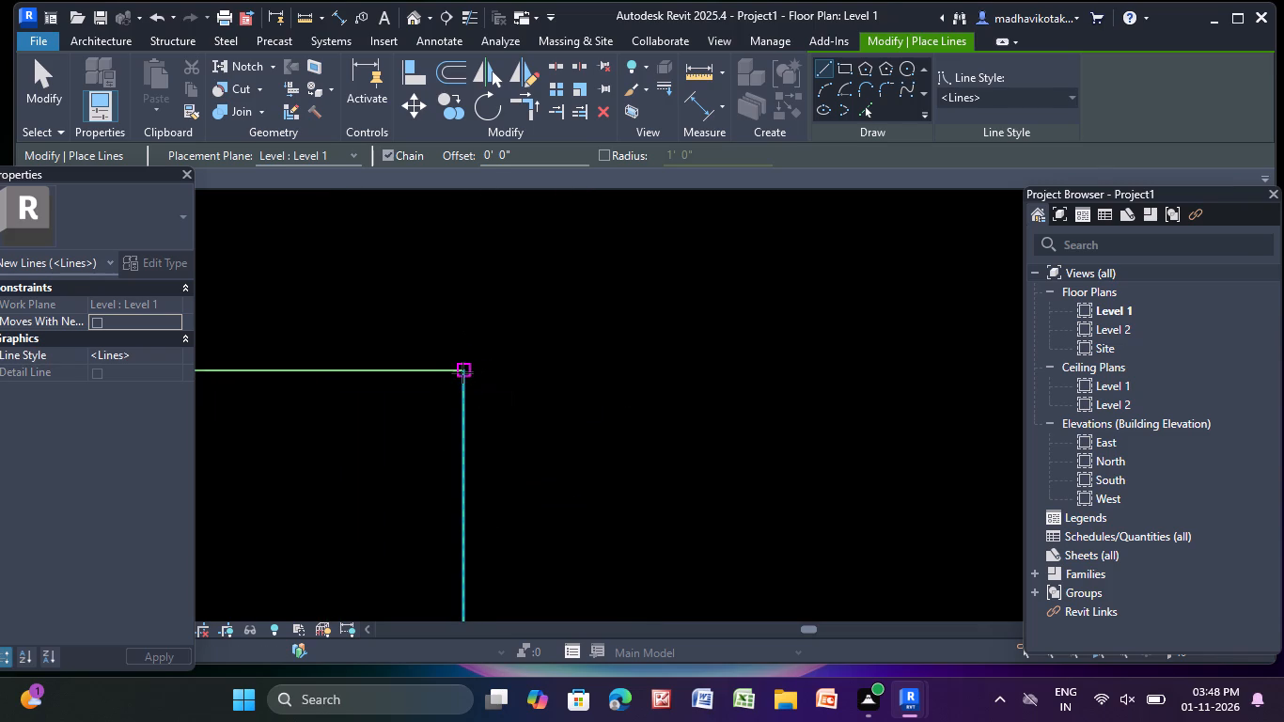
{"action": "left_click", "coordinate": [462, 372]}
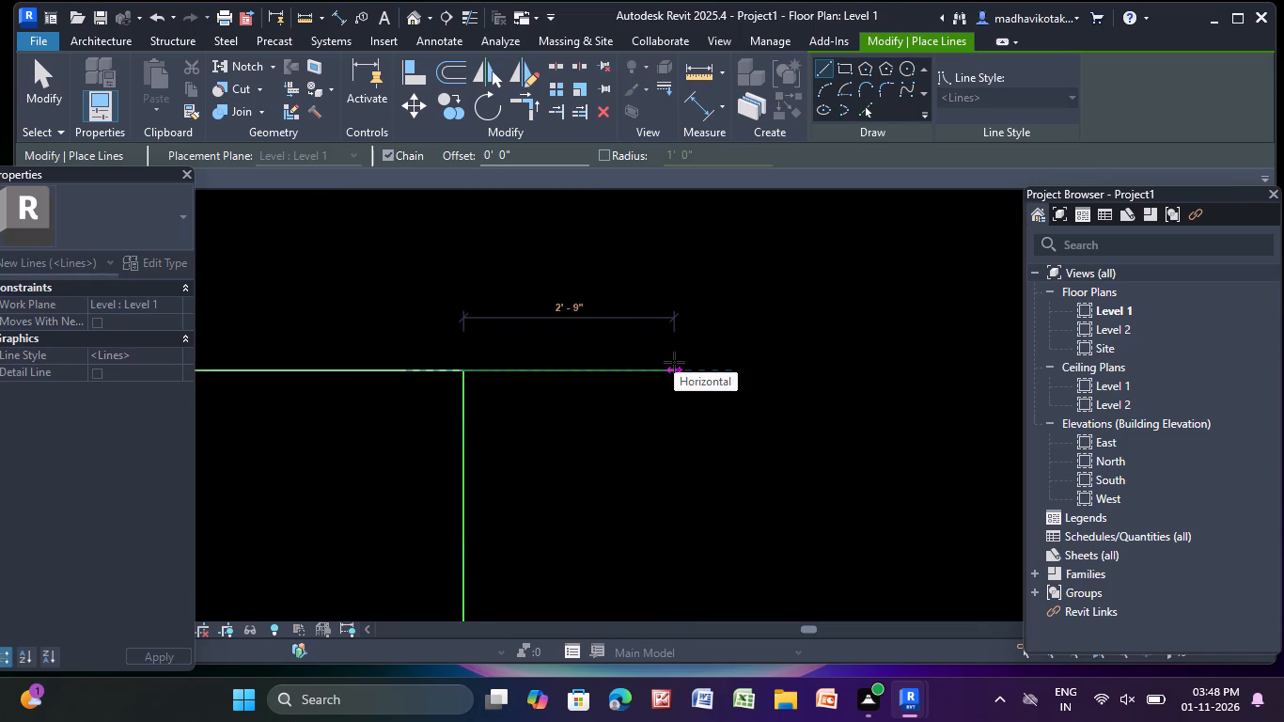
{"action": "key", "text": "4"}
{"action": "key", "text": "apostrophe"}
{"action": "key", "text": "Return"}
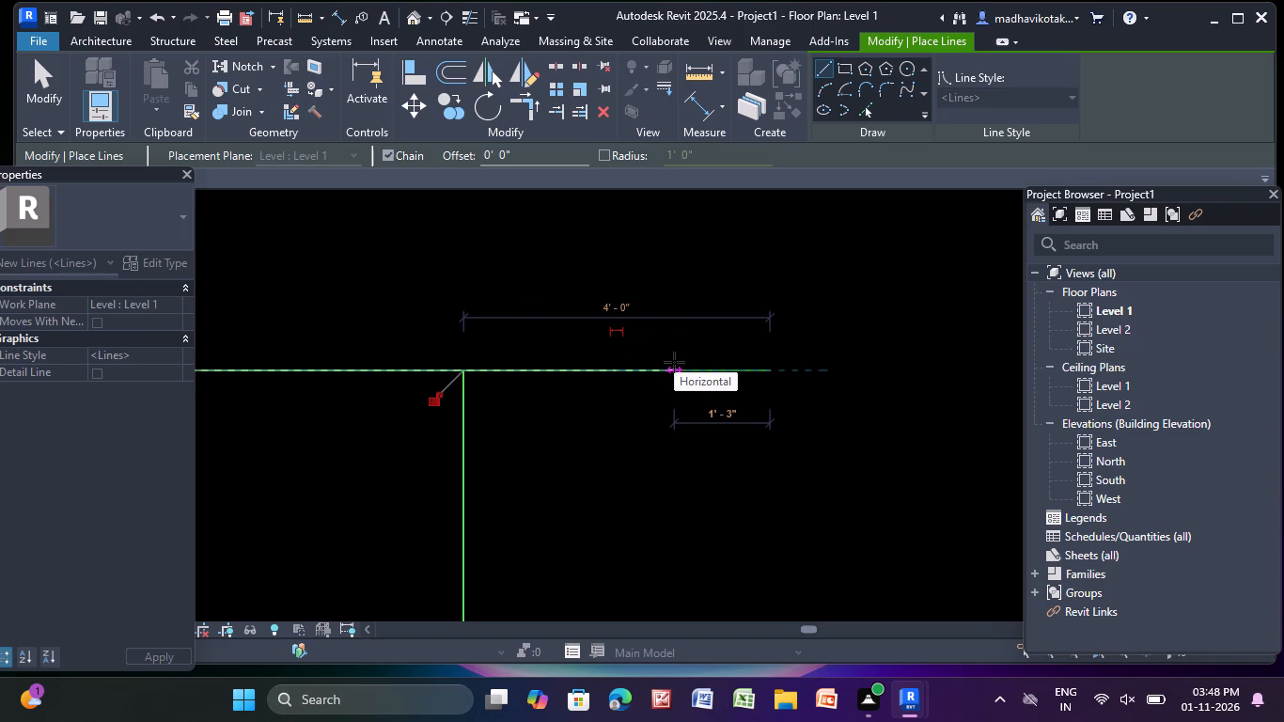
Close the second small room with a 6'-0" vertical model line downward and a 4'-0" horizontal line back to the adjoining room's bottom-right corner.
{"action": "middle_click_drag", "start_coordinate": [728, 495], "coordinate": [611, 262]}
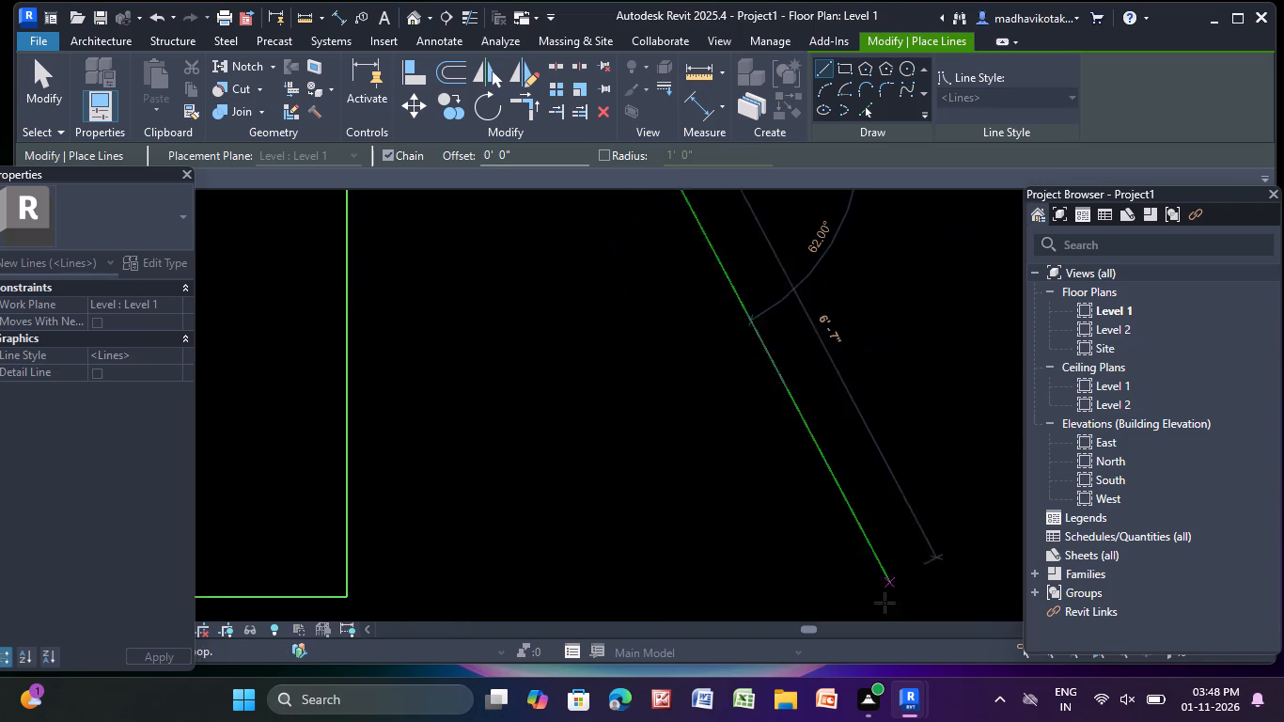
{"action": "scroll", "coordinate": [699, 453], "scroll_direction": "down", "scroll_amount": 3}
{"action": "middle_click_drag", "start_coordinate": [695, 458], "coordinate": [676, 434]}
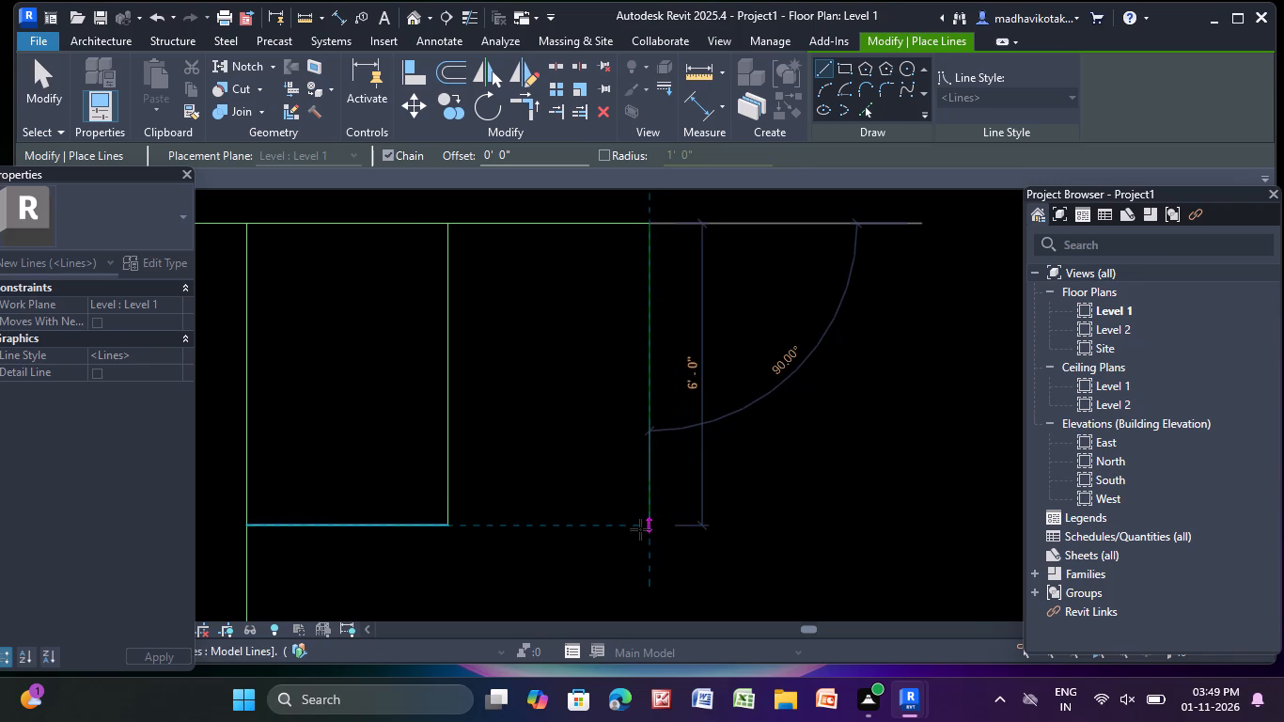
{"action": "left_click", "coordinate": [646, 528]}
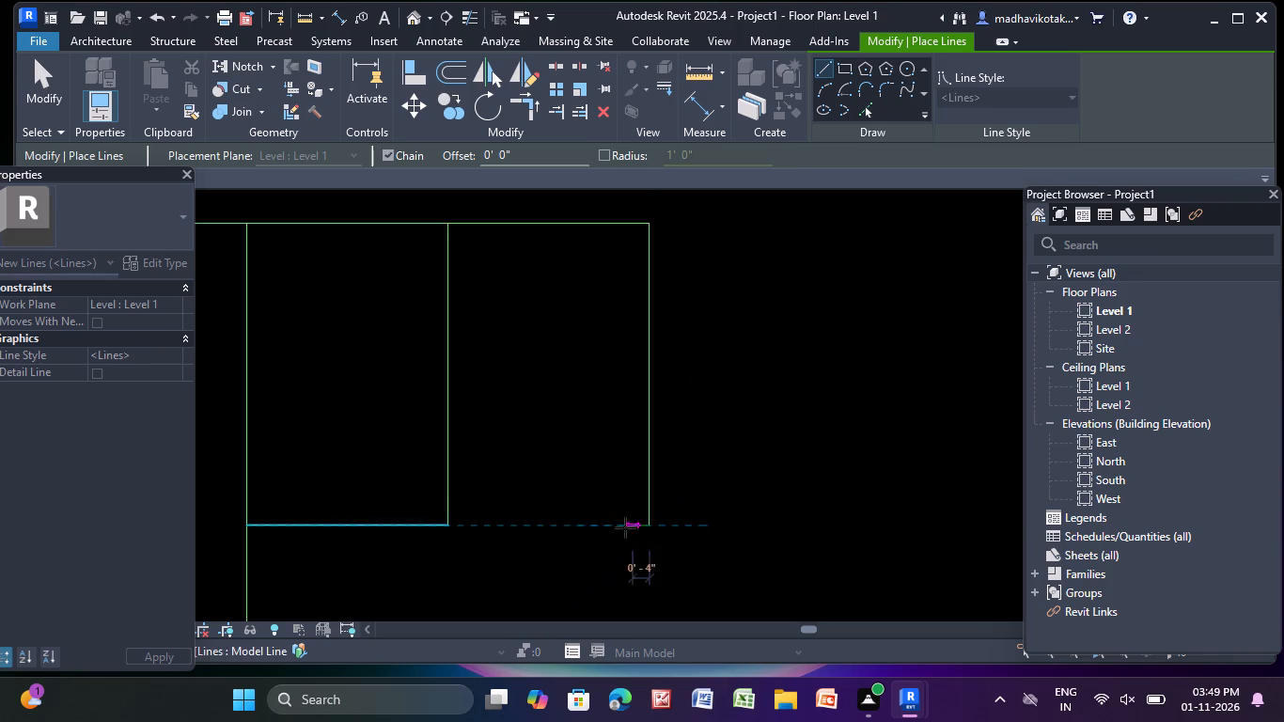
{"action": "left_click", "coordinate": [447, 520]}
{"action": "key", "text": "Escape"}
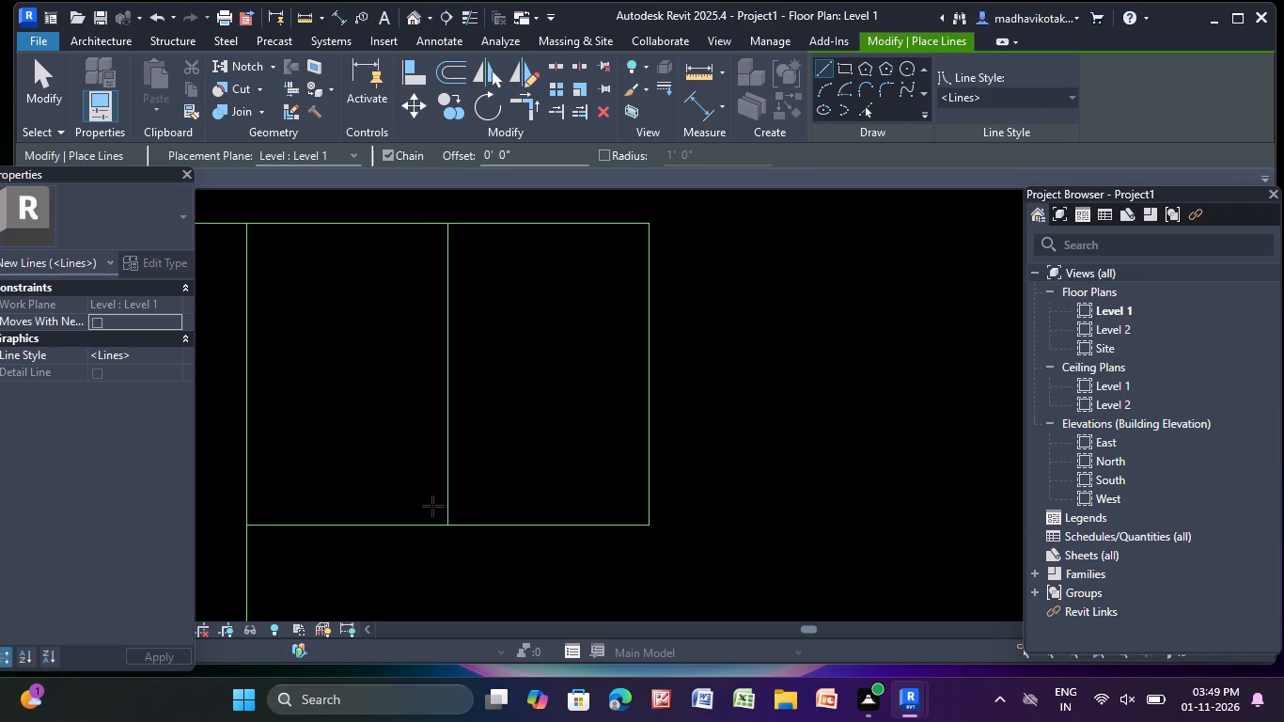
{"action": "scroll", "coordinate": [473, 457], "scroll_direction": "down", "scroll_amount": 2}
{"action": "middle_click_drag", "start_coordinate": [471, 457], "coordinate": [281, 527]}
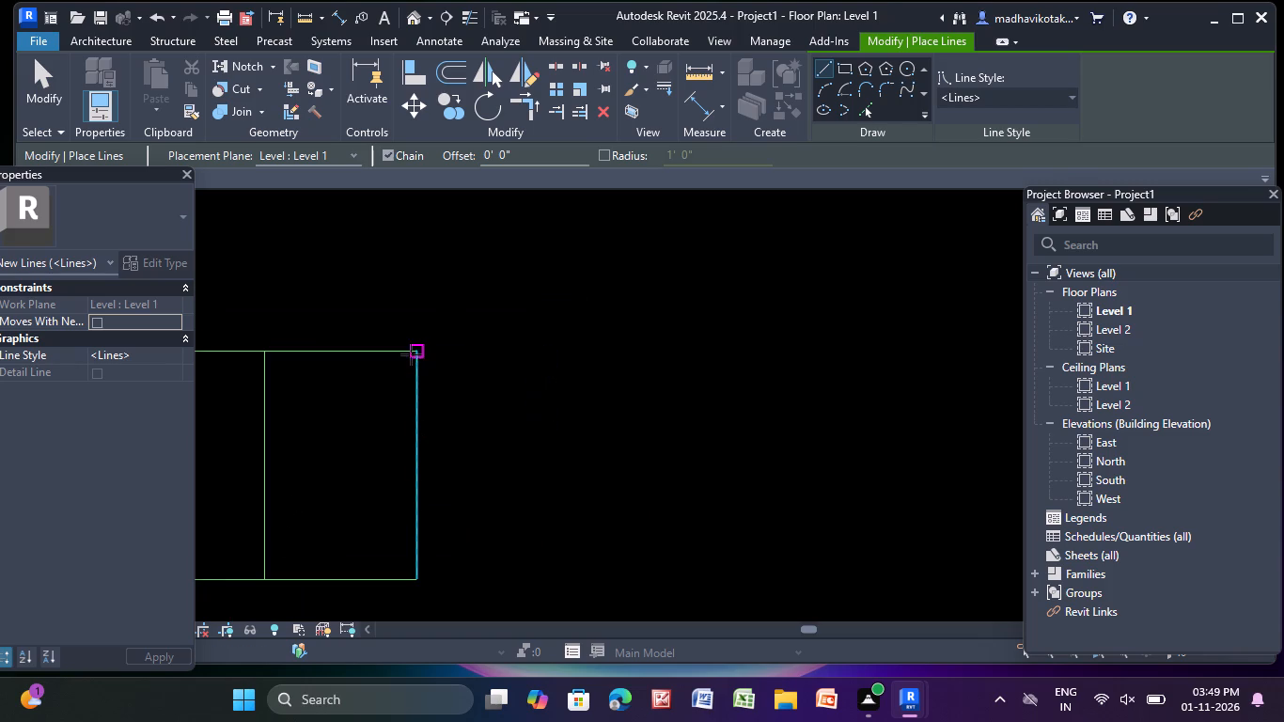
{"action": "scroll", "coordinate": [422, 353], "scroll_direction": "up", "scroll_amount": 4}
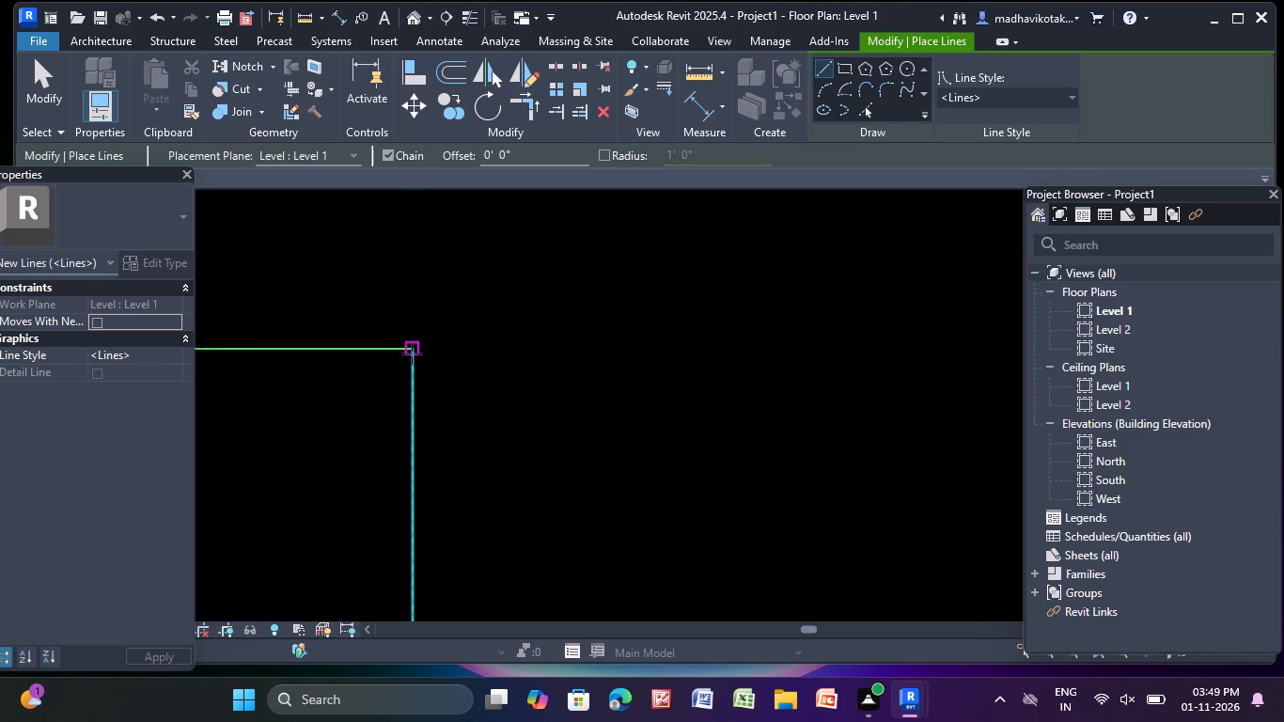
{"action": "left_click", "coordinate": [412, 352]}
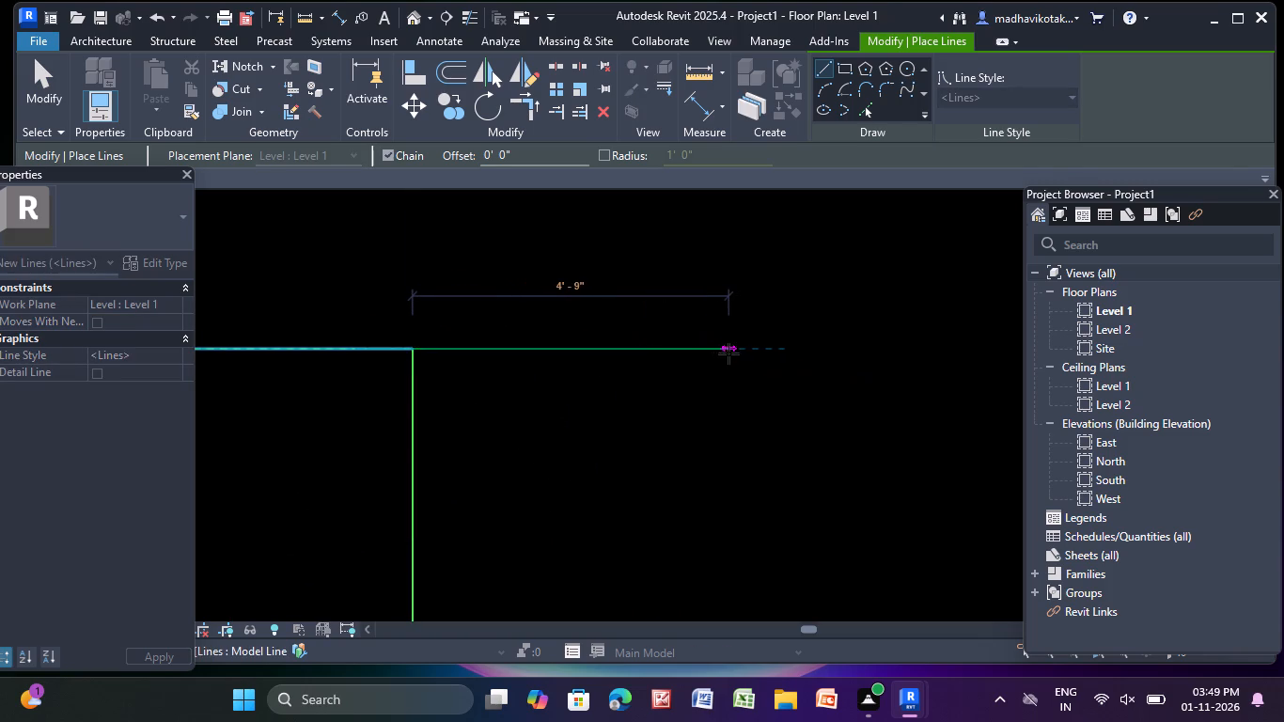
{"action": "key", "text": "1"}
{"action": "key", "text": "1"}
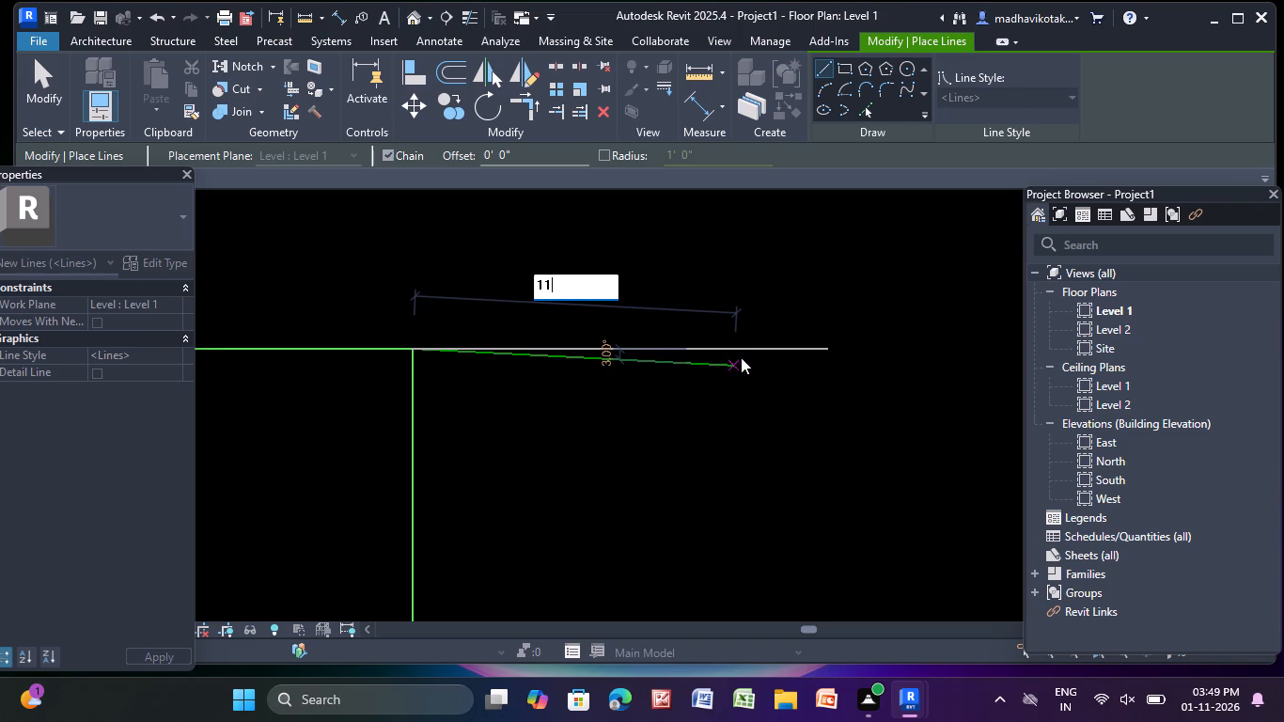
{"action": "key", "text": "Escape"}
Draw an 11'-6" horizontal model line to the right from the top-right corner of the second 4'-wide room.
{"action": "left_click", "coordinate": [674, 88]}
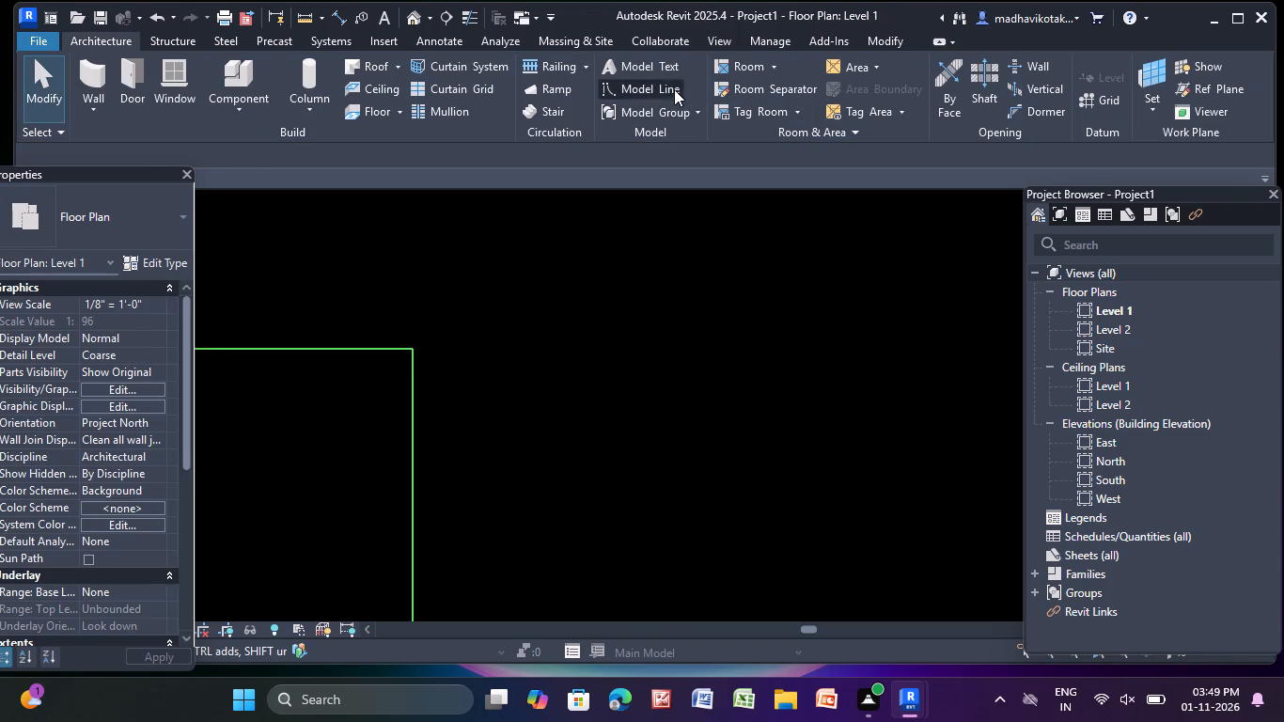
{"action": "left_click", "coordinate": [823, 72]}
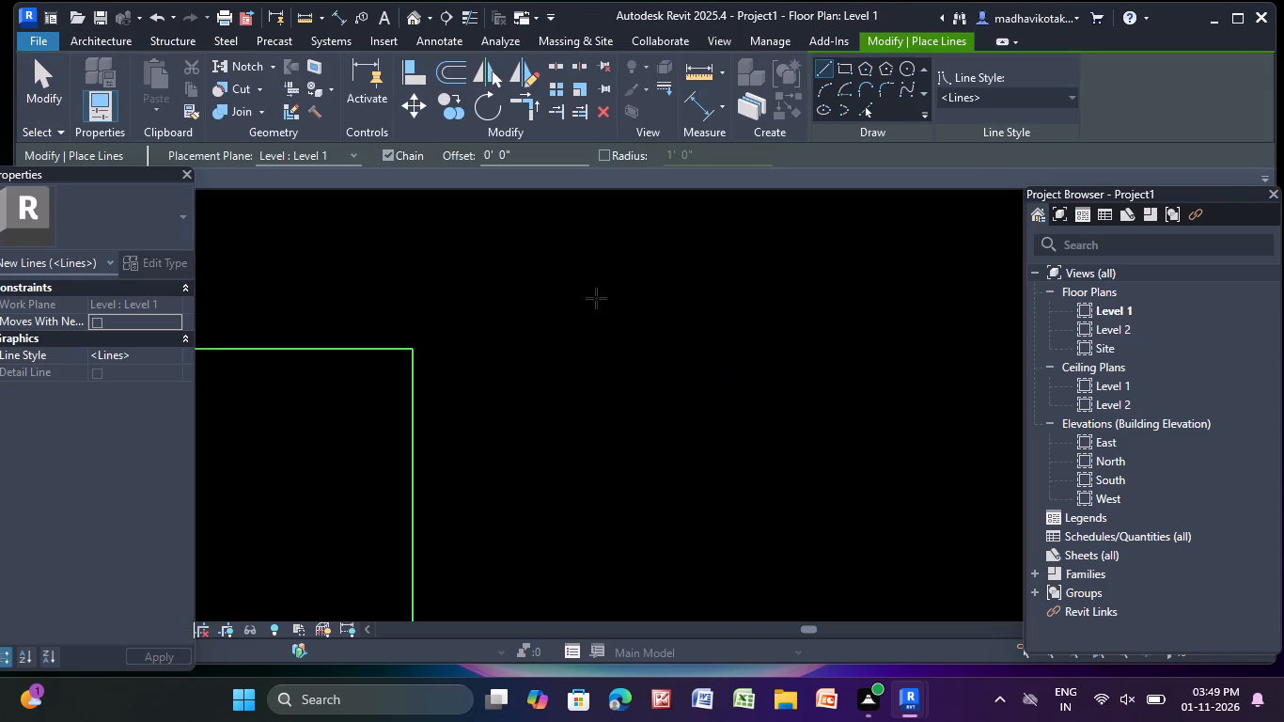
{"action": "left_click", "coordinate": [412, 349]}
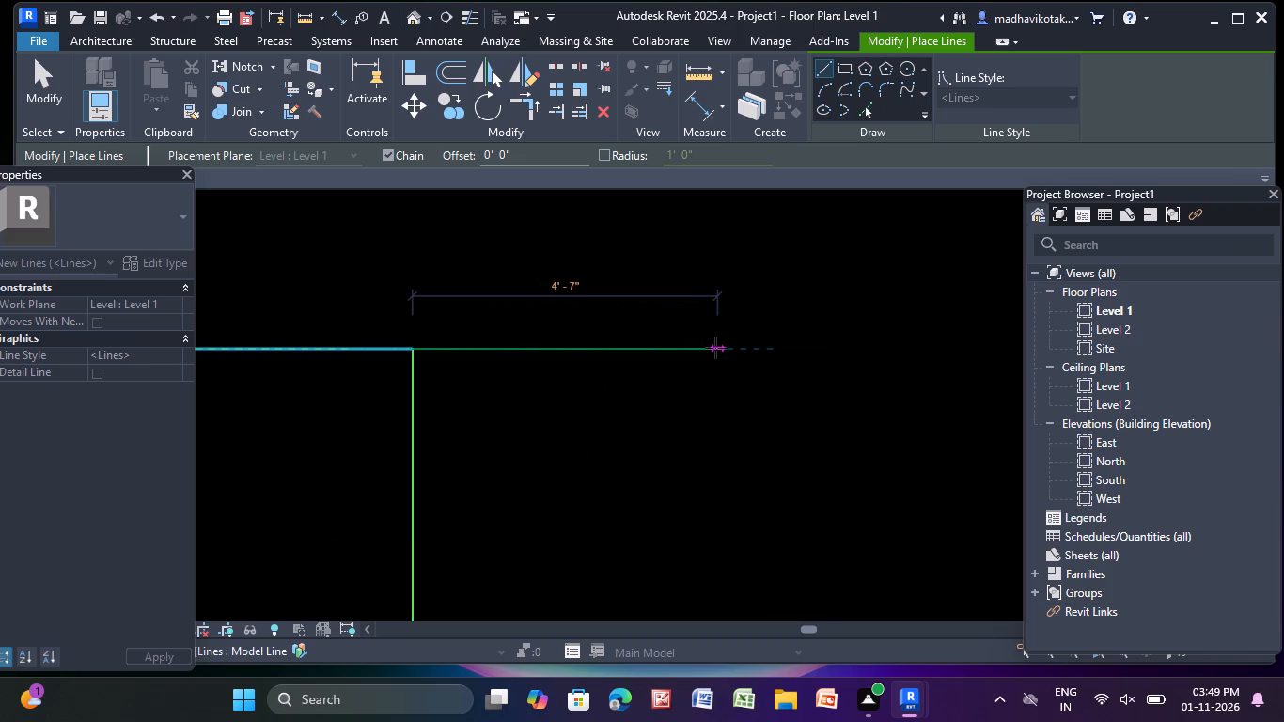
{"action": "type", "text": "11'-"}
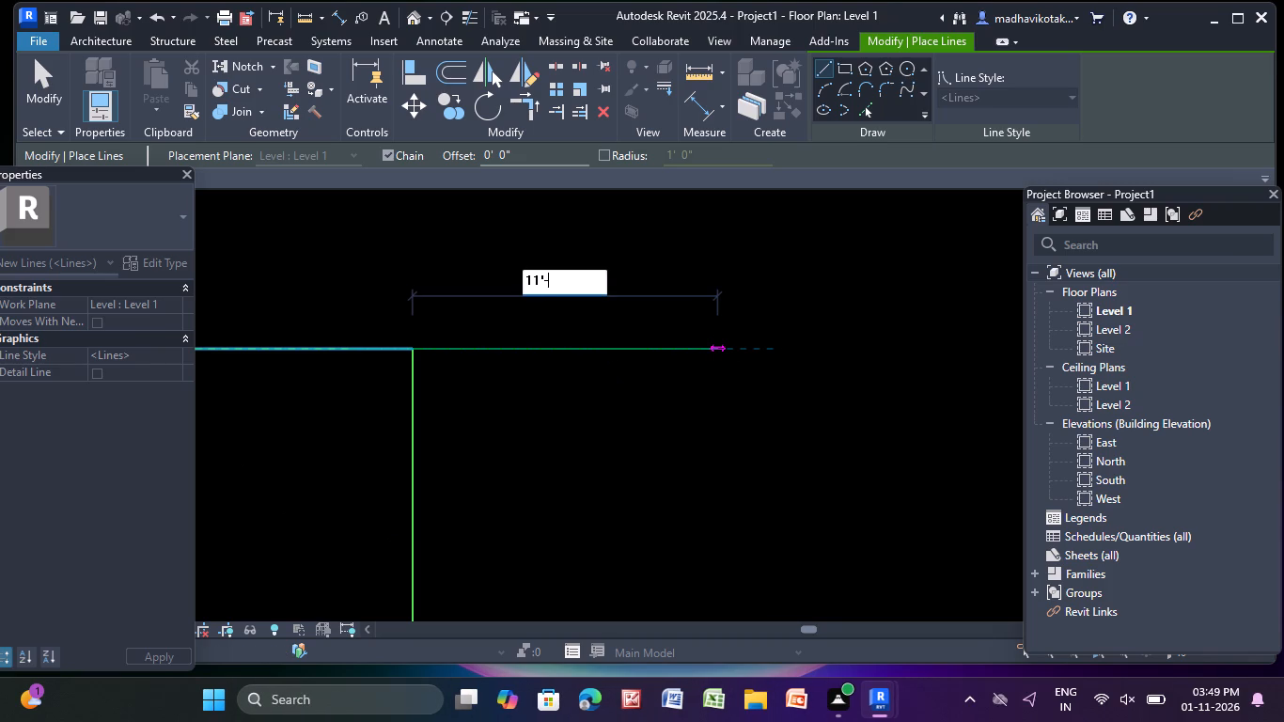
{"action": "key", "text": "6"}
{"action": "key", "text": "shift+quotedbl"}
{"action": "key", "text": "Return"}
Continue with a 9'-6" vertical model line downward, level with the first room's bottom edge.
{"action": "scroll", "coordinate": [713, 349], "scroll_direction": "down", "scroll_amount": 6}
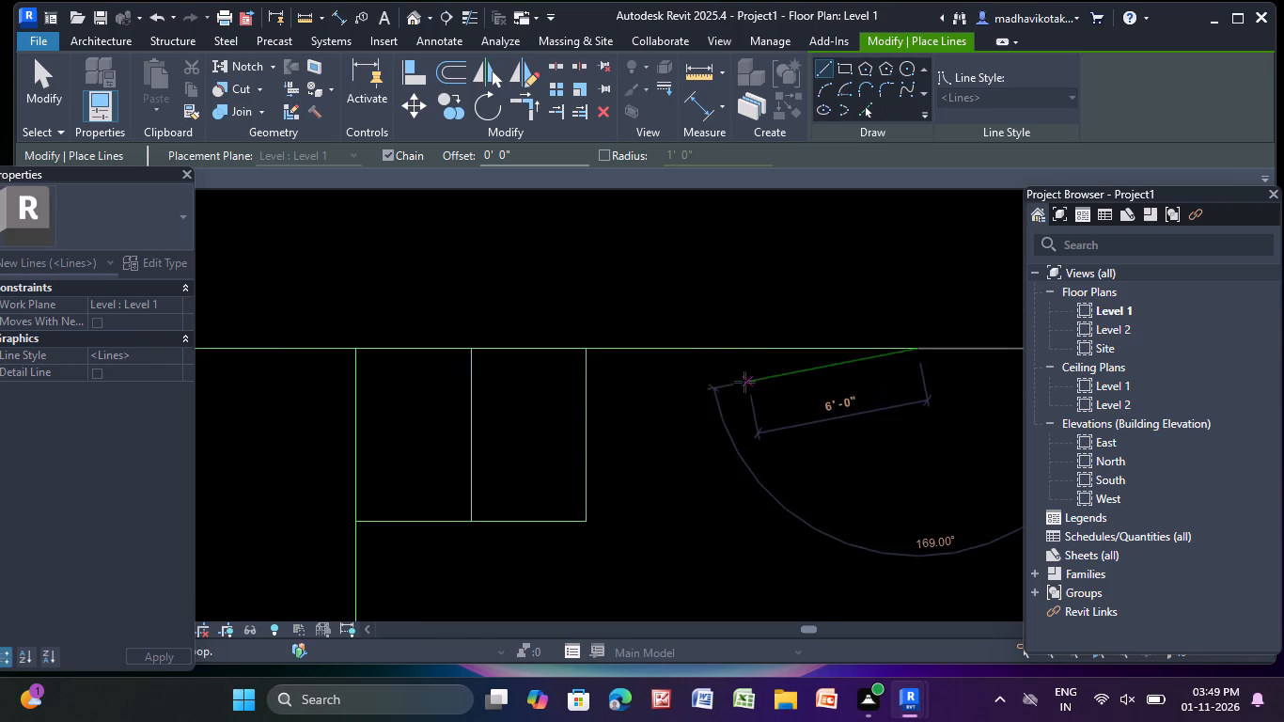
{"action": "middle_click_drag", "start_coordinate": [744, 382], "coordinate": [546, 240]}
{"action": "scroll", "coordinate": [697, 464], "scroll_direction": "down", "scroll_amount": 2}
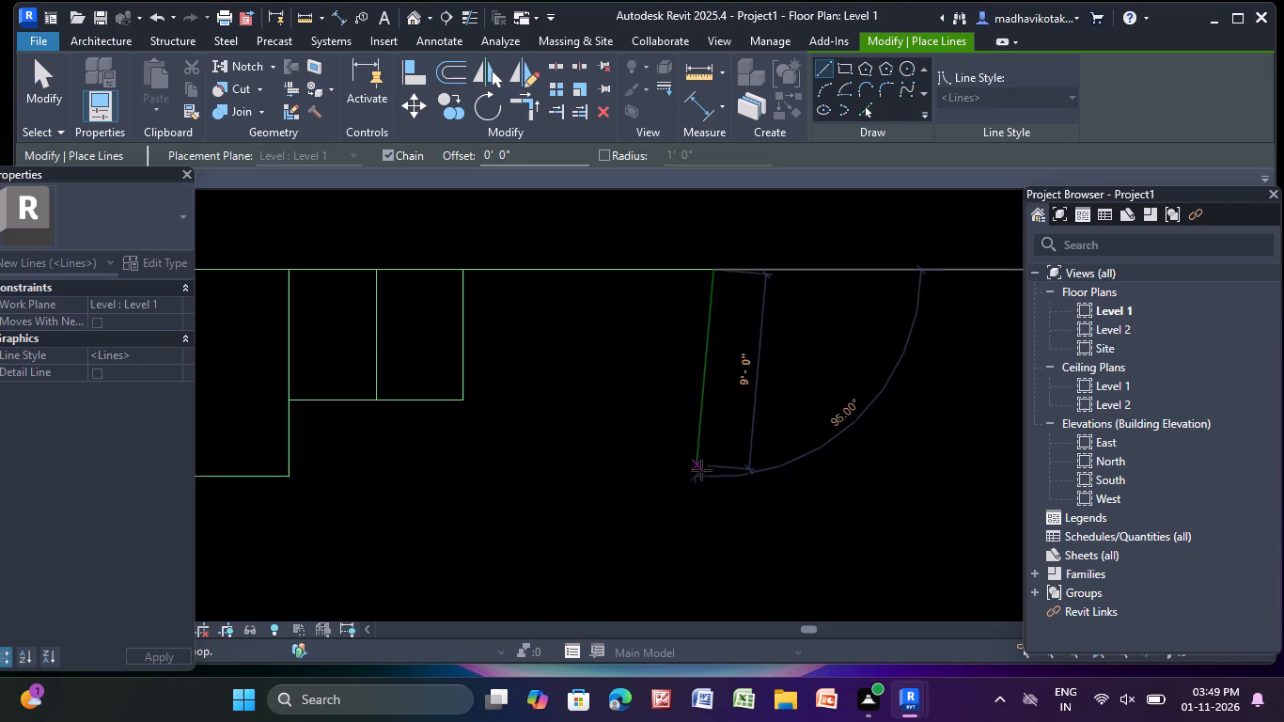
{"action": "left_click", "coordinate": [126, 721]}
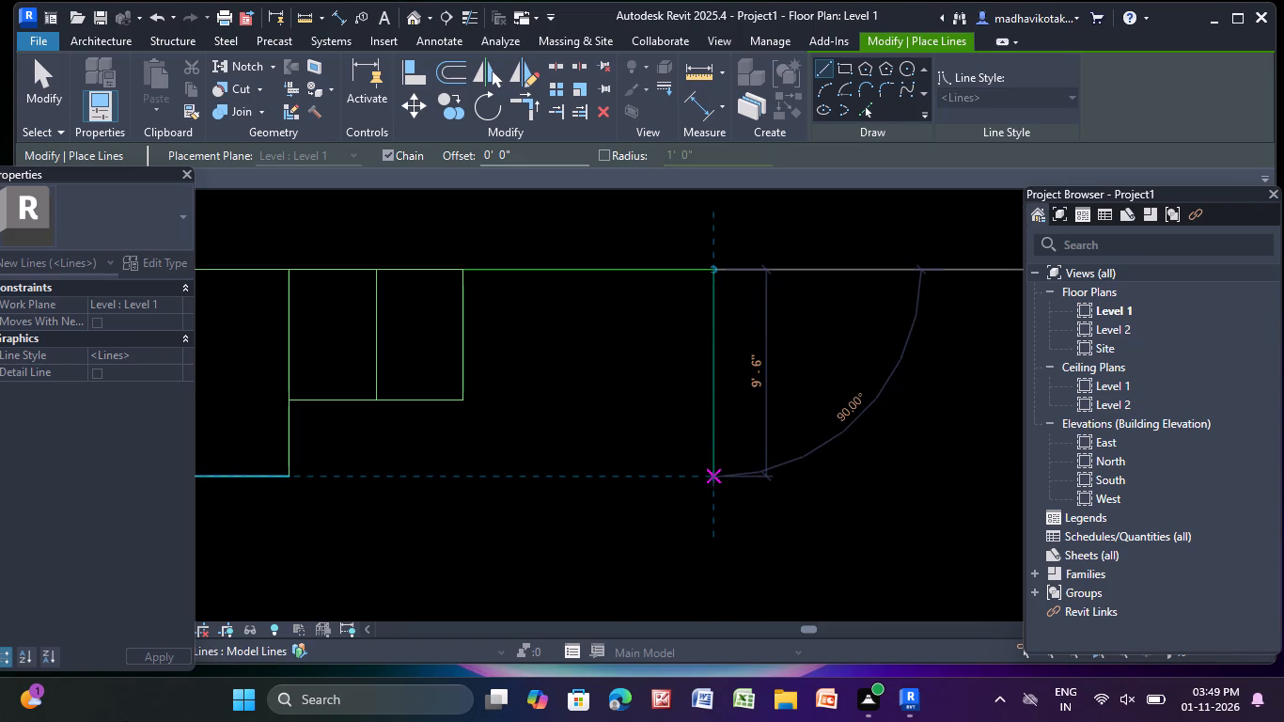
{"action": "left_click", "coordinate": [126, 721]}
{"action": "left_click", "coordinate": [714, 476]}
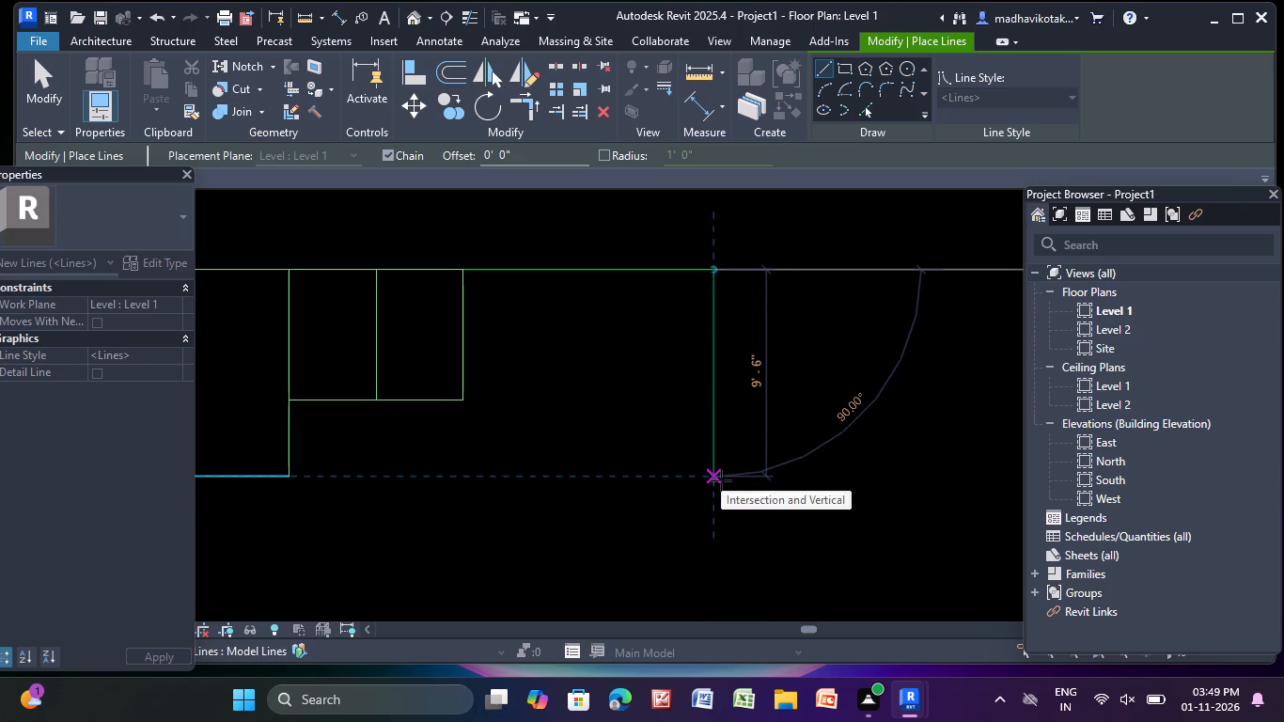
{"action": "left_click", "coordinate": [721, 481]}
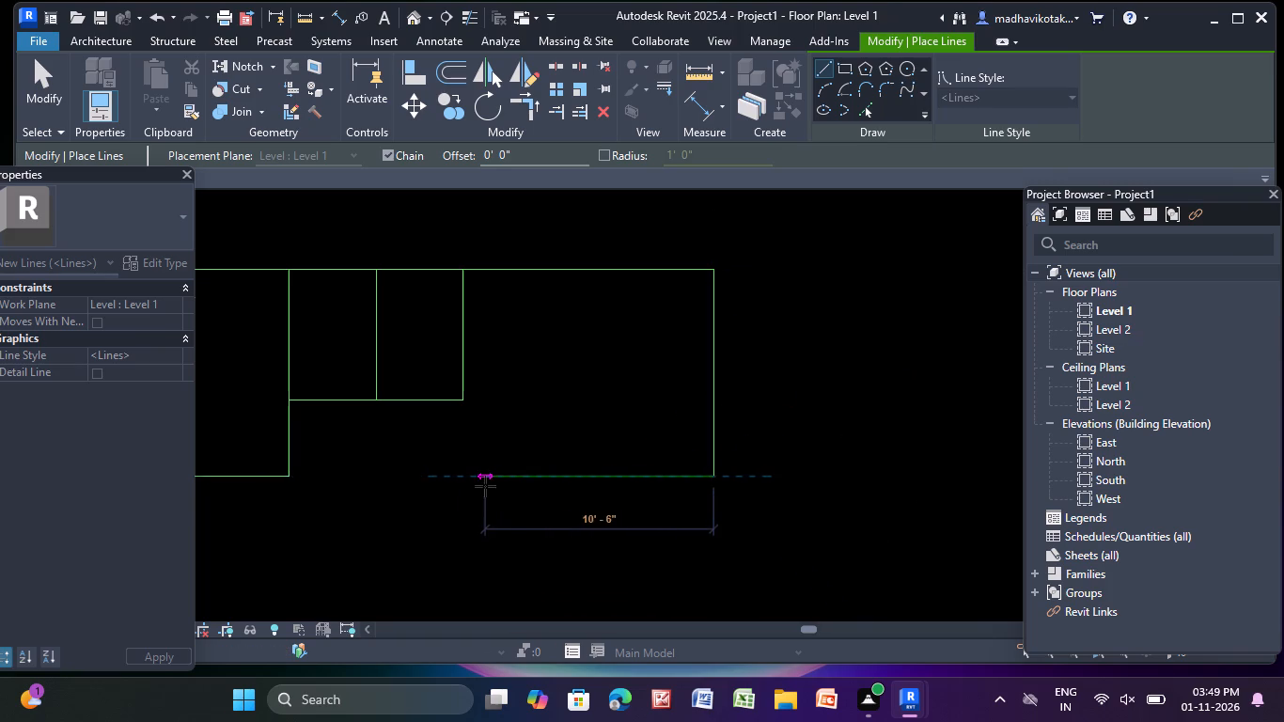
Close the new room with a horizontal line leftward and a 3'-6" vertical line up to the second small room's bottom-right corner.
{"action": "scroll", "coordinate": [485, 486], "scroll_direction": "down", "scroll_amount": 2}
{"action": "middle_click_drag", "start_coordinate": [493, 486], "coordinate": [631, 494]}
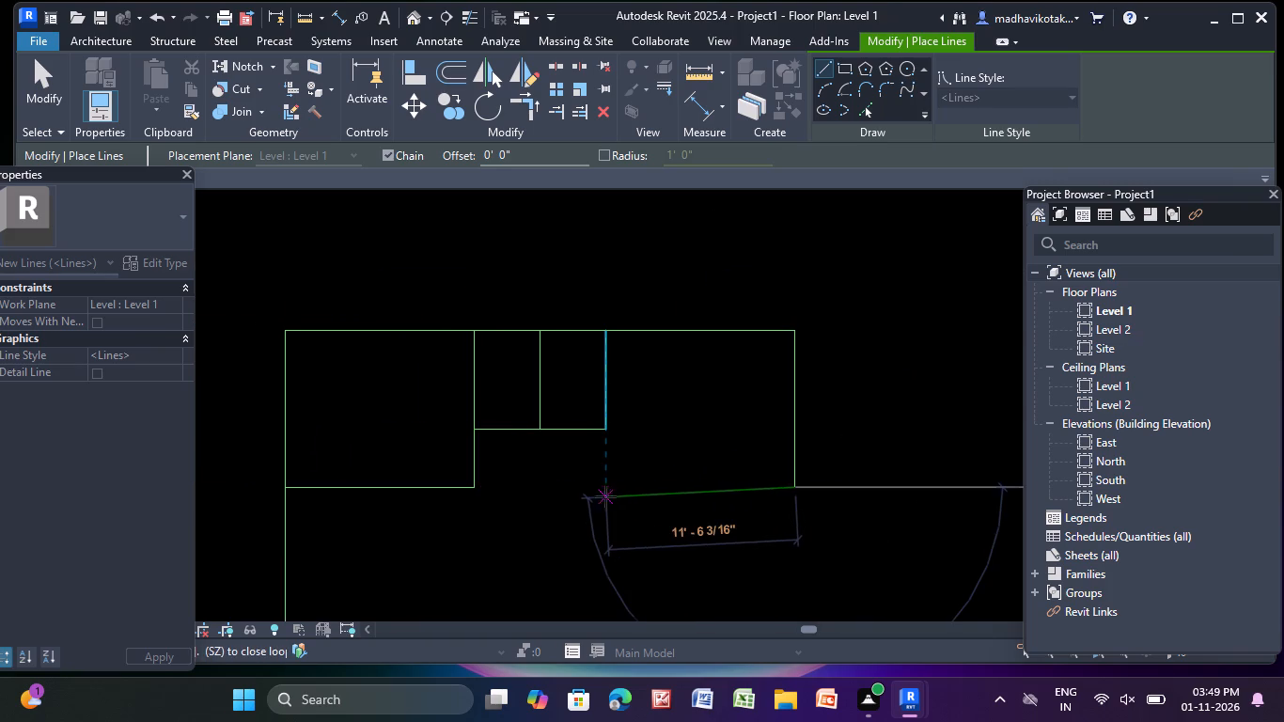
{"action": "left_click", "coordinate": [605, 496]}
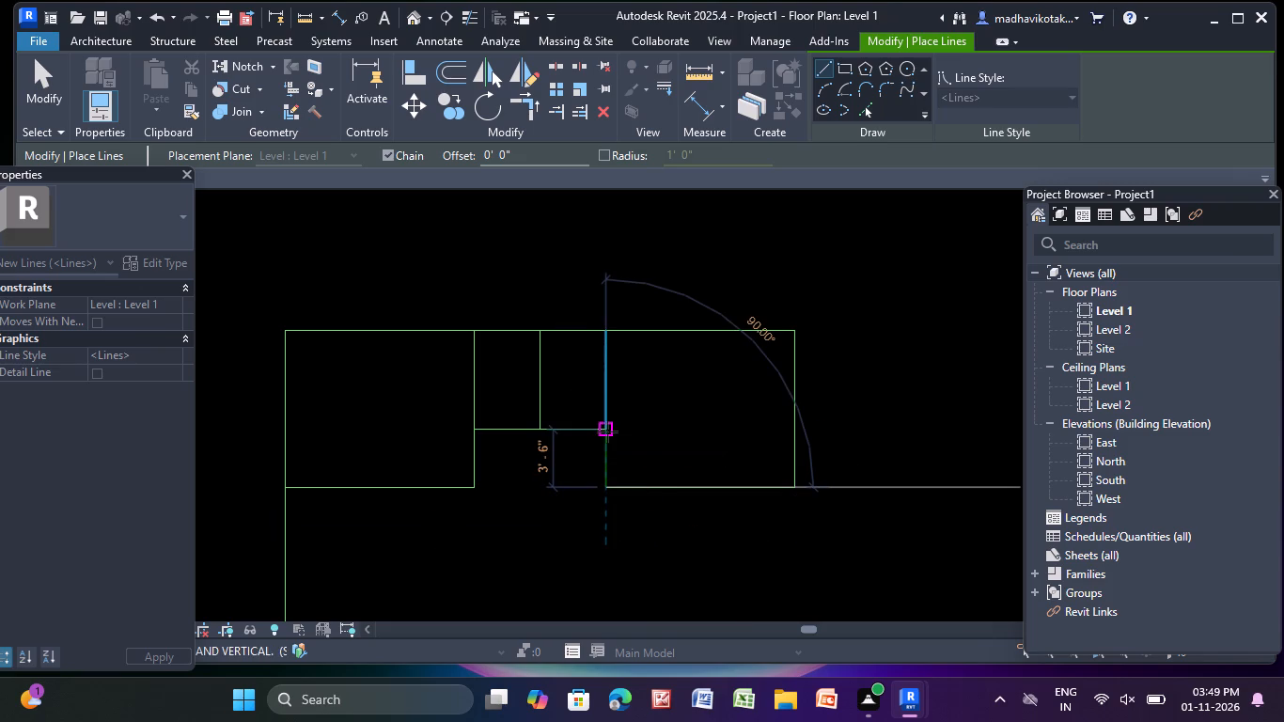
{"action": "left_click", "coordinate": [606, 426]}
{"action": "key", "text": "Escape"}
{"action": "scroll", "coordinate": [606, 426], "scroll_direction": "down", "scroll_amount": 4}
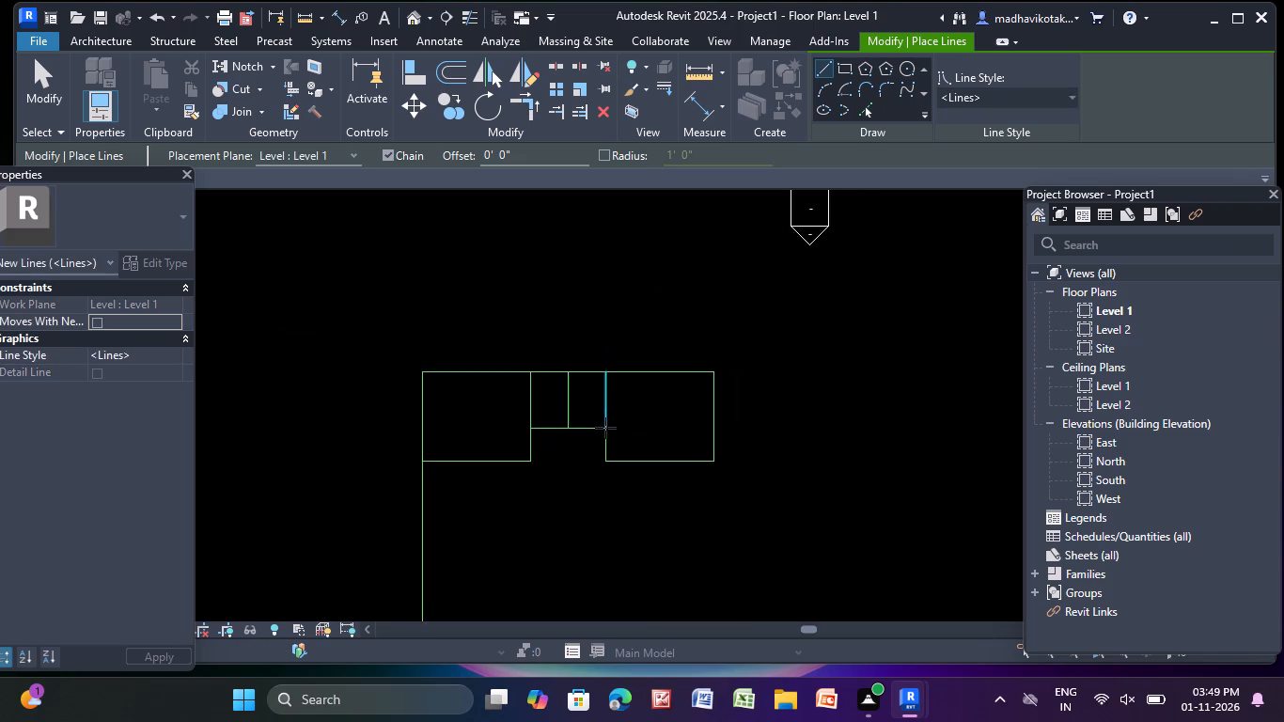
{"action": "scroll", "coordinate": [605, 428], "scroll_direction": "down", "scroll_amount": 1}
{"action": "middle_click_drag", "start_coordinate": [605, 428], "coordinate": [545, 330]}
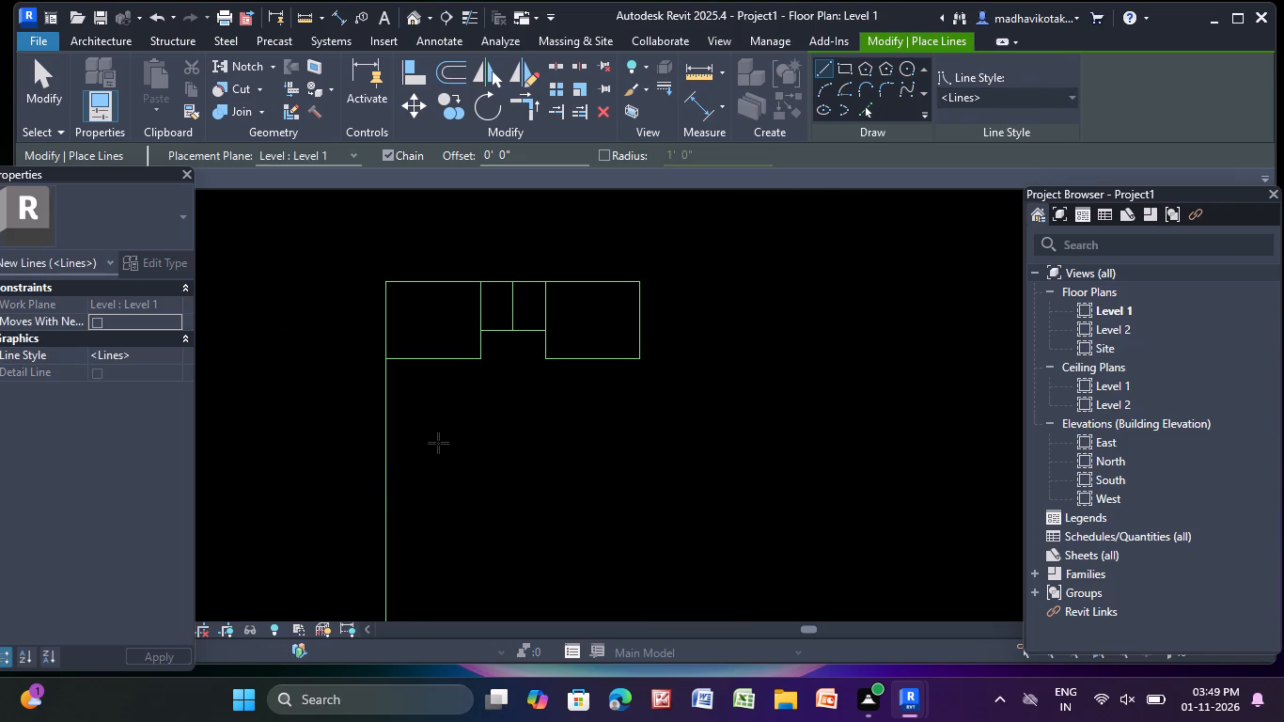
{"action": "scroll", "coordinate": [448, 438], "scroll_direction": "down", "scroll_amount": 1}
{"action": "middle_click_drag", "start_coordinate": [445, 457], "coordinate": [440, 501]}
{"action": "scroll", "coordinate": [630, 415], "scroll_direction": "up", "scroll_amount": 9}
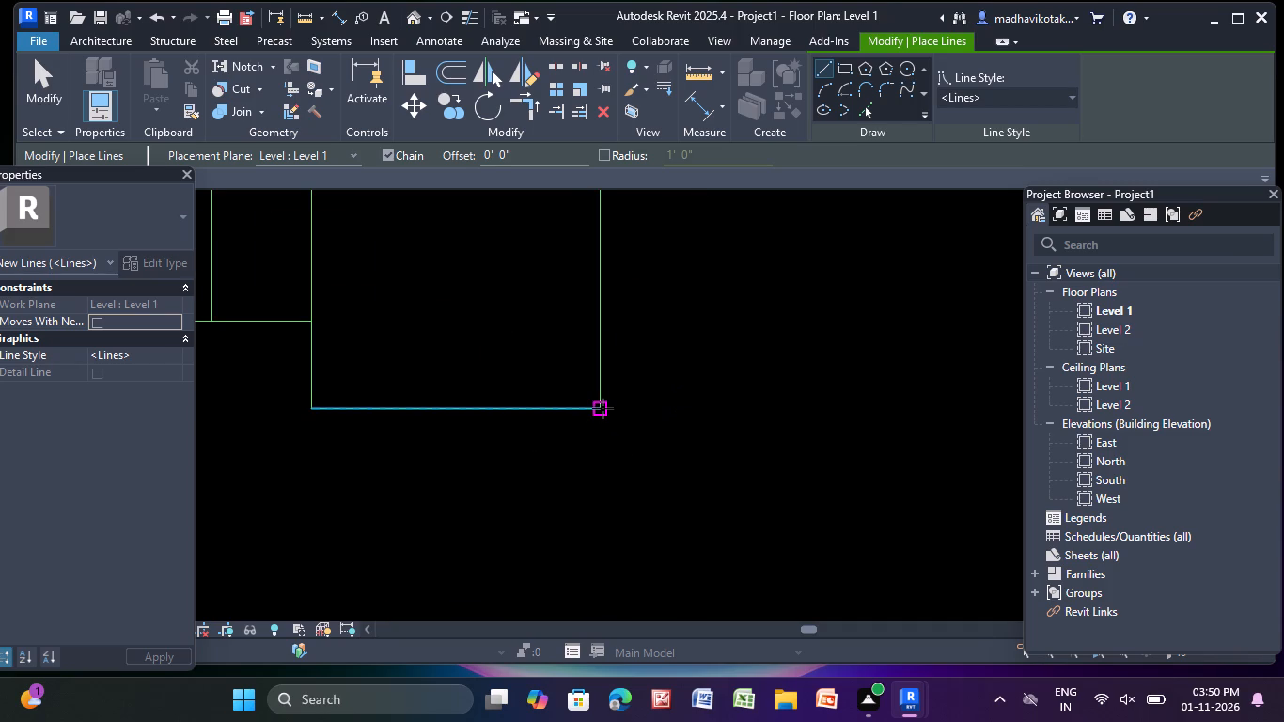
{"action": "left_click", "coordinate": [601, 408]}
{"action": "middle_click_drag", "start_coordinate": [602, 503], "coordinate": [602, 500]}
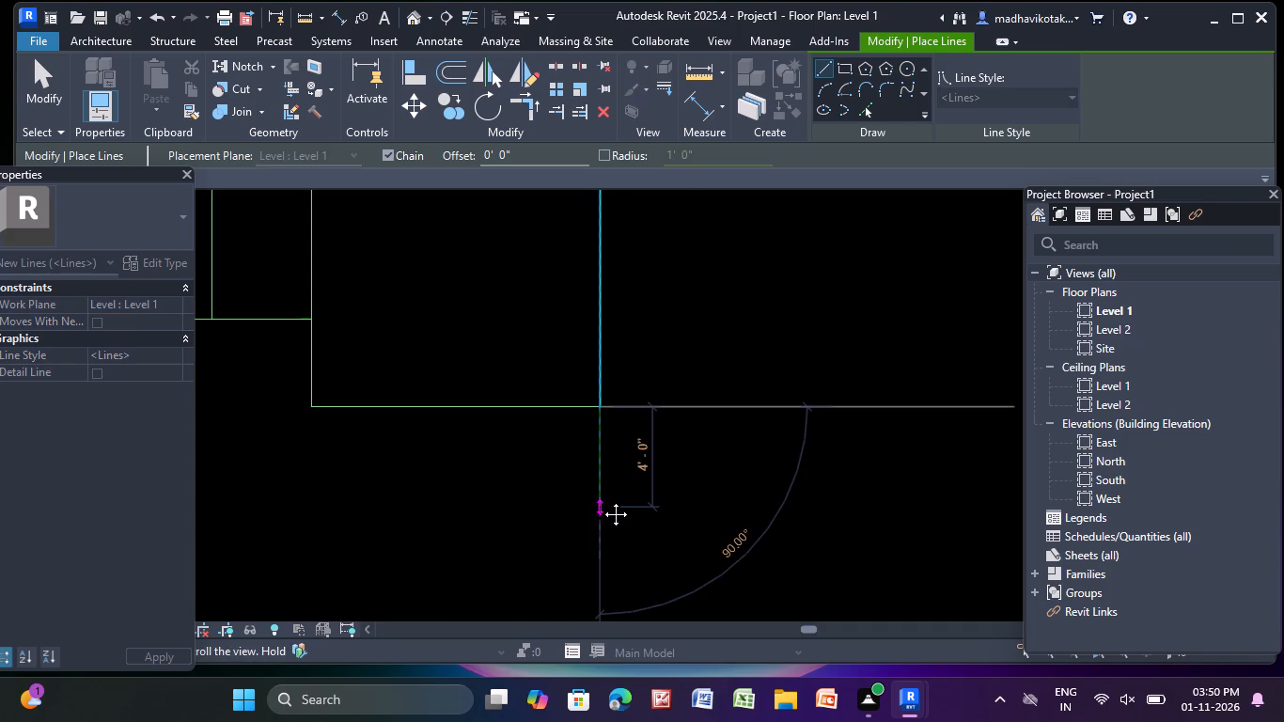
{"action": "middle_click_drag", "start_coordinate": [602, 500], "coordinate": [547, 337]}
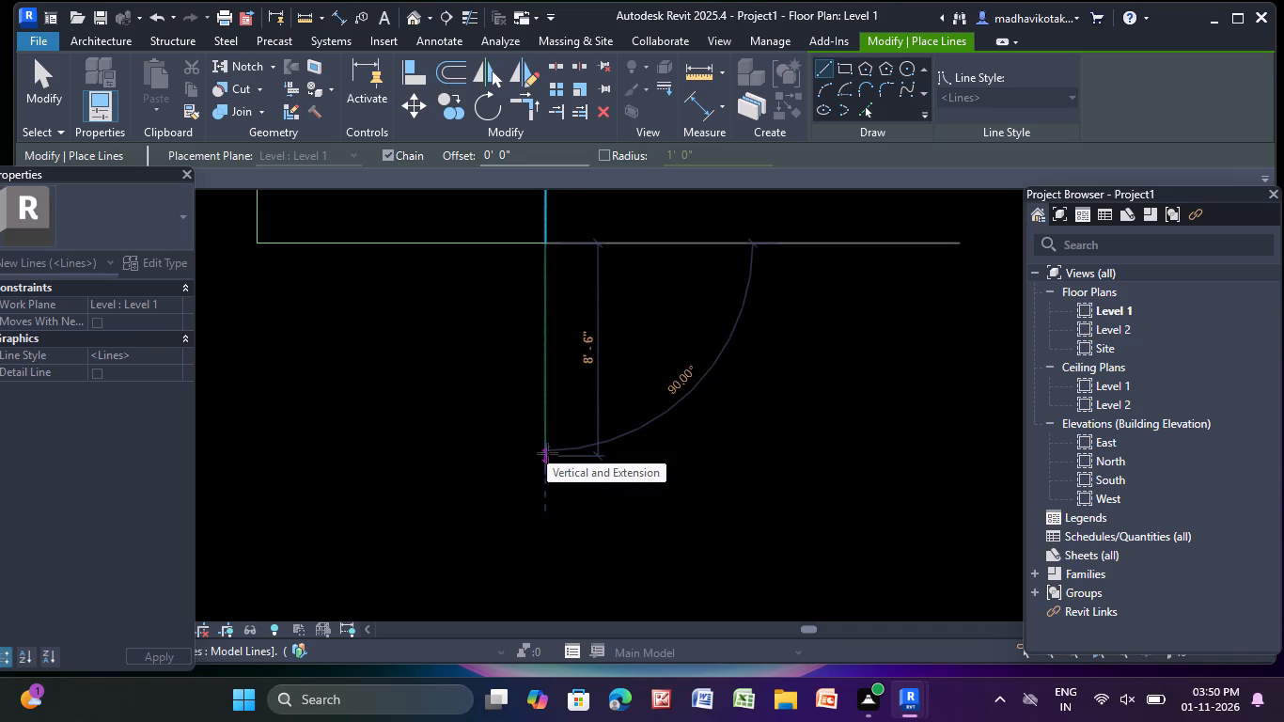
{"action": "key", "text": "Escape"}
Draw a 3'-6" horizontal model line along the first room's bottom edge, starting from its bottom-left corner.
{"action": "scroll", "coordinate": [547, 453], "scroll_direction": "down", "scroll_amount": 5}
{"action": "middle_click_drag", "start_coordinate": [547, 453], "coordinate": [902, 470]}
{"action": "middle_click_drag", "start_coordinate": [651, 438], "coordinate": [651, 436]}
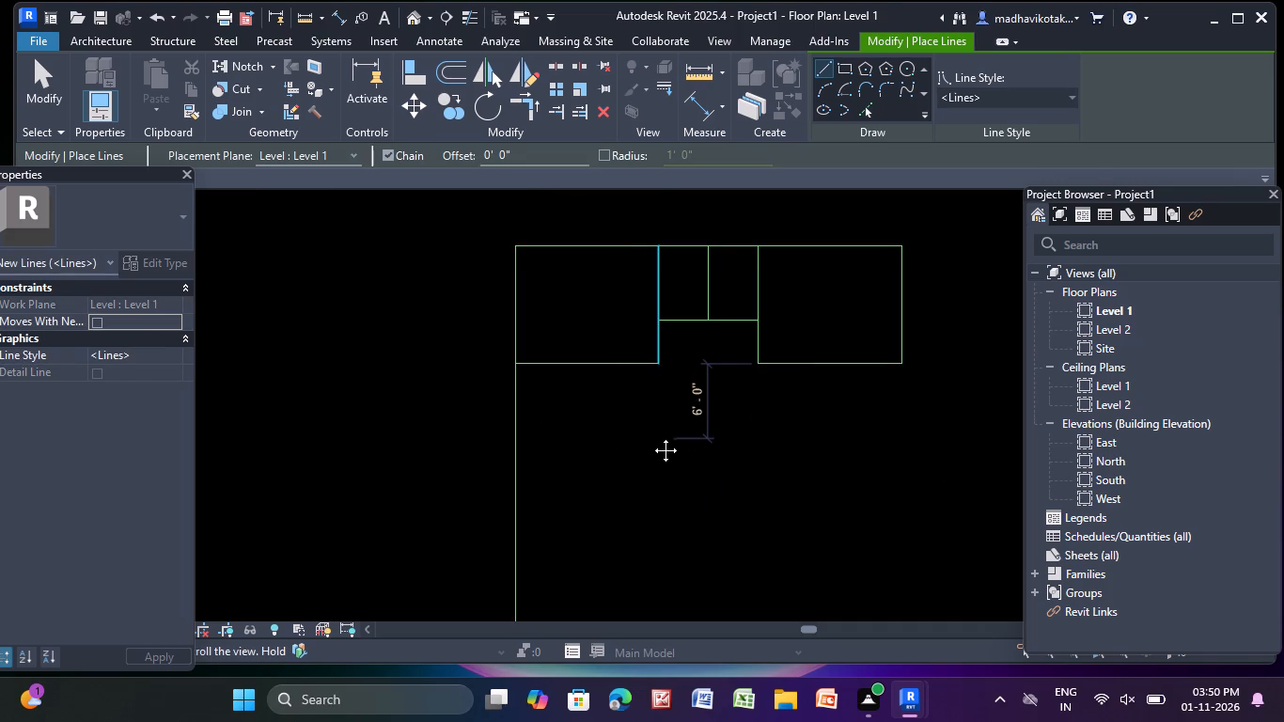
{"action": "middle_click_drag", "start_coordinate": [651, 436], "coordinate": [578, 436]}
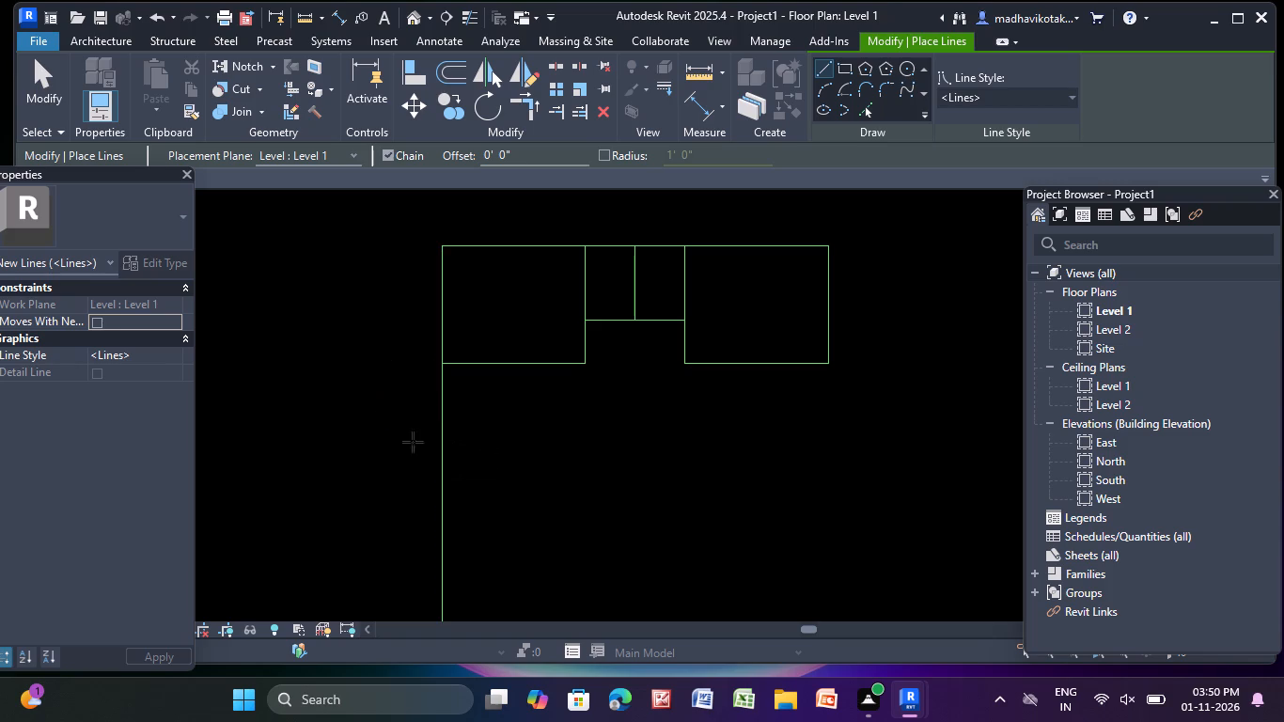
{"action": "scroll", "coordinate": [473, 364], "scroll_direction": "up", "scroll_amount": 9}
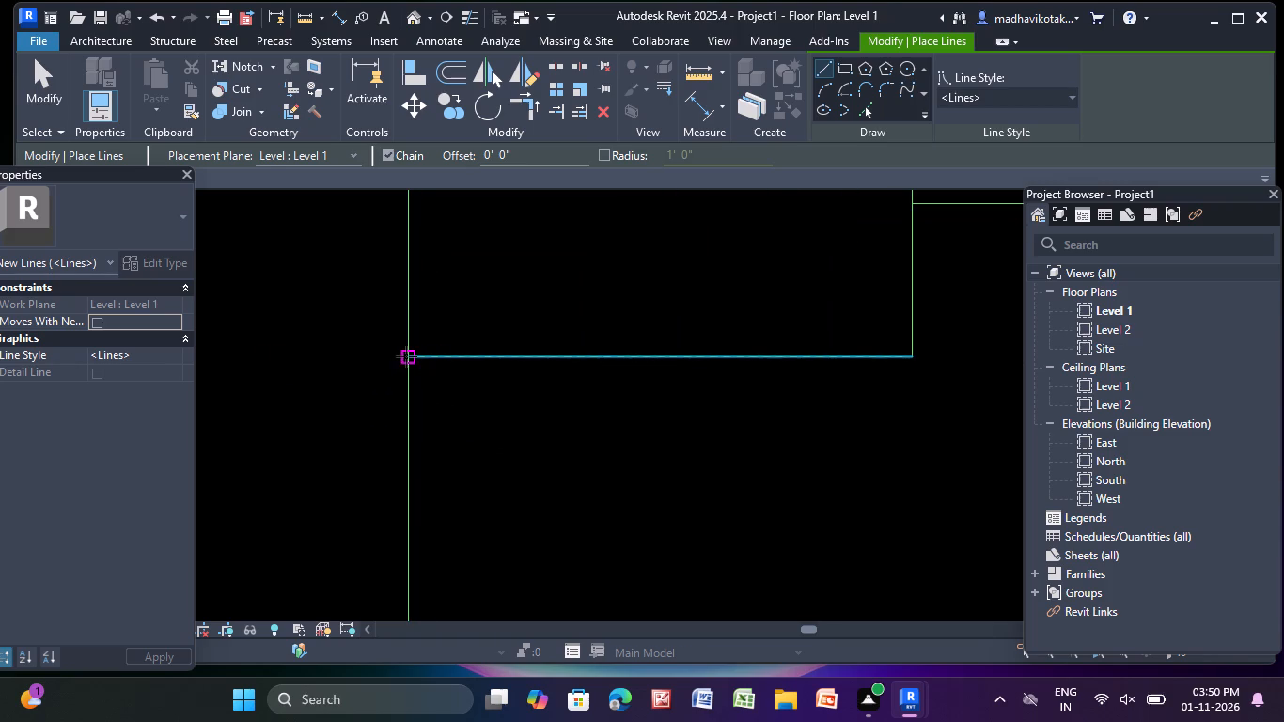
{"action": "left_click", "coordinate": [407, 357]}
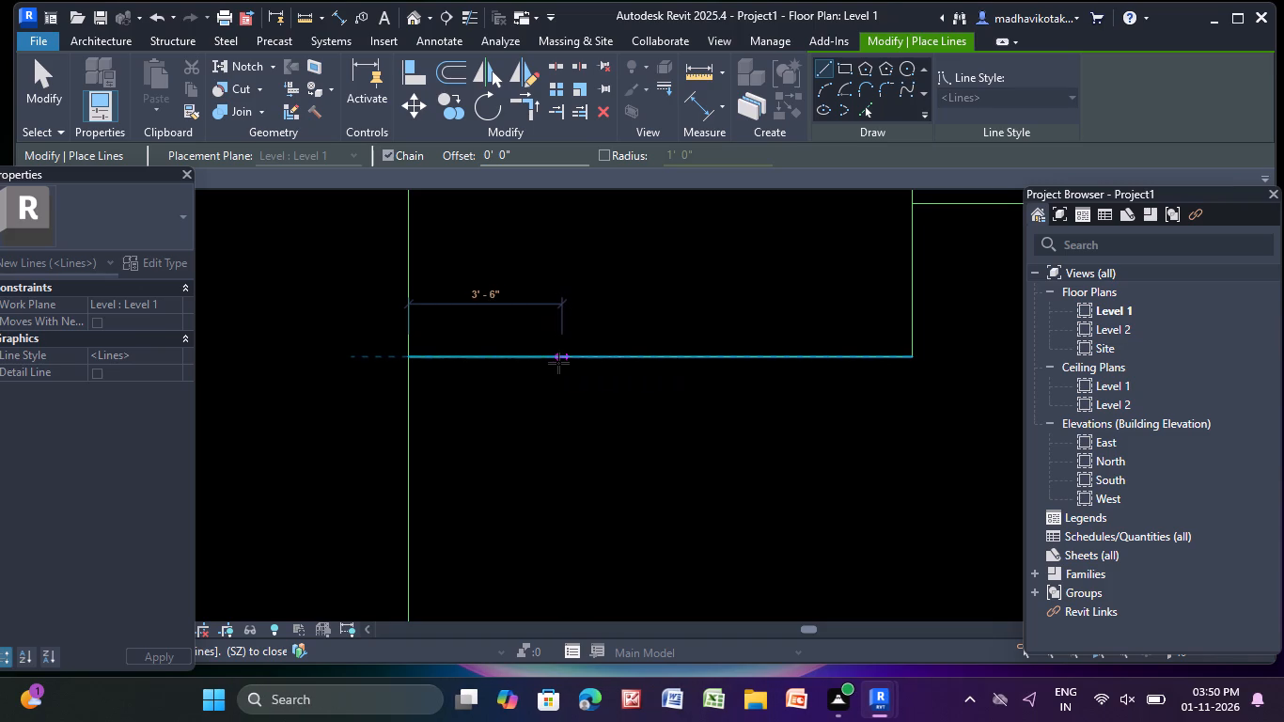
{"action": "left_click", "coordinate": [560, 363]}
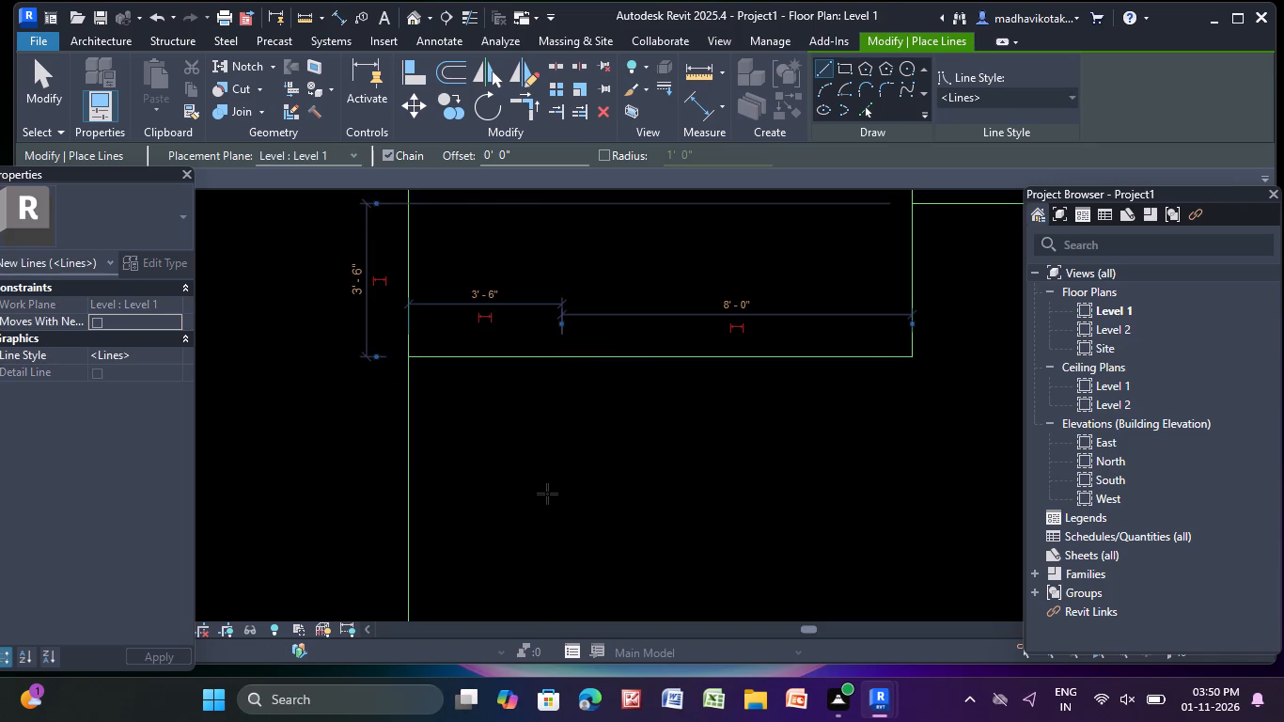
From that line's right end, draw a 6' vertical model line downward and a 3'-6" horizontal line back to the outer left line.
{"action": "left_click", "coordinate": [563, 352]}
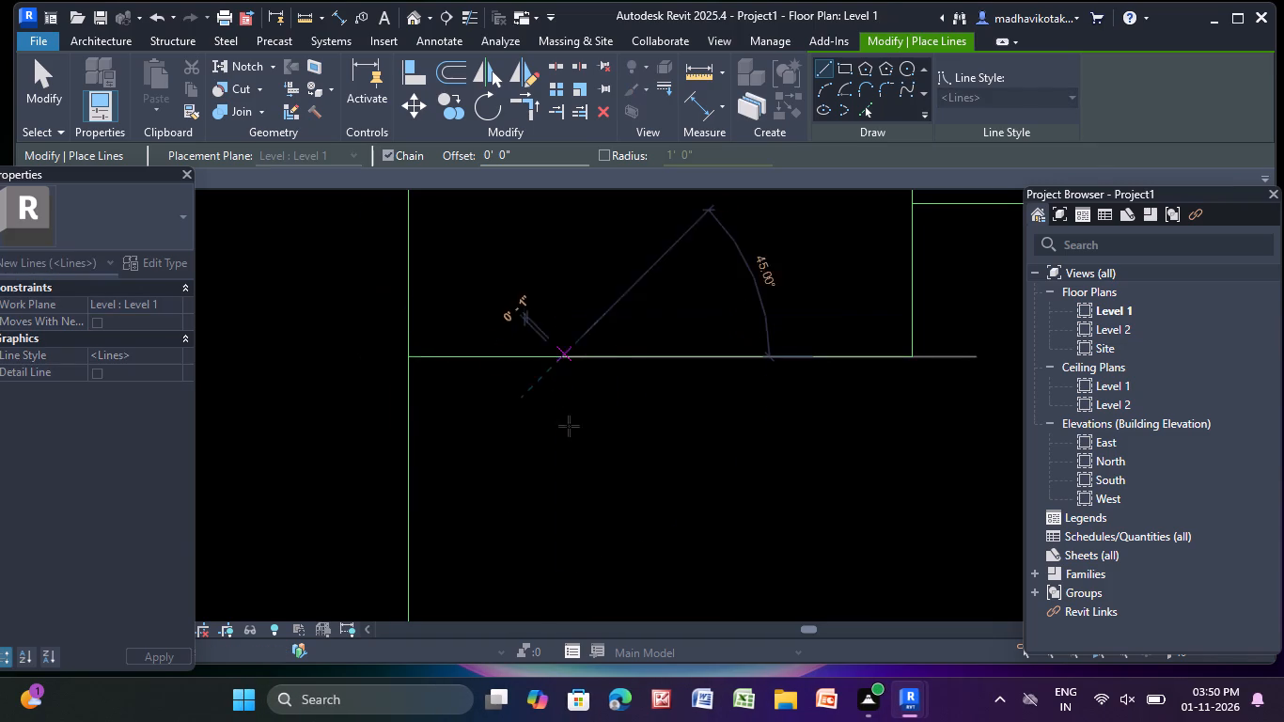
{"action": "scroll", "coordinate": [565, 516], "scroll_direction": "down", "scroll_amount": 1}
{"action": "middle_click_drag", "start_coordinate": [563, 514], "coordinate": [562, 510]}
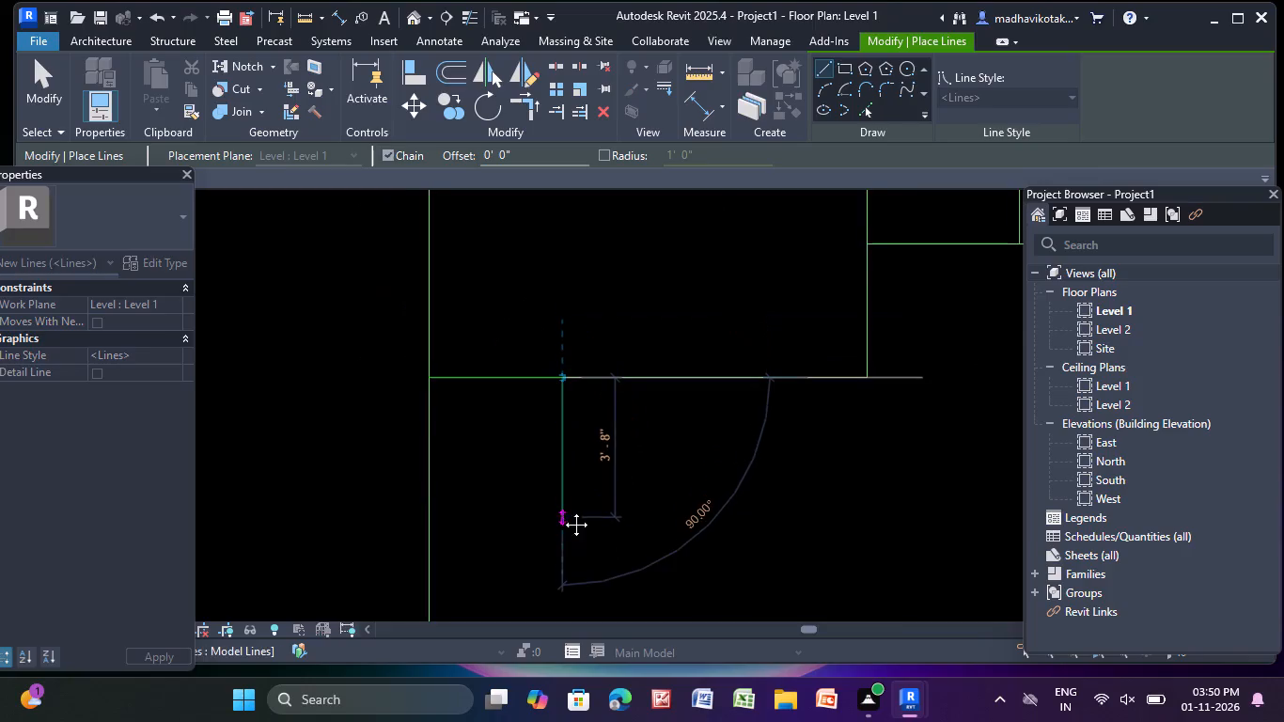
{"action": "middle_click_drag", "start_coordinate": [562, 510], "coordinate": [534, 385]}
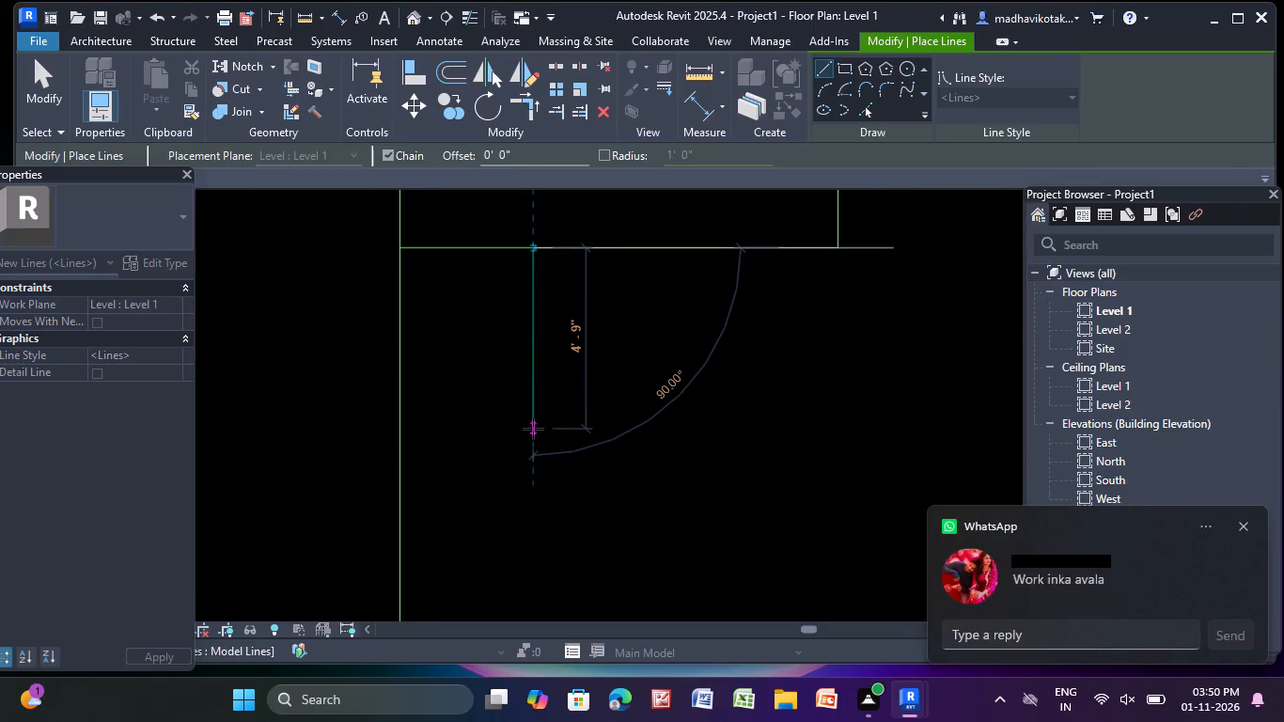
{"action": "type", "text": "6'"}
{"action": "key", "text": "Return"}
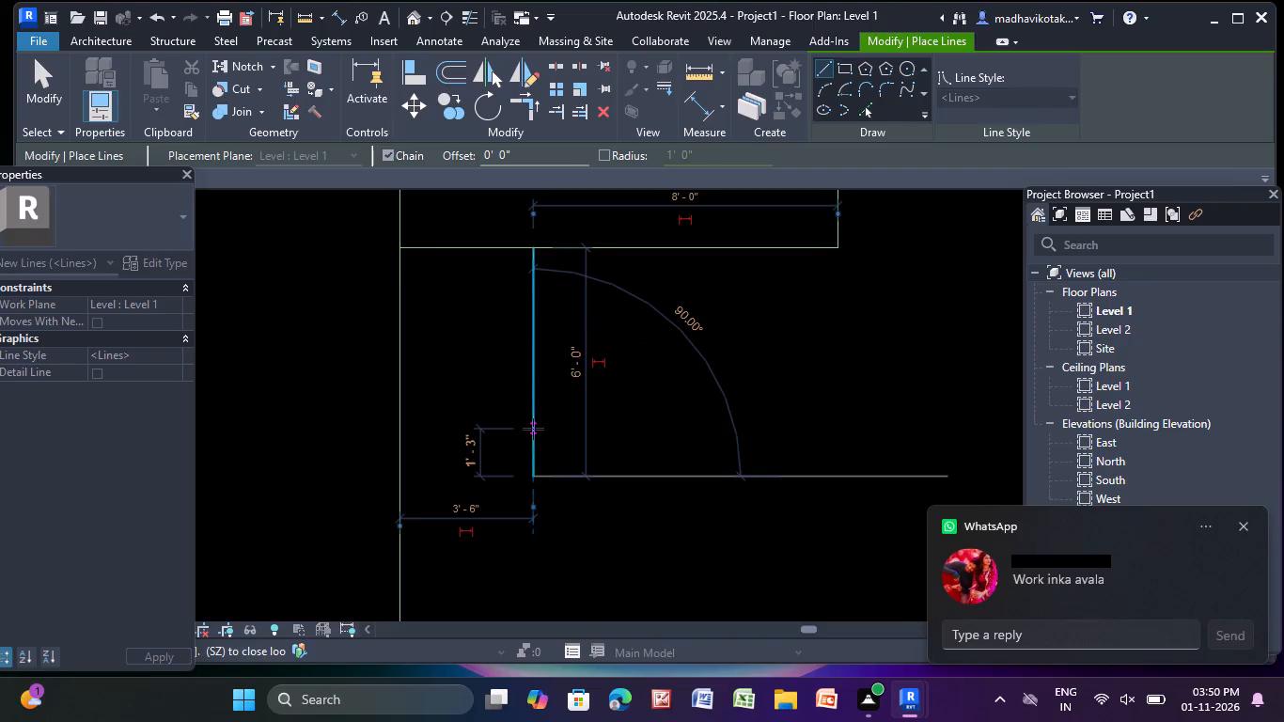
{"action": "left_click", "coordinate": [404, 478]}
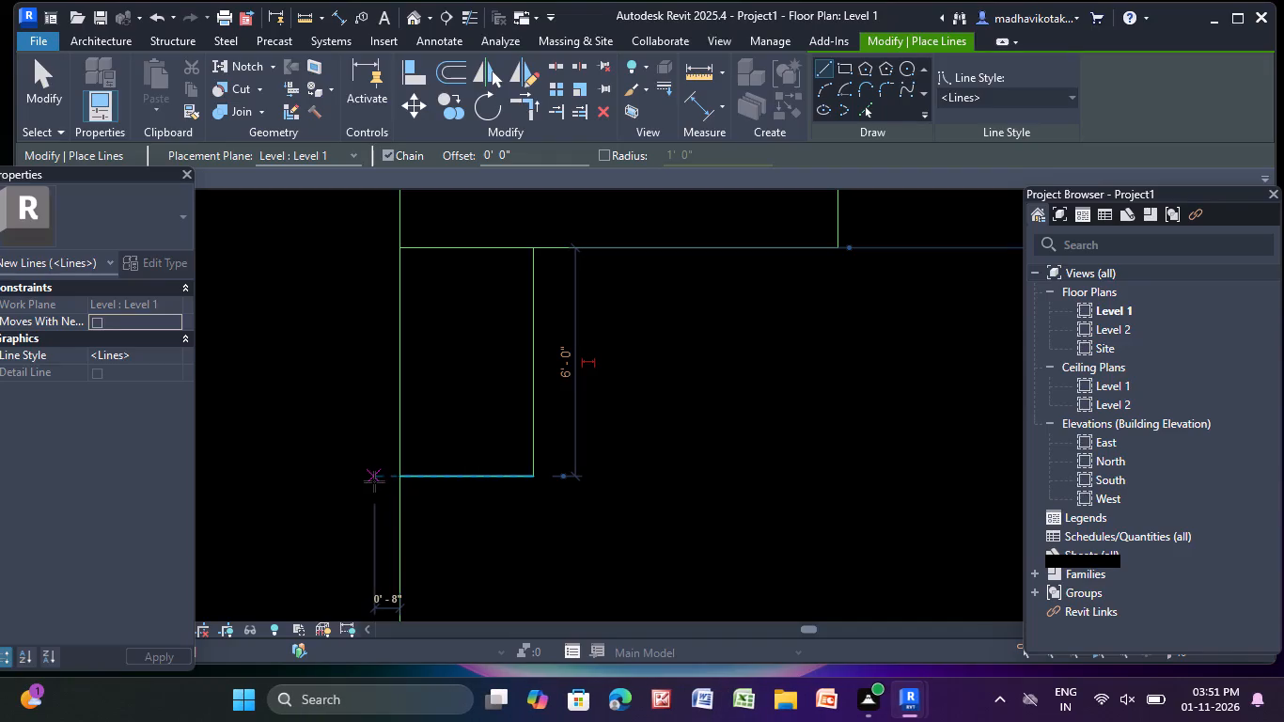
Draw a 12'-3" horizontal model line rightward from the bottom-right corner of the small 3'-6" by 6' room.
{"action": "scroll", "coordinate": [598, 506], "scroll_direction": "down", "scroll_amount": 3}
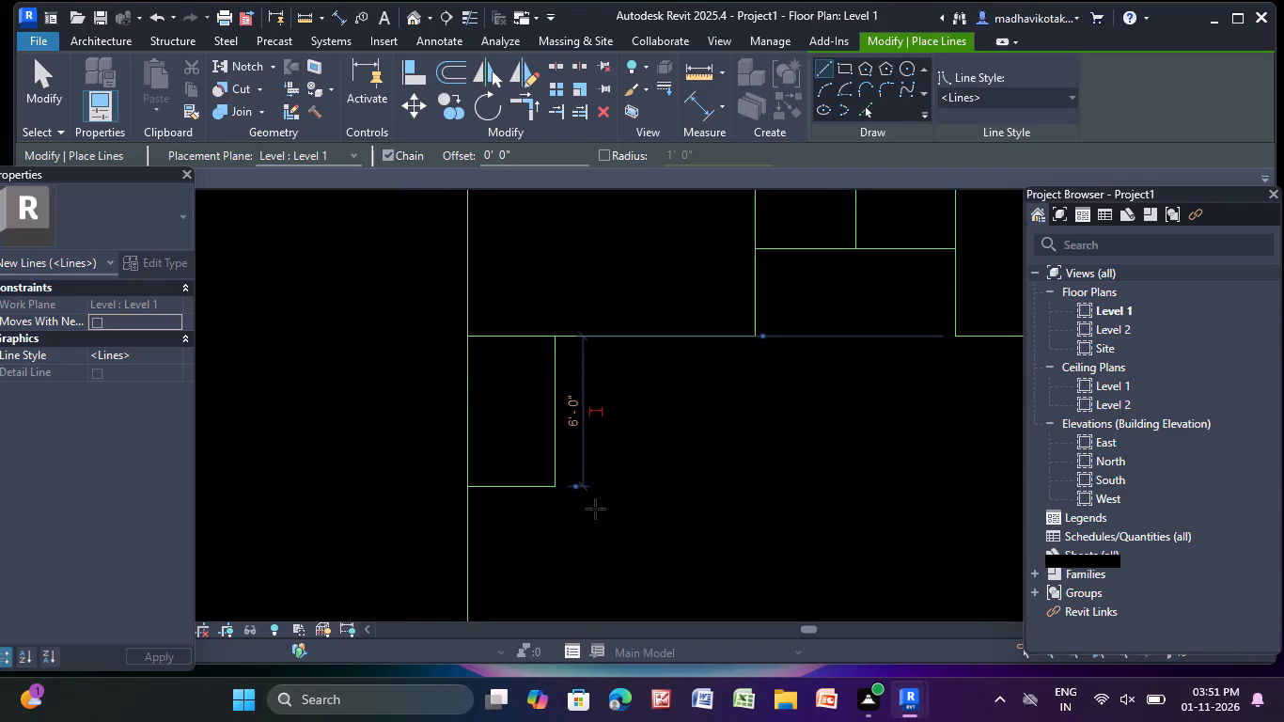
{"action": "middle_click_drag", "start_coordinate": [594, 509], "coordinate": [488, 534]}
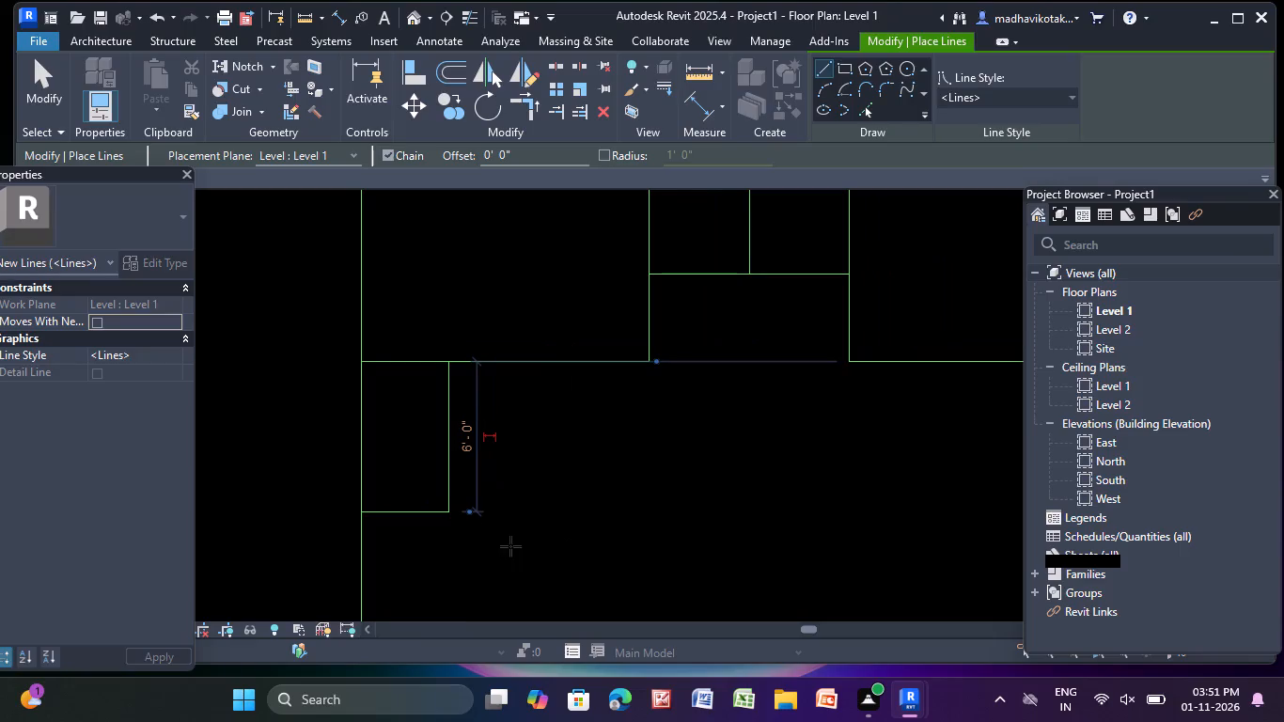
{"action": "scroll", "coordinate": [475, 532], "scroll_direction": "up", "scroll_amount": 5}
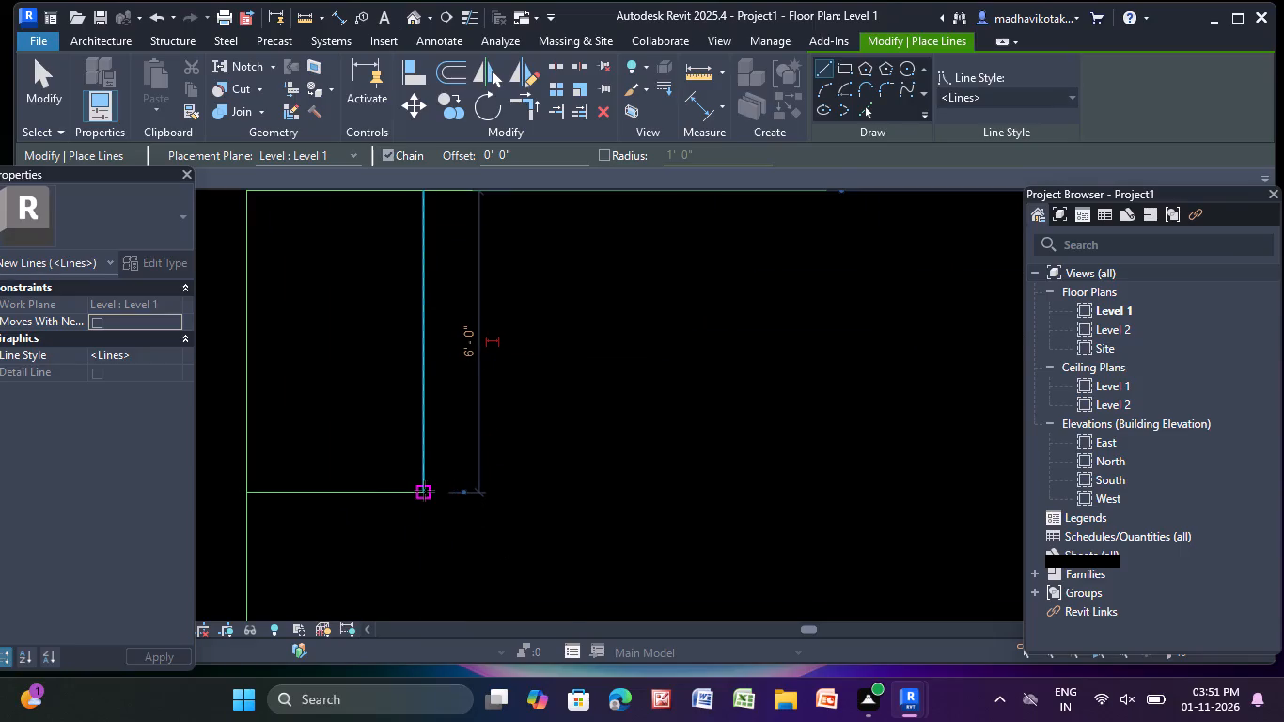
{"action": "left_click", "coordinate": [424, 491]}
{"action": "scroll", "coordinate": [796, 488], "scroll_direction": "down", "scroll_amount": 3}
{"action": "middle_click_drag", "start_coordinate": [797, 494], "coordinate": [462, 422]}
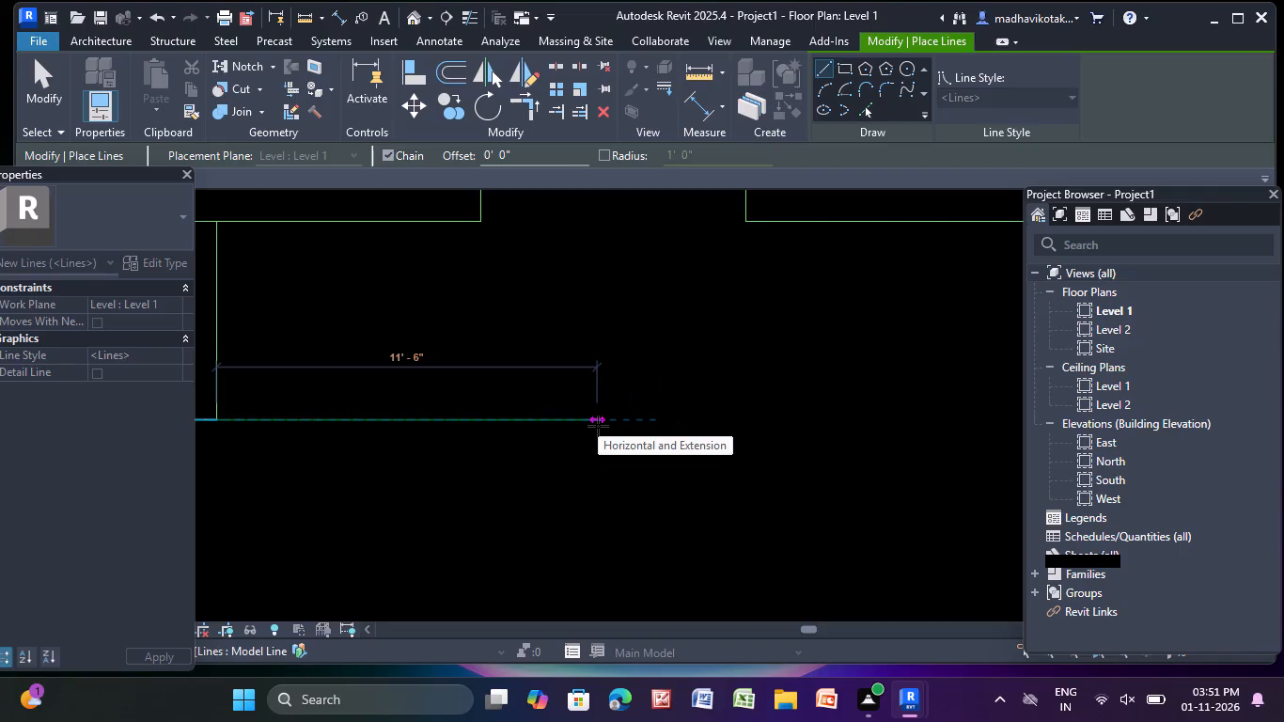
{"action": "type", "text": "12"}
{"action": "type", "text": "'-3"}
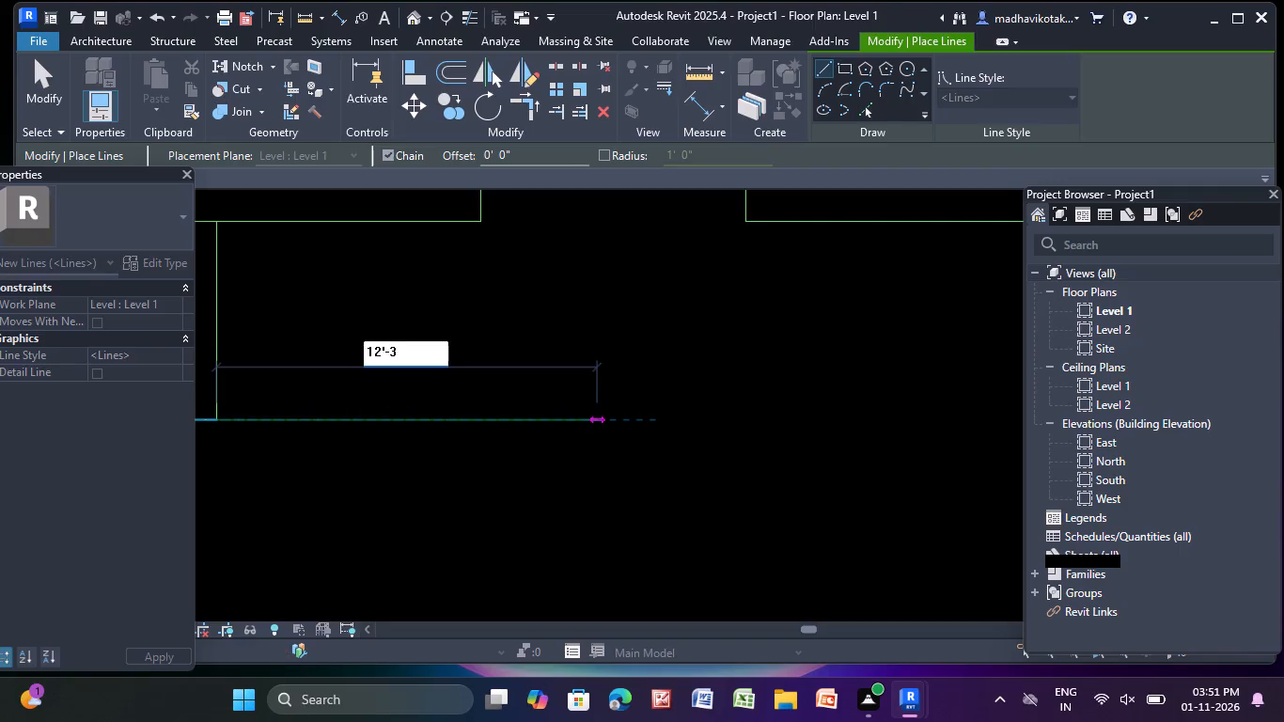
{"action": "key", "text": "shift+quotedbl"}
{"action": "key", "text": "Return"}
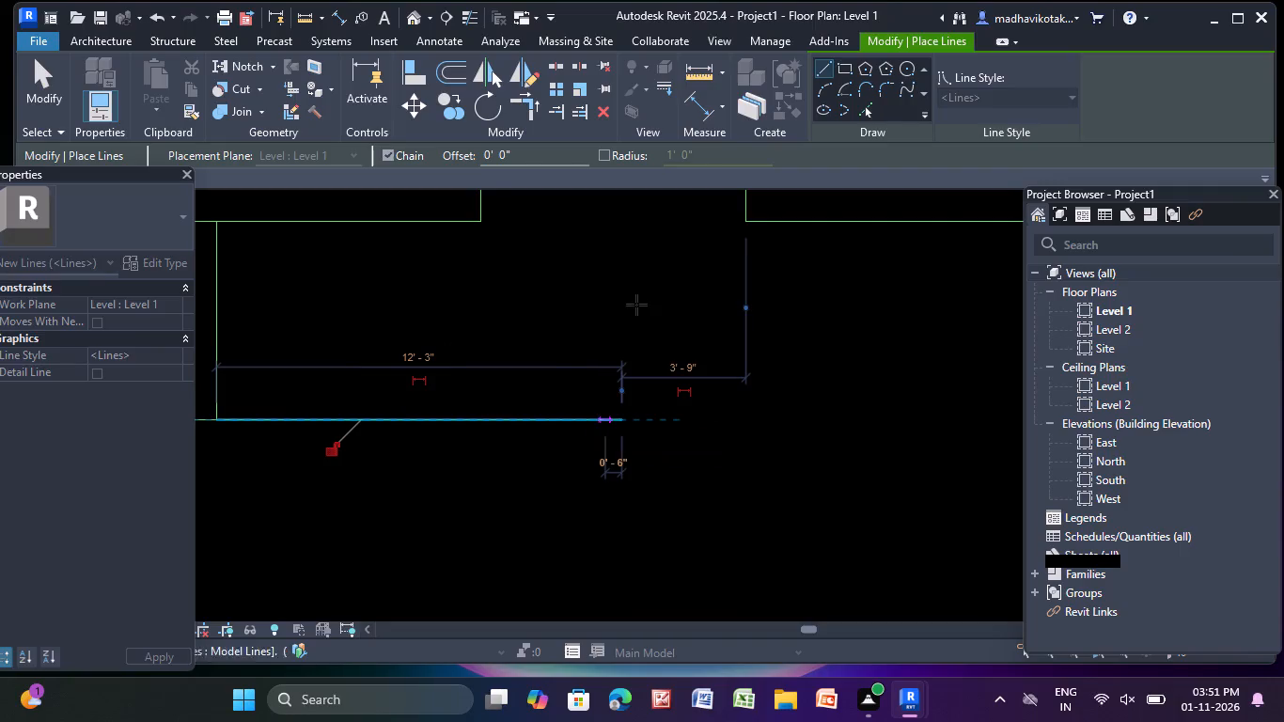
Close this room with a 6' vertical line upward and a 4'-3" horizontal line leftward to the first room's bottom-right corner.
{"action": "middle_click_drag", "start_coordinate": [635, 263], "coordinate": [595, 417]}
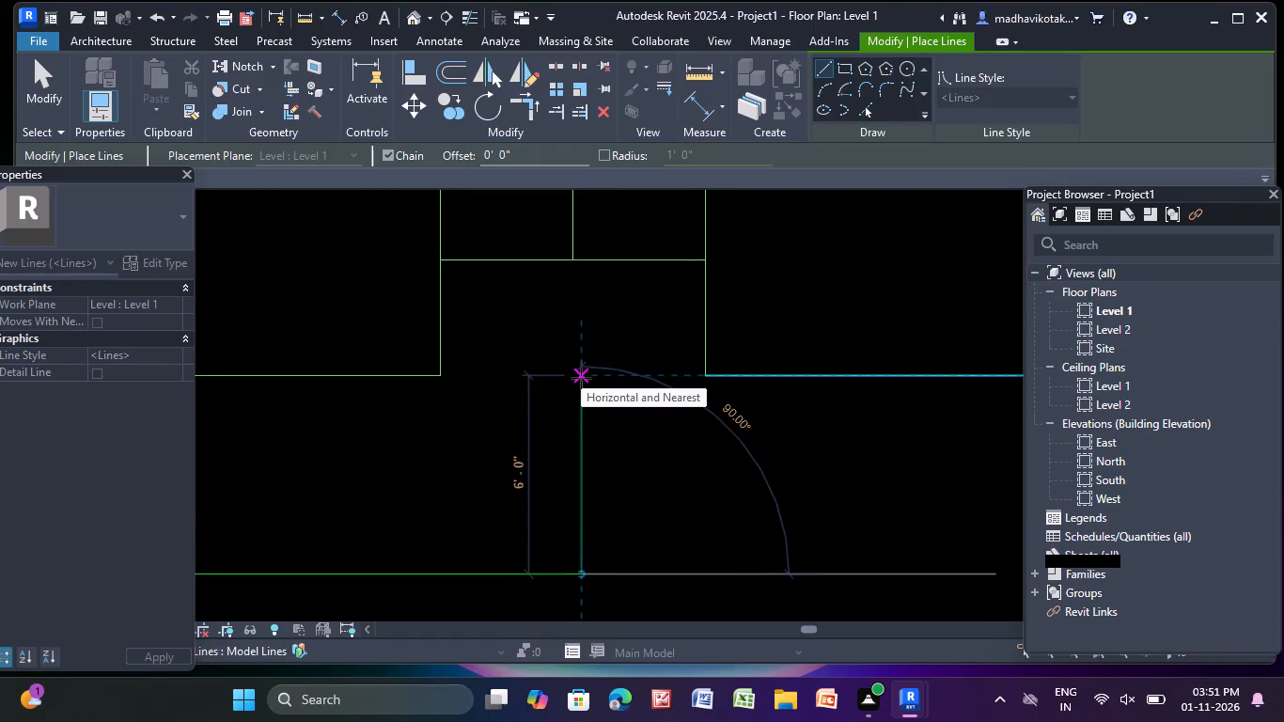
{"action": "left_click", "coordinate": [581, 378]}
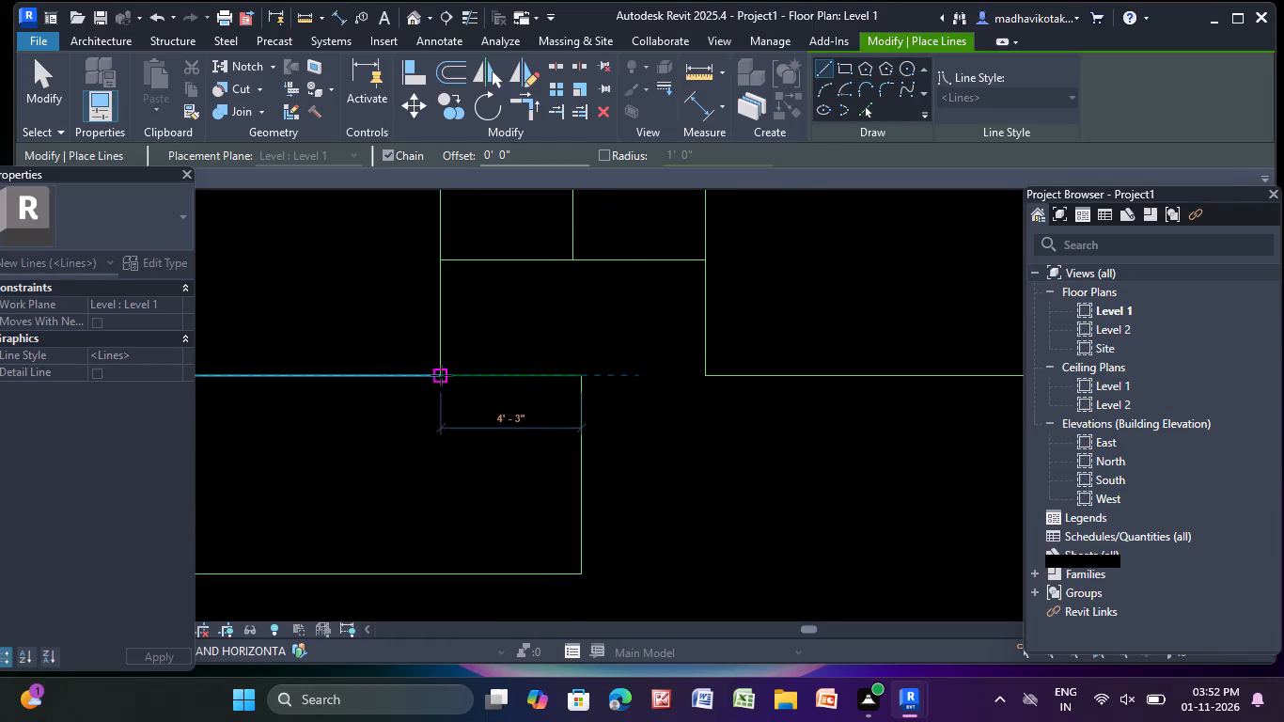
{"action": "left_click", "coordinate": [441, 375]}
{"action": "key", "text": "Escape"}
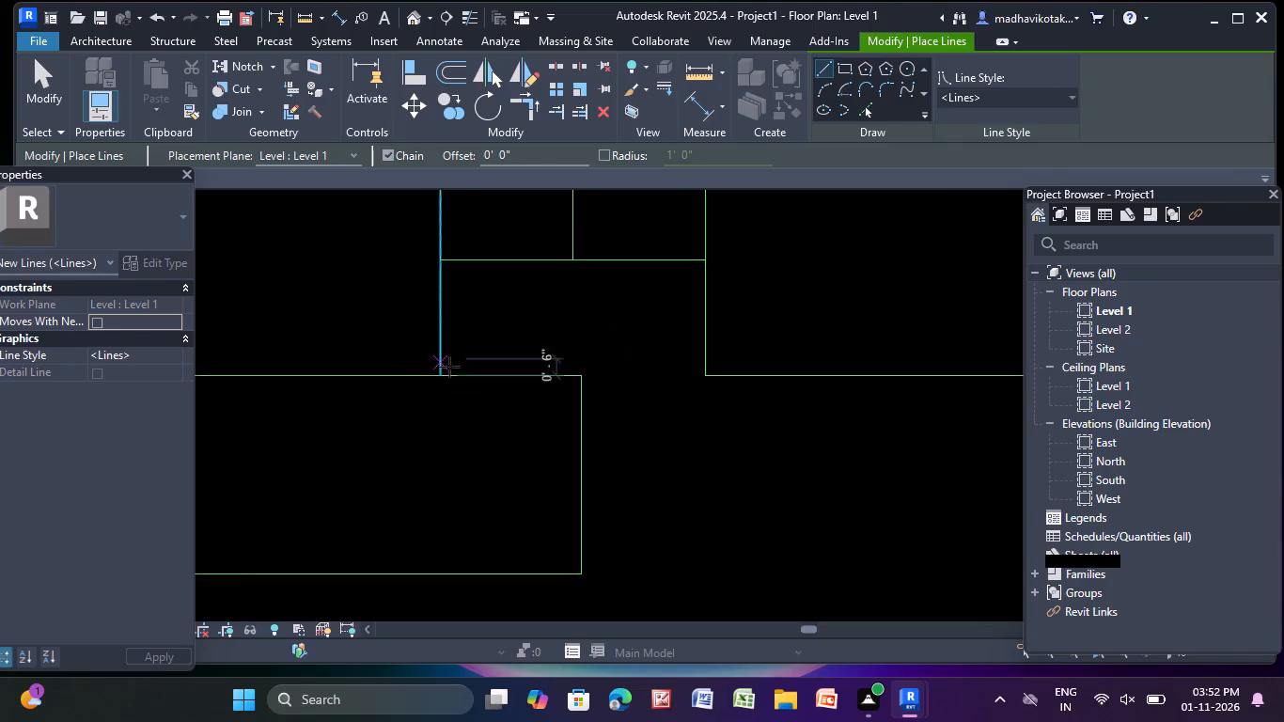
Draw a 12'-3" vertical model line down along the outer left line, starting from the small room's bottom-left corner.
{"action": "scroll", "coordinate": [458, 381], "scroll_direction": "down", "scroll_amount": 3}
{"action": "middle_click_drag", "start_coordinate": [493, 435], "coordinate": [437, 404]}
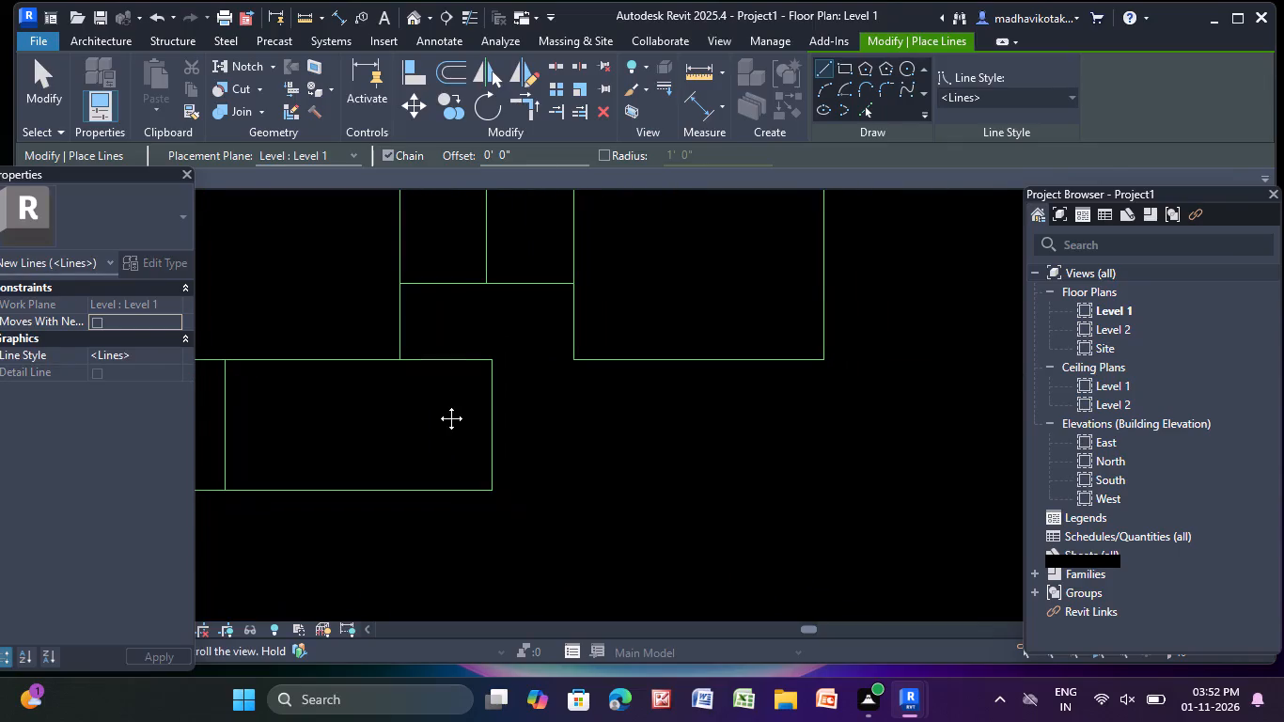
{"action": "middle_click_drag", "start_coordinate": [437, 404], "coordinate": [451, 370]}
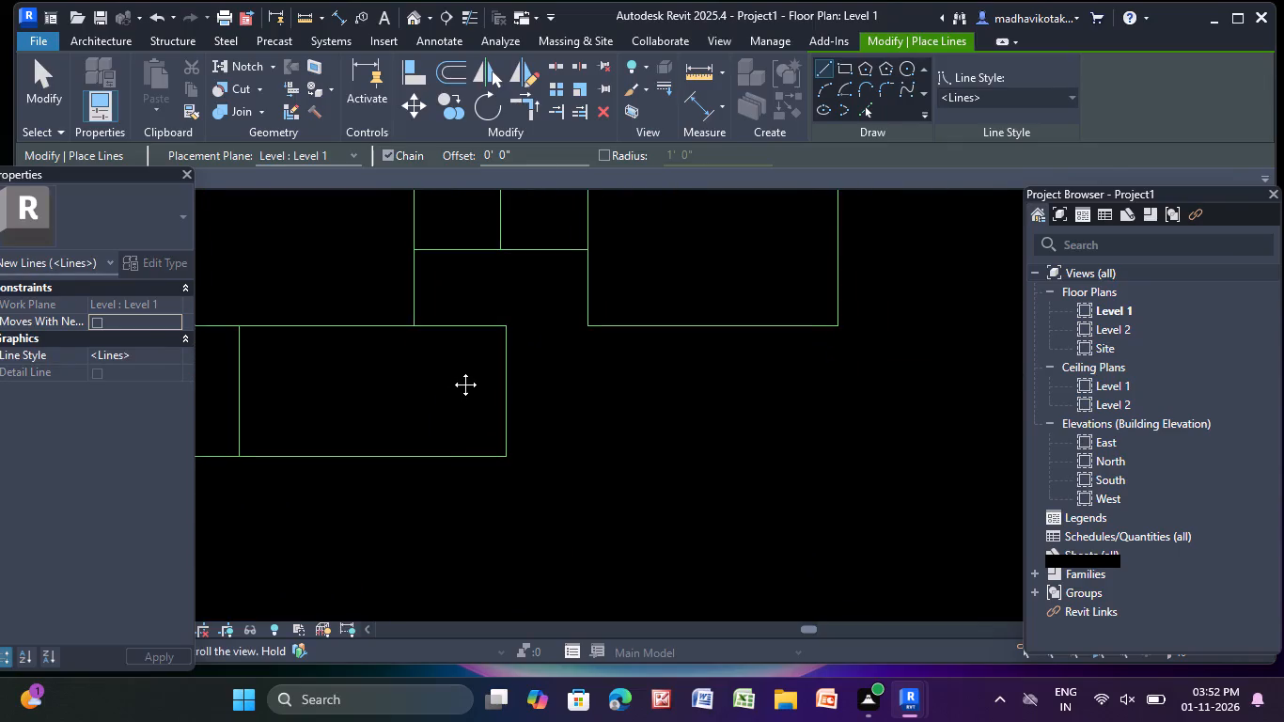
{"action": "middle_click_drag", "start_coordinate": [451, 370], "coordinate": [462, 334]}
{"action": "scroll", "coordinate": [460, 341], "scroll_direction": "down", "scroll_amount": 2}
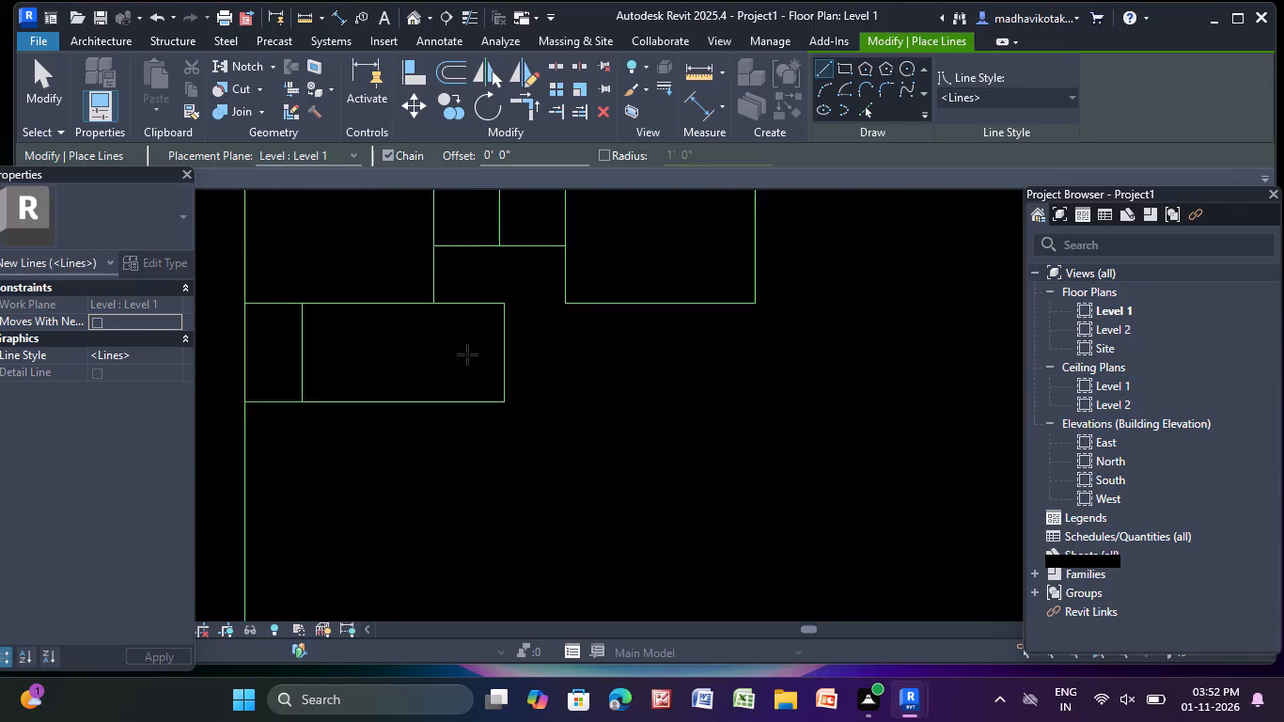
{"action": "scroll", "coordinate": [467, 354], "scroll_direction": "down", "scroll_amount": 1}
{"action": "middle_click_drag", "start_coordinate": [469, 357], "coordinate": [570, 322]}
{"action": "scroll", "coordinate": [366, 386], "scroll_direction": "up", "scroll_amount": 6}
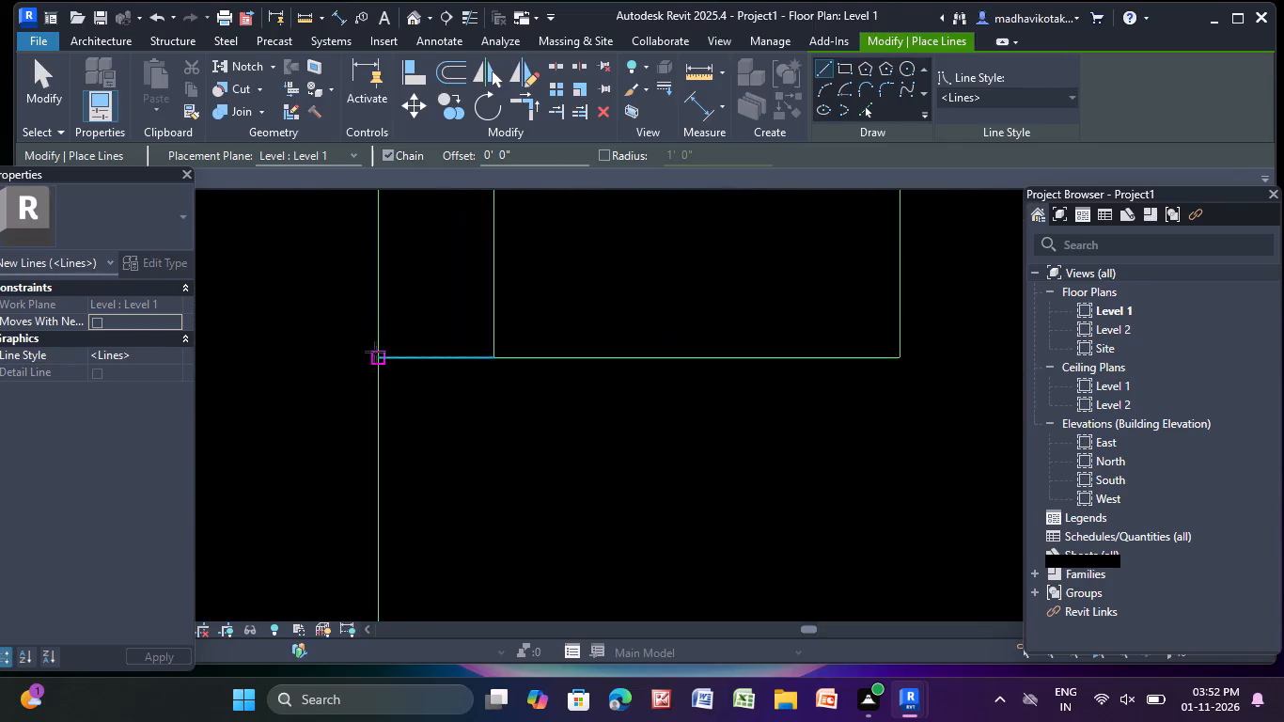
{"action": "left_click", "coordinate": [376, 357]}
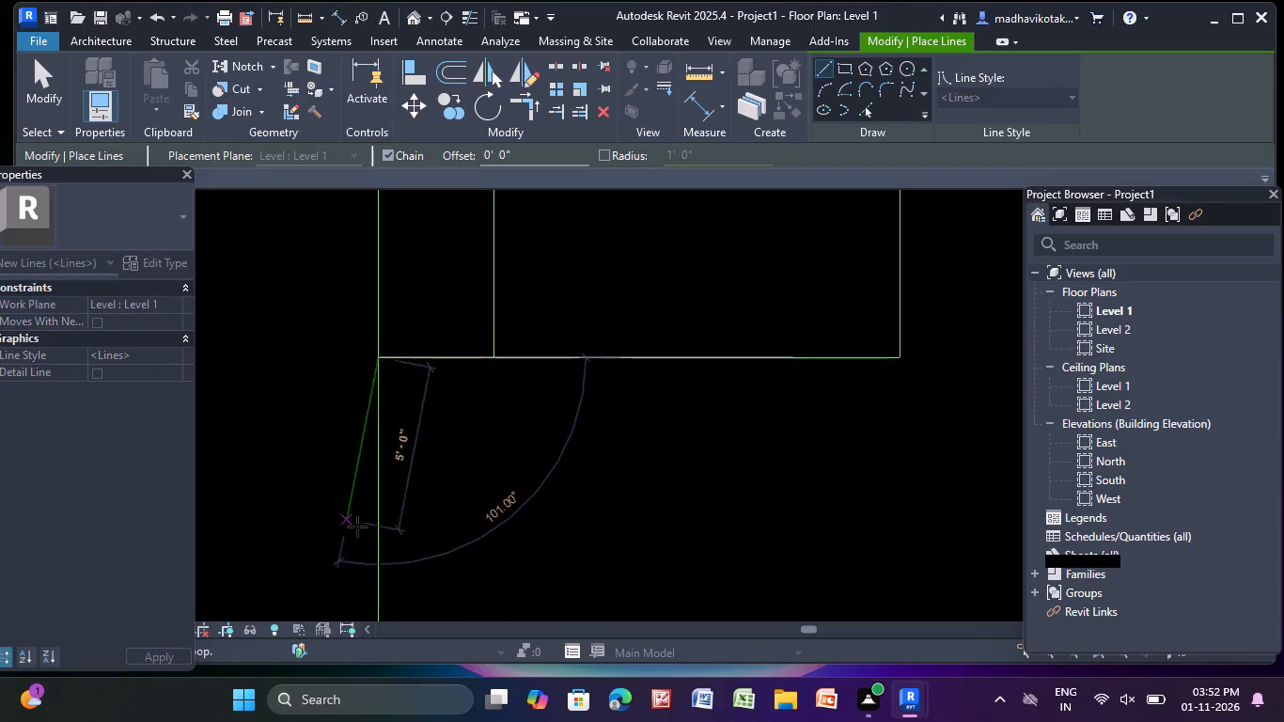
{"action": "scroll", "coordinate": [389, 554], "scroll_direction": "down", "scroll_amount": 3}
{"action": "middle_click_drag", "start_coordinate": [389, 548], "coordinate": [398, 435]}
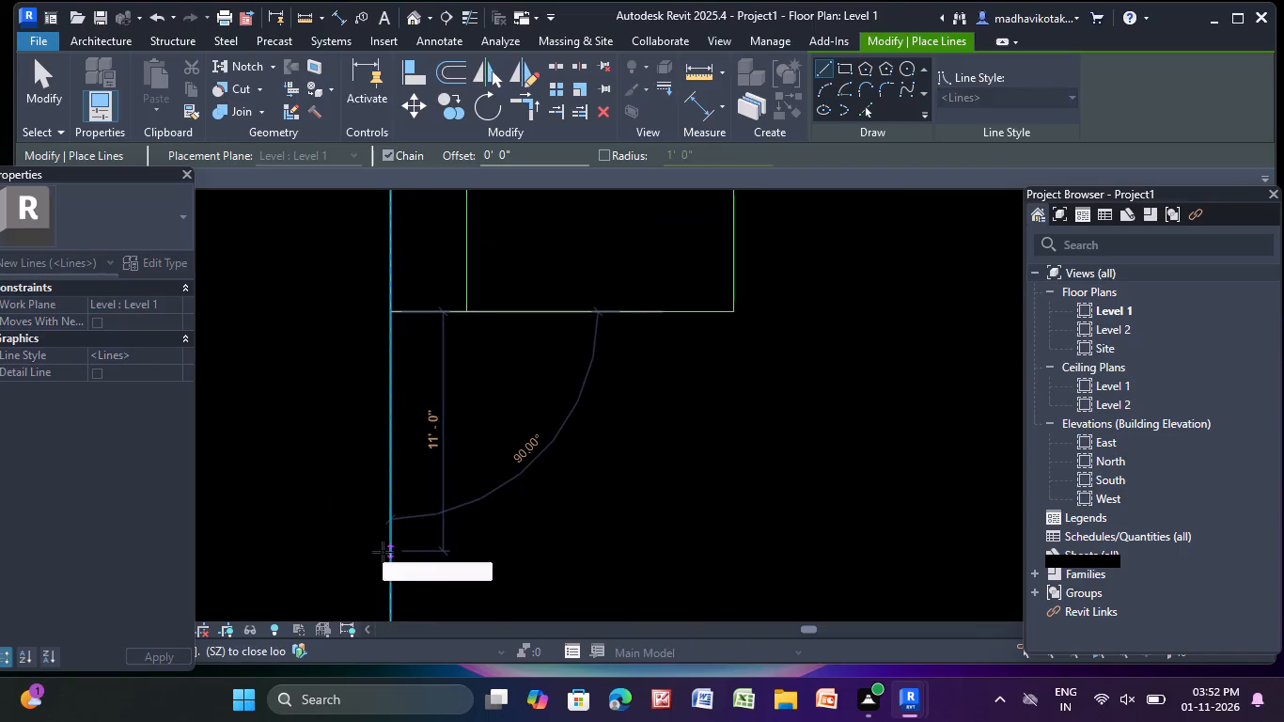
{"action": "type", "text": "12"}
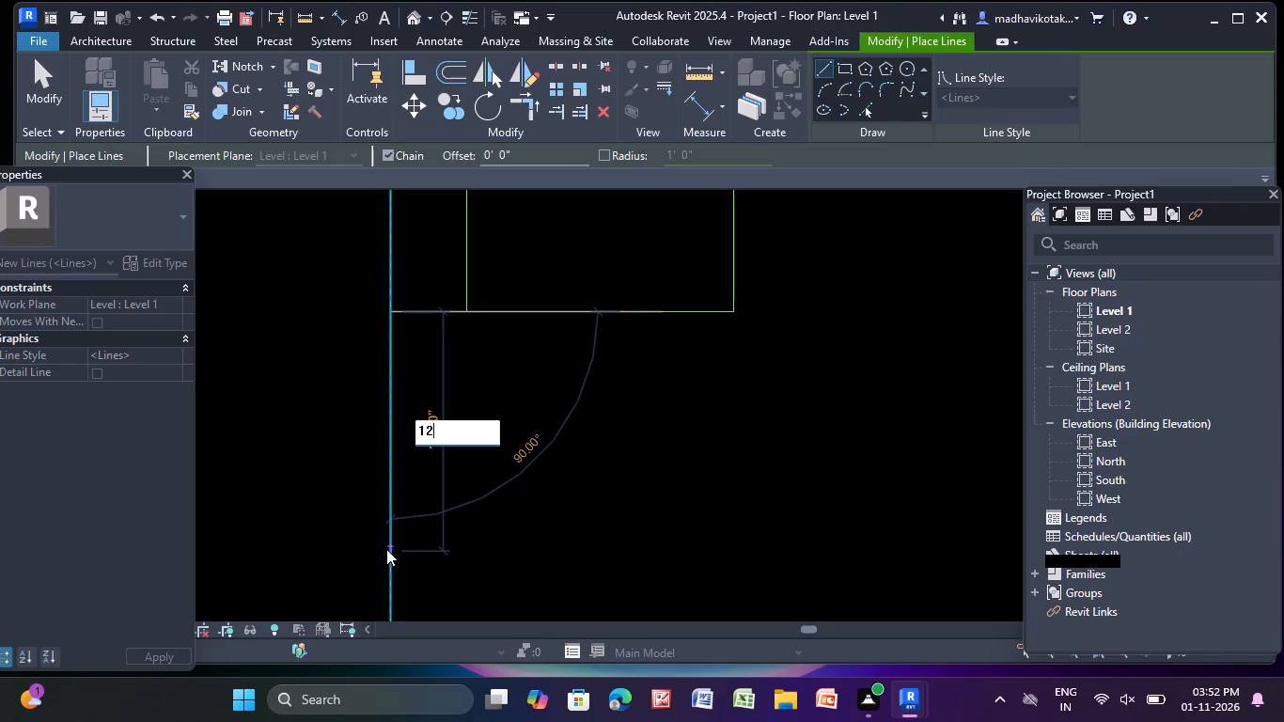
{"action": "type", "text": "'-3"}
{"action": "key", "text": "shift+quotedbl"}
{"action": "key", "text": "Return"}
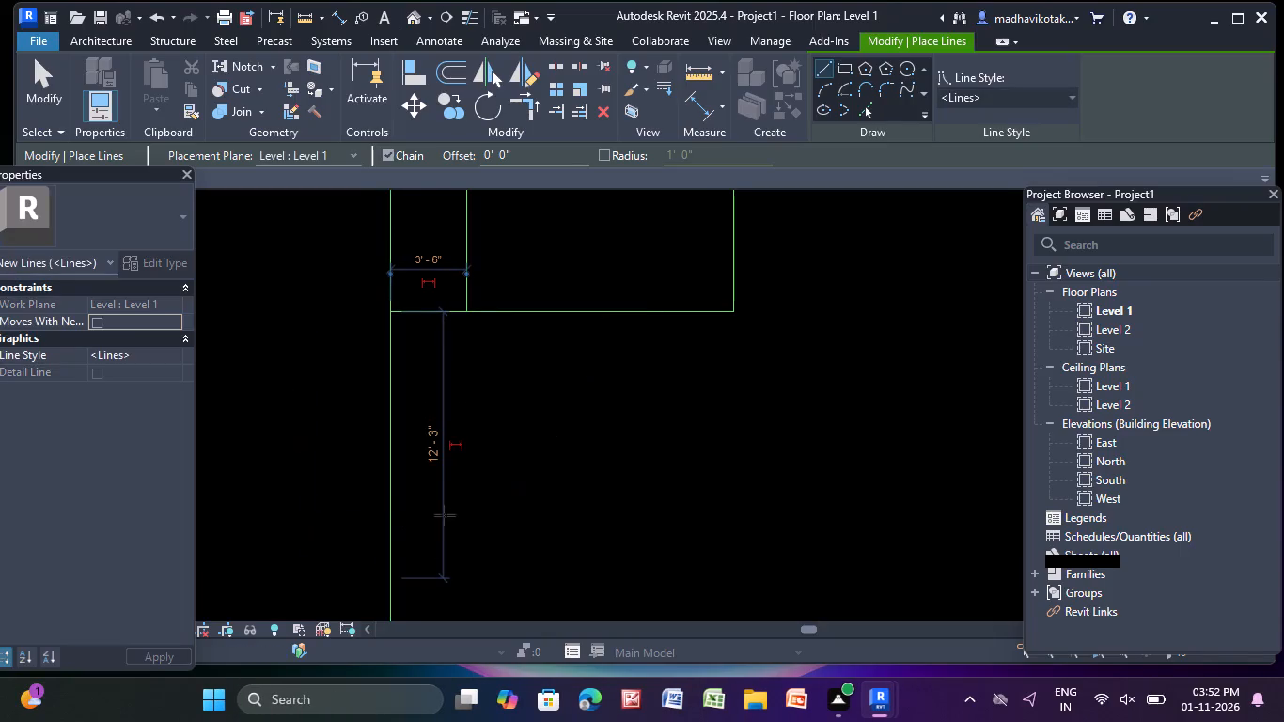
Close the lower room with a horizontal line from that line's lower end and a 12'-3" vertical line up to the upper room's bottom-right corner.
{"action": "middle_click_drag", "start_coordinate": [540, 539], "coordinate": [538, 431]}
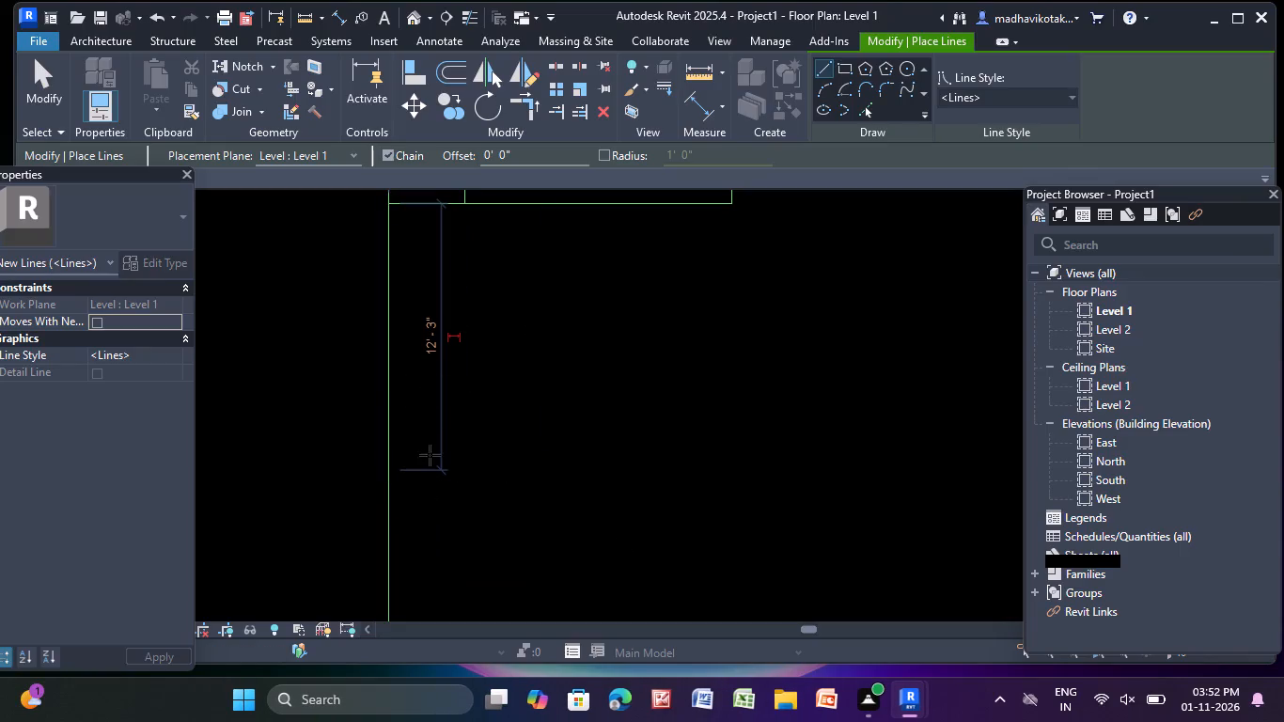
{"action": "left_click", "coordinate": [385, 474]}
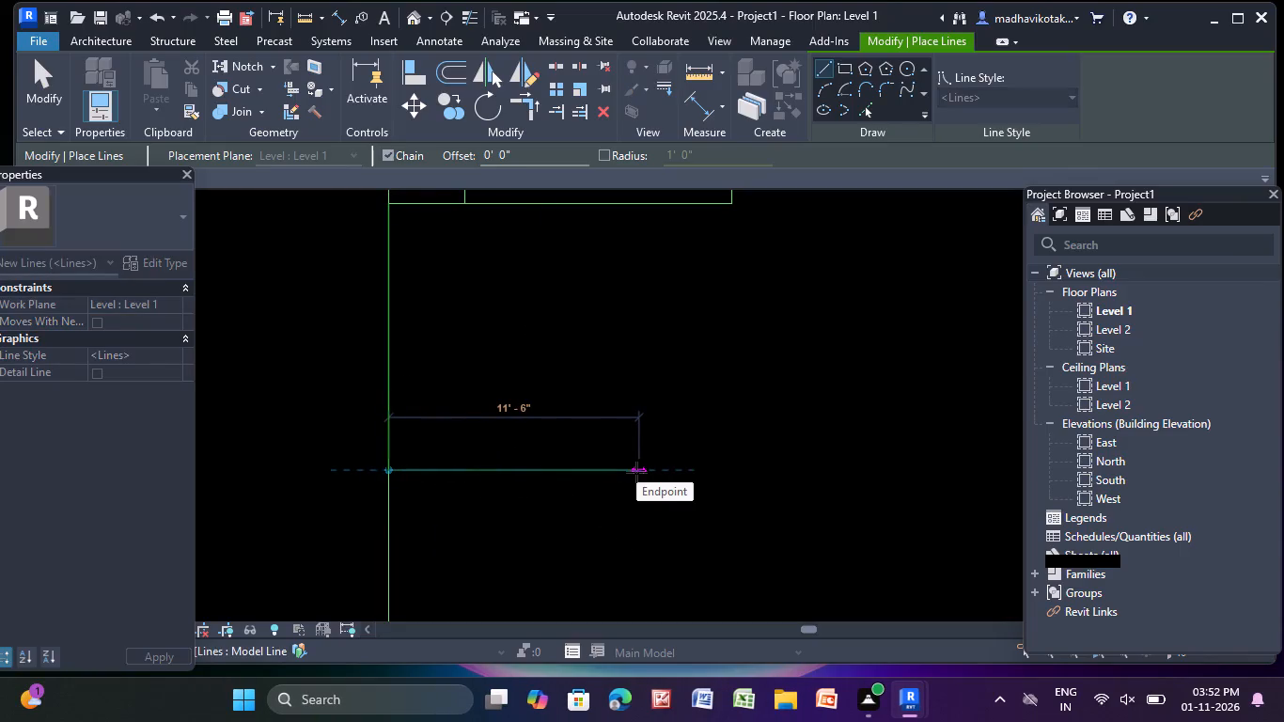
{"action": "middle_click_drag", "start_coordinate": [635, 472], "coordinate": [579, 499]}
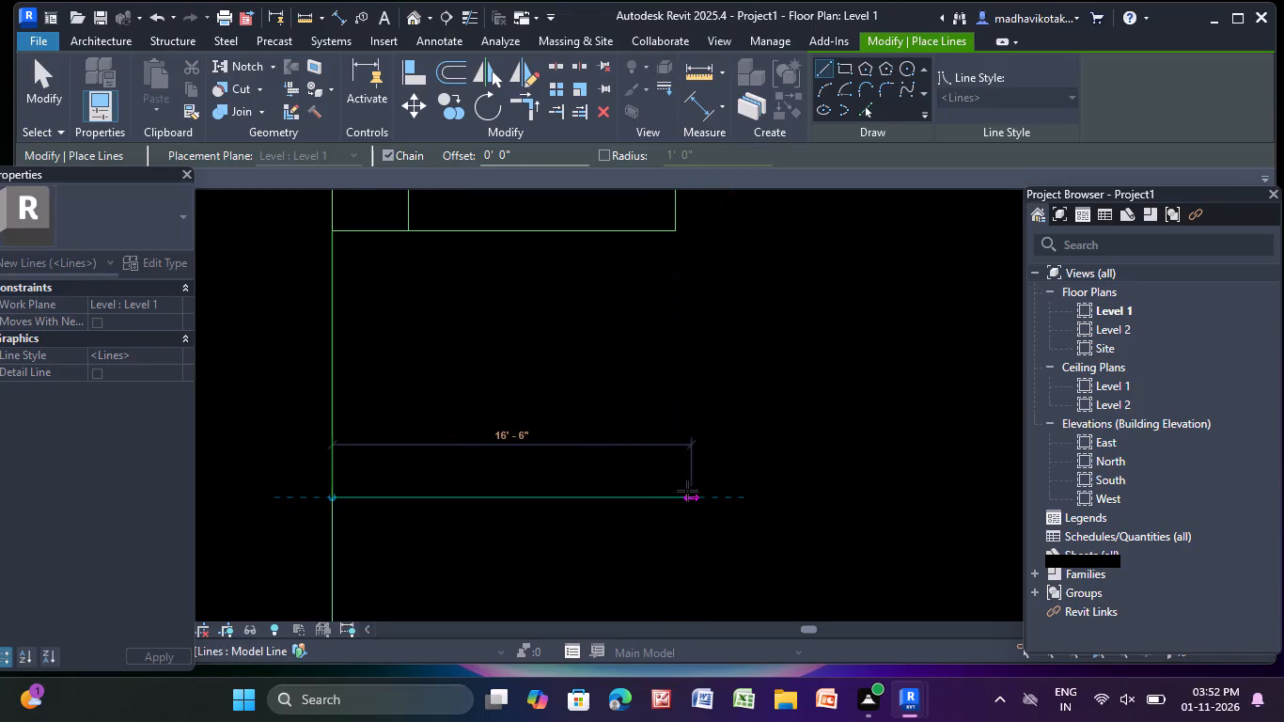
{"action": "left_click", "coordinate": [680, 491]}
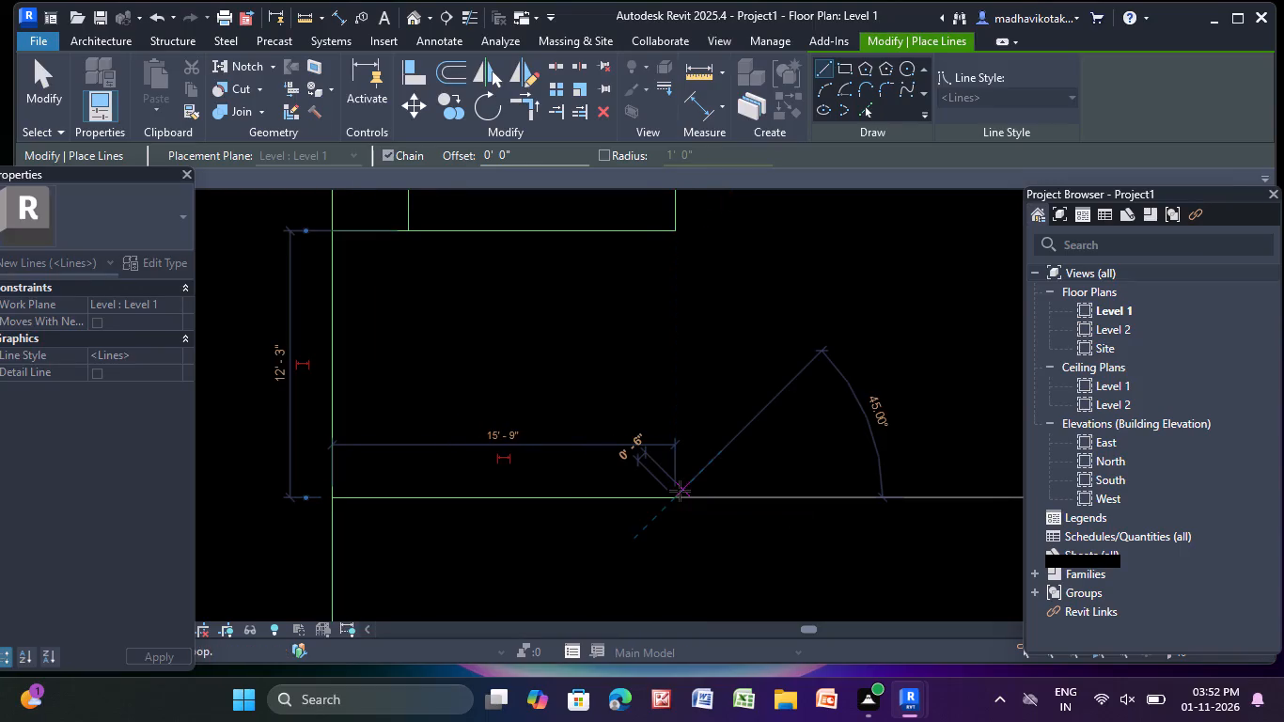
{"action": "left_click", "coordinate": [672, 230]}
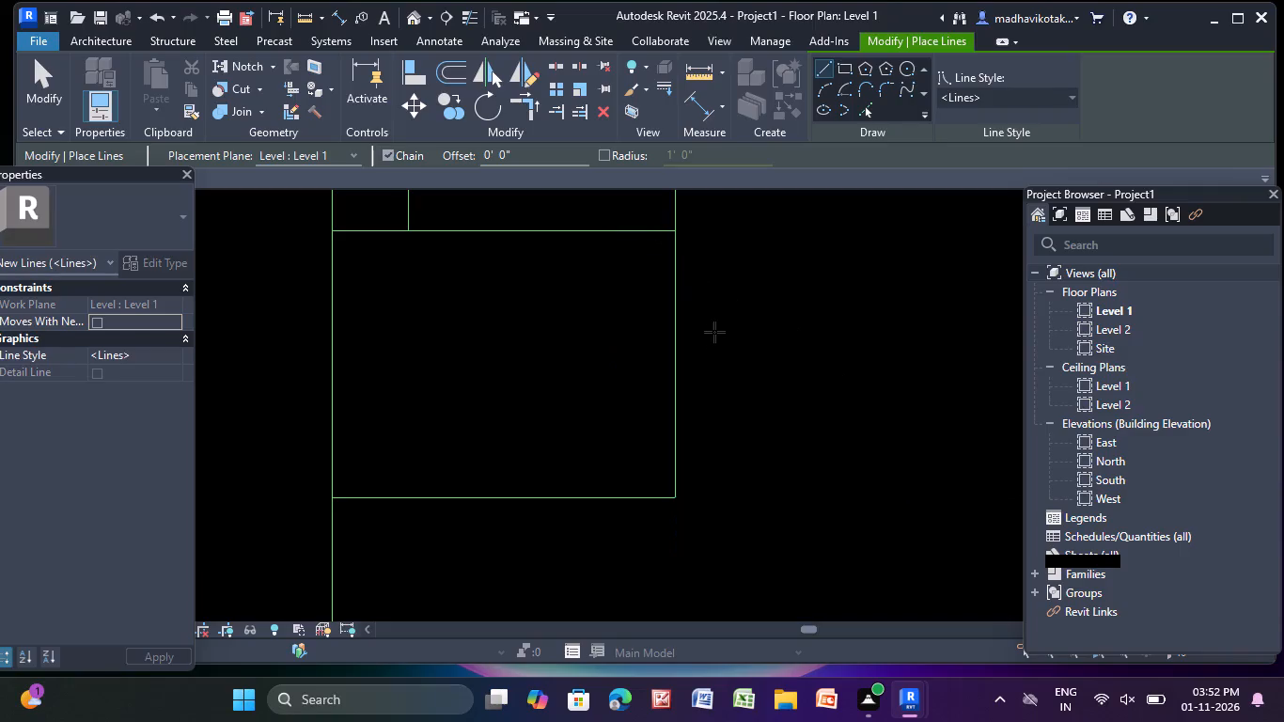
Draw a 5' horizontal model line along the lower room's bottom edge, starting from its bottom-left corner.
{"action": "scroll", "coordinate": [539, 419], "scroll_direction": "down", "scroll_amount": 3}
{"action": "middle_click_drag", "start_coordinate": [525, 417], "coordinate": [492, 207]}
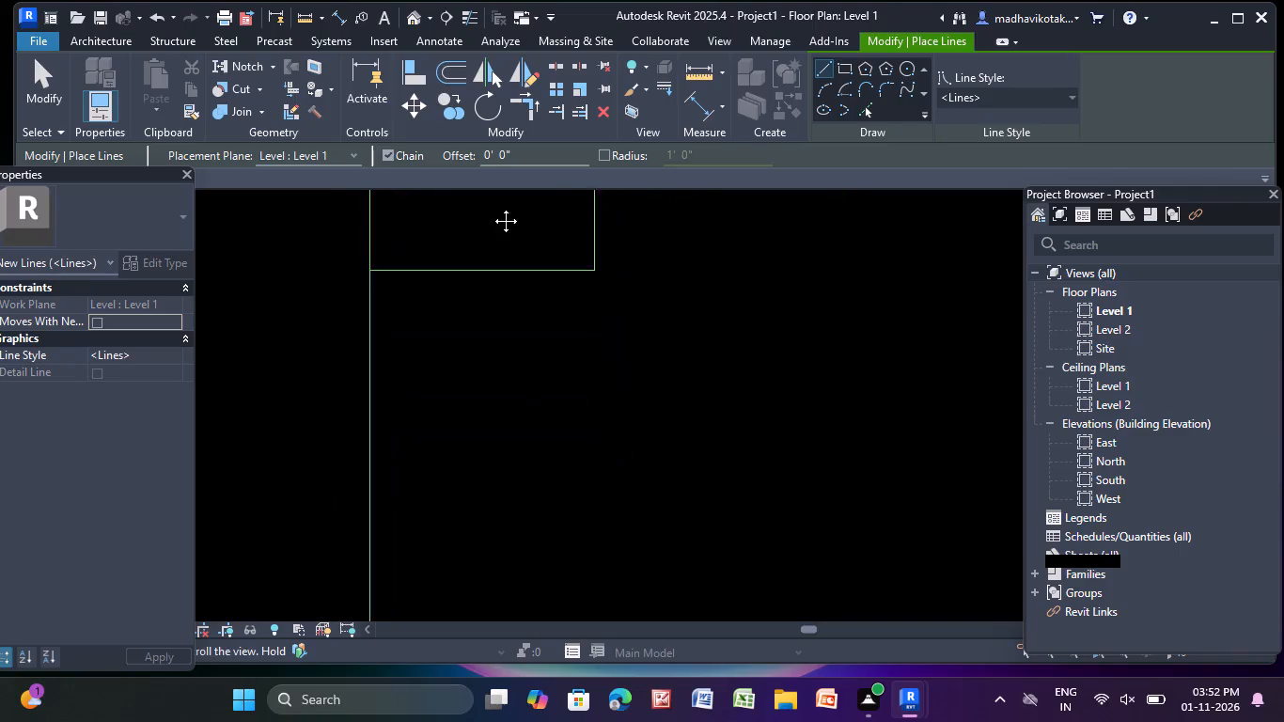
{"action": "middle_click_drag", "start_coordinate": [492, 207], "coordinate": [489, 205]}
{"action": "middle_click_drag", "start_coordinate": [487, 520], "coordinate": [519, 455]}
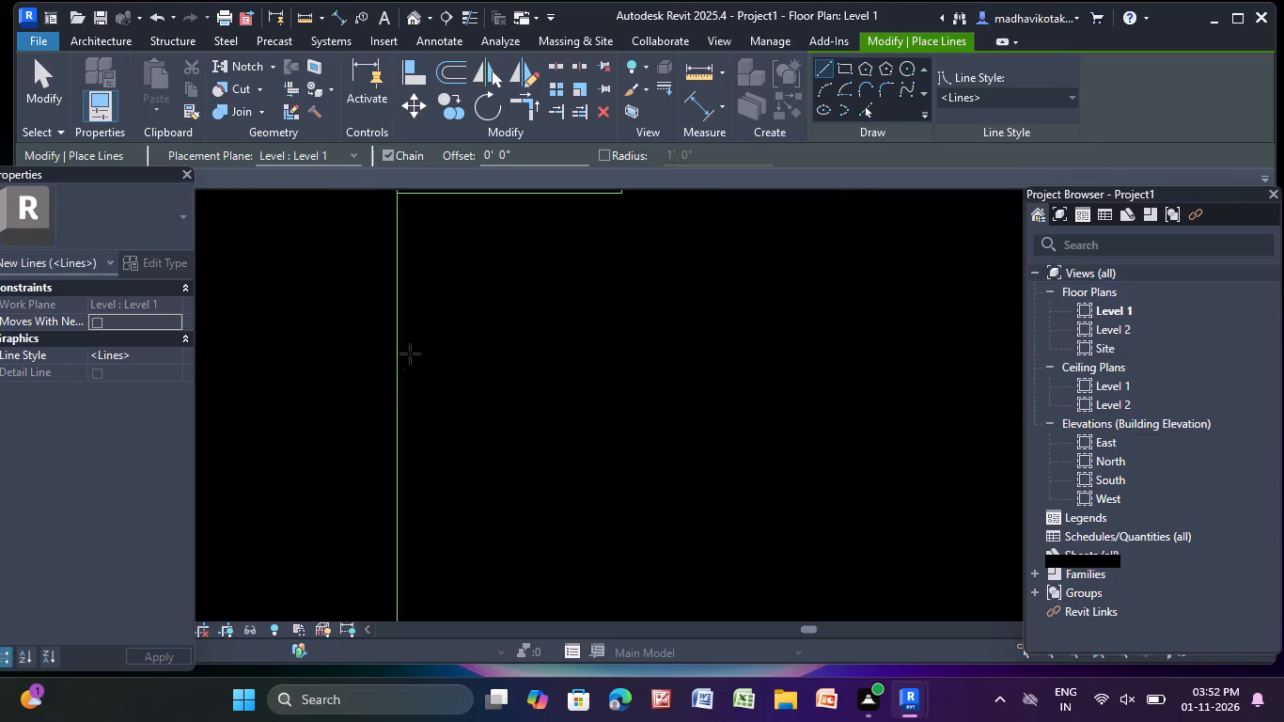
{"action": "middle_click_drag", "start_coordinate": [410, 353], "coordinate": [406, 503]}
{"action": "scroll", "coordinate": [391, 310], "scroll_direction": "up", "scroll_amount": 7}
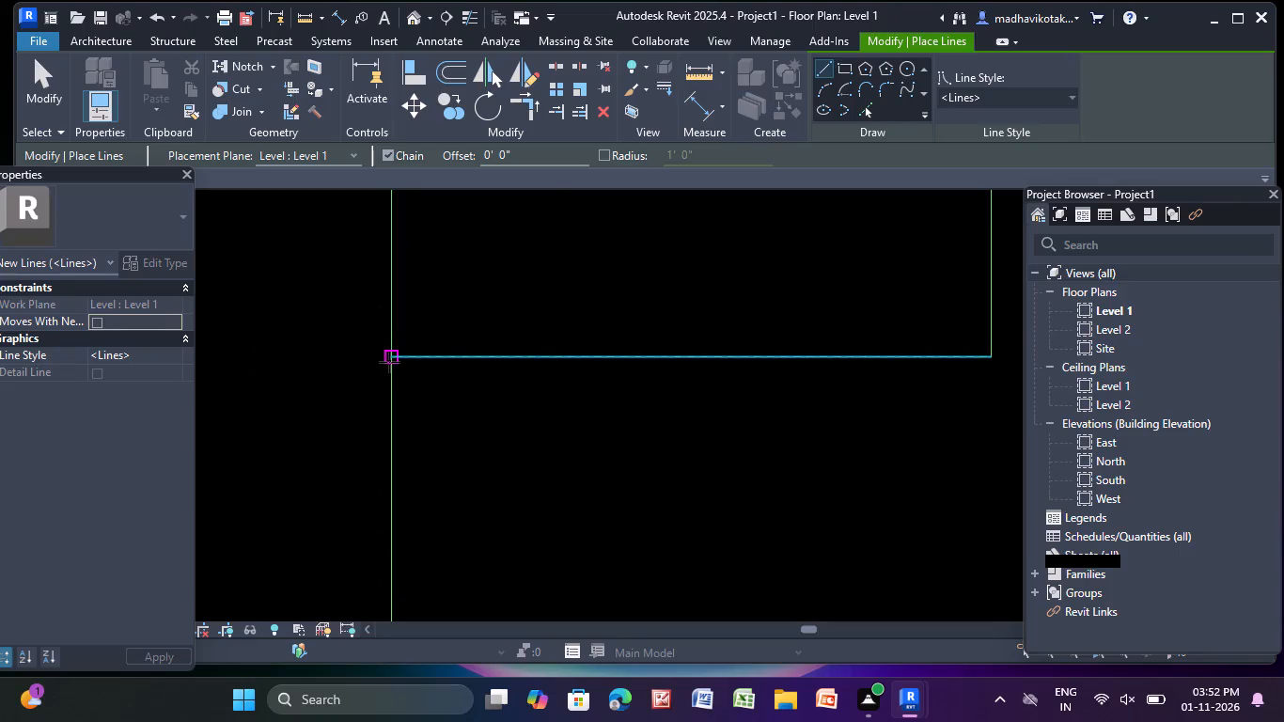
{"action": "scroll", "coordinate": [389, 357], "scroll_direction": "up", "scroll_amount": 6}
{"action": "left_click", "coordinate": [391, 354]}
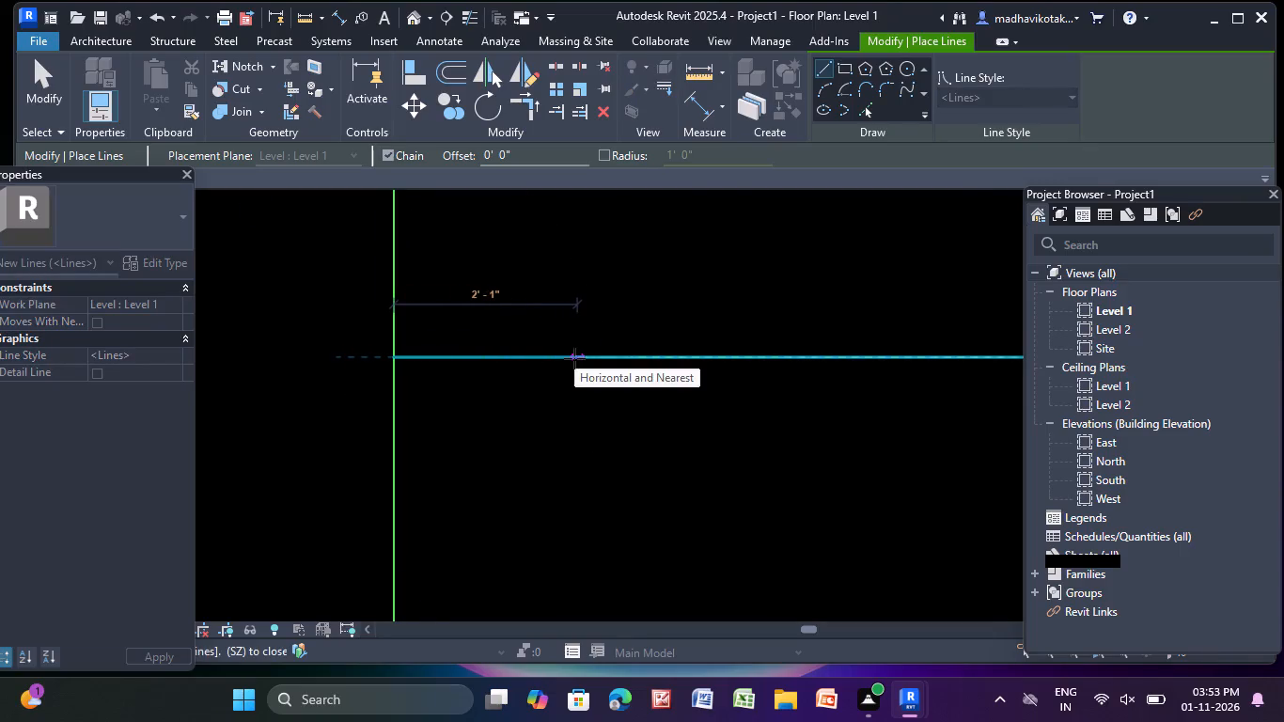
{"action": "middle_click_drag", "start_coordinate": [574, 355], "coordinate": [513, 338]}
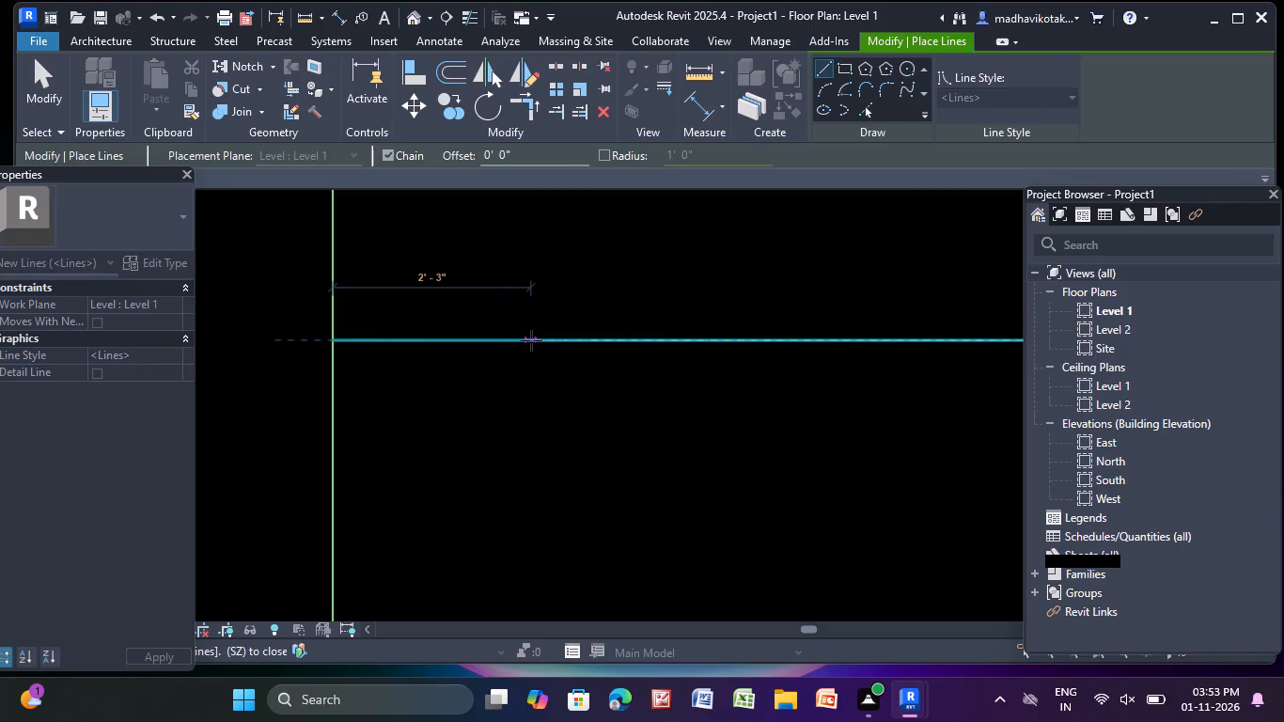
{"action": "type", "text": "5'"}
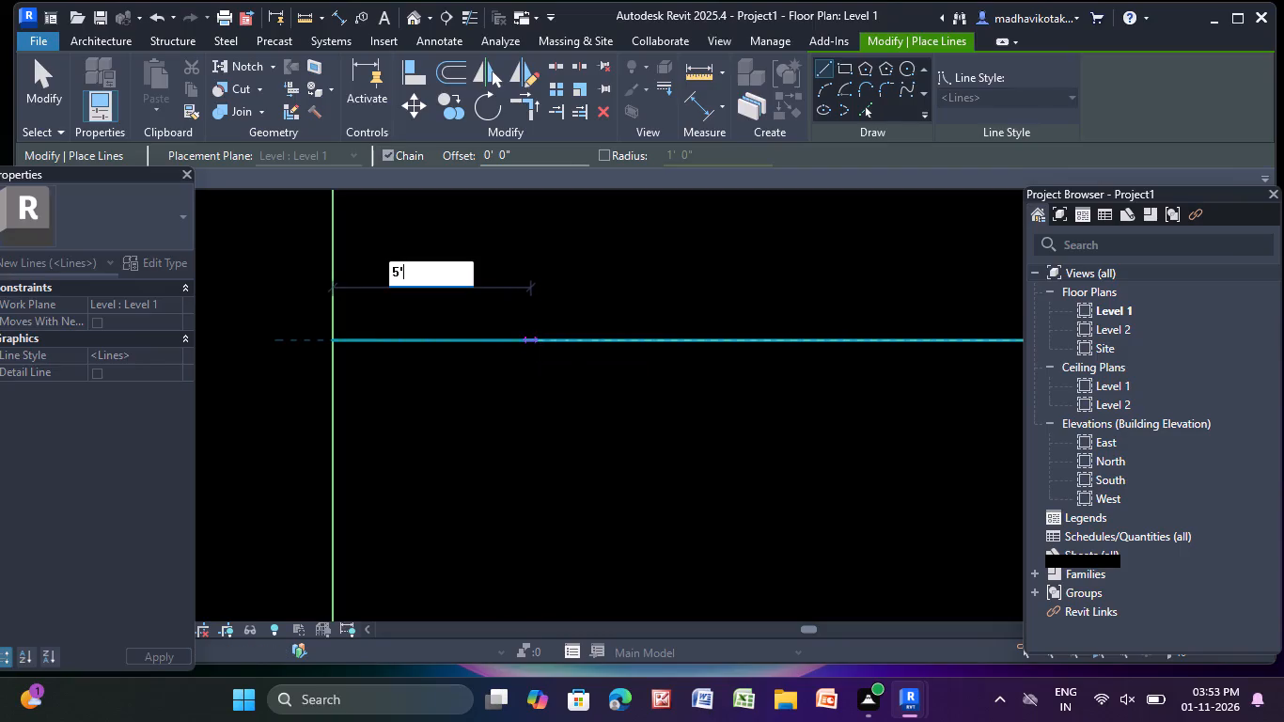
{"action": "key", "text": "Return"}
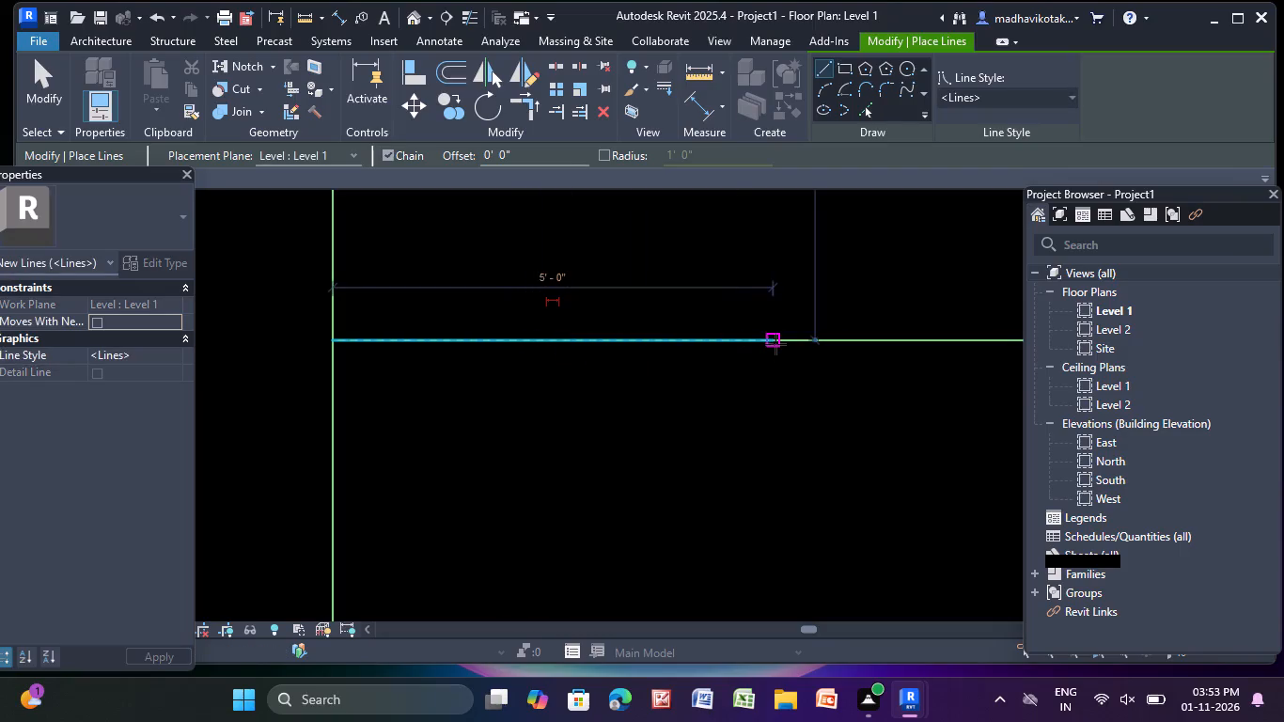
Start a vertical model line down from the right end of the 5' line and try a length of 5'-1-1/2".
{"action": "left_click", "coordinate": [773, 342]}
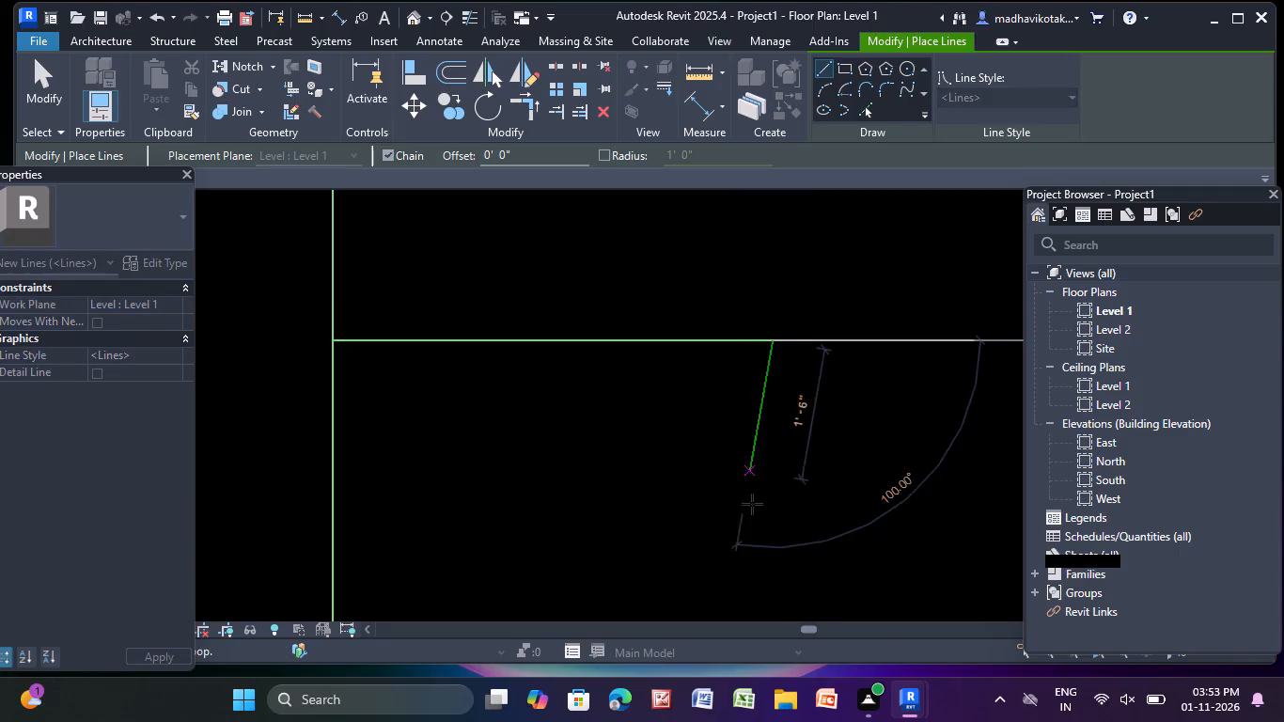
{"action": "middle_click_drag", "start_coordinate": [753, 505], "coordinate": [660, 265]}
{"action": "scroll", "coordinate": [679, 449], "scroll_direction": "down", "scroll_amount": 4}
{"action": "middle_click_drag", "start_coordinate": [679, 455], "coordinate": [674, 428]}
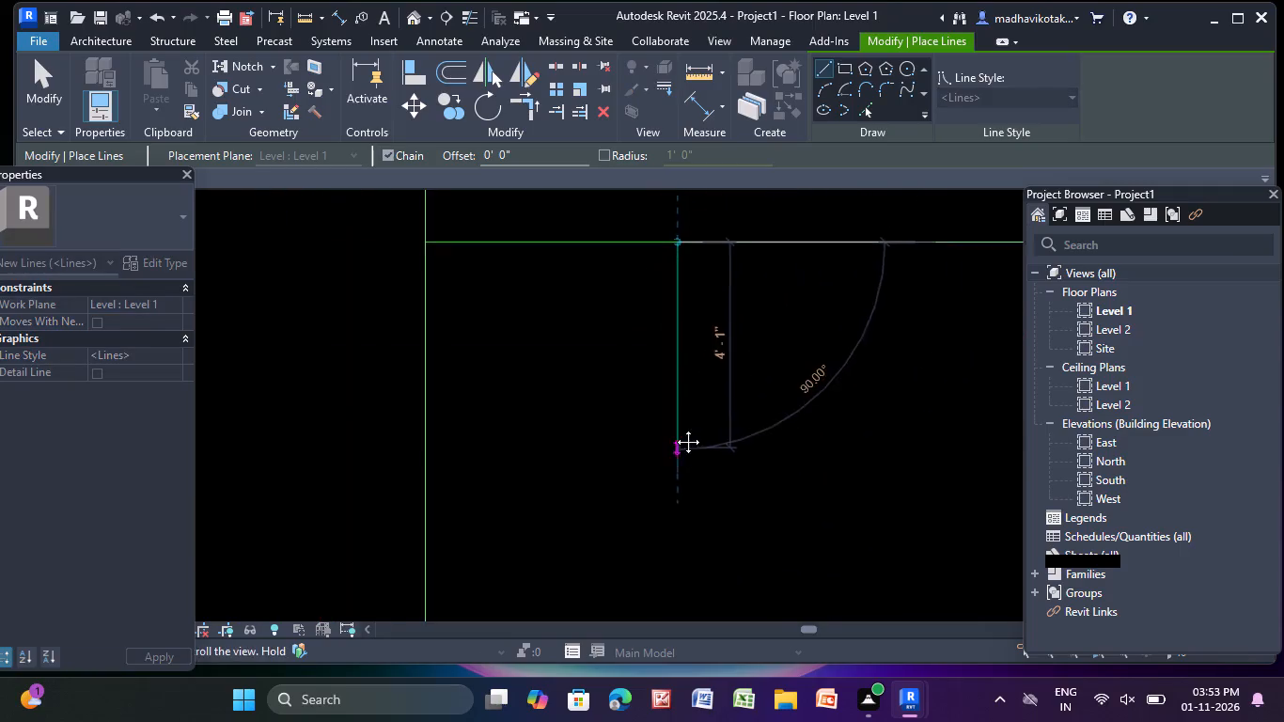
{"action": "middle_click_drag", "start_coordinate": [674, 428], "coordinate": [643, 306]}
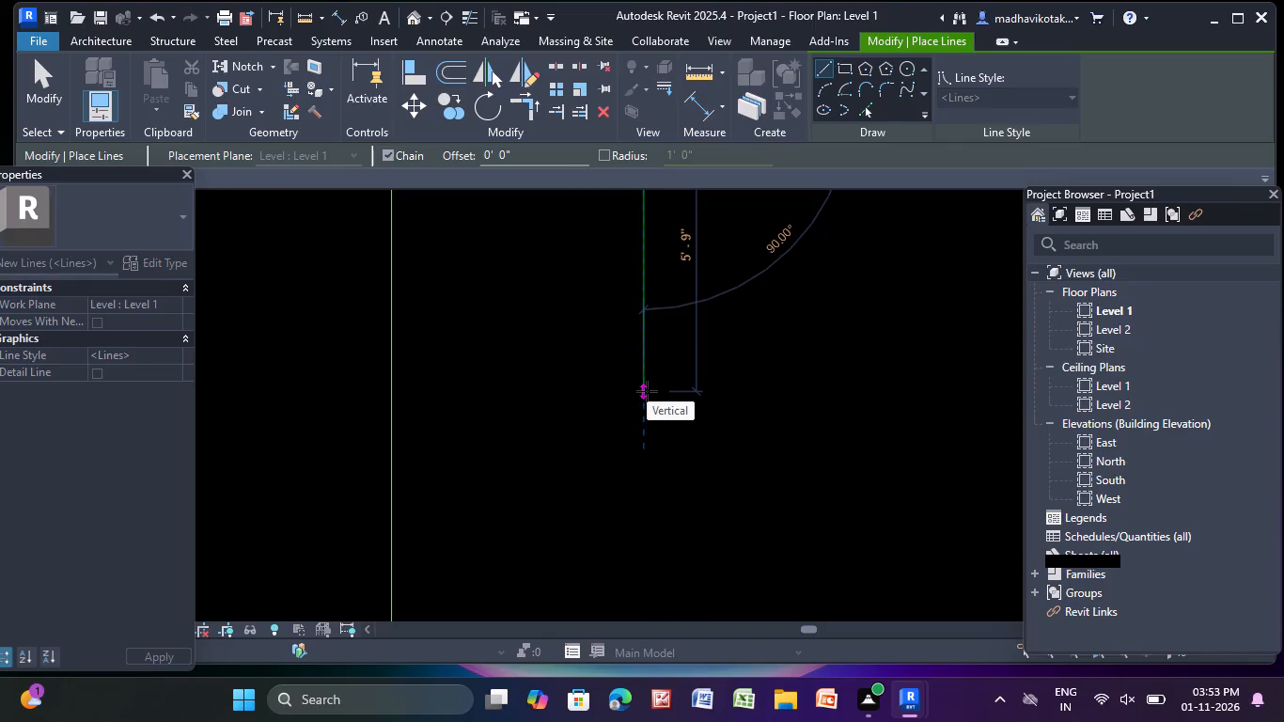
{"action": "middle_click_drag", "start_coordinate": [649, 393], "coordinate": [651, 463]}
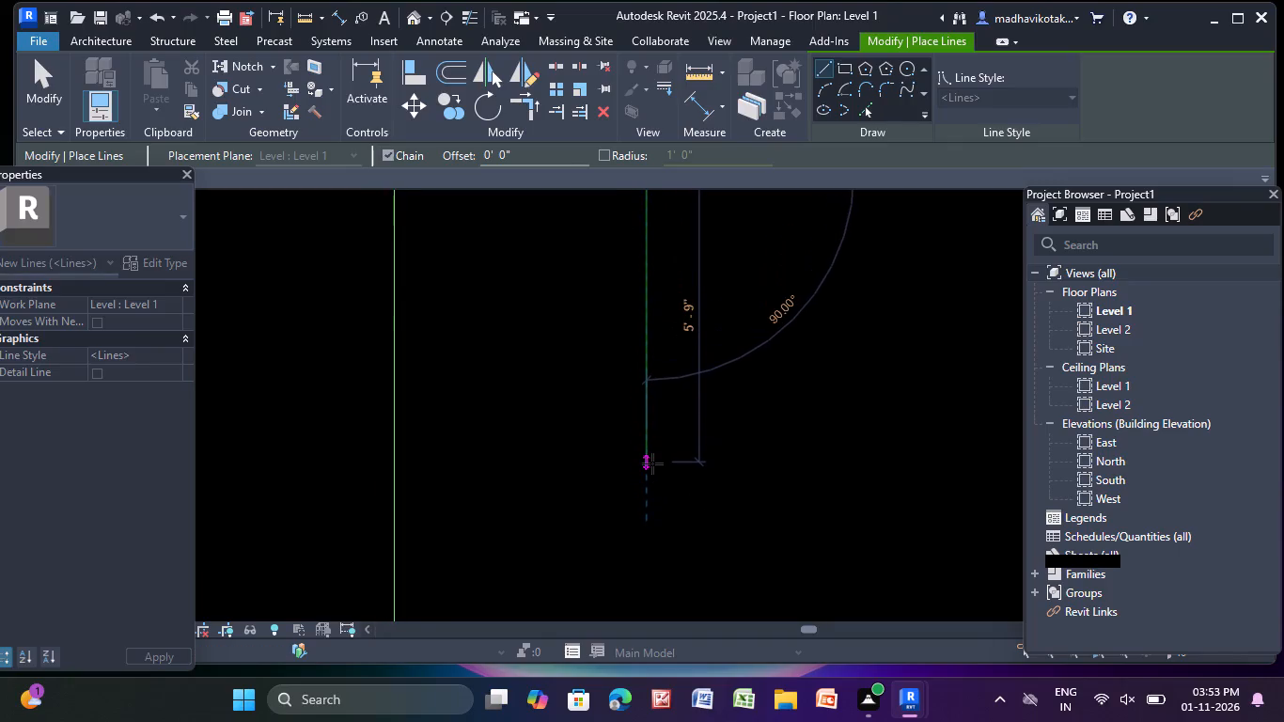
{"action": "key", "text": "5"}
{"action": "key", "text": "apostrophe"}
{"action": "key", "text": "minus"}
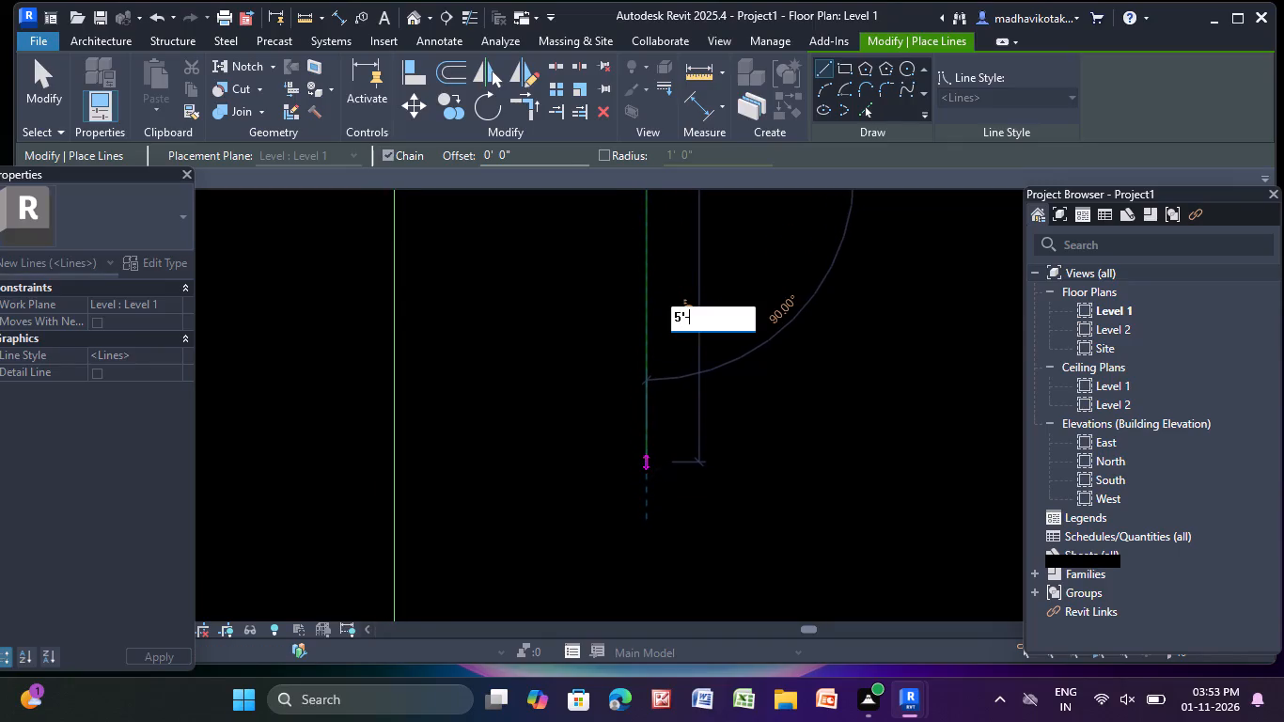
{"action": "key", "text": "1"}
{"action": "key", "text": "minus"}
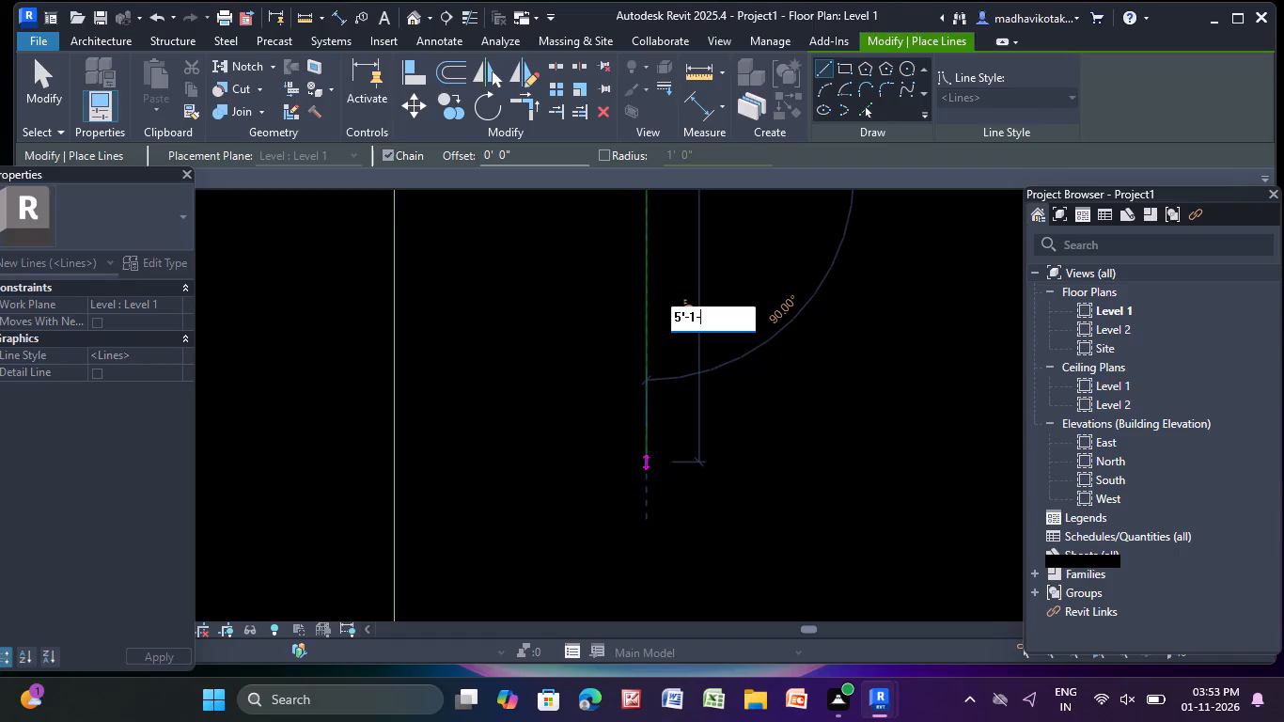
{"action": "key", "text": "1"}
{"action": "type", "text": "/2"}
{"action": "key", "text": "shift+quotedbl"}
{"action": "key", "text": "Return"}
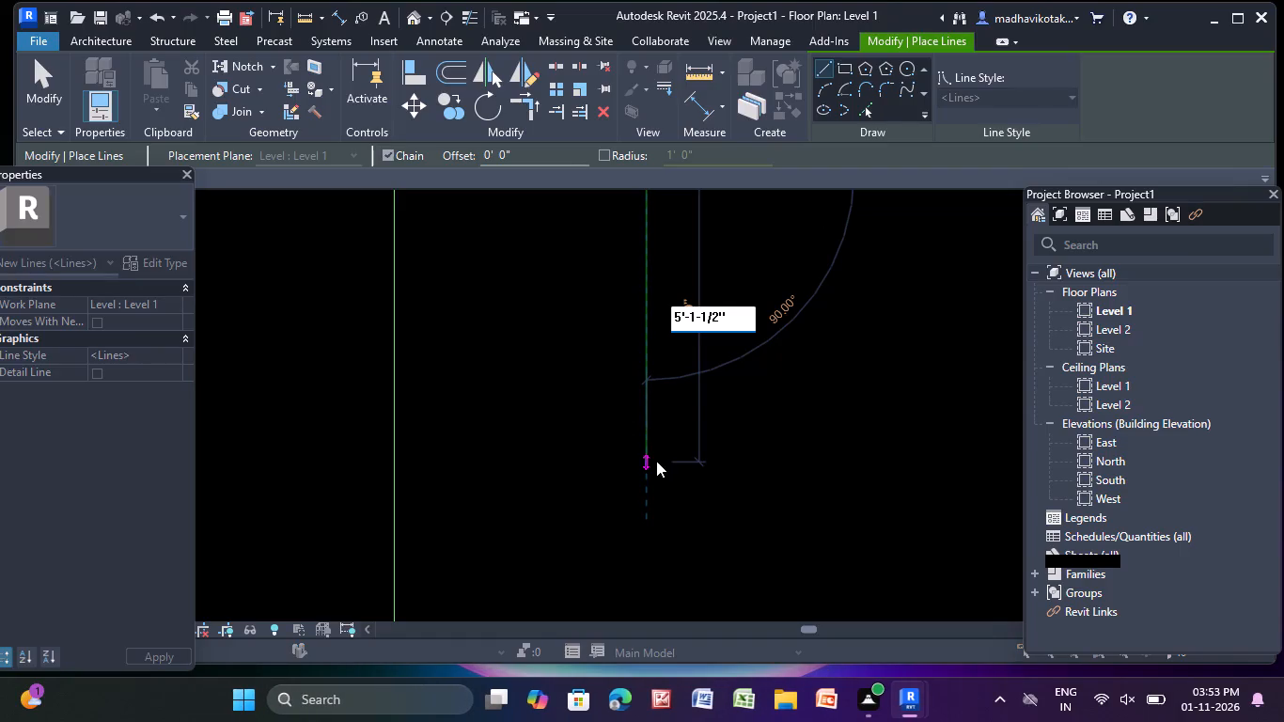
{"action": "left_click", "coordinate": [776, 259]}
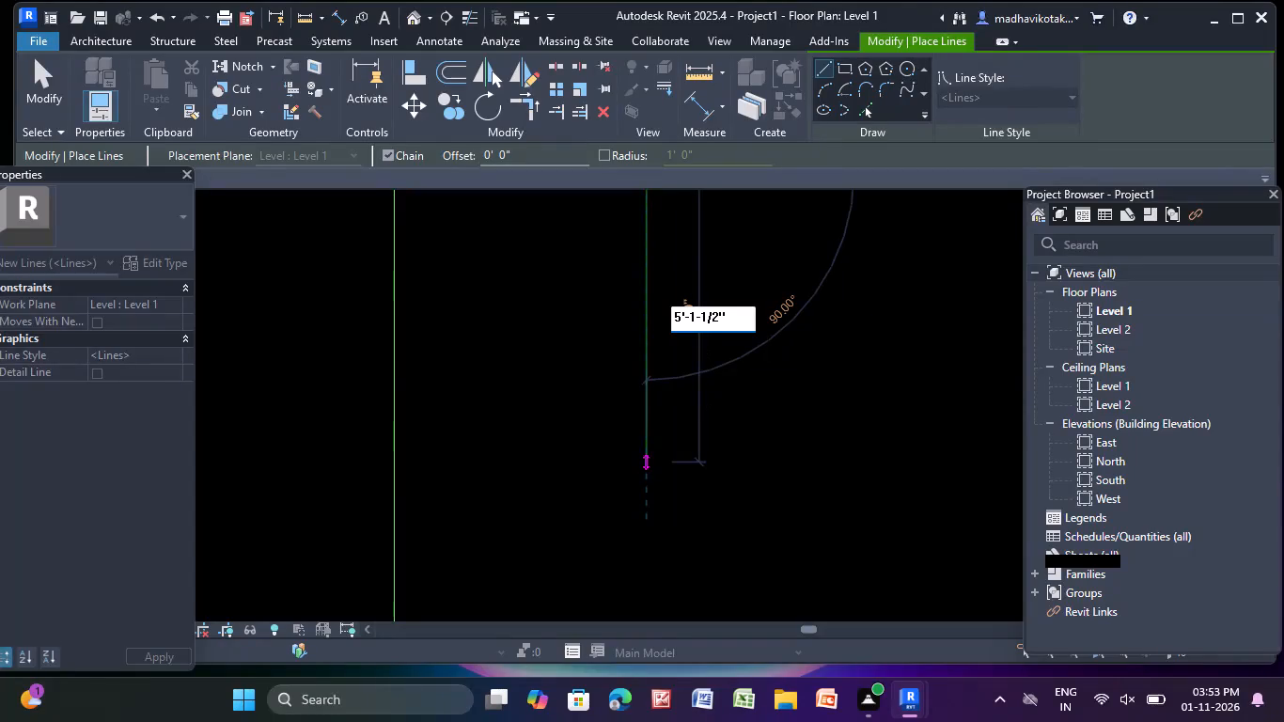
Set the vertical line's length to 5' and close the small room with a 5' horizontal line to the outer left line.
{"action": "key", "text": "BackSpace"}
{"action": "key", "text": "BackSpace"}
{"action": "key", "text": "BackSpace"}
{"action": "key", "text": "BackSpace"}
{"action": "key", "text": "BackSpace"}
{"action": "key", "text": "BackSpace"}
{"action": "key", "text": "BackSpace"}
{"action": "key", "text": "Return"}
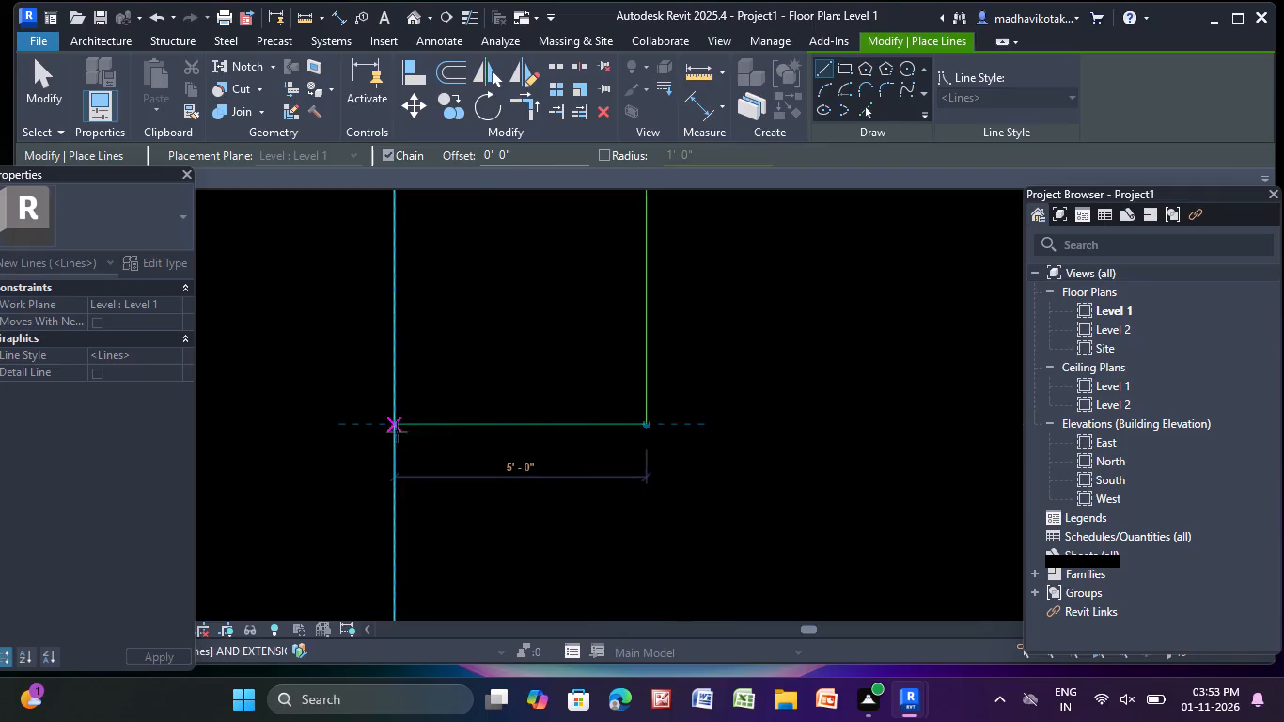
{"action": "left_click", "coordinate": [394, 425]}
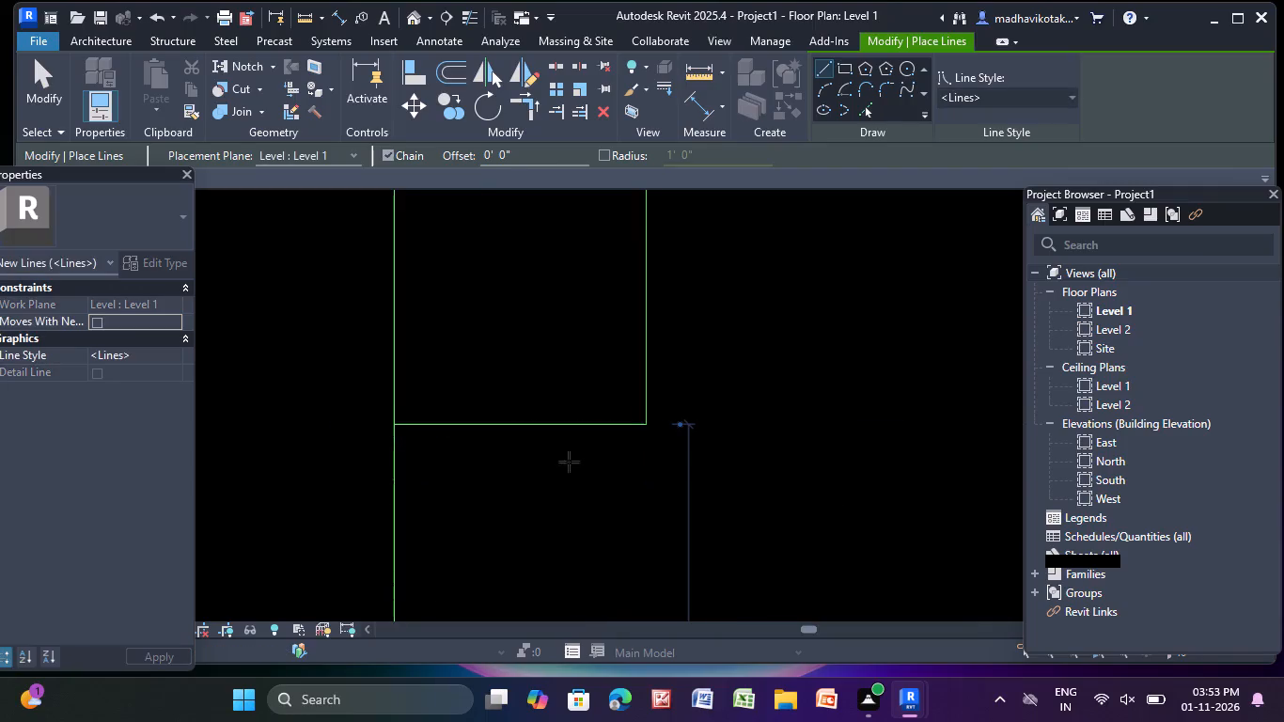
Draw a room 7'-6" wide and 7' high with model lines below the top row's rightmost room, sharing its bottom-right corner.
{"action": "scroll", "coordinate": [592, 470], "scroll_direction": "down", "scroll_amount": 5}
{"action": "middle_click_drag", "start_coordinate": [592, 470], "coordinate": [540, 479]}
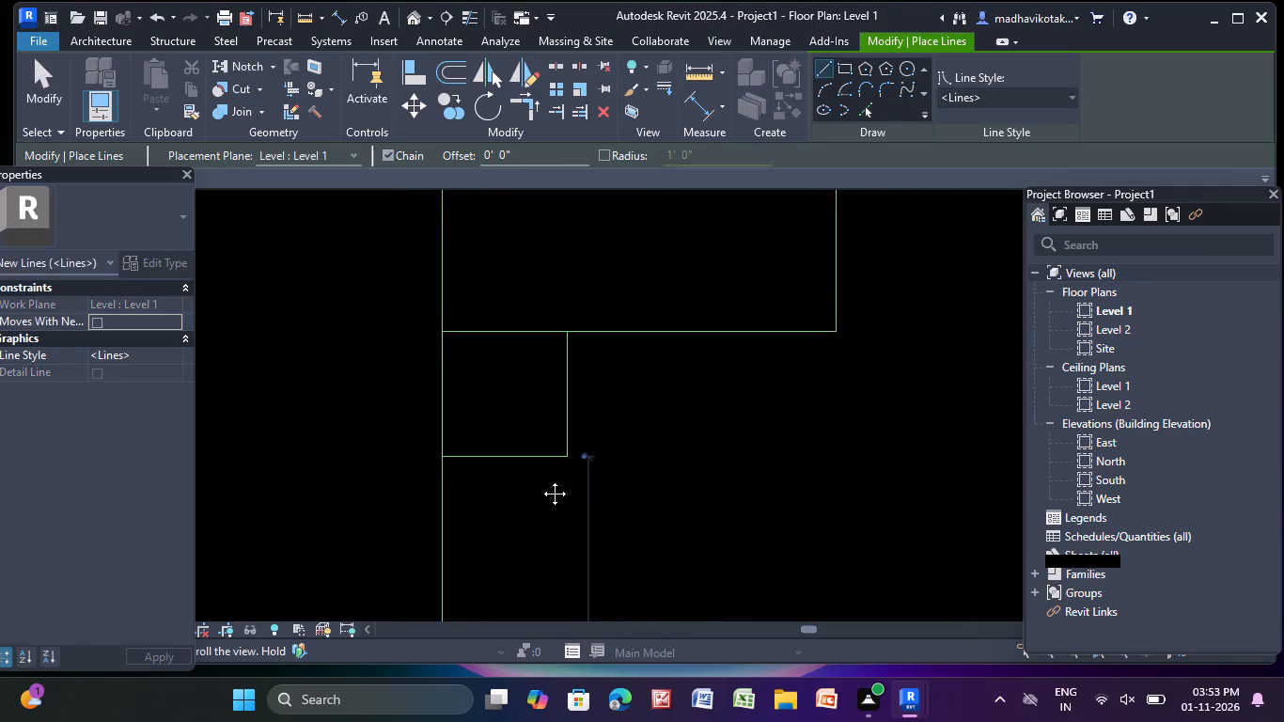
{"action": "middle_click_drag", "start_coordinate": [540, 479], "coordinate": [466, 400]}
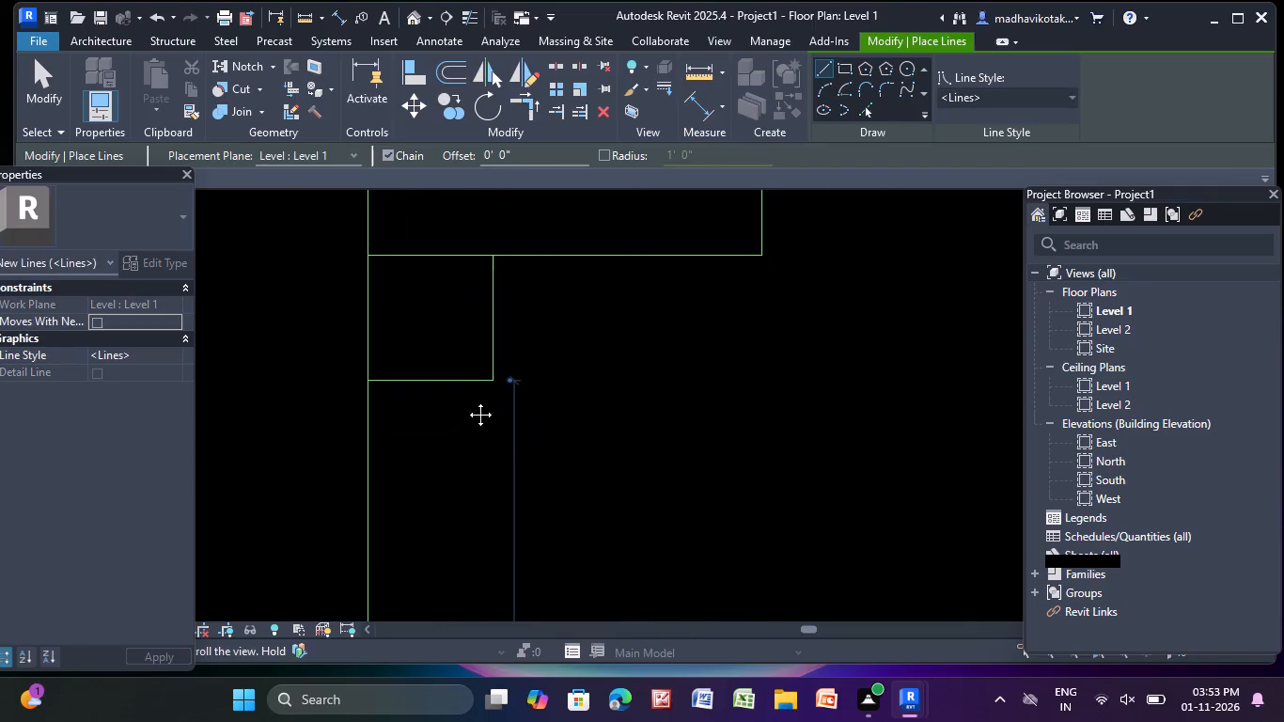
{"action": "middle_click_drag", "start_coordinate": [466, 400], "coordinate": [465, 396]}
{"action": "scroll", "coordinate": [465, 391], "scroll_direction": "down", "scroll_amount": 3}
{"action": "scroll", "coordinate": [551, 423], "scroll_direction": "down", "scroll_amount": 4}
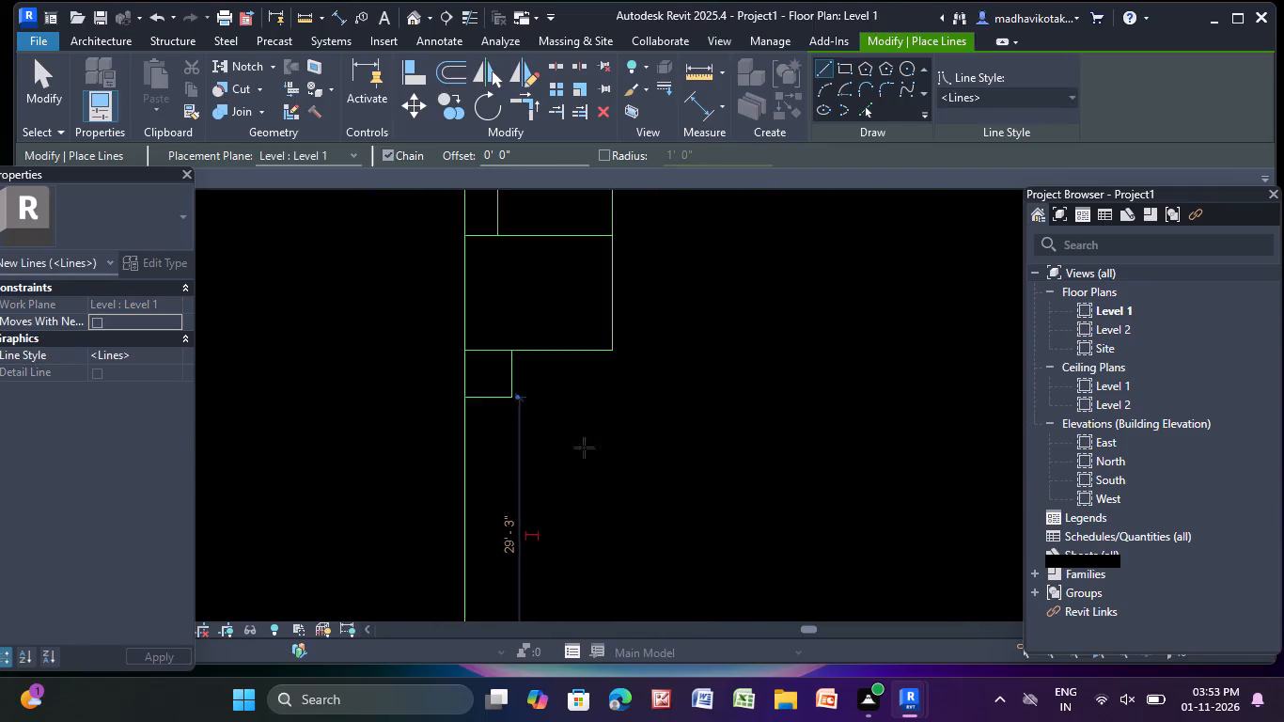
{"action": "scroll", "coordinate": [586, 448], "scroll_direction": "down", "scroll_amount": 6}
{"action": "middle_click_drag", "start_coordinate": [595, 462], "coordinate": [431, 476]}
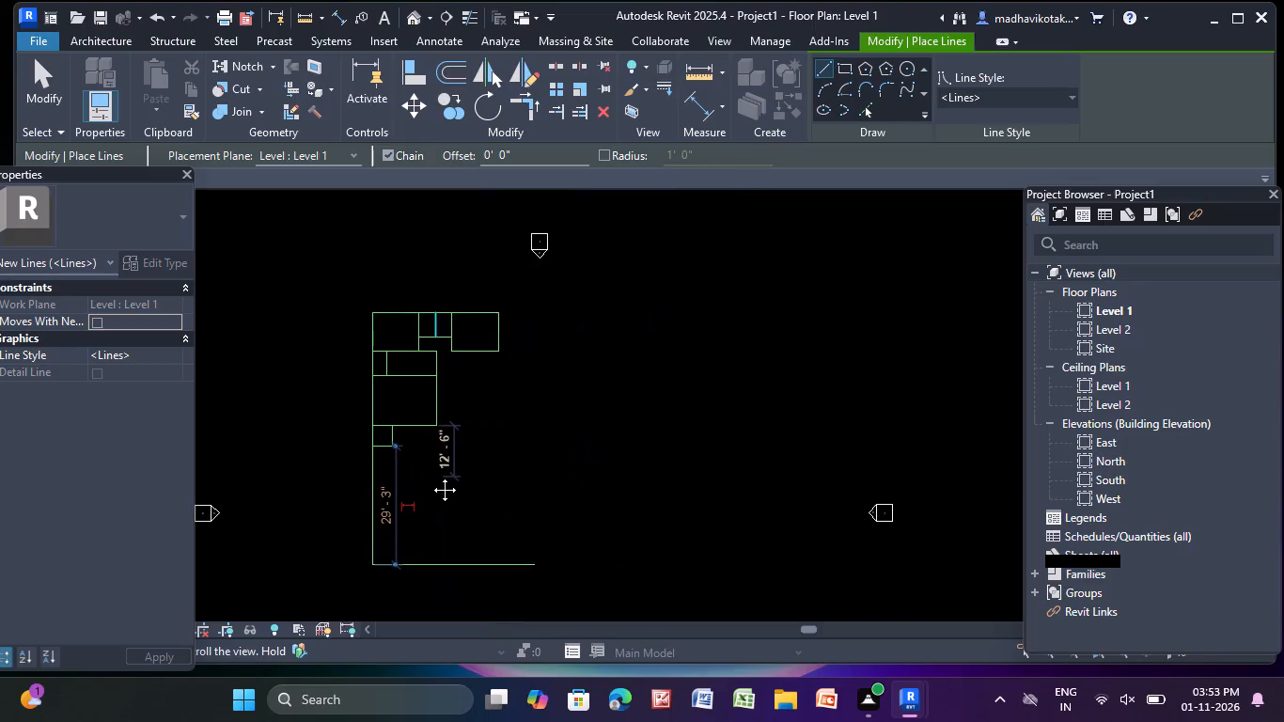
{"action": "middle_click_drag", "start_coordinate": [431, 476], "coordinate": [479, 410]}
{"action": "scroll", "coordinate": [479, 410], "scroll_direction": "up", "scroll_amount": 3}
{"action": "middle_click_drag", "start_coordinate": [473, 423], "coordinate": [424, 529]}
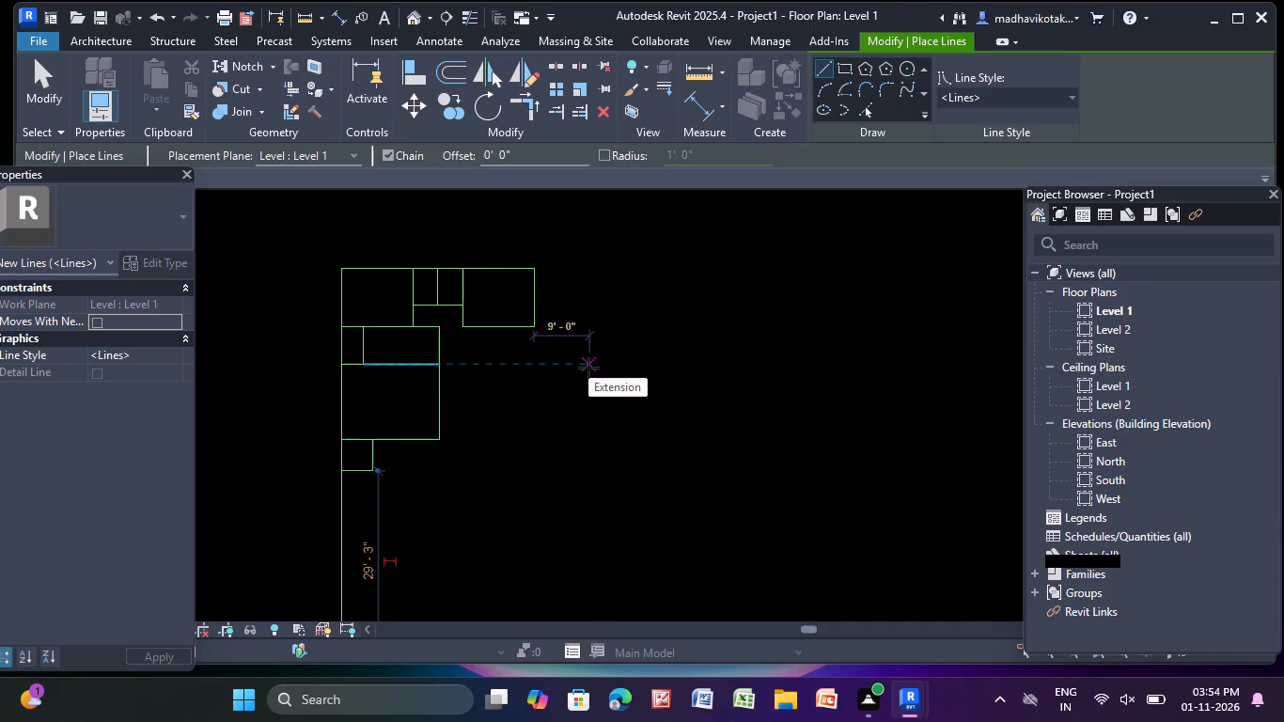
{"action": "scroll", "coordinate": [555, 326], "scroll_direction": "up", "scroll_amount": 4}
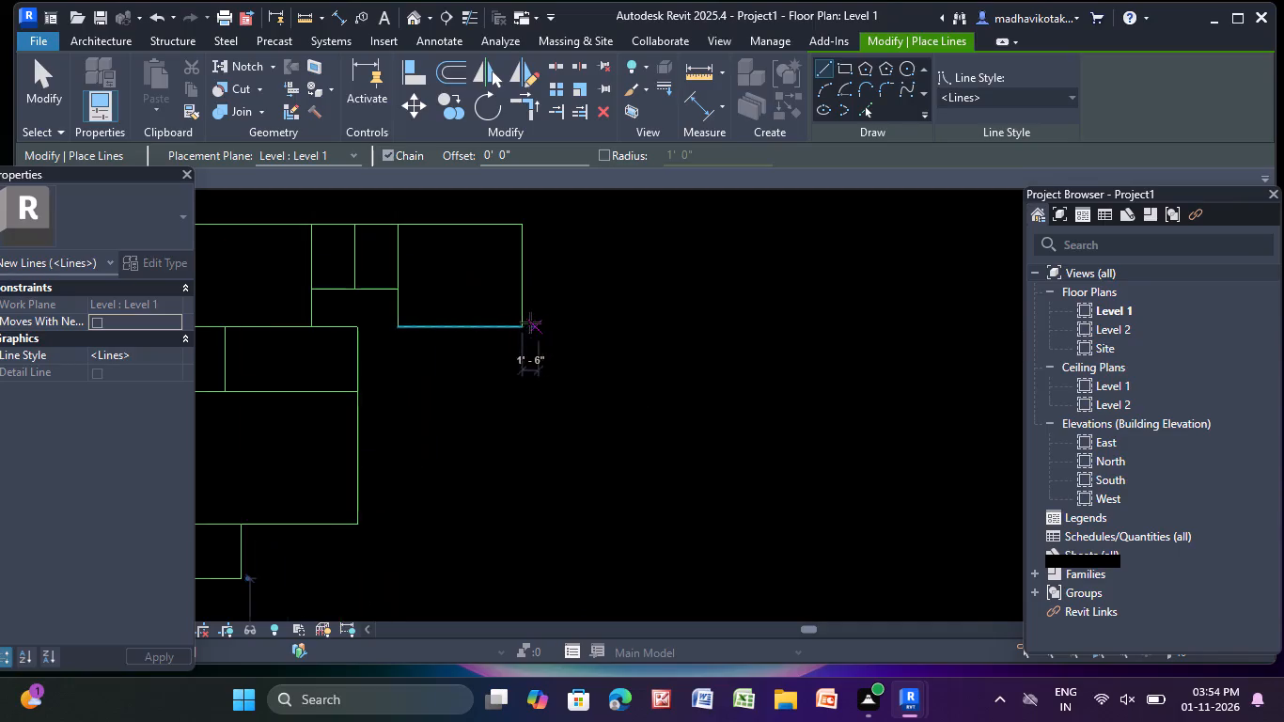
{"action": "scroll", "coordinate": [514, 322], "scroll_direction": "up", "scroll_amount": 4}
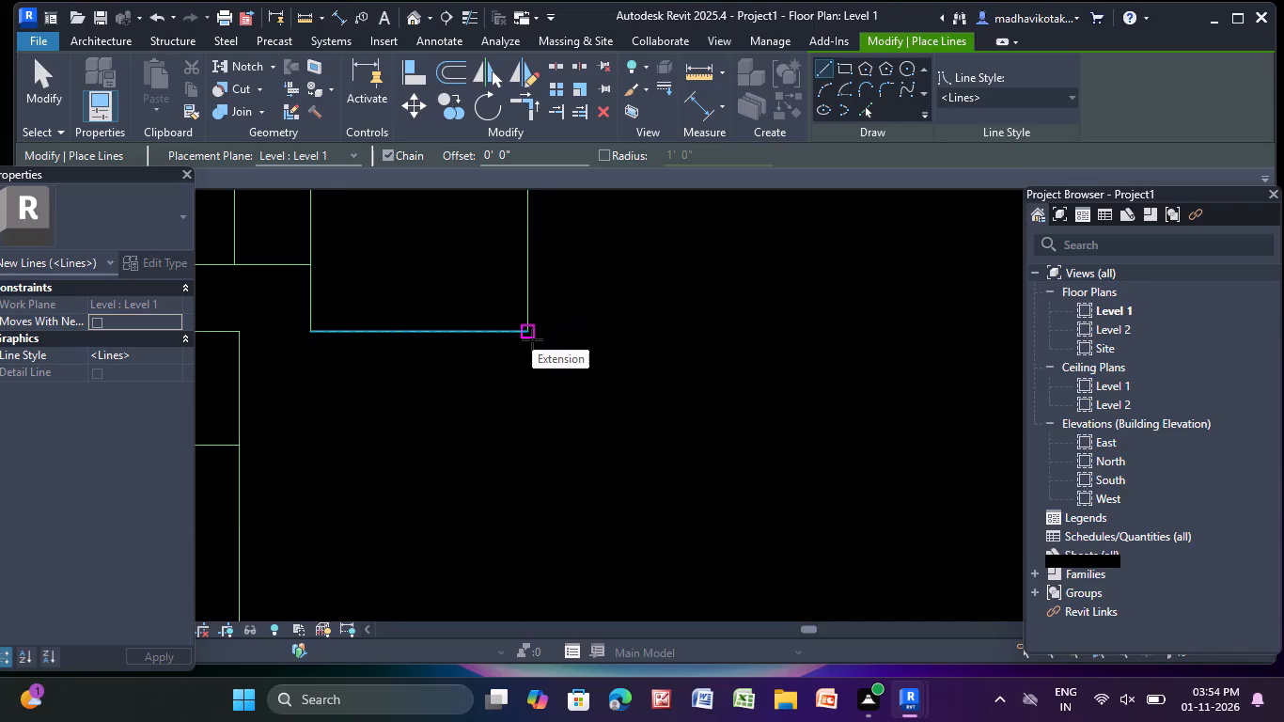
{"action": "middle_click_drag", "start_coordinate": [532, 339], "coordinate": [550, 448]}
{"action": "scroll", "coordinate": [545, 440], "scroll_direction": "up", "scroll_amount": 3}
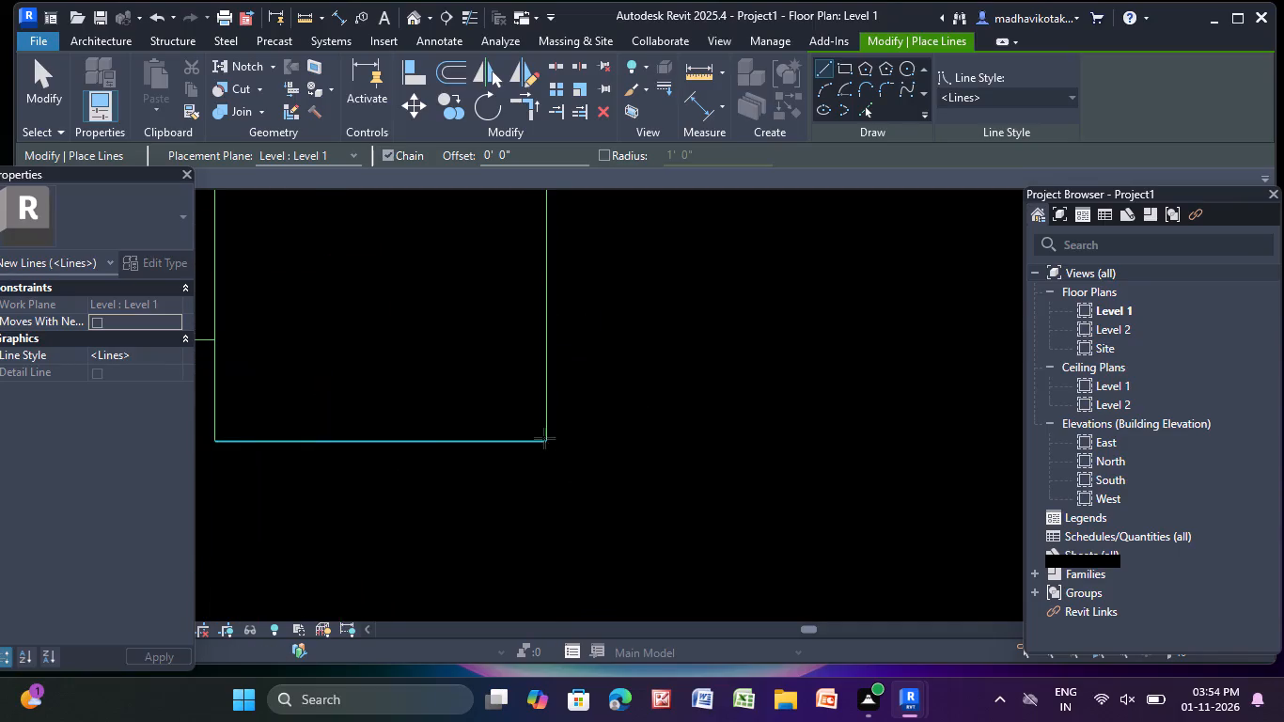
{"action": "left_click", "coordinate": [544, 444]}
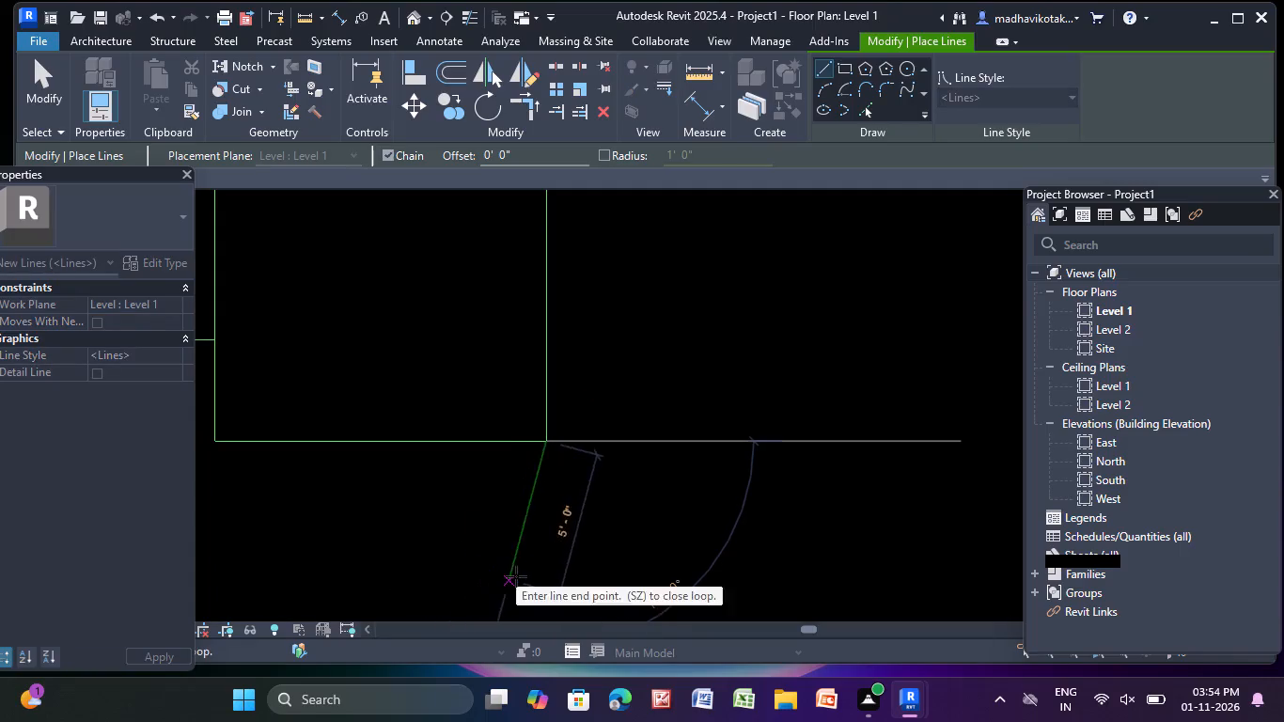
{"action": "middle_click_drag", "start_coordinate": [532, 580], "coordinate": [550, 434]}
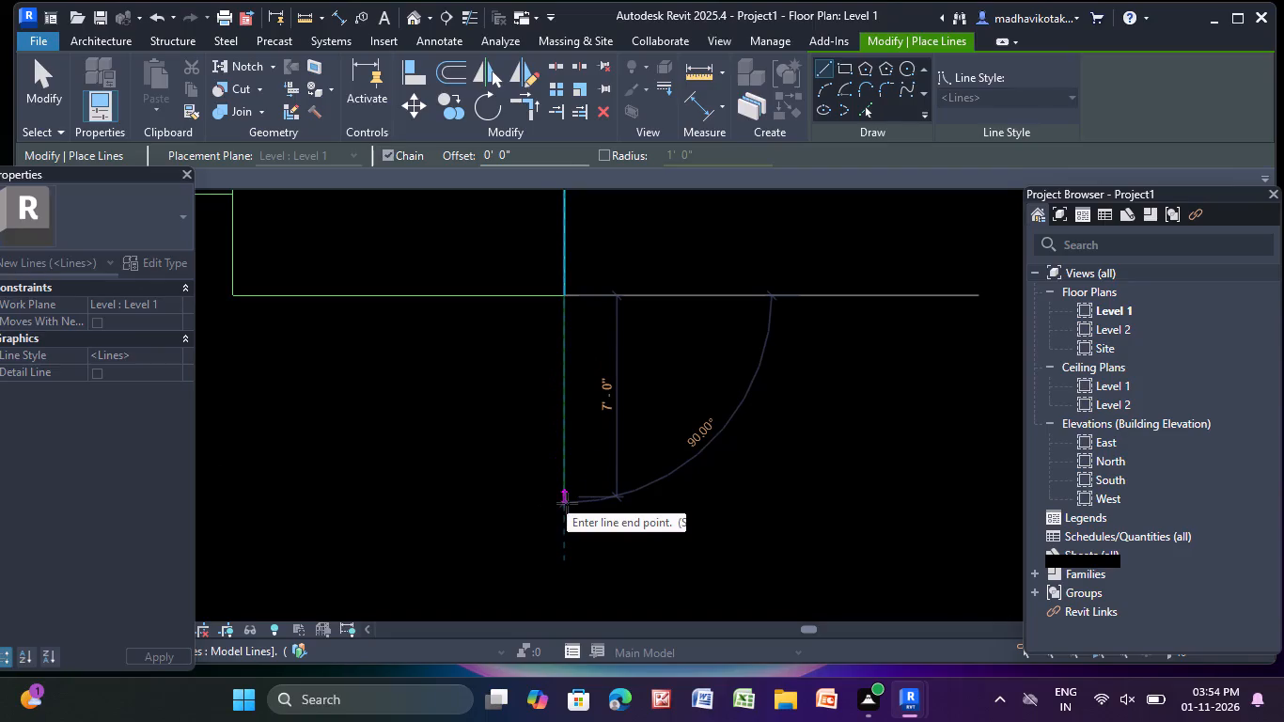
{"action": "left_click", "coordinate": [567, 503]}
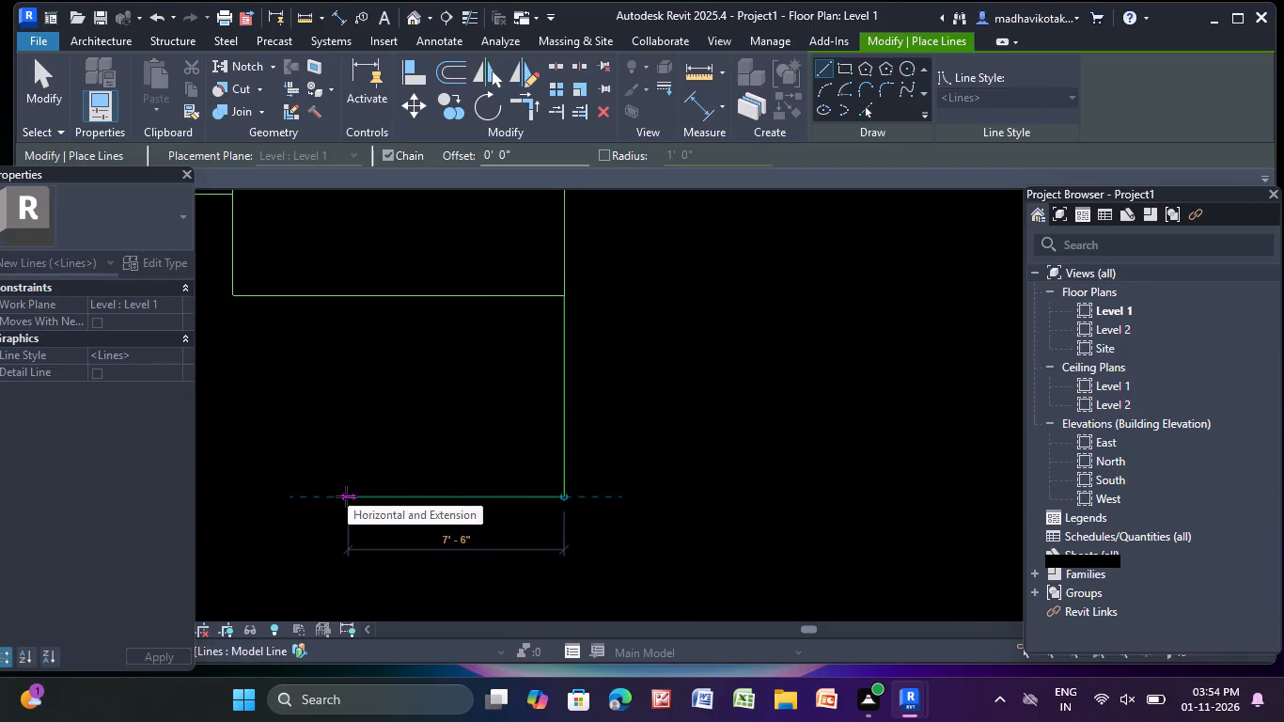
{"action": "left_click", "coordinate": [347, 501]}
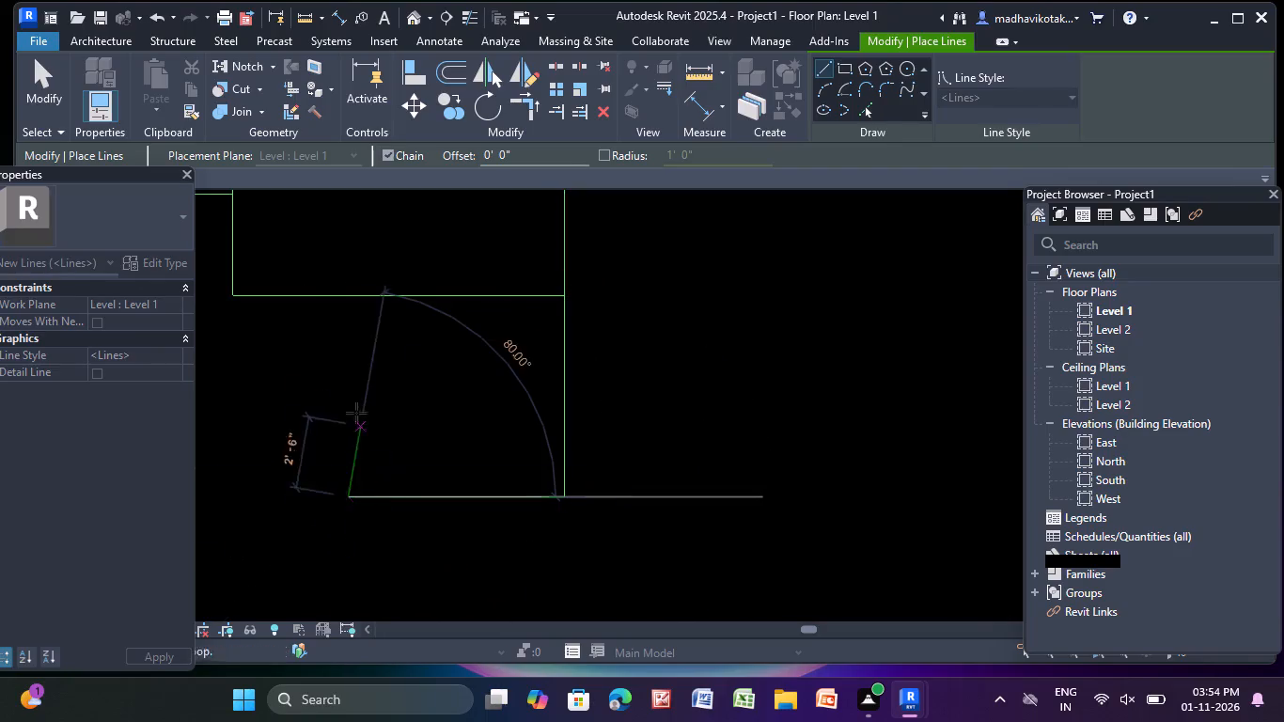
{"action": "left_click", "coordinate": [350, 296]}
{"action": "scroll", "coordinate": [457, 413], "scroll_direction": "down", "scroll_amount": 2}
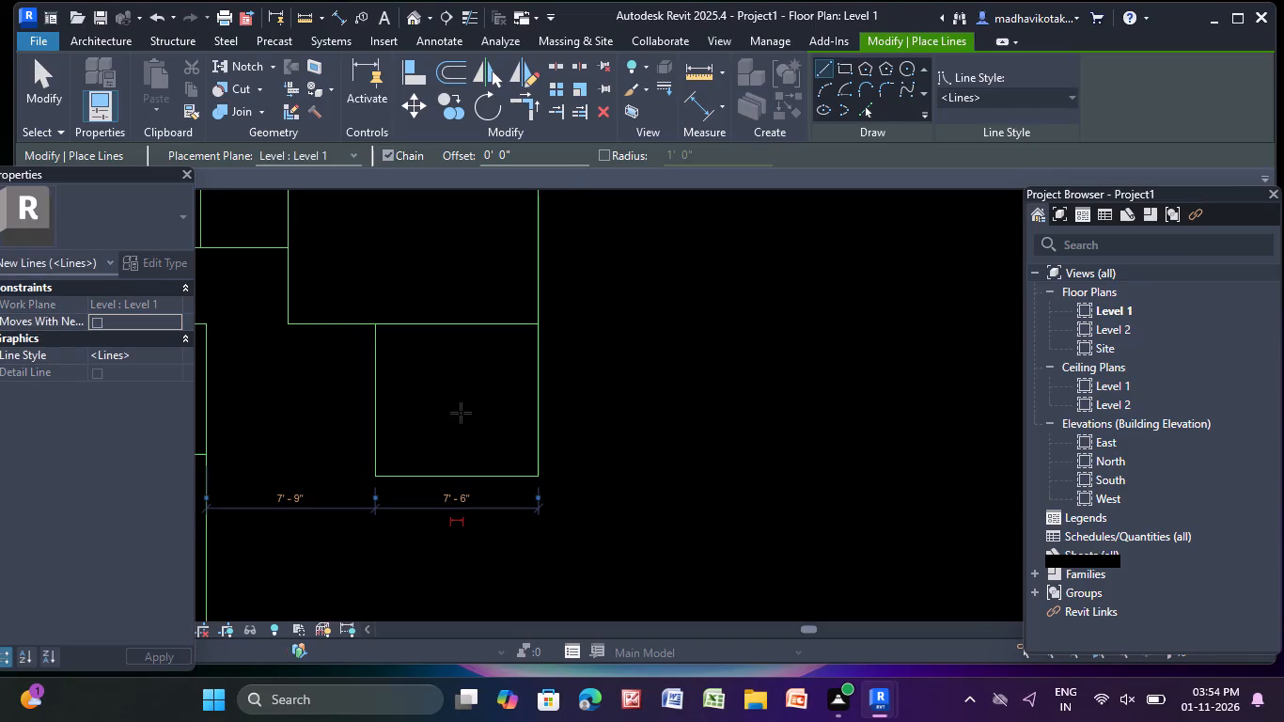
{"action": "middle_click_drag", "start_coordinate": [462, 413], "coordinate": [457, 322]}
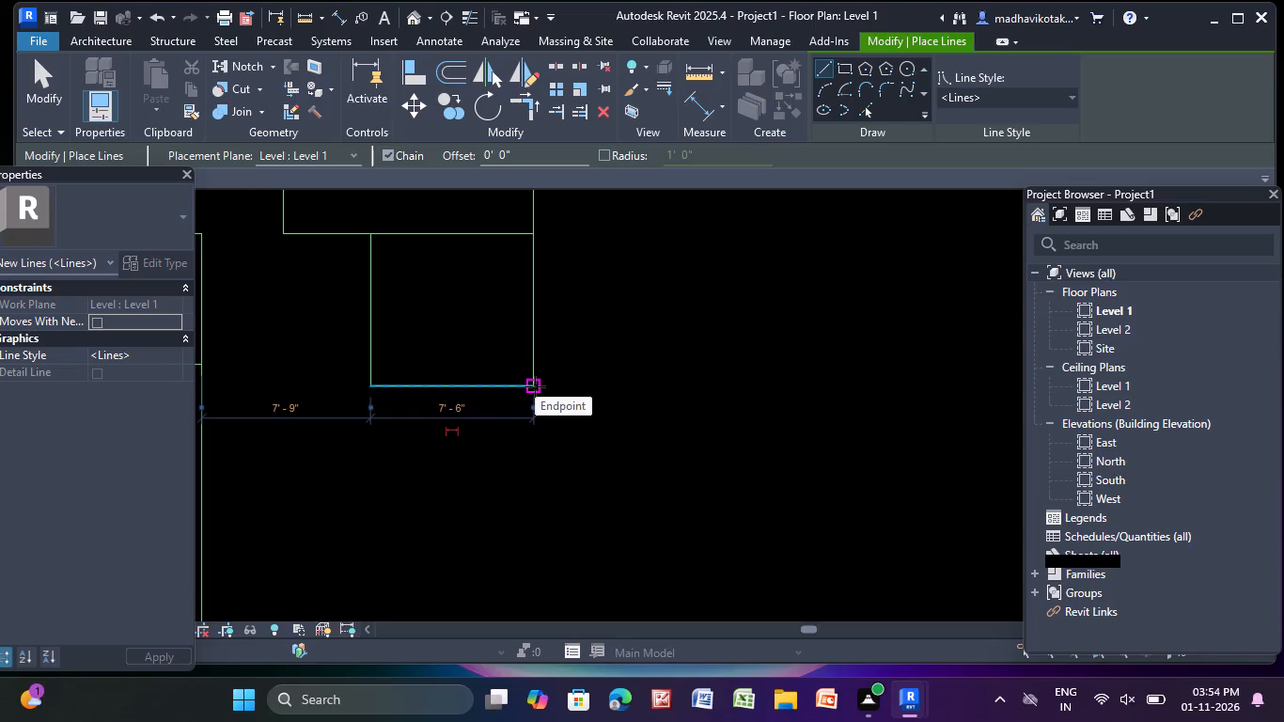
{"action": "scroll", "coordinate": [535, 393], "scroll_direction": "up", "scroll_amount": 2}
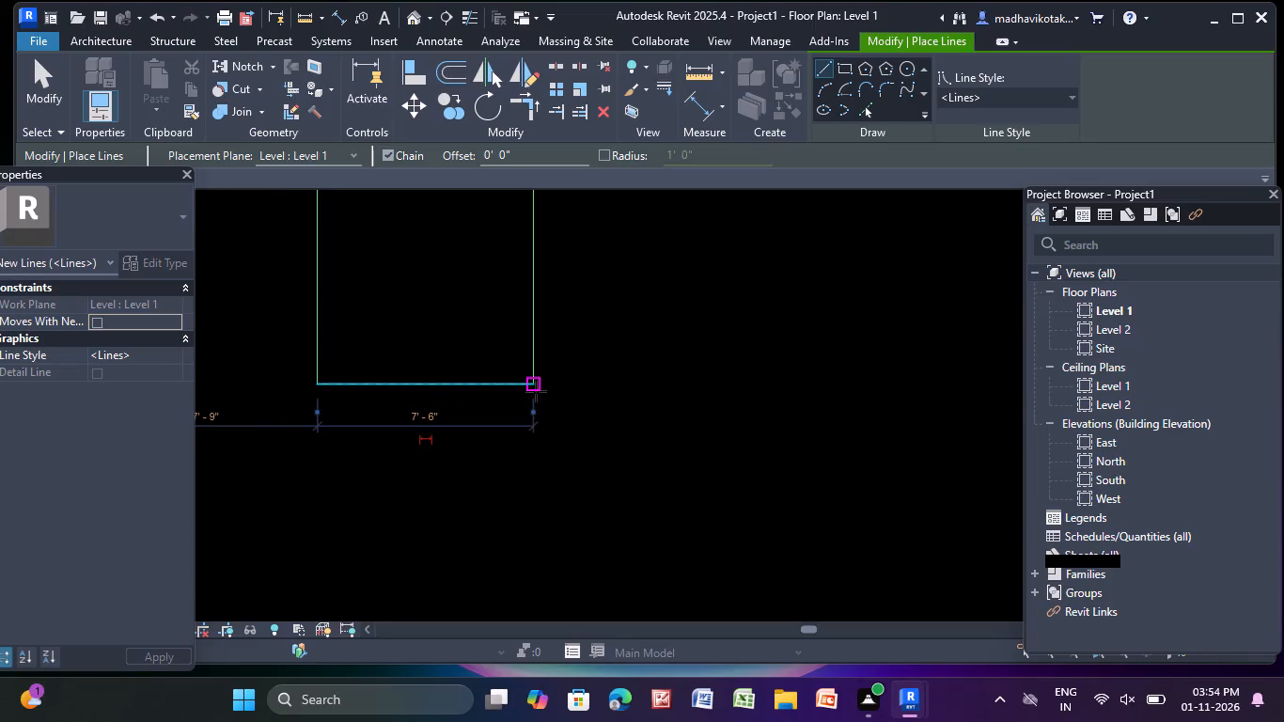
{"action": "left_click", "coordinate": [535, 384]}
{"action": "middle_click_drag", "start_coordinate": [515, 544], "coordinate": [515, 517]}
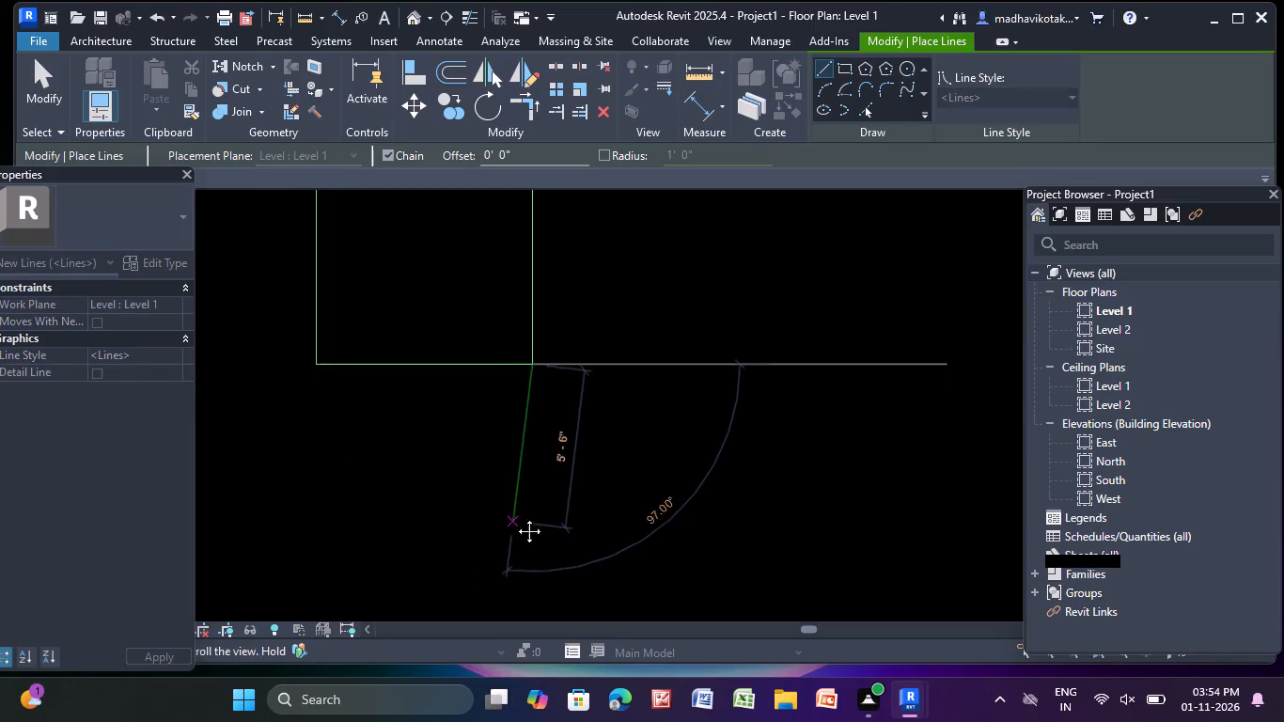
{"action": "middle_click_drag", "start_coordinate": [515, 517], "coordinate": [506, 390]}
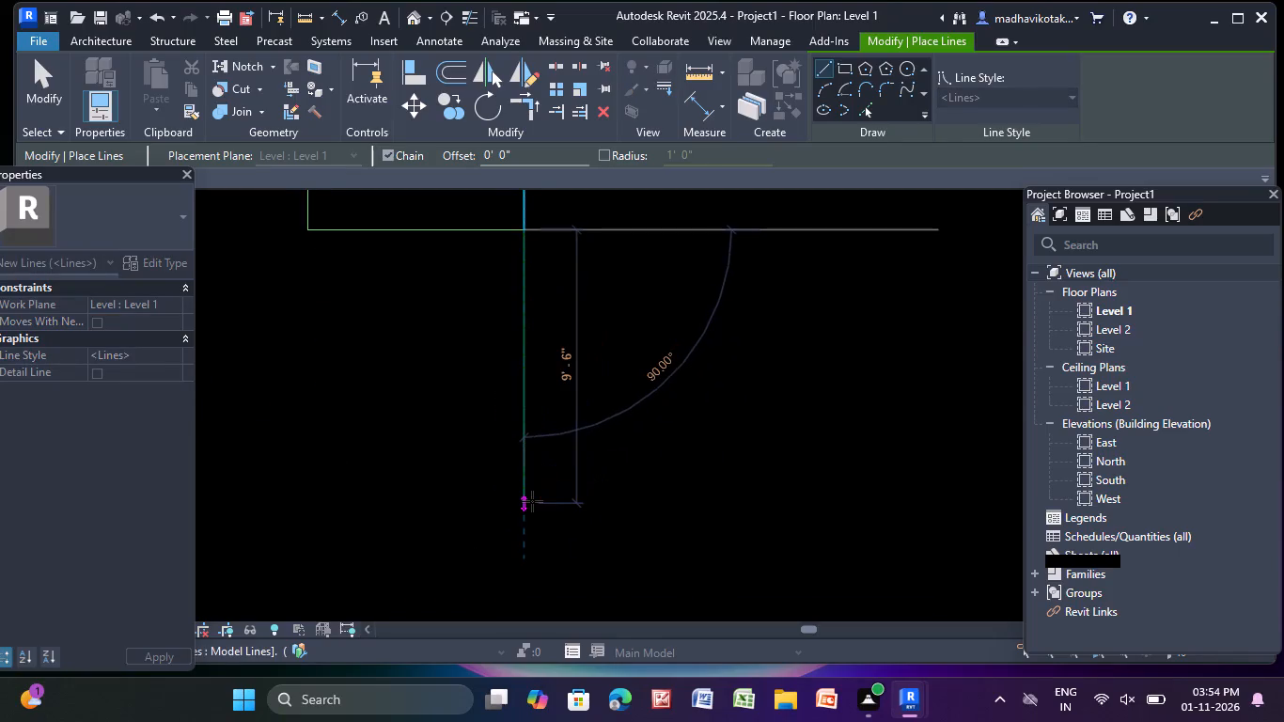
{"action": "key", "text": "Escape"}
Draw a 10'-9" horizontal model line from the lower-left small room's top-right corner to the bottom-right corner of the room above.
{"action": "scroll", "coordinate": [535, 496], "scroll_direction": "down", "scroll_amount": 10}
{"action": "middle_click_drag", "start_coordinate": [540, 484], "coordinate": [752, 354]}
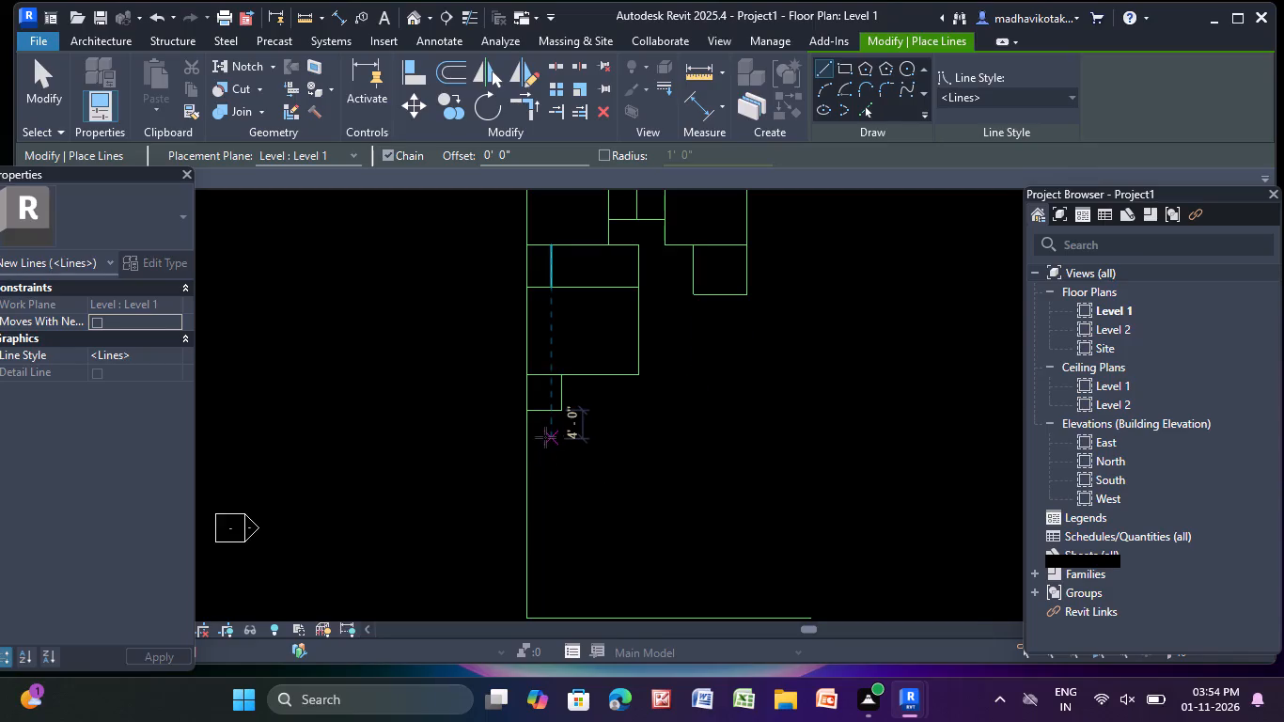
{"action": "scroll", "coordinate": [565, 385], "scroll_direction": "up", "scroll_amount": 9}
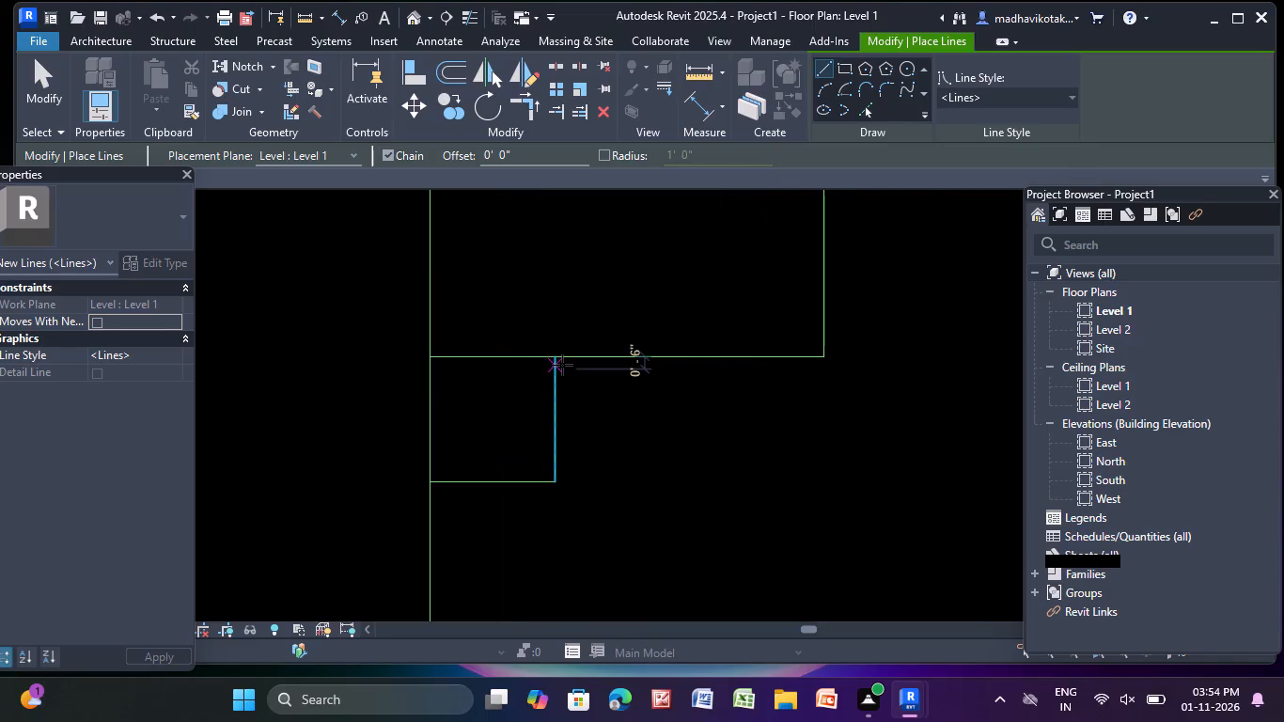
{"action": "left_click", "coordinate": [556, 353]}
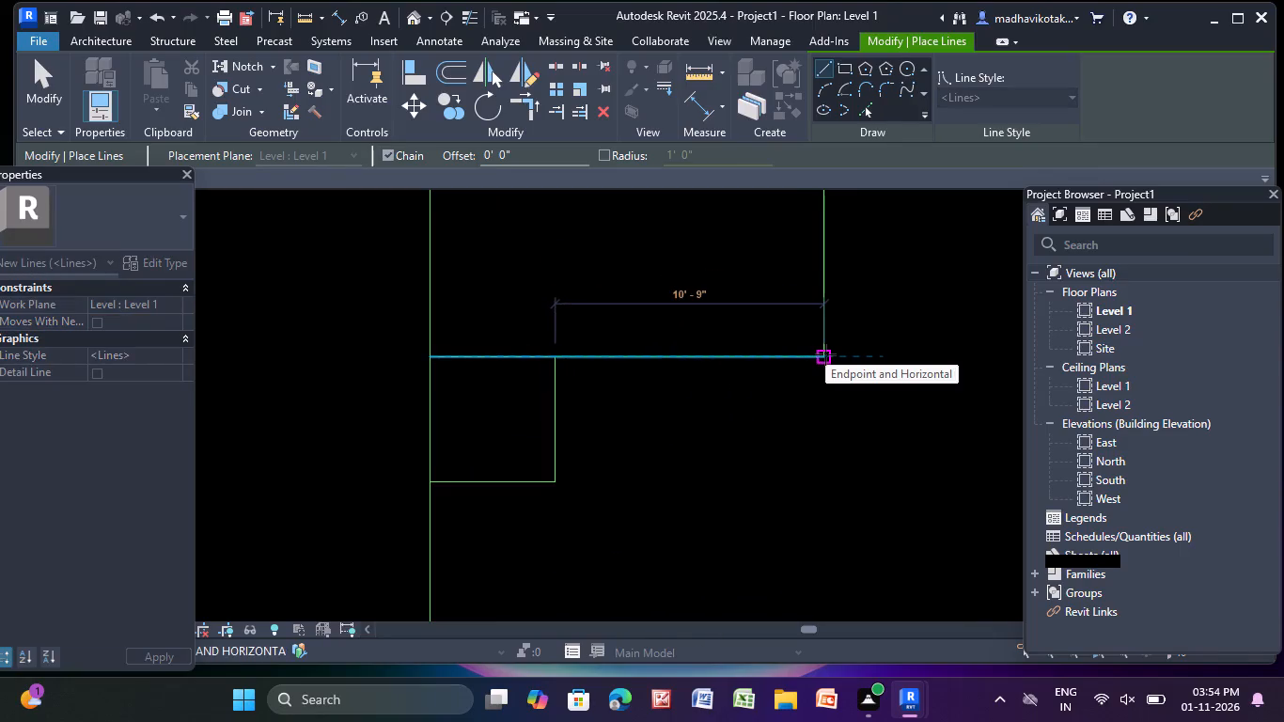
{"action": "left_click", "coordinate": [826, 354]}
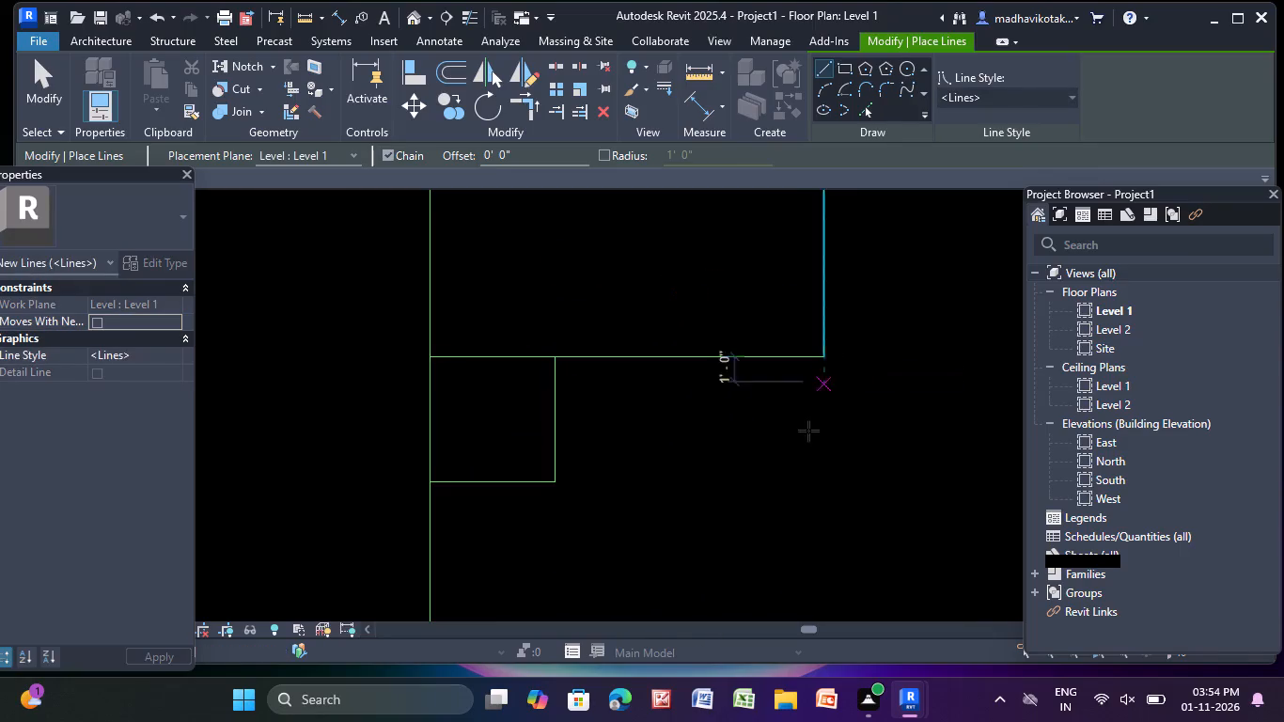
Draw model lines 8'-11" down from the room's bottom-right corner, 10'-9" across, and 3'-11" up to the small room's bottom-right corner.
{"action": "left_click", "coordinate": [825, 356]}
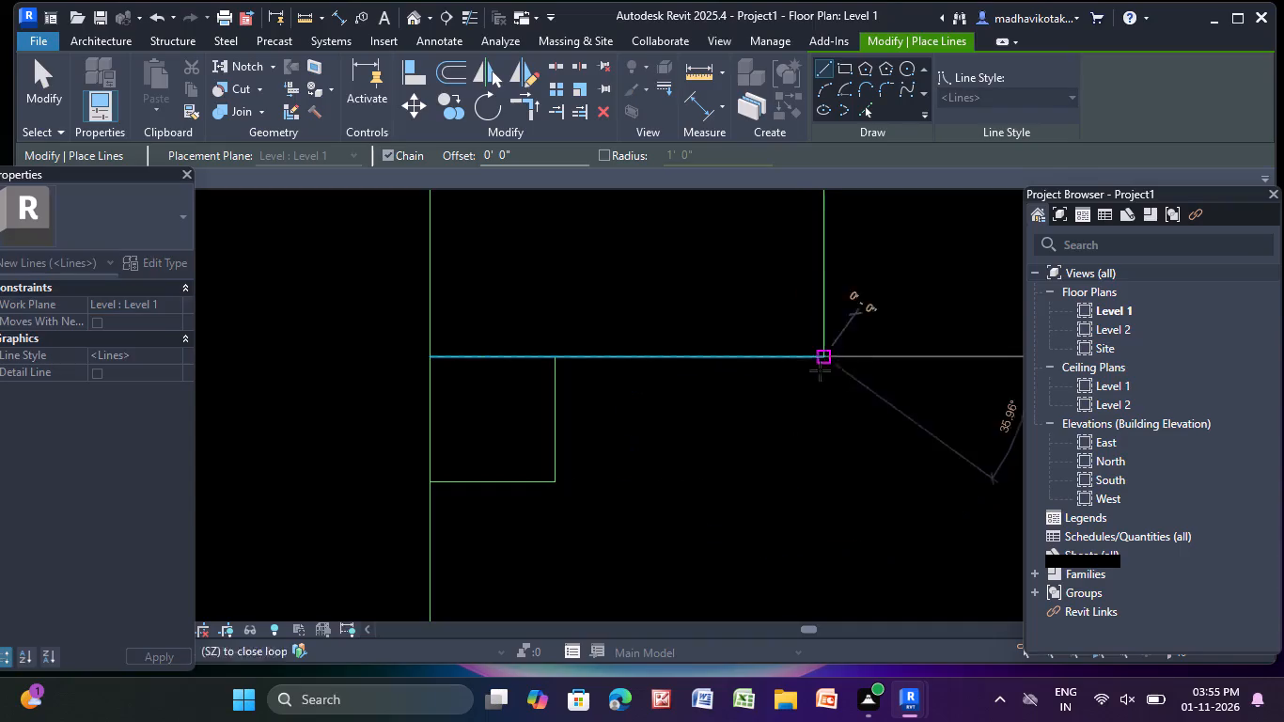
{"action": "scroll", "coordinate": [807, 463], "scroll_direction": "up", "scroll_amount": 1}
{"action": "middle_click_drag", "start_coordinate": [807, 463], "coordinate": [640, 337]}
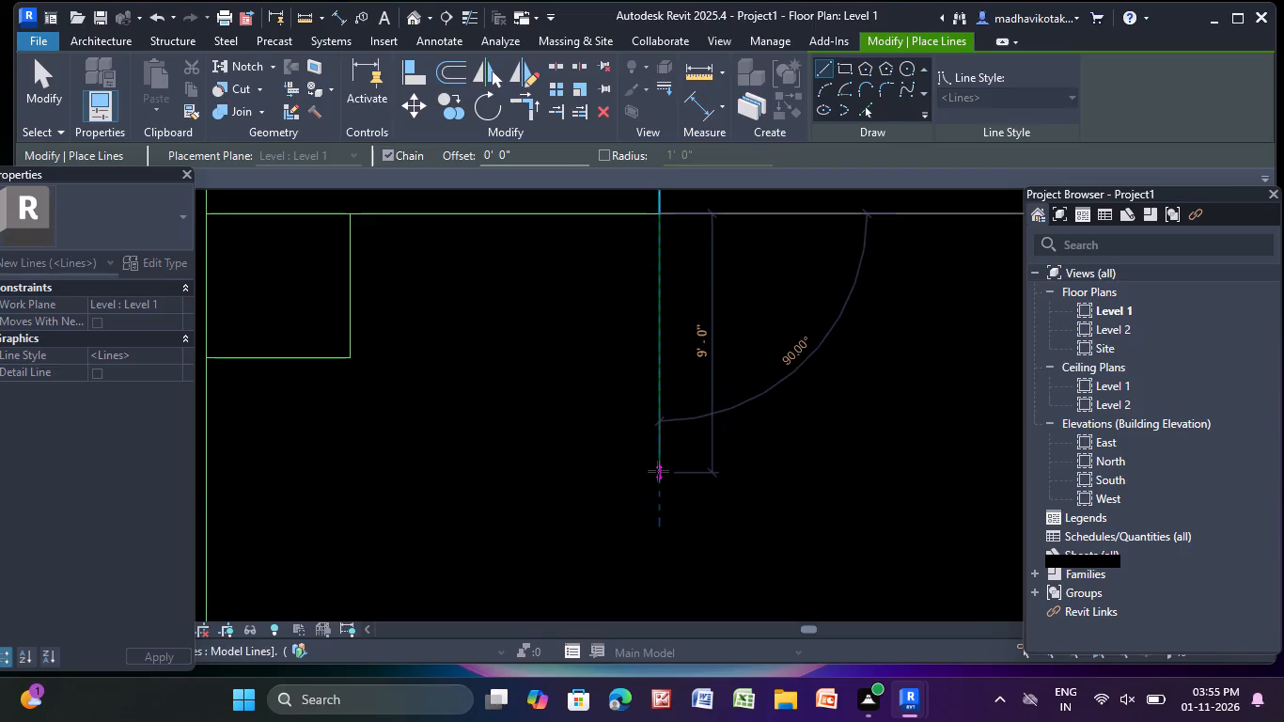
{"action": "key", "text": "8"}
{"action": "type", "text": "'-"}
{"action": "type", "text": "11"}
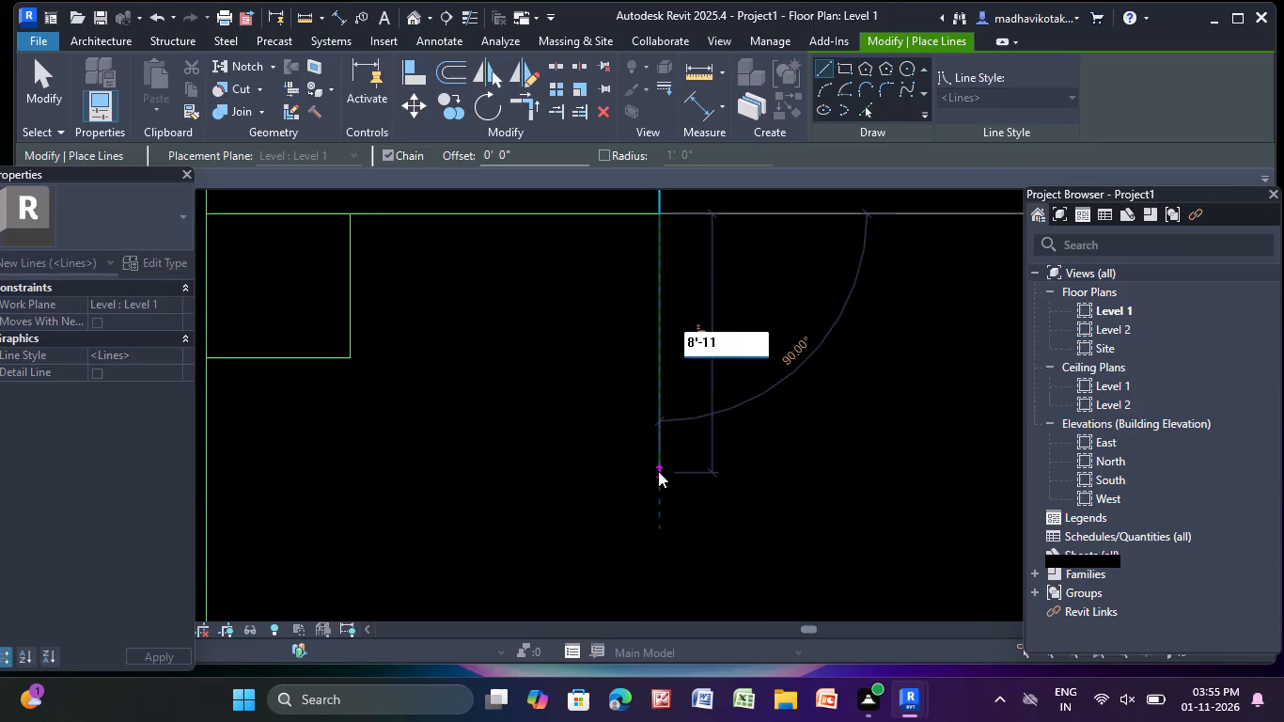
{"action": "key", "text": "shift+quotedbl"}
{"action": "key", "text": "Return"}
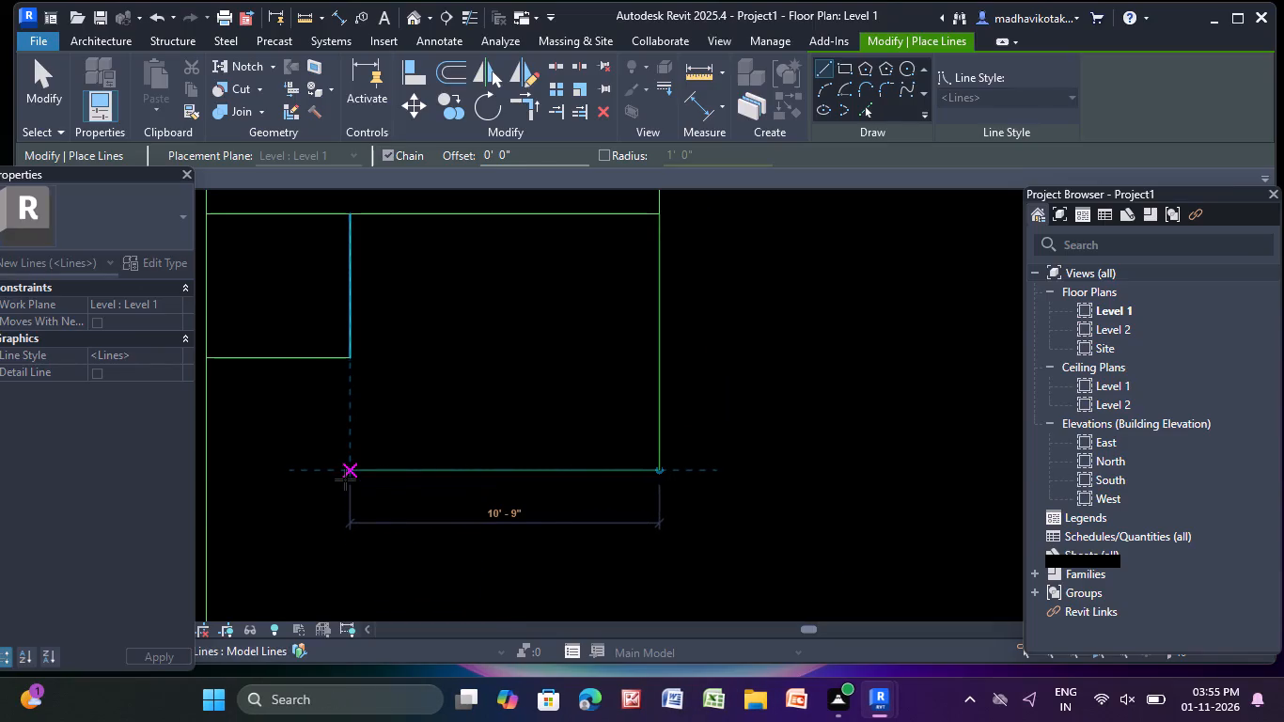
{"action": "left_click", "coordinate": [345, 479]}
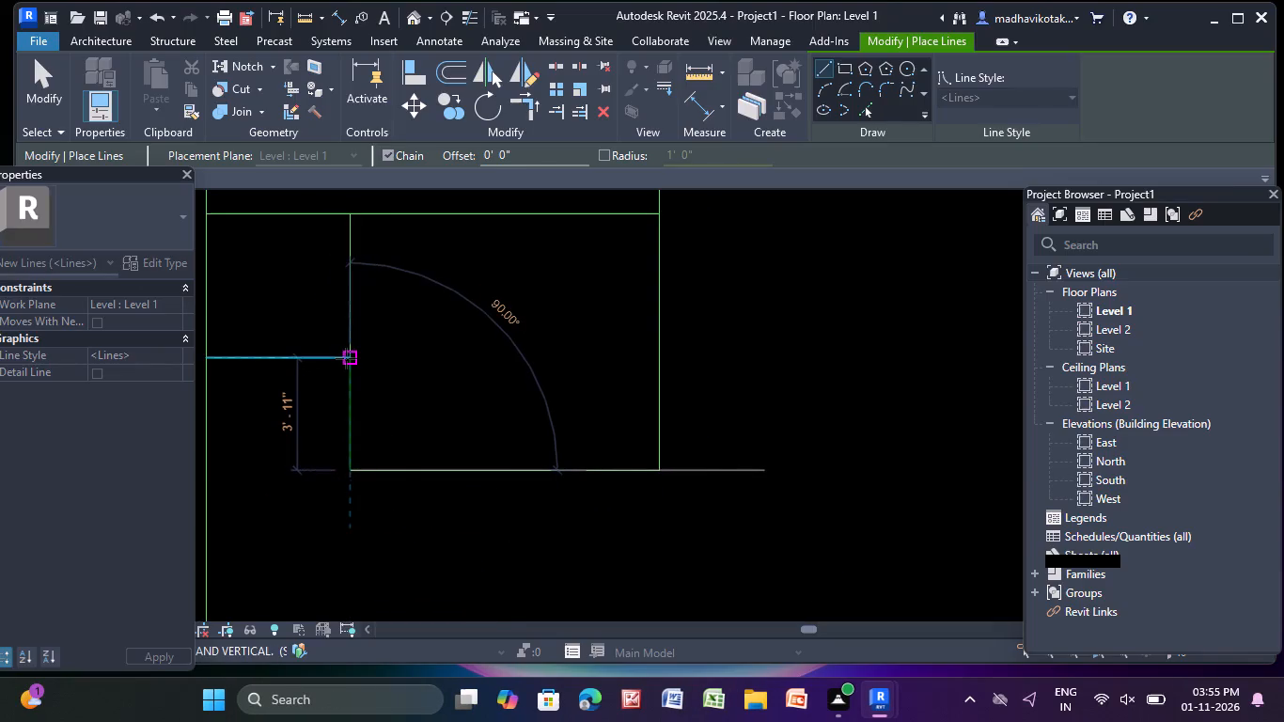
{"action": "left_click", "coordinate": [348, 357]}
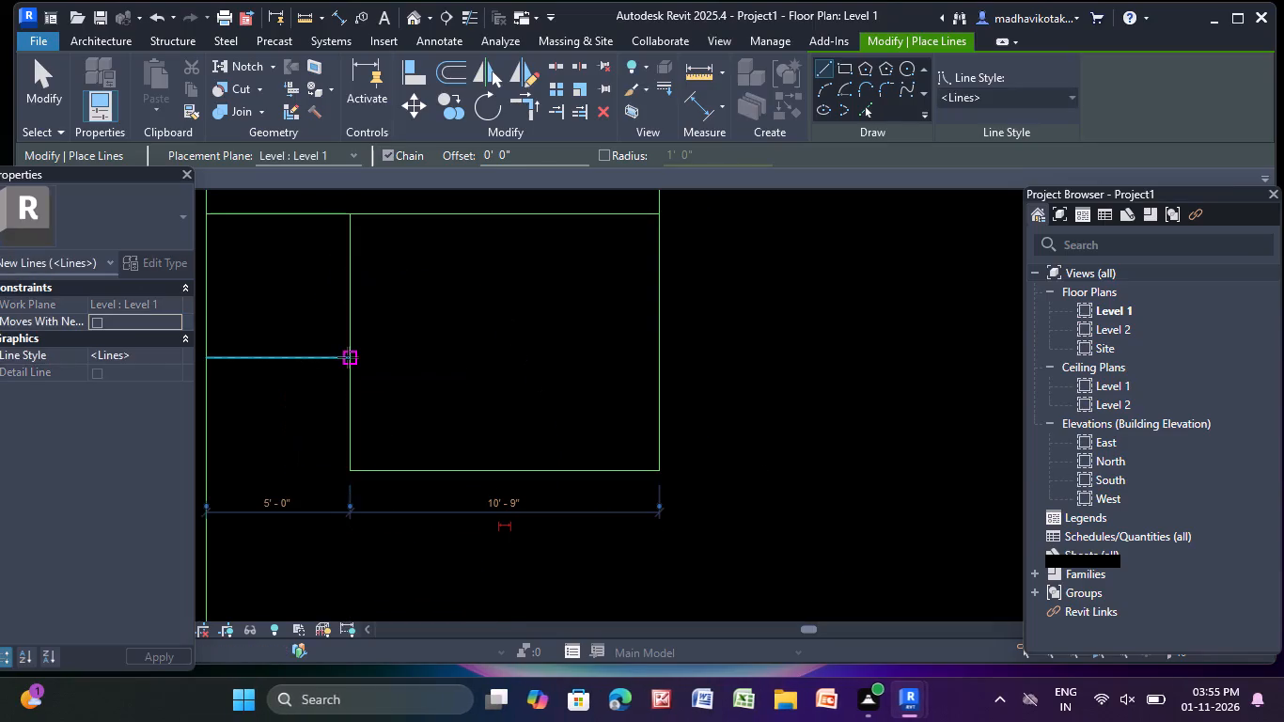
{"action": "key", "text": "Escape"}
Draw model lines from the outer left line, level with the new room's bottom: 4' down, 7' across and 4' up to that room's bottom edge.
{"action": "scroll", "coordinate": [426, 377], "scroll_direction": "down", "scroll_amount": 3}
{"action": "middle_click_drag", "start_coordinate": [445, 395], "coordinate": [444, 219]}
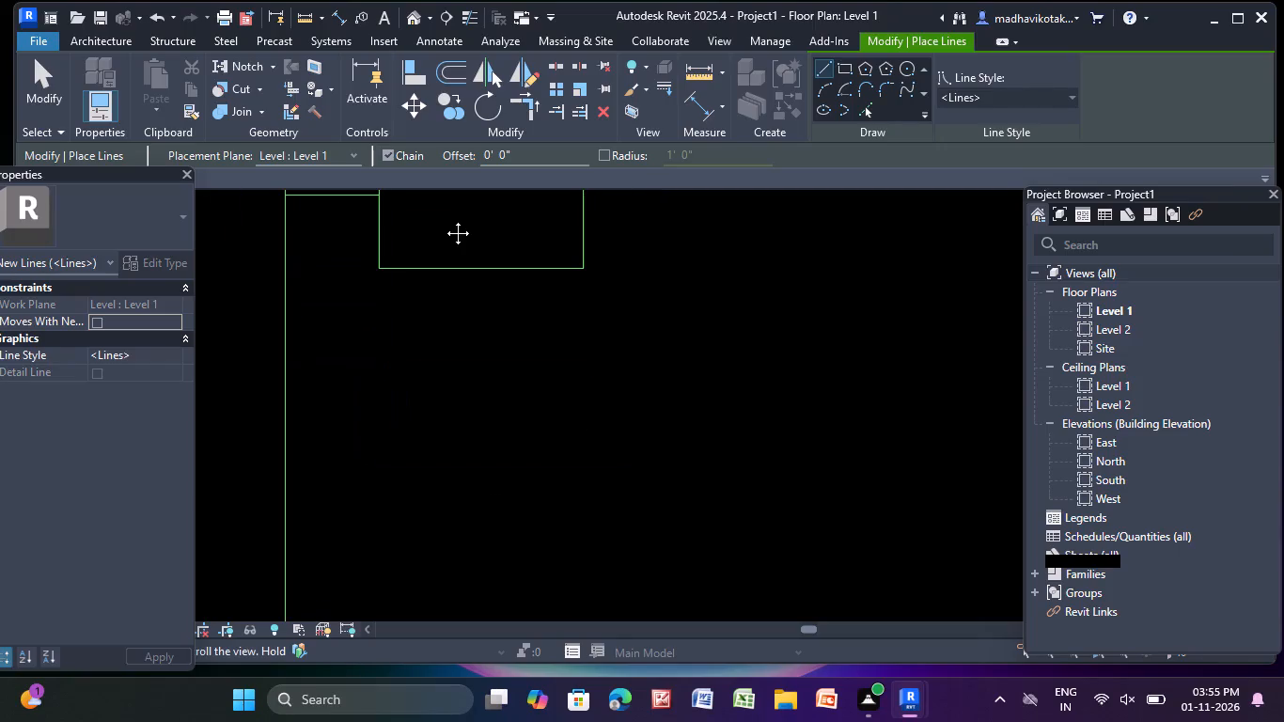
{"action": "middle_click_drag", "start_coordinate": [444, 219], "coordinate": [446, 194]}
{"action": "middle_click_drag", "start_coordinate": [378, 272], "coordinate": [384, 318]}
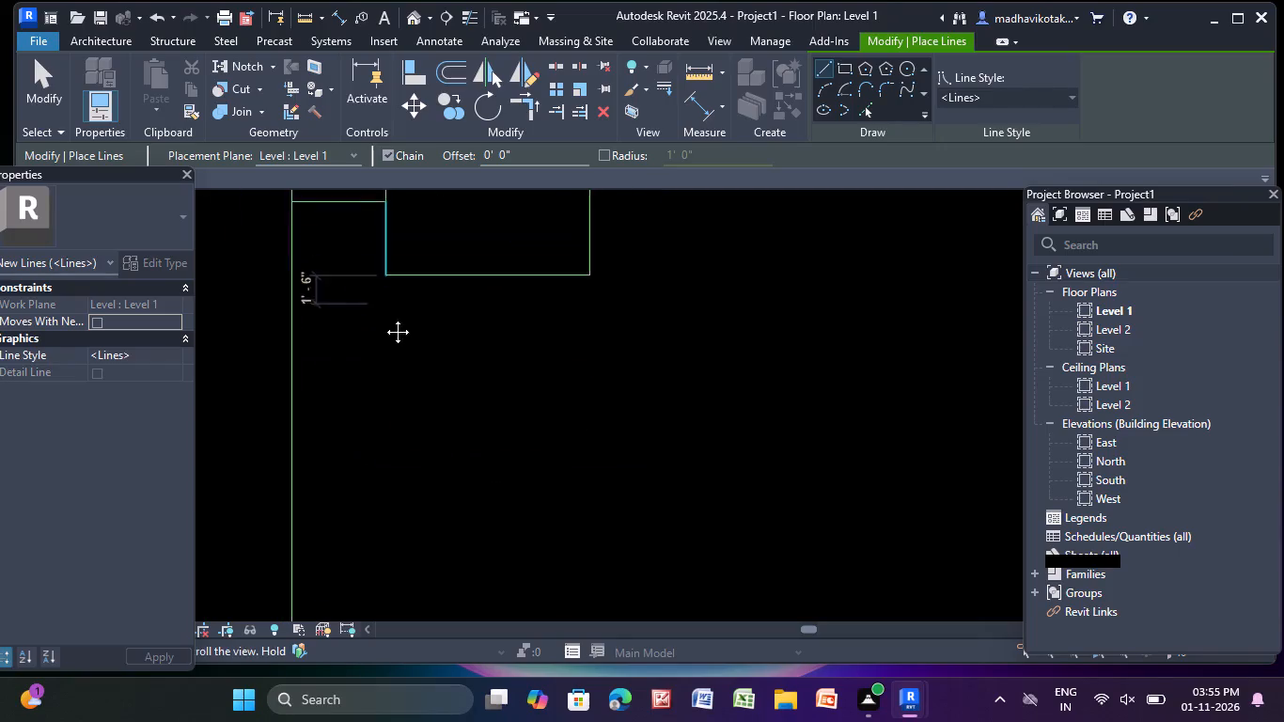
{"action": "middle_click_drag", "start_coordinate": [384, 318], "coordinate": [390, 376]}
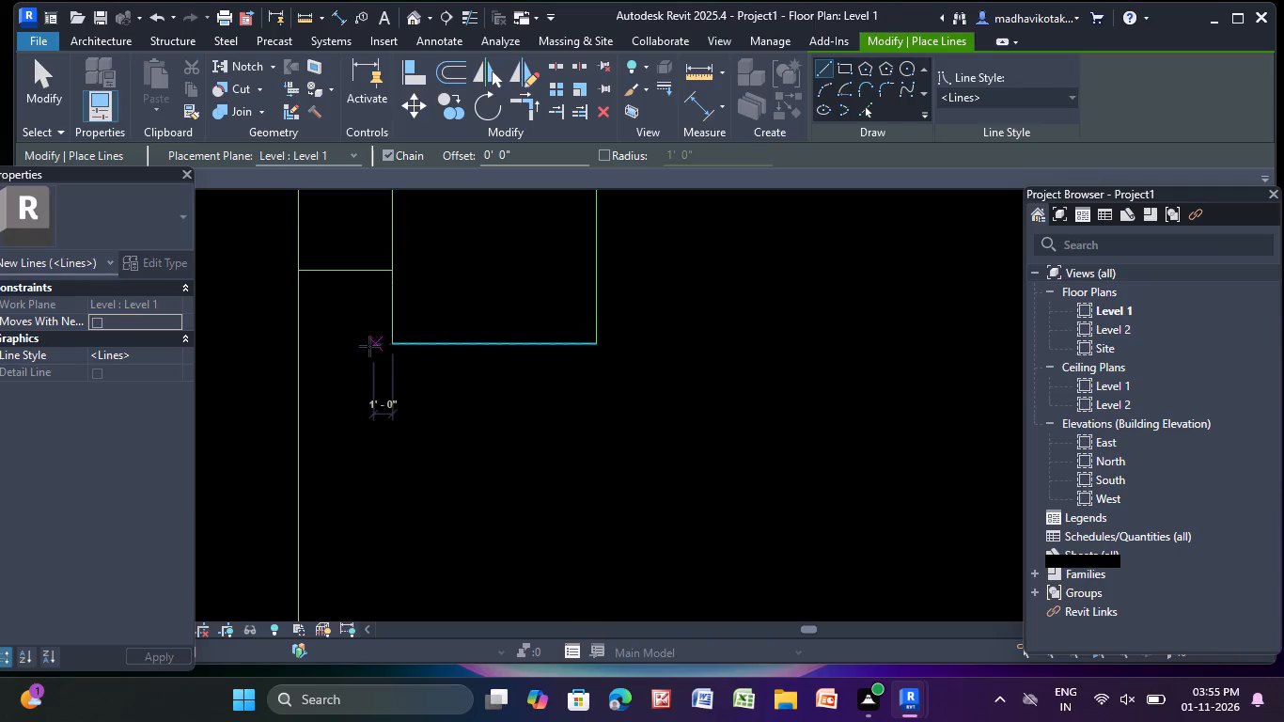
{"action": "left_click", "coordinate": [297, 344]}
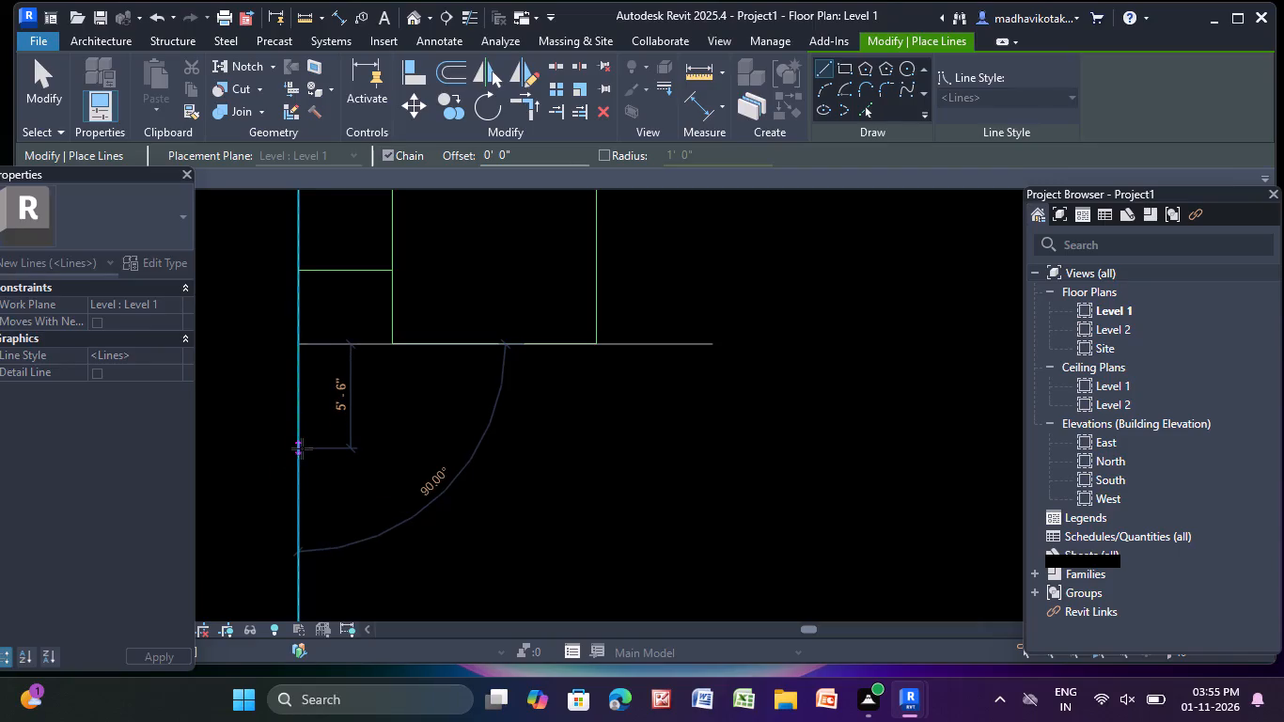
{"action": "key", "text": "4"}
{"action": "key", "text": "apostrophe"}
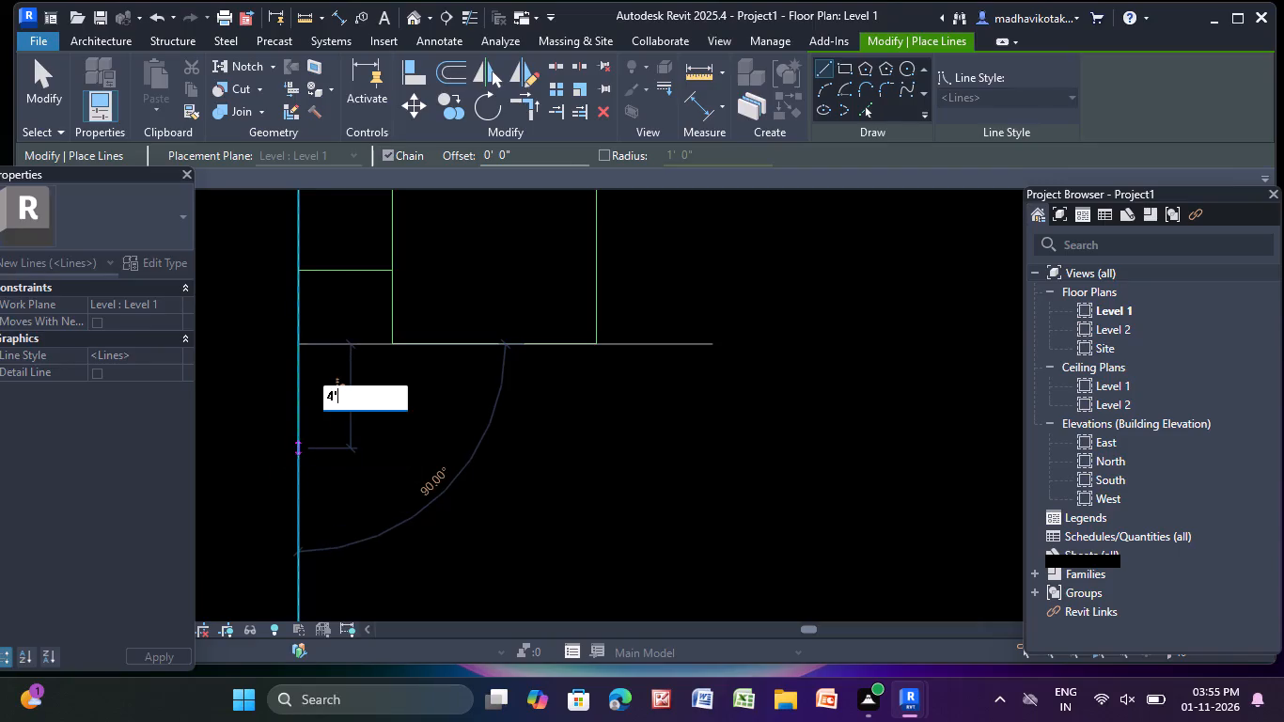
{"action": "key", "text": "Return"}
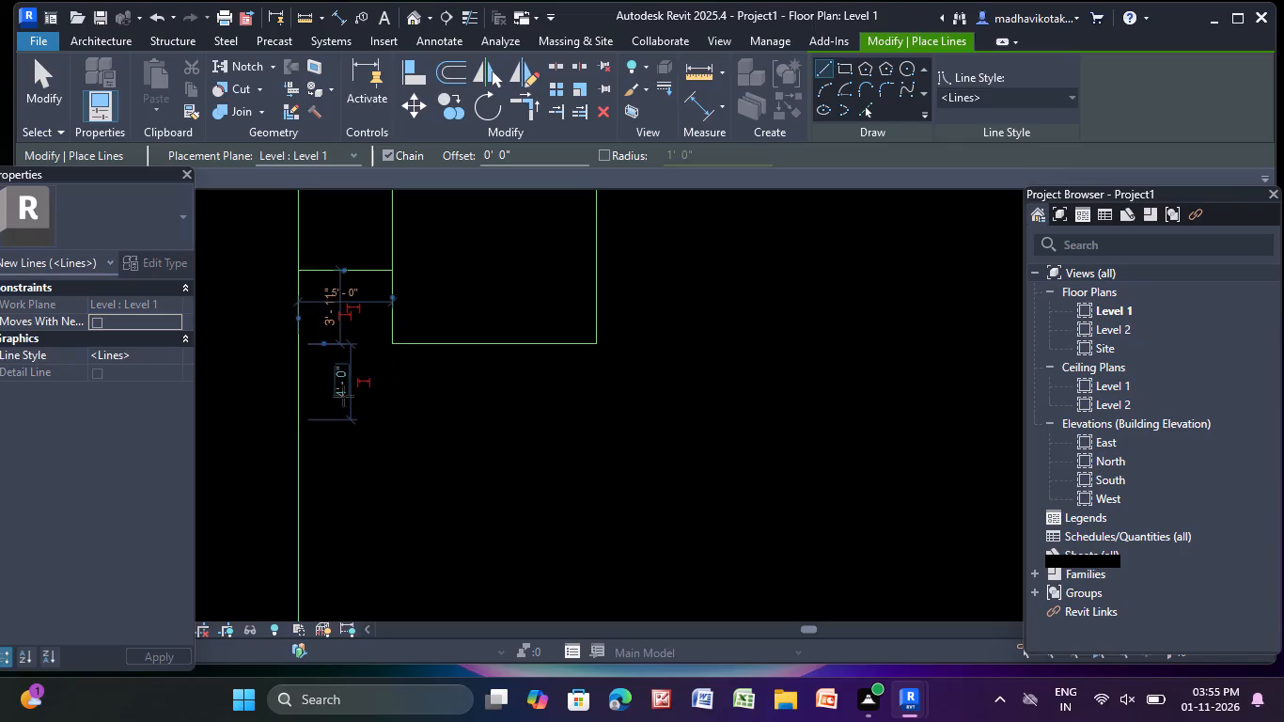
{"action": "left_click", "coordinate": [299, 421]}
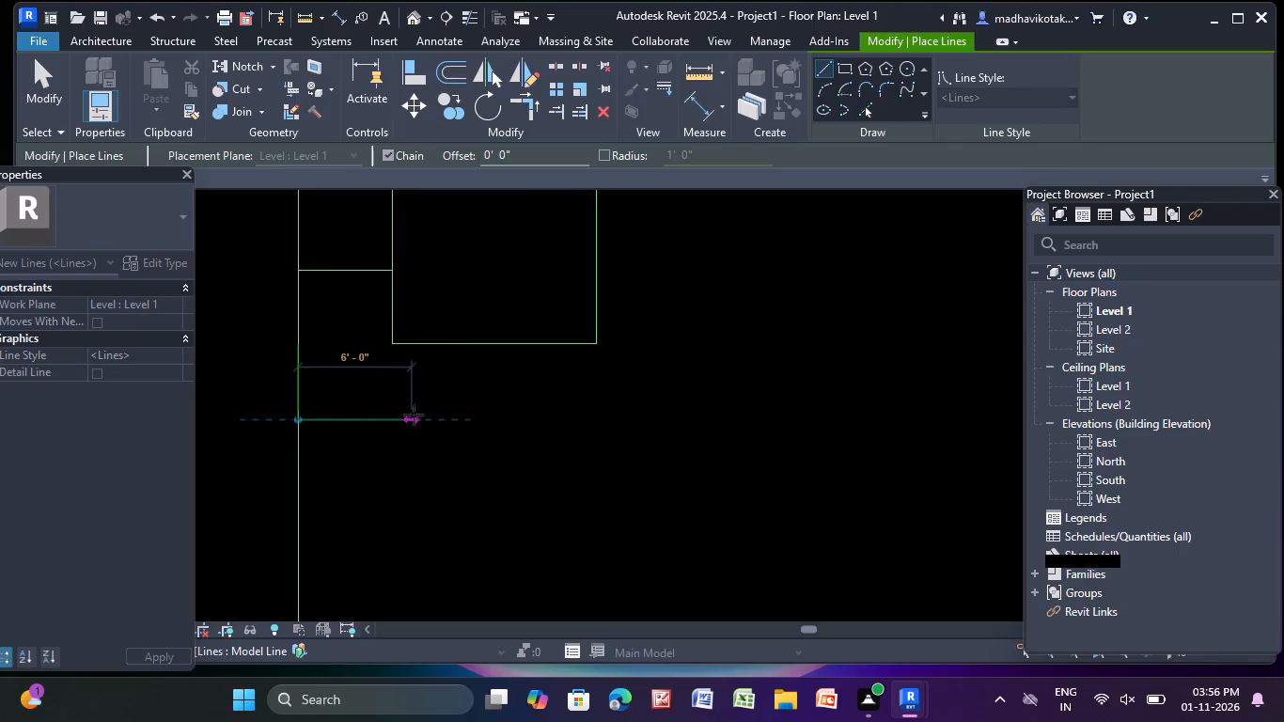
{"action": "left_click", "coordinate": [428, 417]}
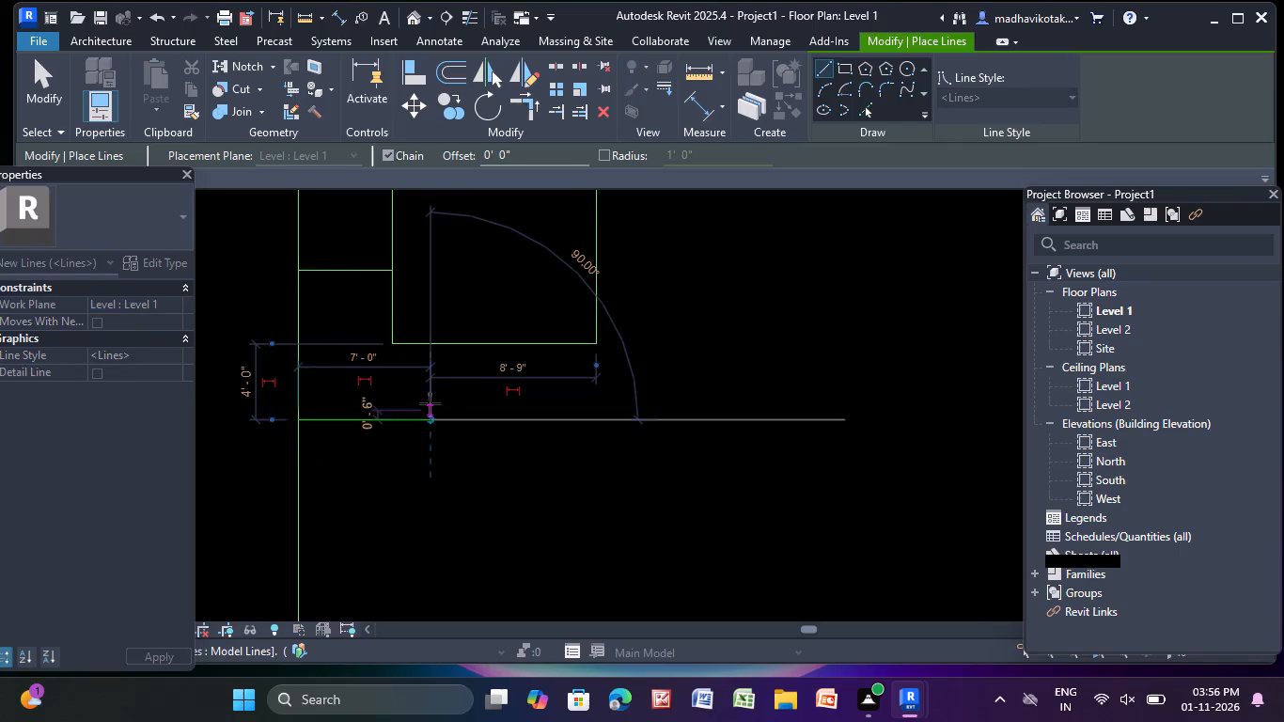
{"action": "left_click", "coordinate": [431, 344]}
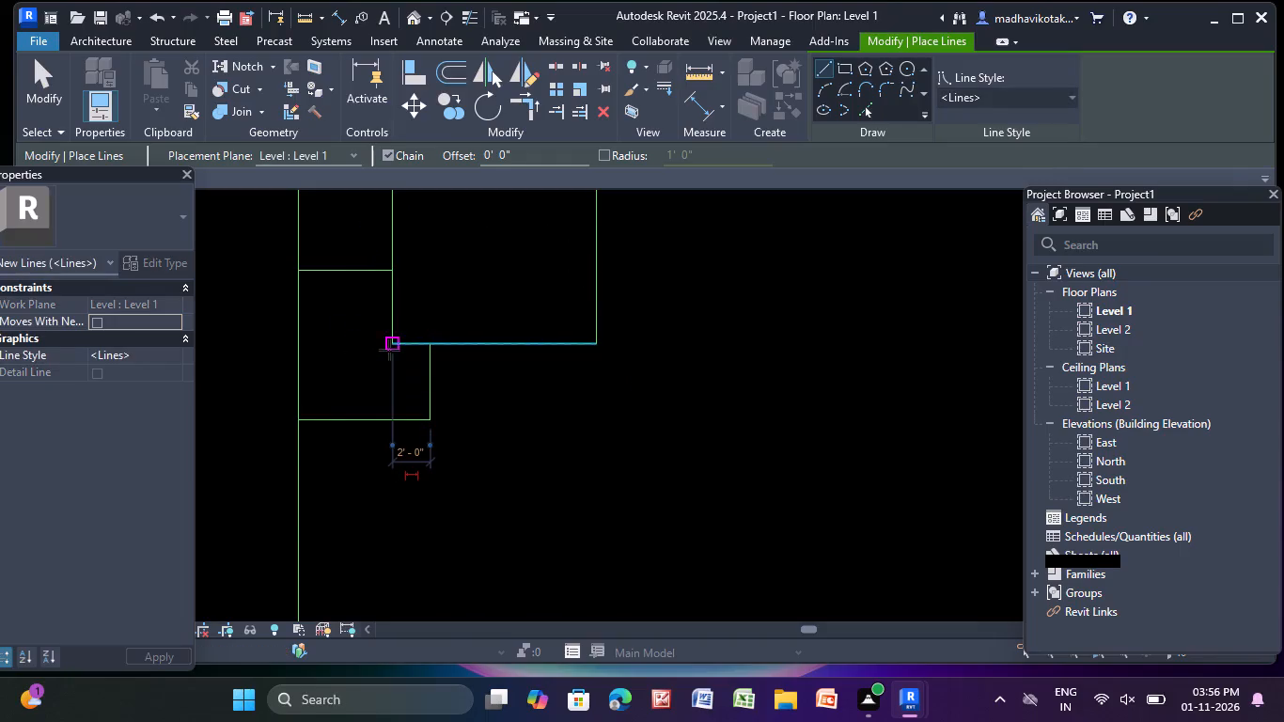
Draw a 5' horizontal model line from the large room's bottom-left corner to the outer left line, closing the 4' high room's top.
{"action": "left_click", "coordinate": [384, 350]}
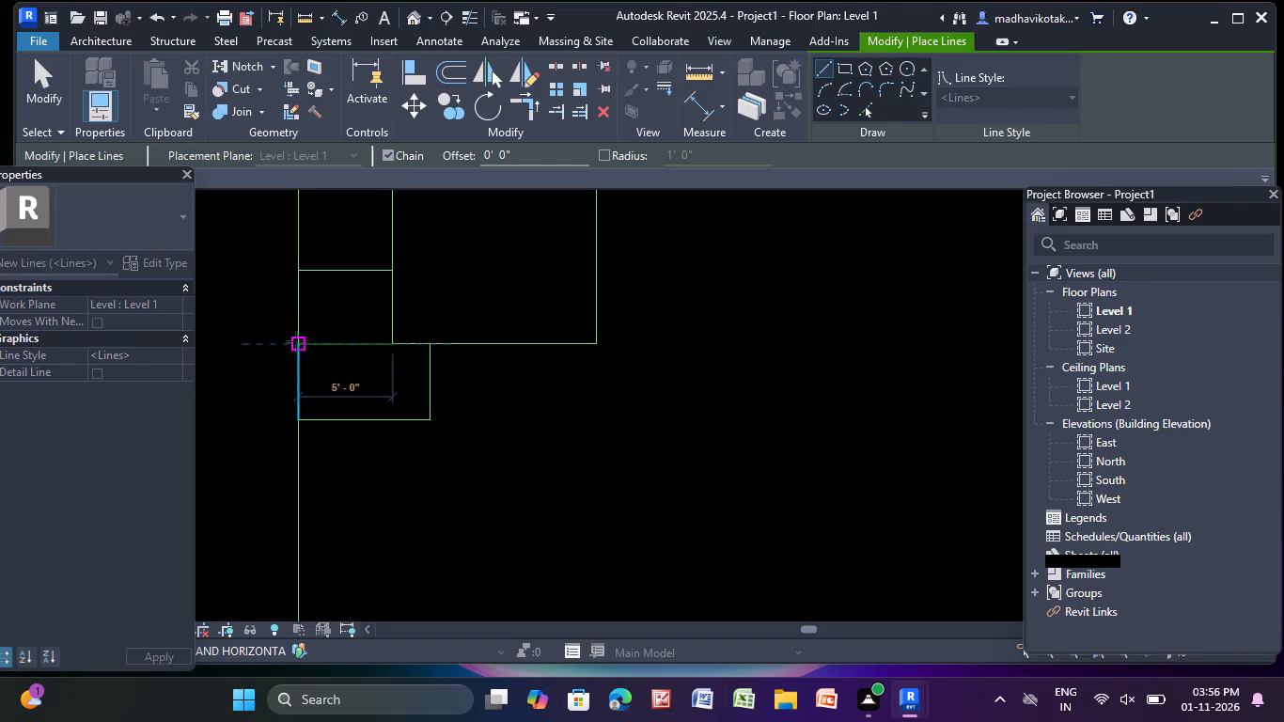
{"action": "left_click", "coordinate": [296, 344]}
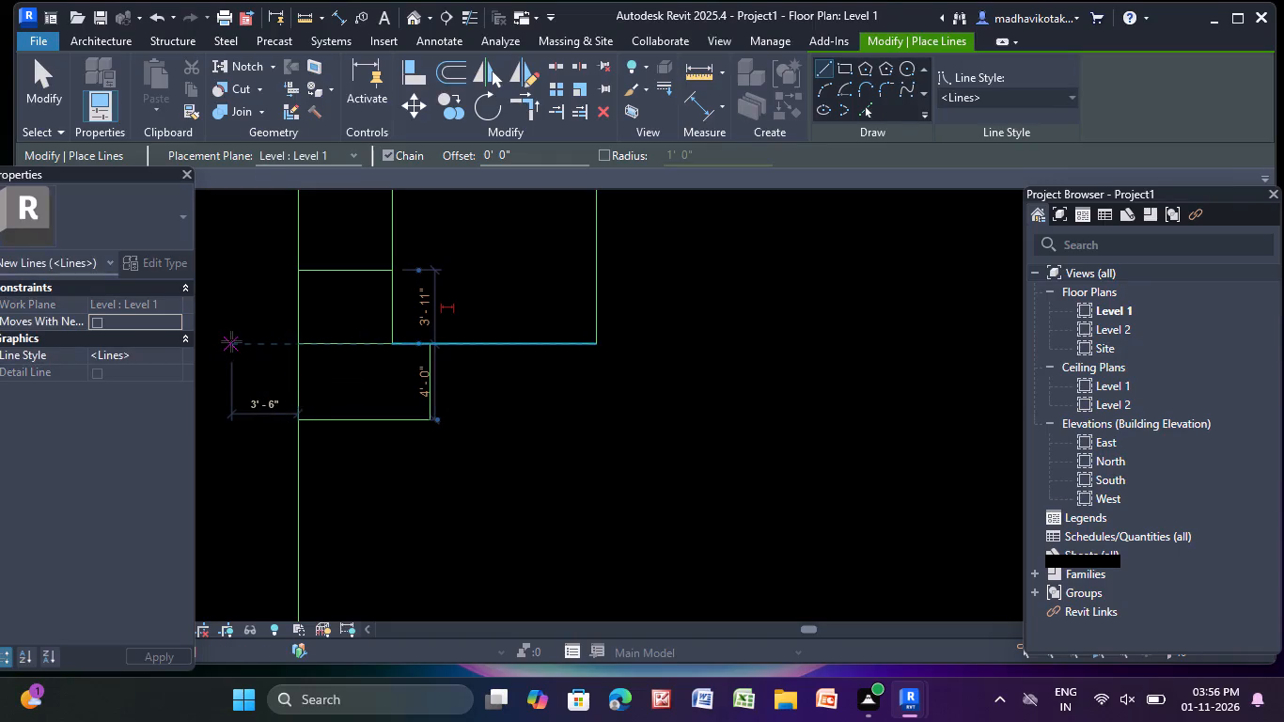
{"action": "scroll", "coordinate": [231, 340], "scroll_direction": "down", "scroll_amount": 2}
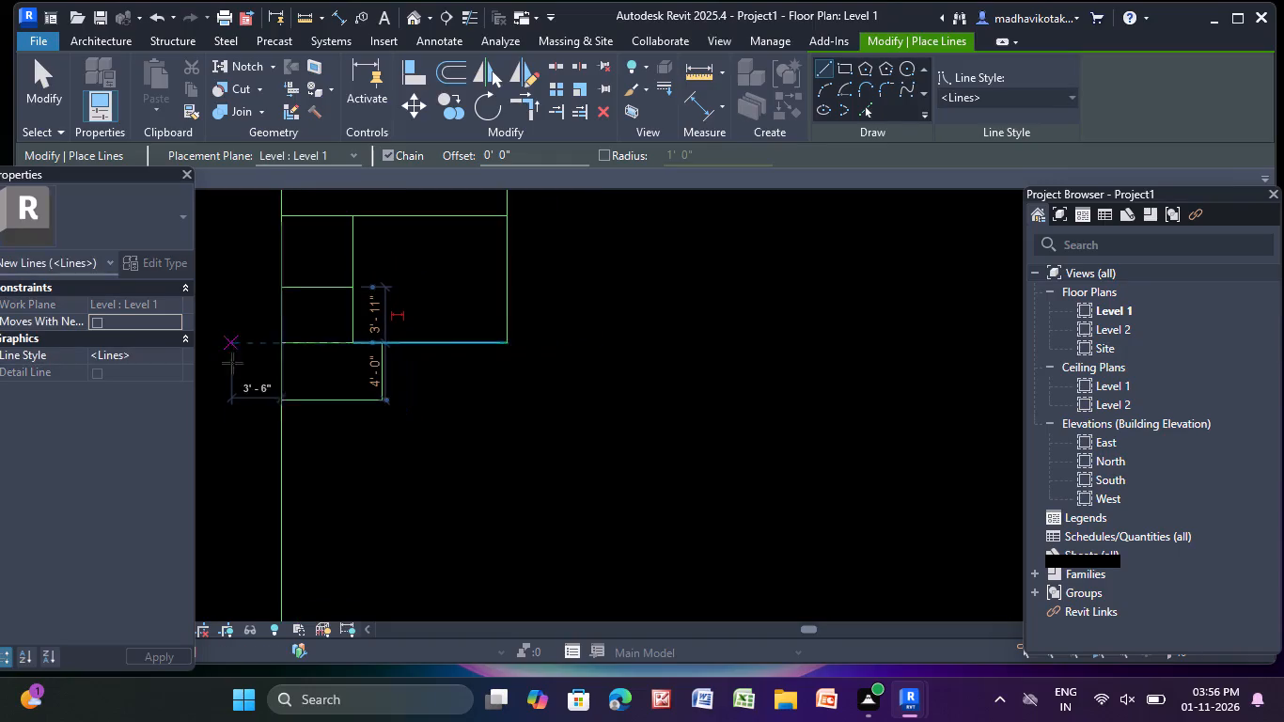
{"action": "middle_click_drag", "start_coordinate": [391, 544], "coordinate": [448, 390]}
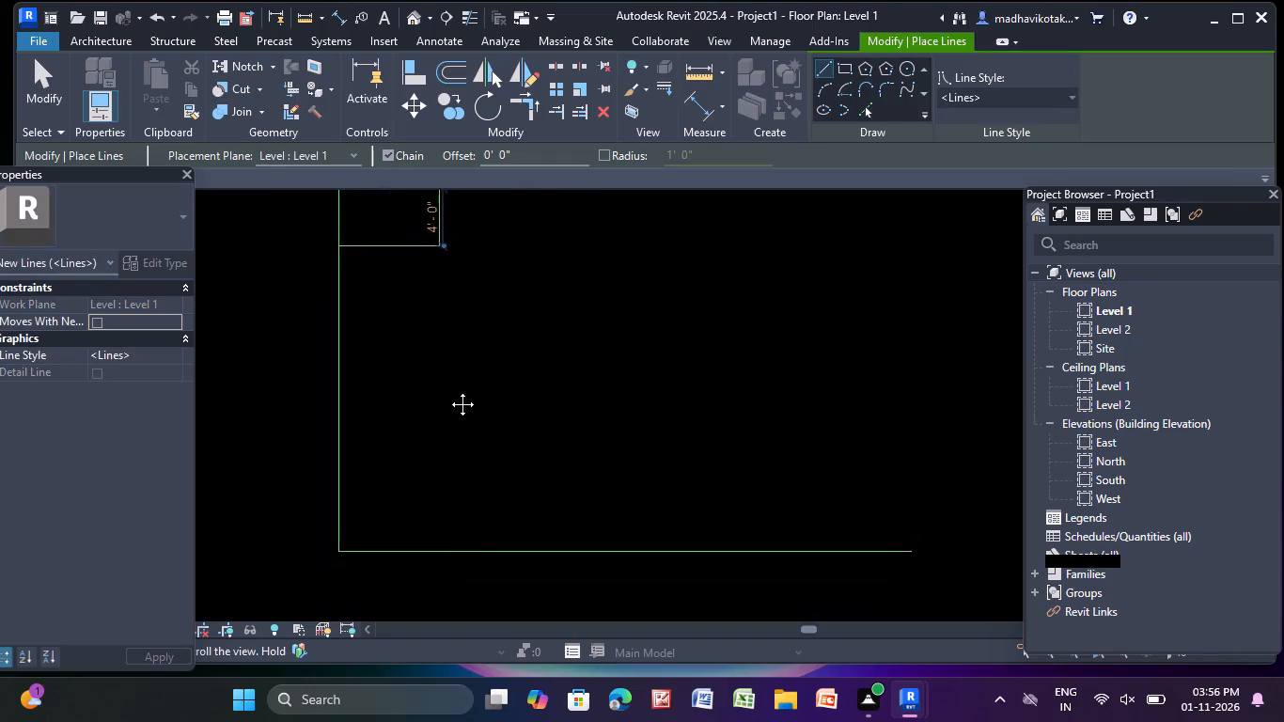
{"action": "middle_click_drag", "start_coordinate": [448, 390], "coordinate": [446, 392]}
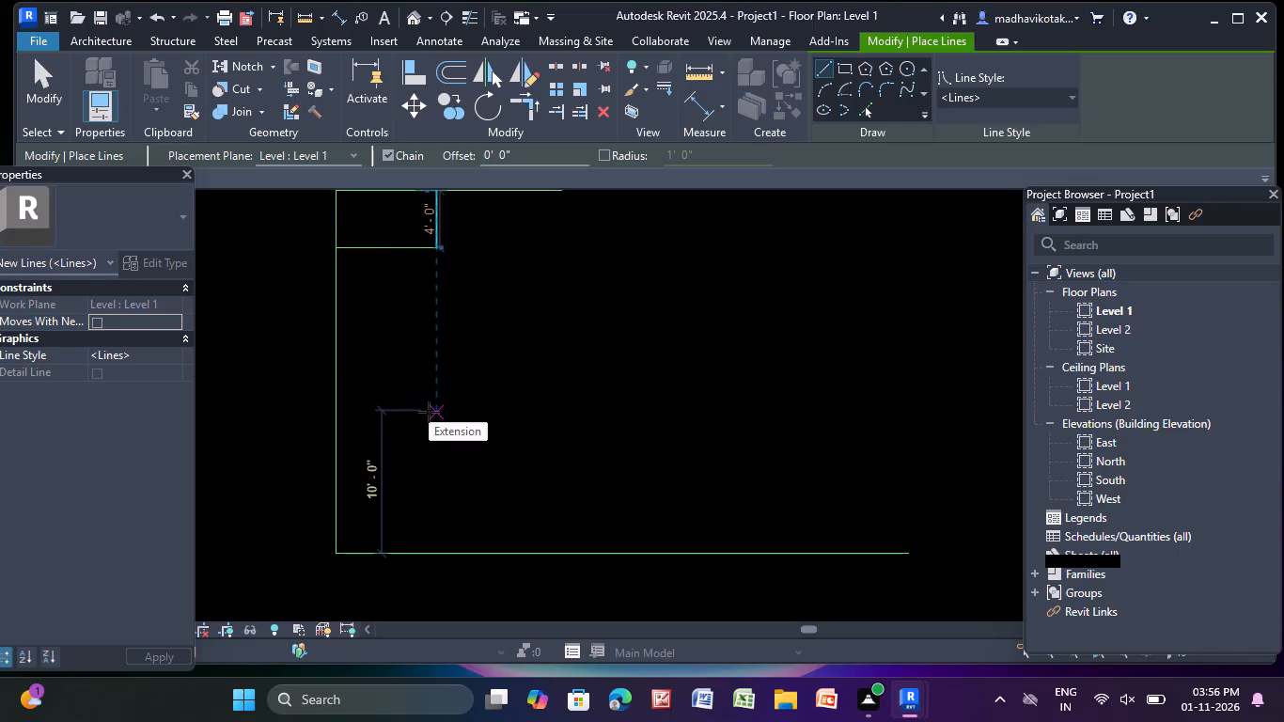
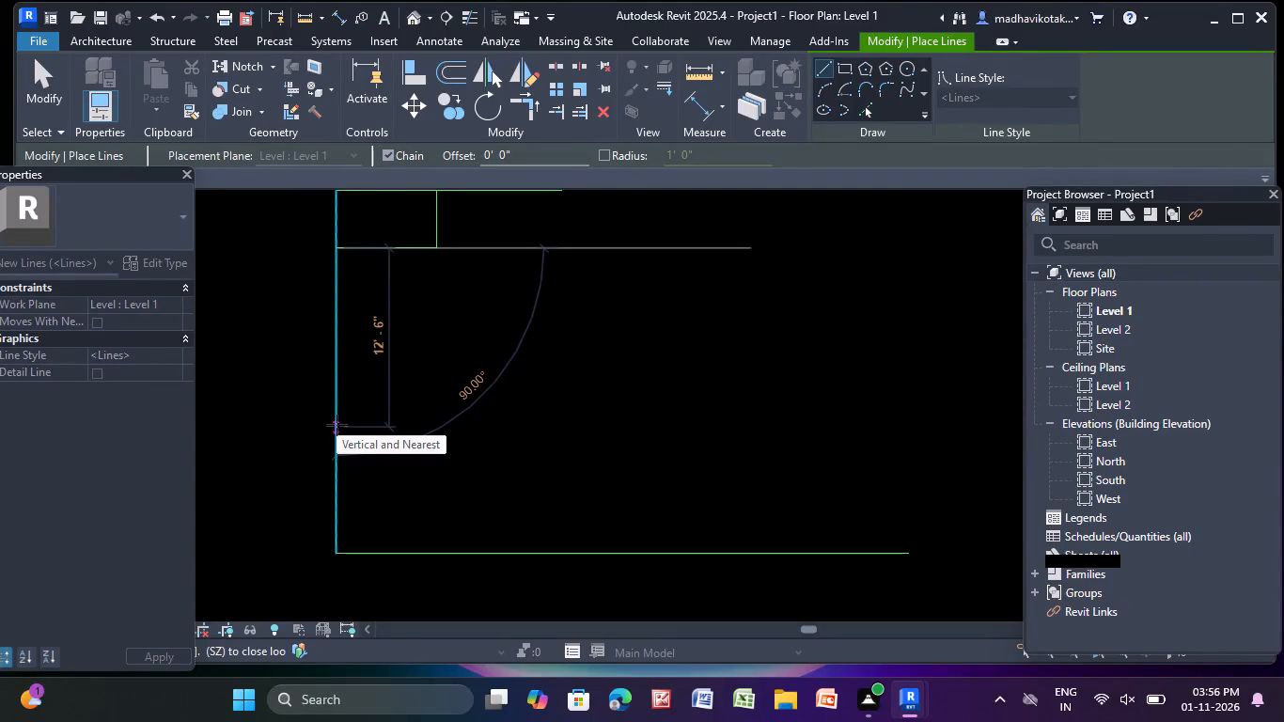
Draw a 10' vertical model line along the outer left line, down from the 4' high room's bottom-left corner.
{"action": "type", "text": "10'"}
{"action": "key", "text": "Return"}
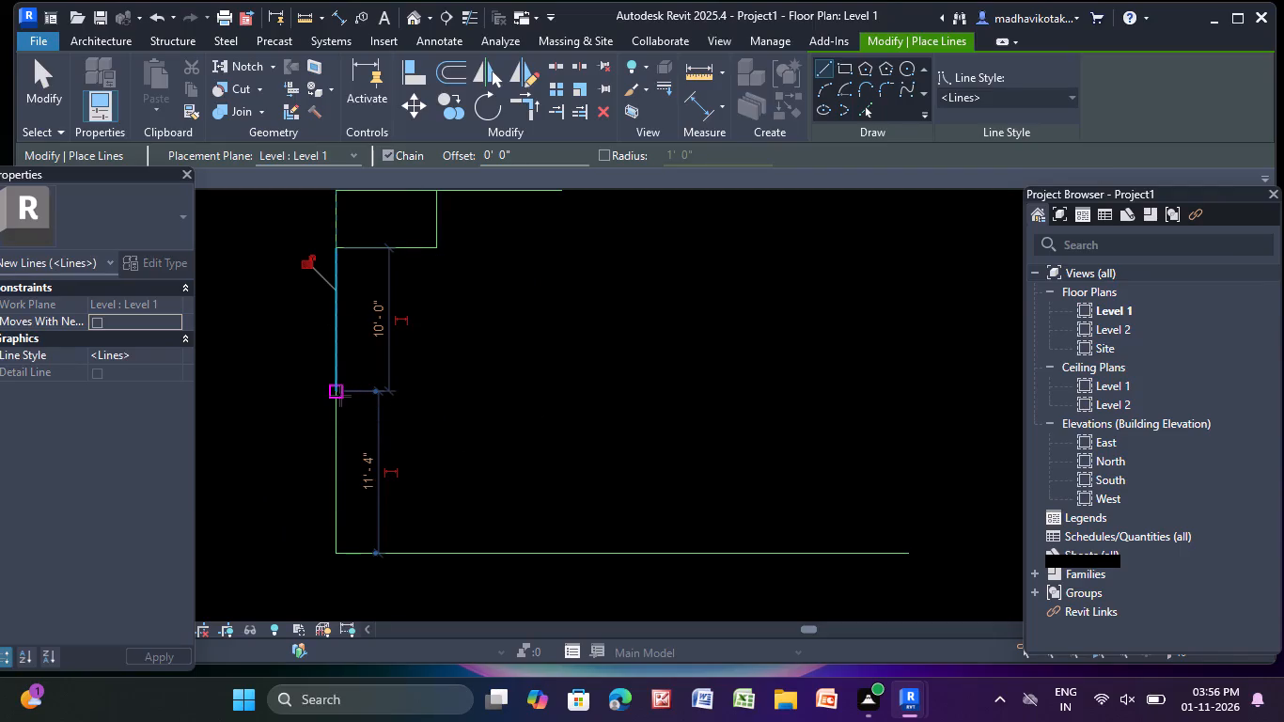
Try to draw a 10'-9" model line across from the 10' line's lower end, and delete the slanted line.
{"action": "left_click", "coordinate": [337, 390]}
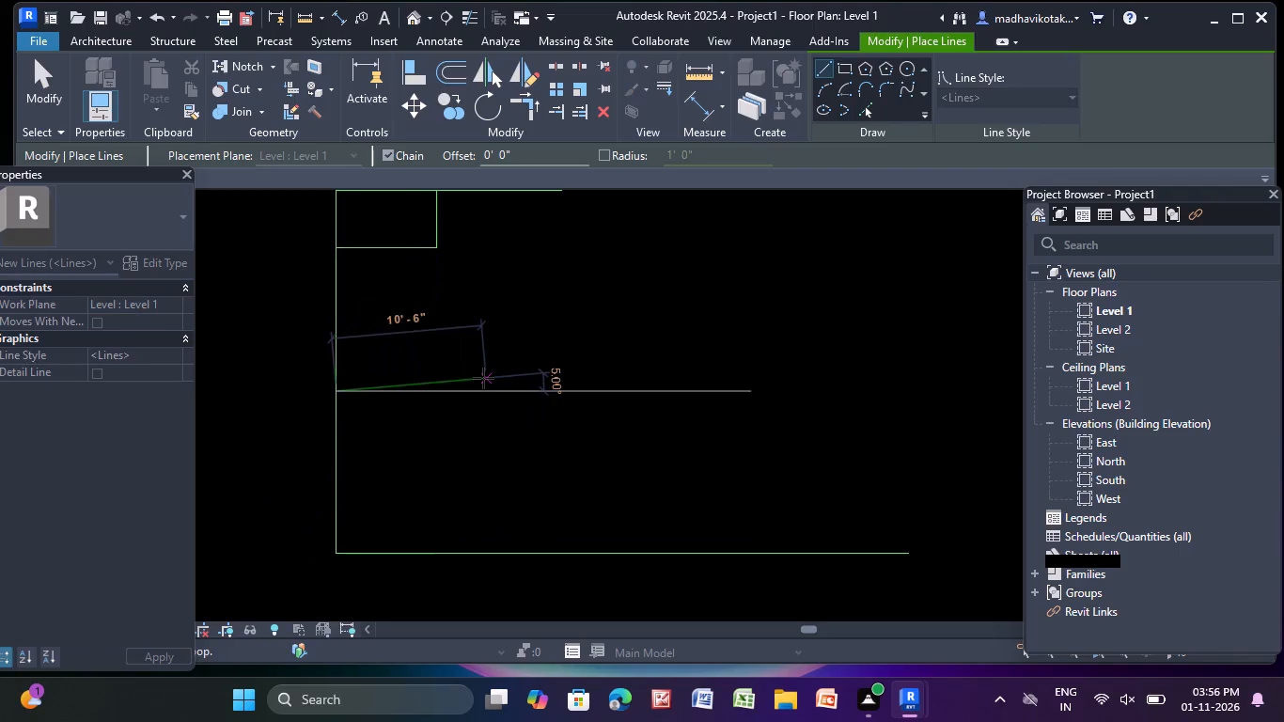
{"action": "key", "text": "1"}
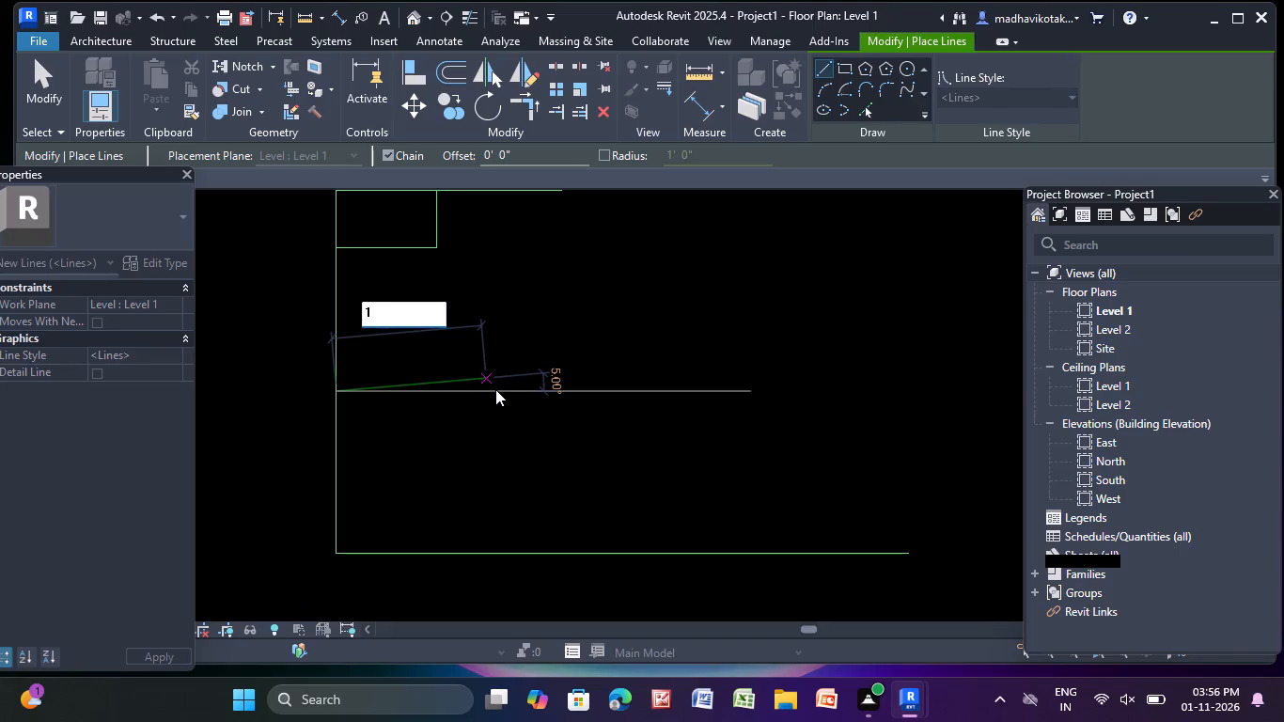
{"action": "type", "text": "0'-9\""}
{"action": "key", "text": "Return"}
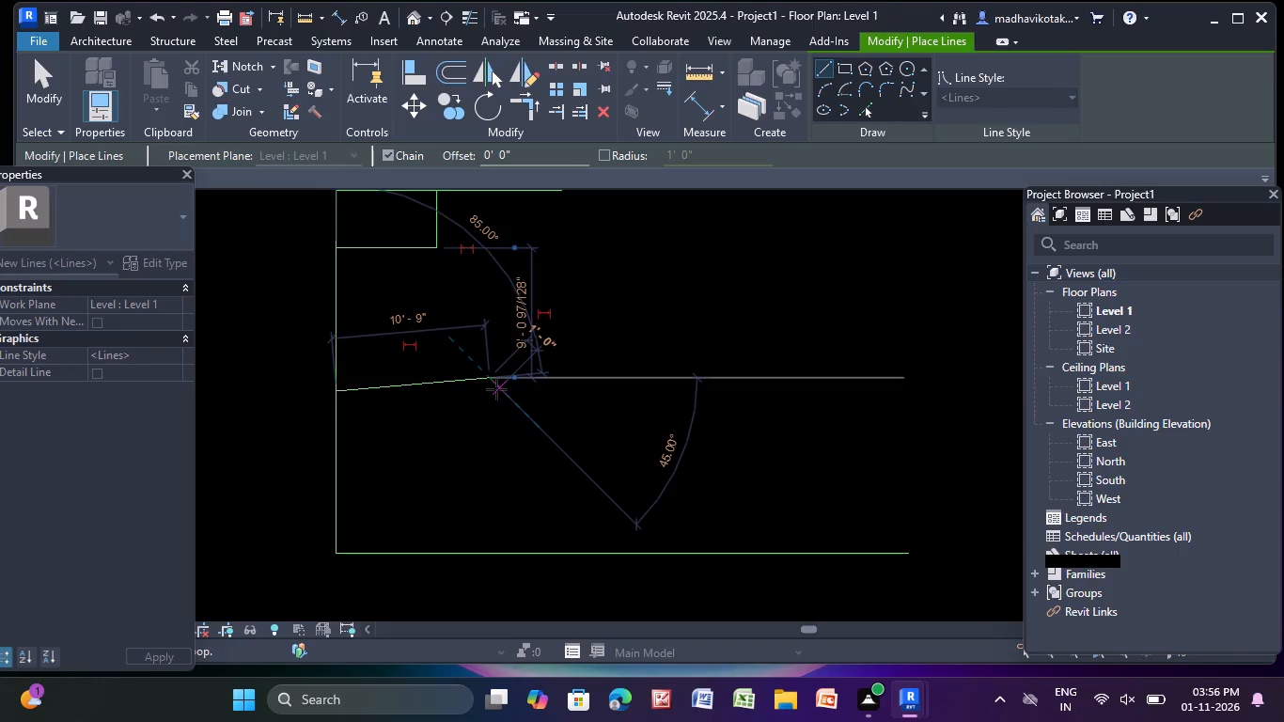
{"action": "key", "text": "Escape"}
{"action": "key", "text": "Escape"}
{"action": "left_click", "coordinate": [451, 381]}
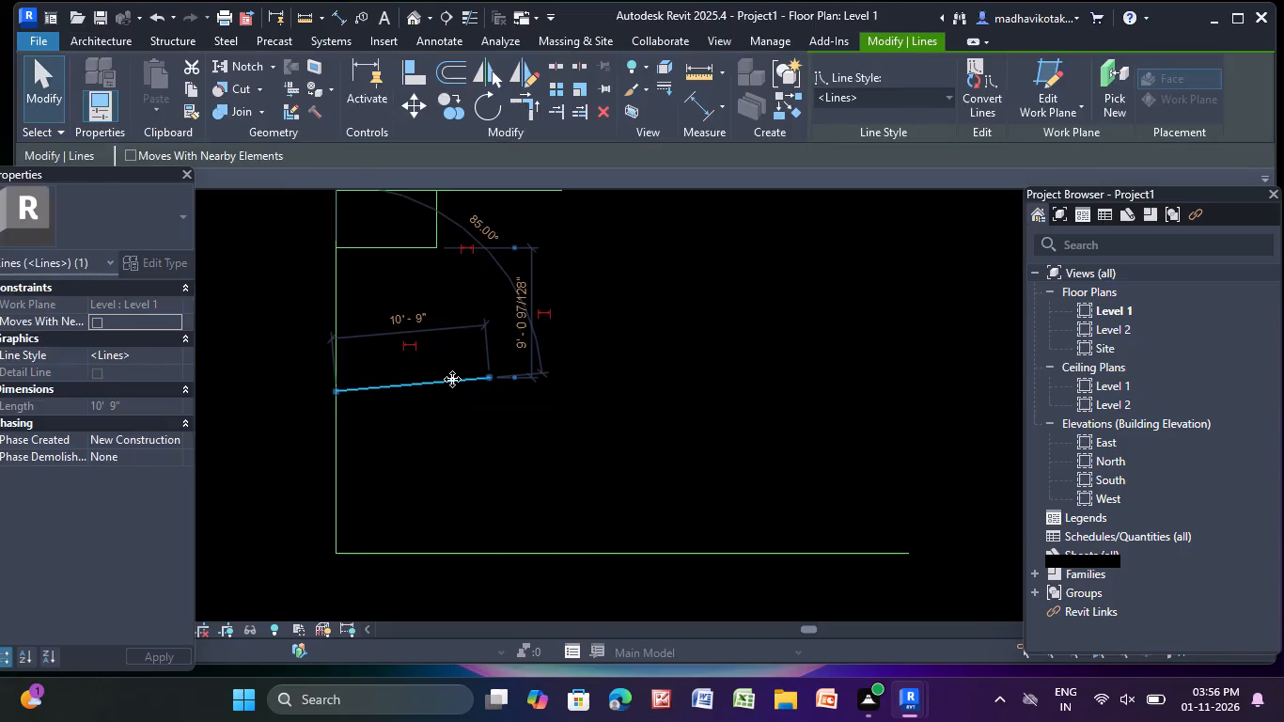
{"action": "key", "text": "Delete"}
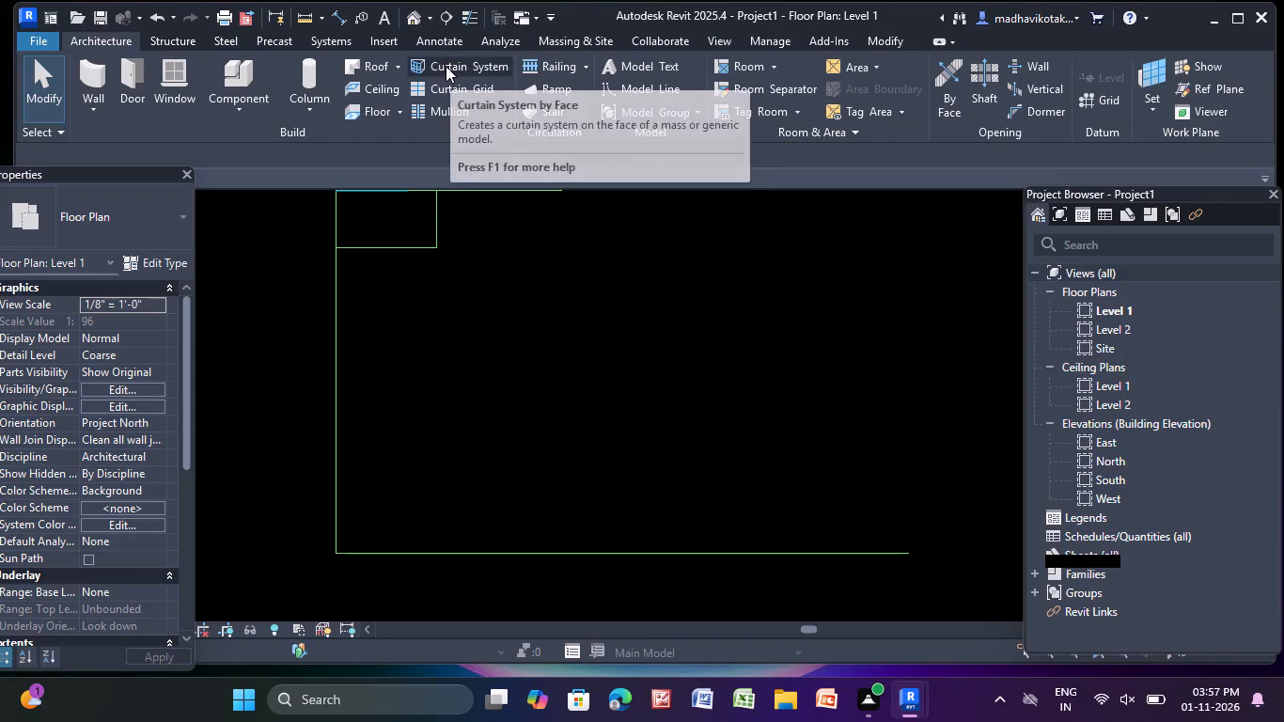
Draw a 10'-9" horizontal model line to the right from the lower end of the 10' vertical line.
{"action": "left_click", "coordinate": [615, 86]}
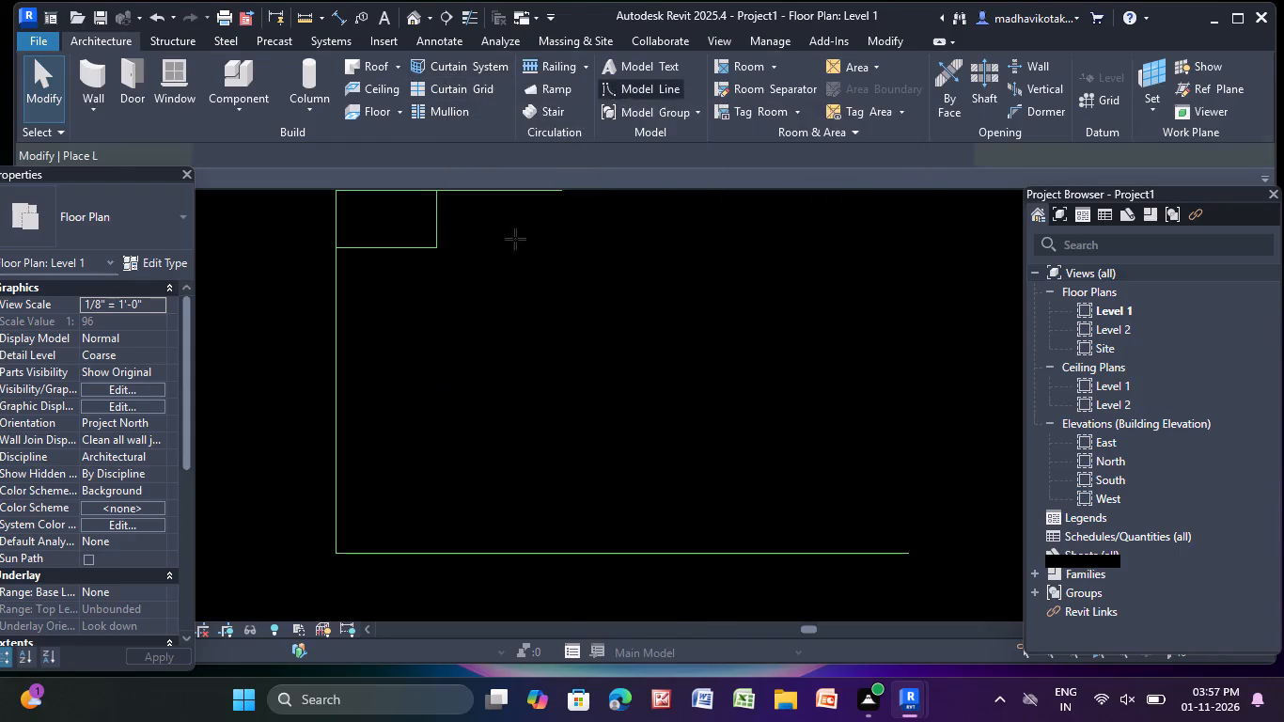
{"action": "left_click", "coordinate": [334, 388]}
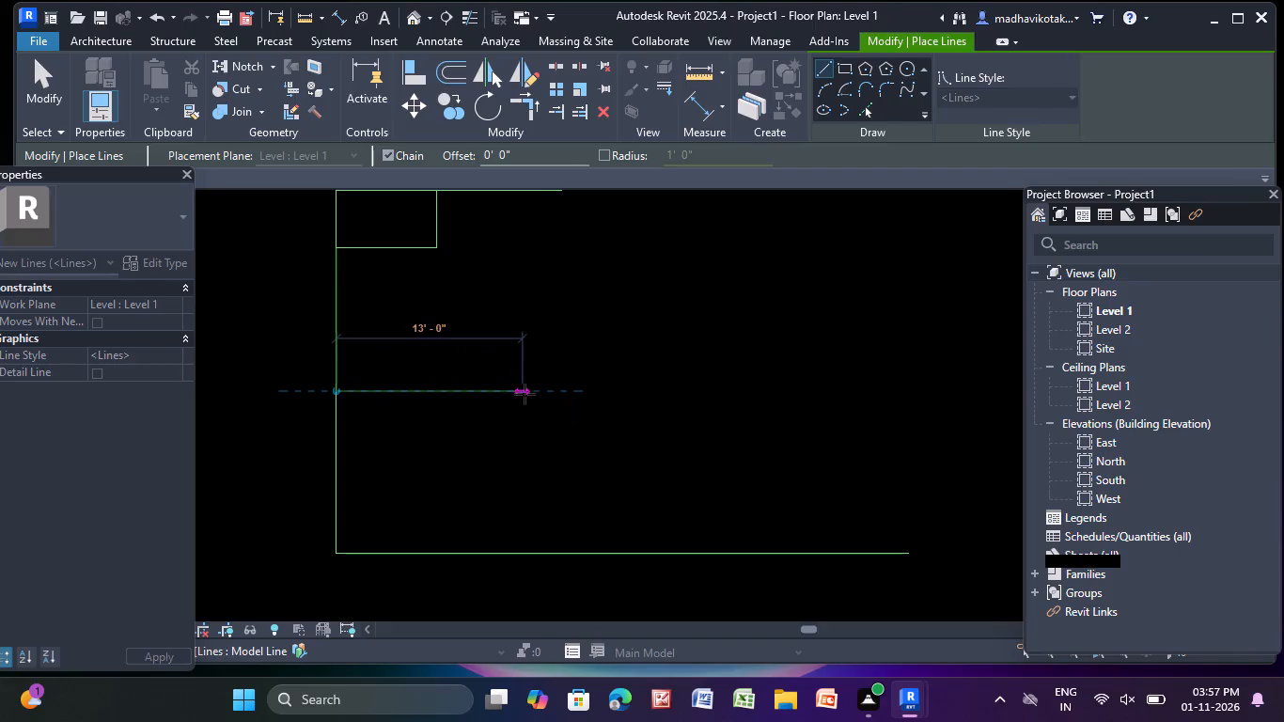
{"action": "type", "text": "10"}
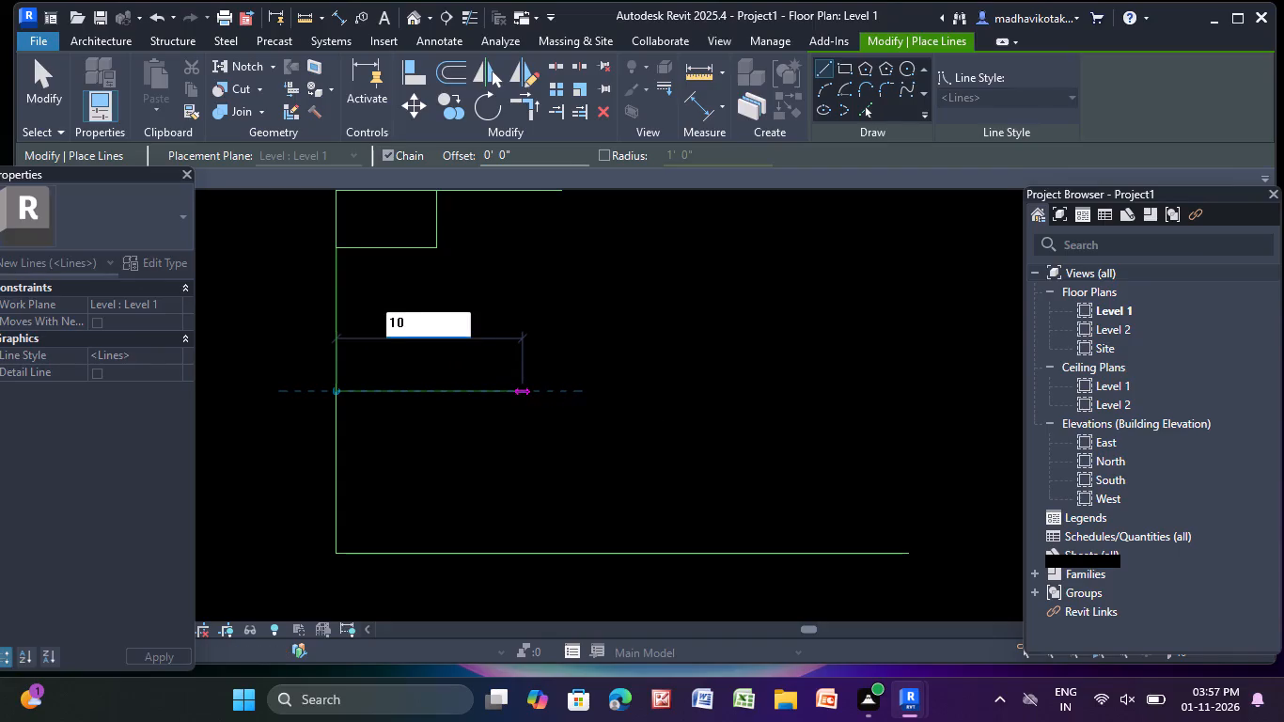
{"action": "key", "text": "apostrophe"}
{"action": "key", "text": "9"}
{"action": "key", "text": "BackSpace"}
{"action": "type", "text": "-9"}
{"action": "key", "text": "shift+quotedbl"}
{"action": "key", "text": "Return"}
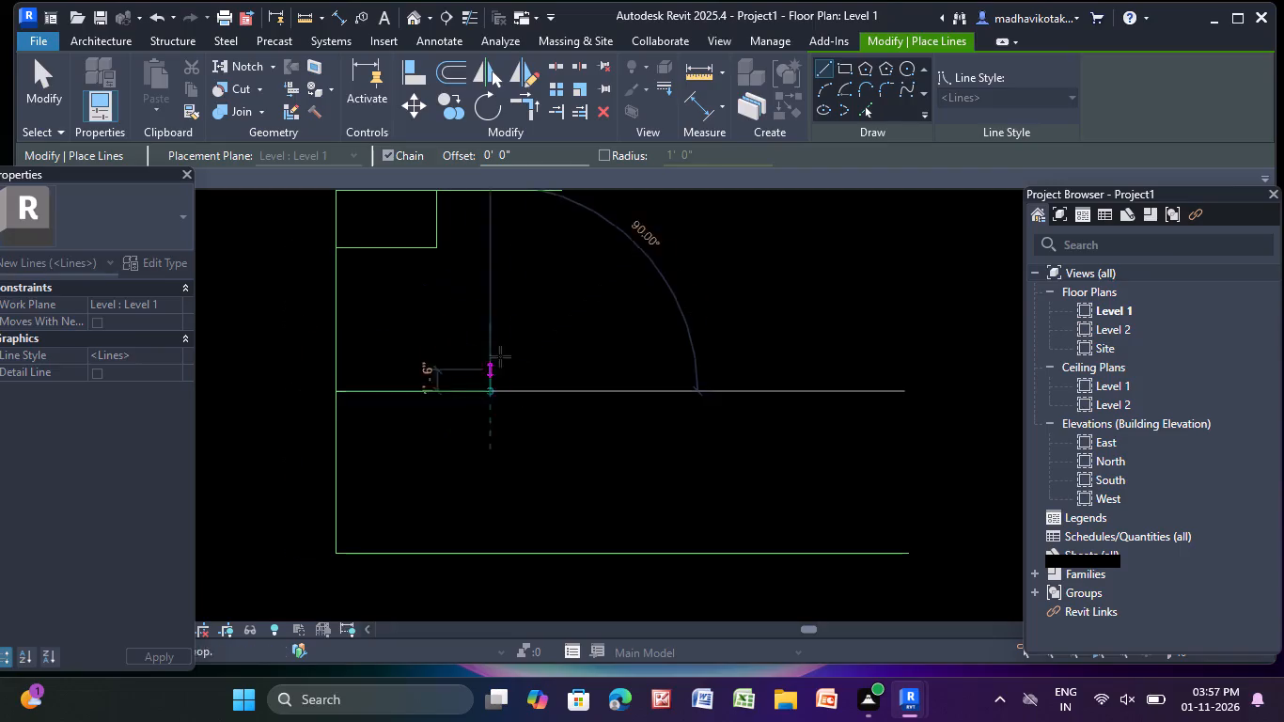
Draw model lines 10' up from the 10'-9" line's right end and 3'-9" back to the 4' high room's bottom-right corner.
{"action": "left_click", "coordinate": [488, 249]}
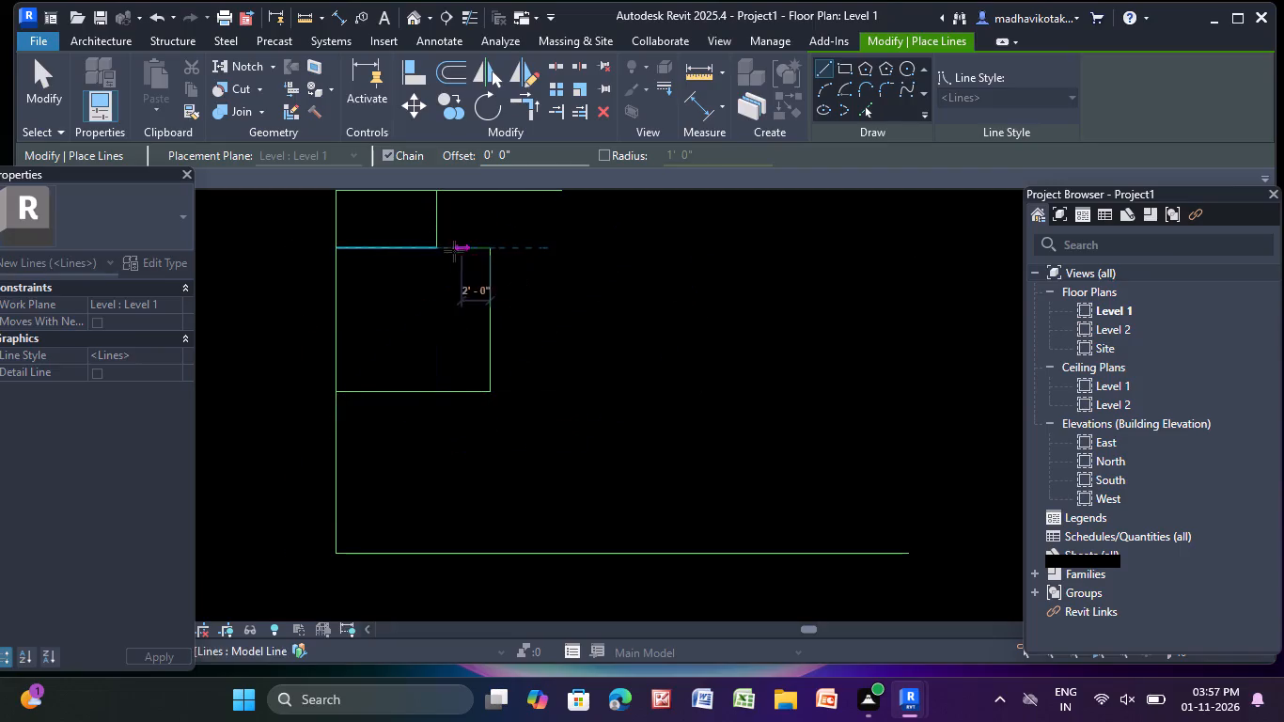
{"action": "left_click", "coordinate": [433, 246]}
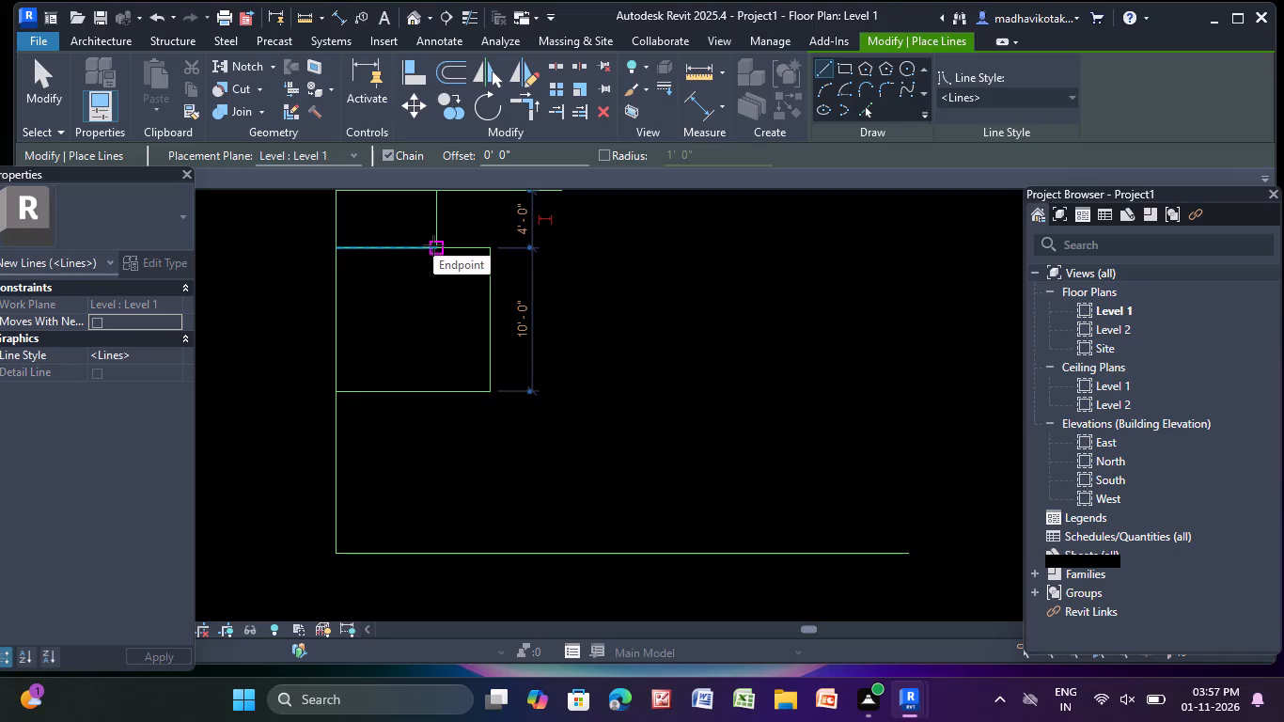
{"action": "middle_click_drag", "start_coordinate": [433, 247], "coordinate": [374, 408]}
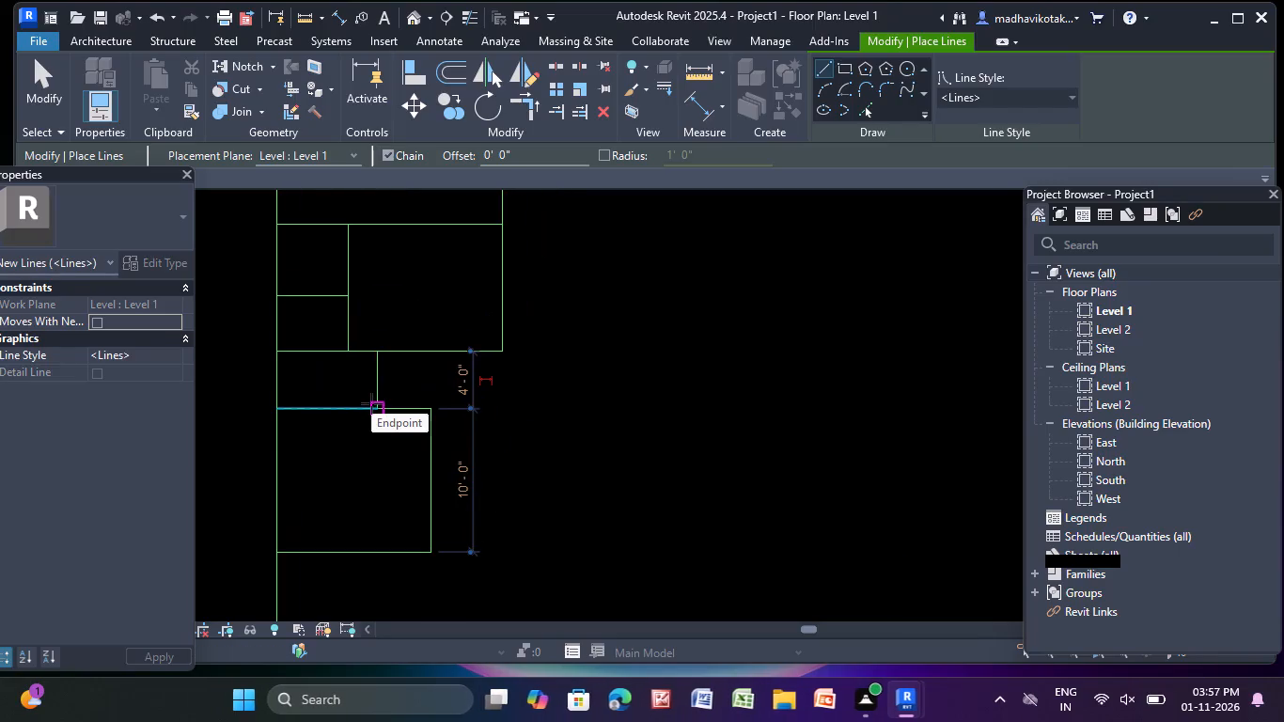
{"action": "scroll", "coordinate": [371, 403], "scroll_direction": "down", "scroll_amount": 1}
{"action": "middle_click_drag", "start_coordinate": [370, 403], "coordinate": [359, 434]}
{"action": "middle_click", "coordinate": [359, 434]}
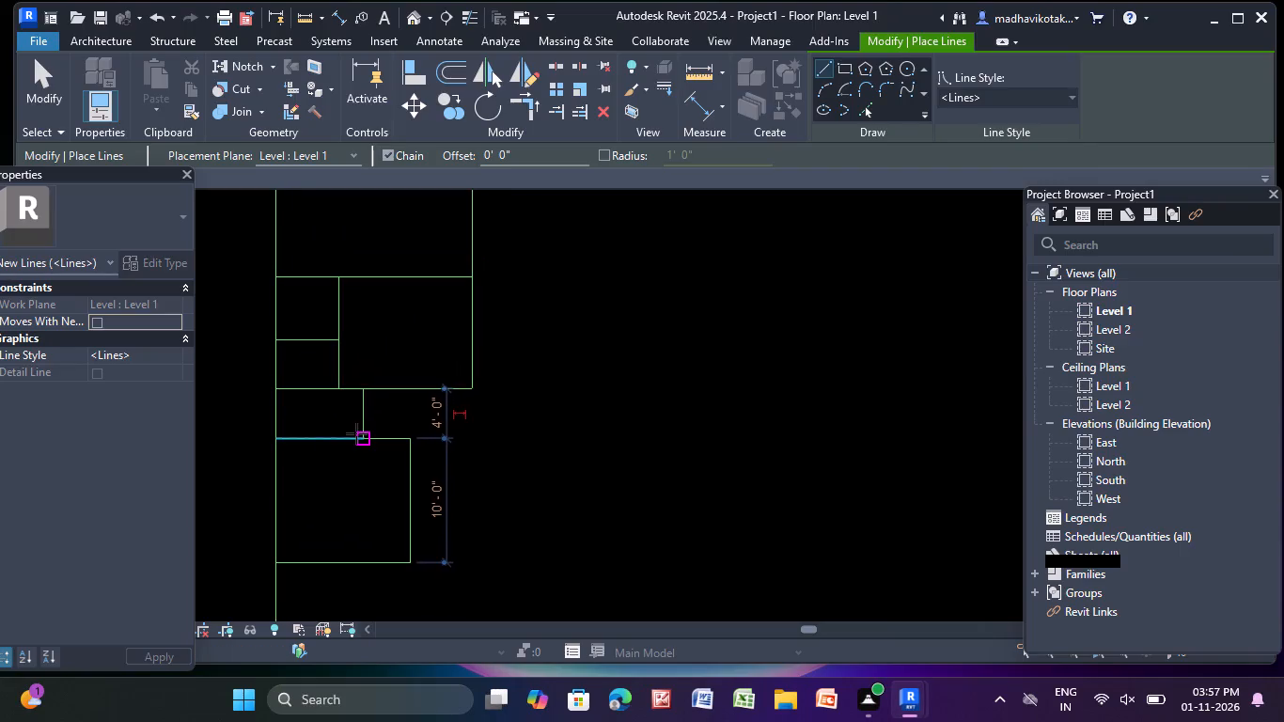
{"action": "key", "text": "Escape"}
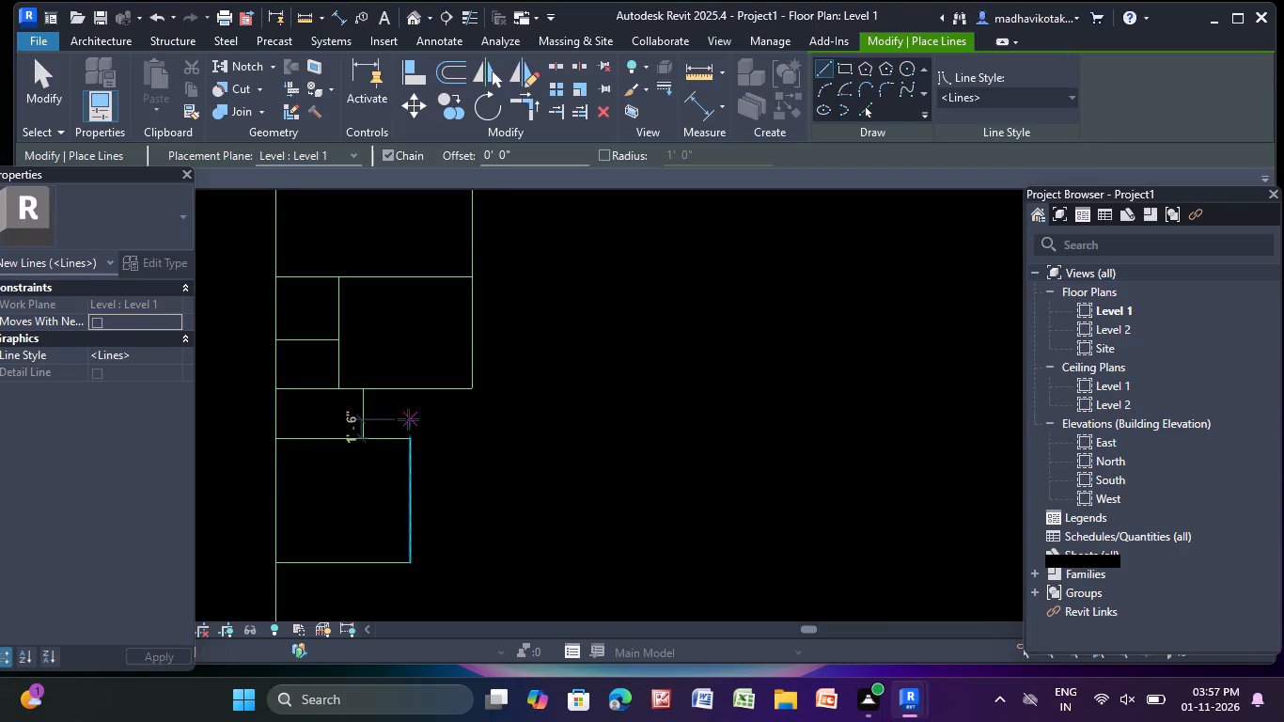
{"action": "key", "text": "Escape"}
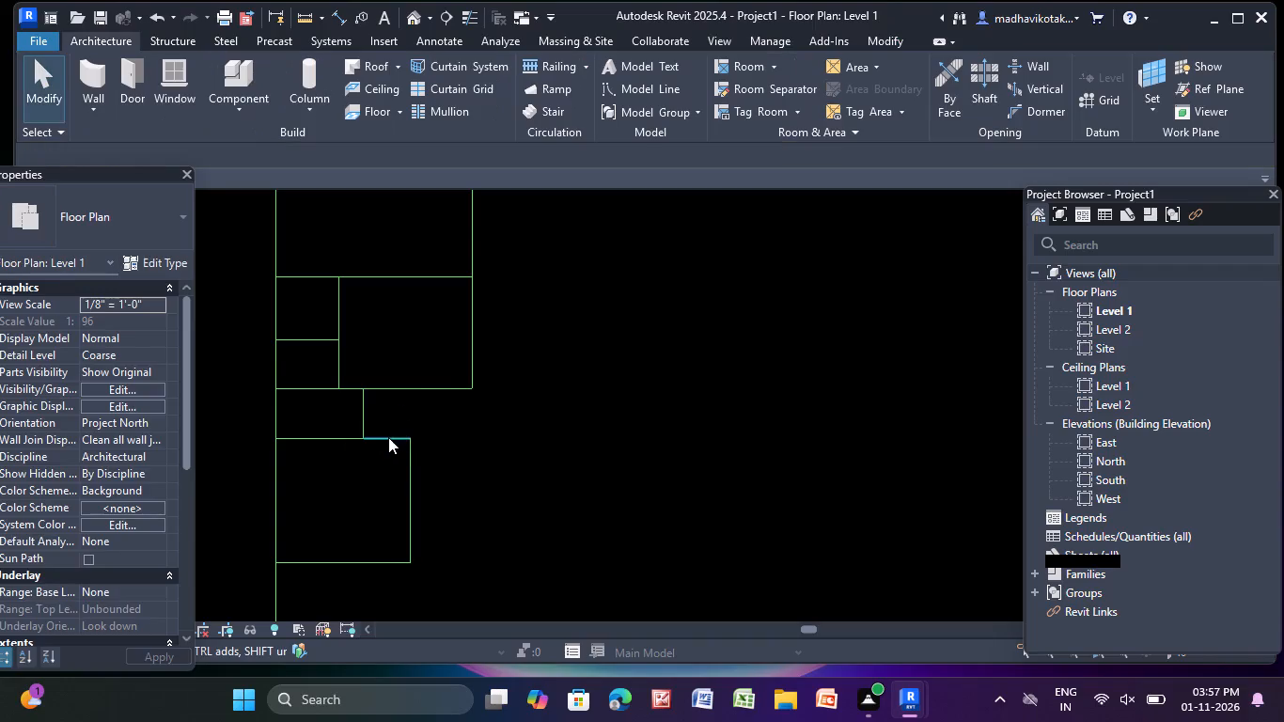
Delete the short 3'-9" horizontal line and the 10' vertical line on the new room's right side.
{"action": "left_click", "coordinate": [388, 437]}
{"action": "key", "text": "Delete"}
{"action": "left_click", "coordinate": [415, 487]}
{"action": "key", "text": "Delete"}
Draw a 14' vertical model line from the 10'-9" line's right end up to the bottom edge of the room above.
{"action": "left_click", "coordinate": [638, 90]}
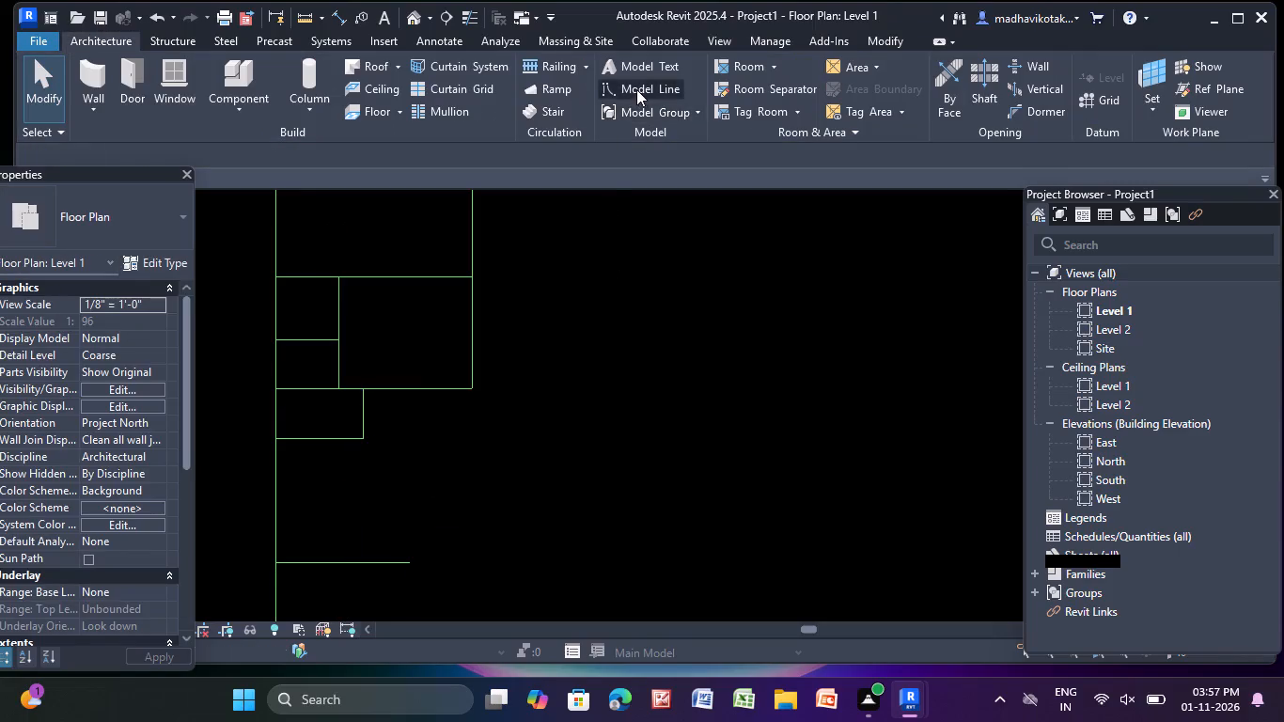
{"action": "left_click", "coordinate": [828, 66]}
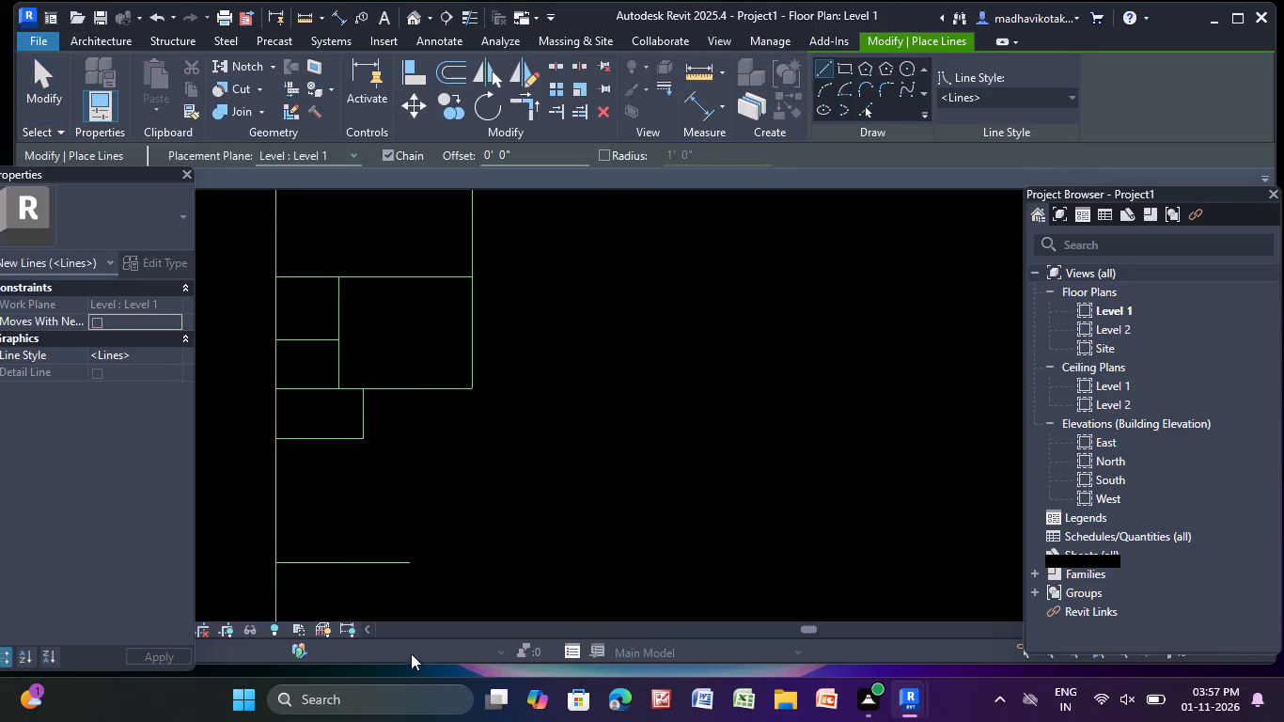
{"action": "left_click", "coordinate": [411, 564]}
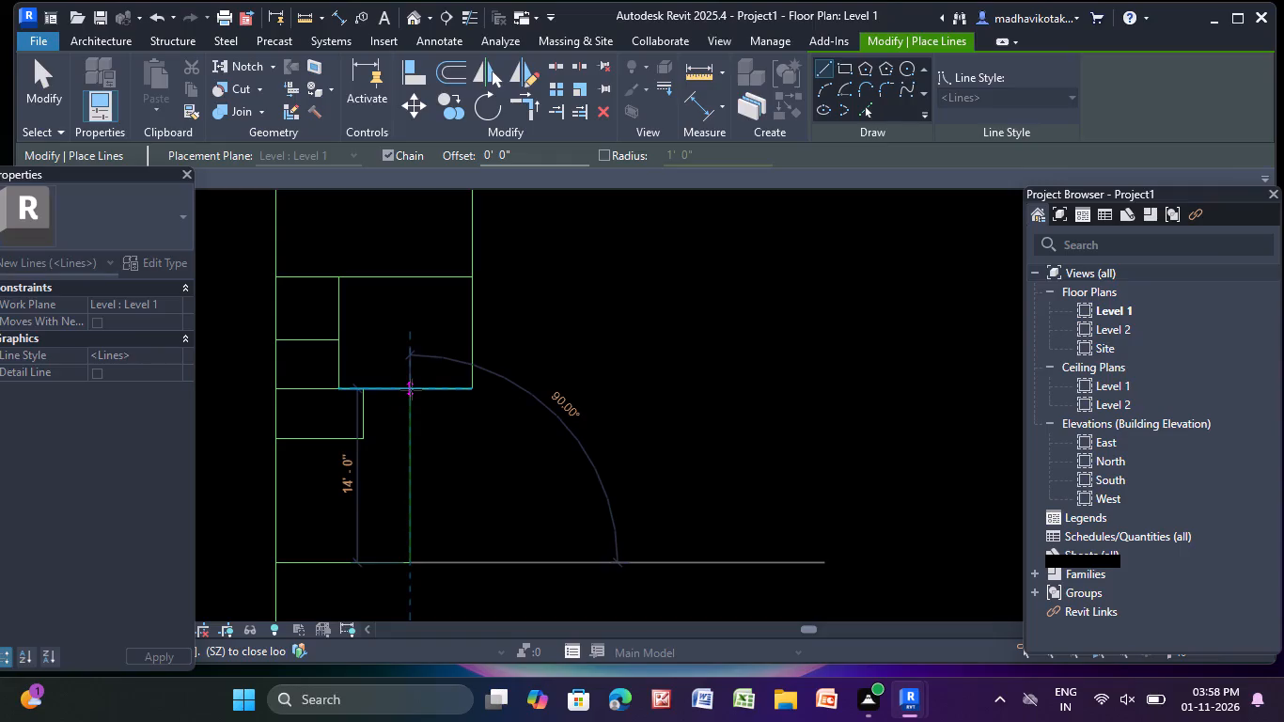
{"action": "left_click", "coordinate": [411, 389]}
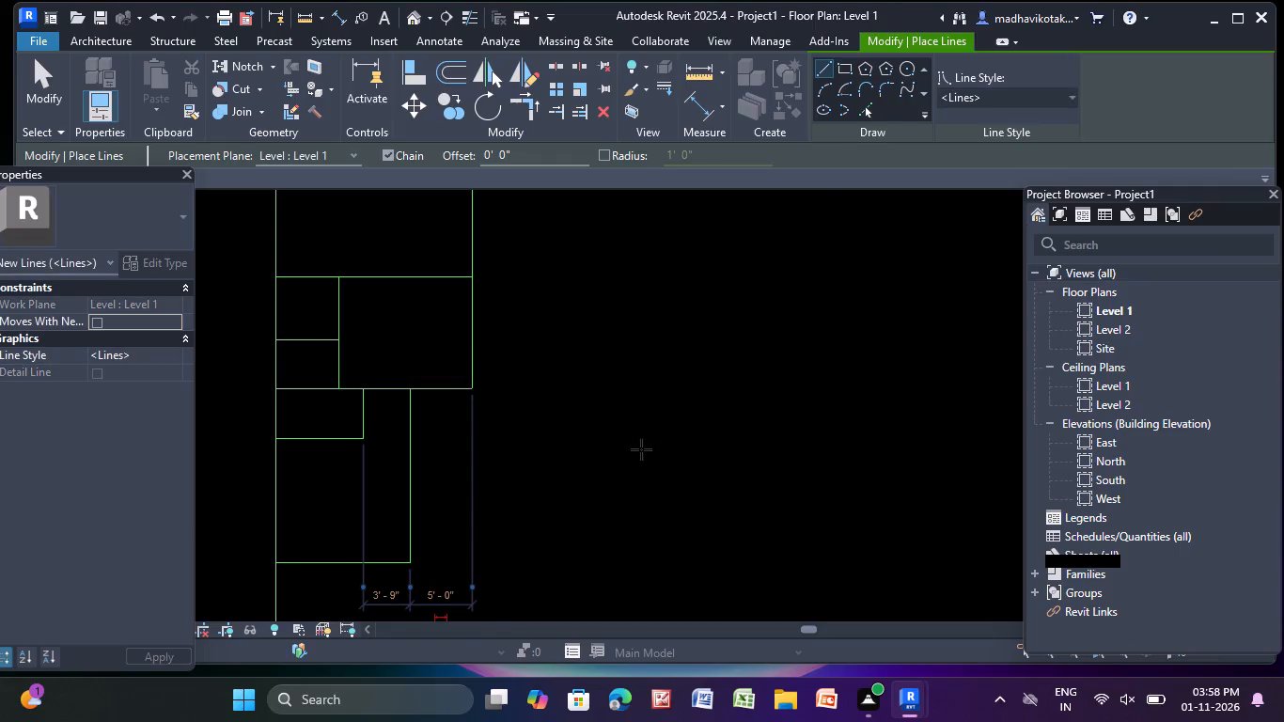
{"action": "key", "text": "Escape"}
{"action": "scroll", "coordinate": [627, 445], "scroll_direction": "down", "scroll_amount": 5}
{"action": "key", "text": "Escape"}
Delete the full-height outer left line and the bottom outer line of the plan.
{"action": "scroll", "coordinate": [626, 445], "scroll_direction": "down", "scroll_amount": 4}
{"action": "middle_click_drag", "start_coordinate": [626, 445], "coordinate": [561, 413]}
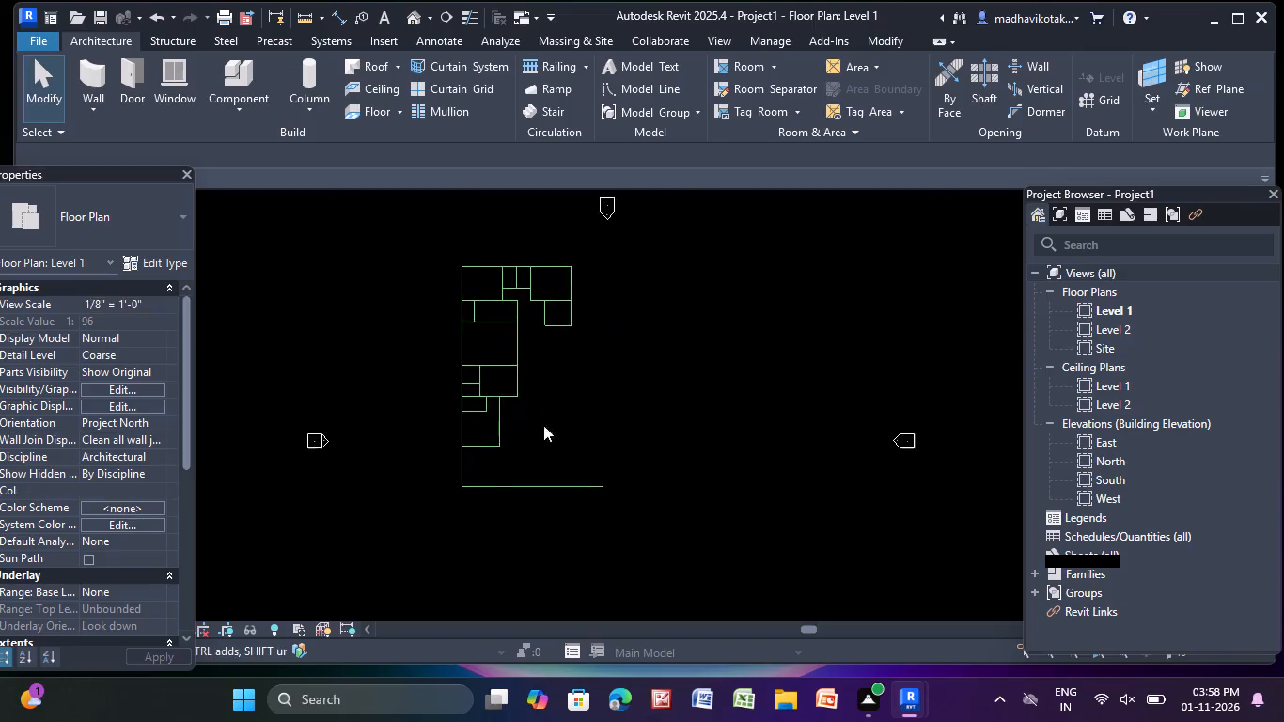
{"action": "scroll", "coordinate": [496, 523], "scroll_direction": "up", "scroll_amount": 6}
{"action": "middle_click_drag", "start_coordinate": [674, 619], "coordinate": [655, 709]}
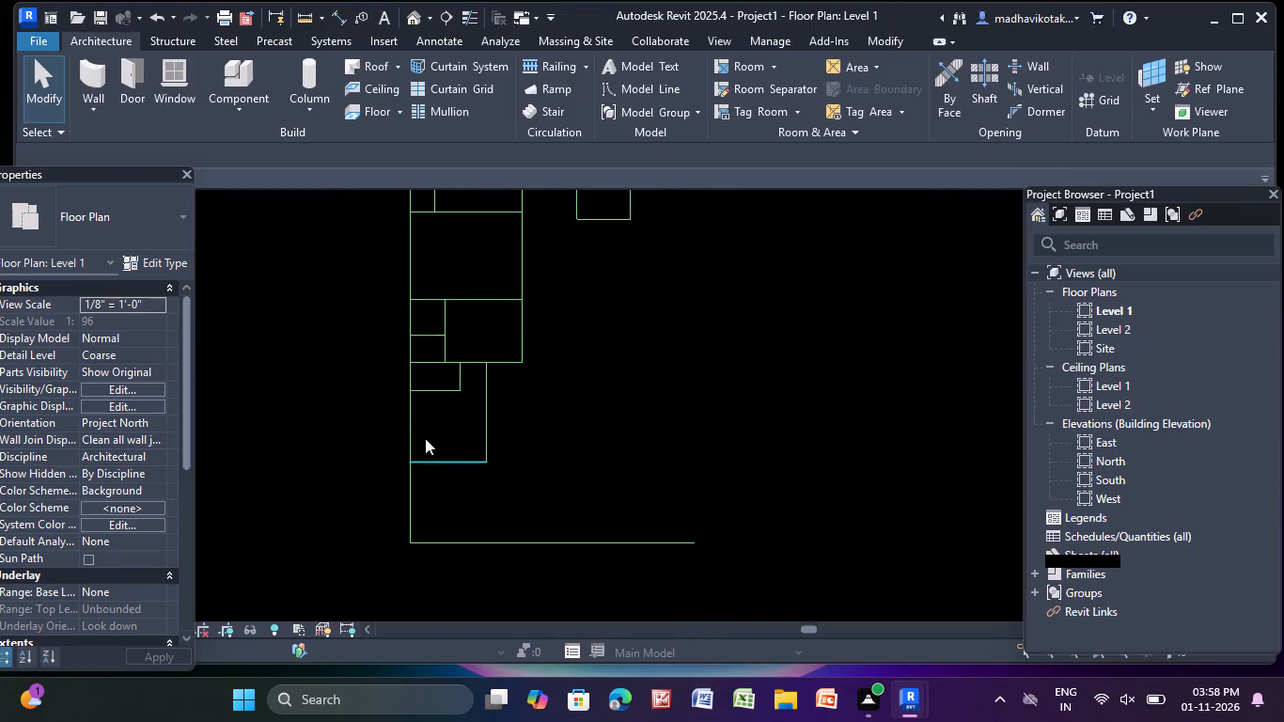
{"action": "left_click", "coordinate": [414, 504]}
{"action": "key", "text": "Delete"}
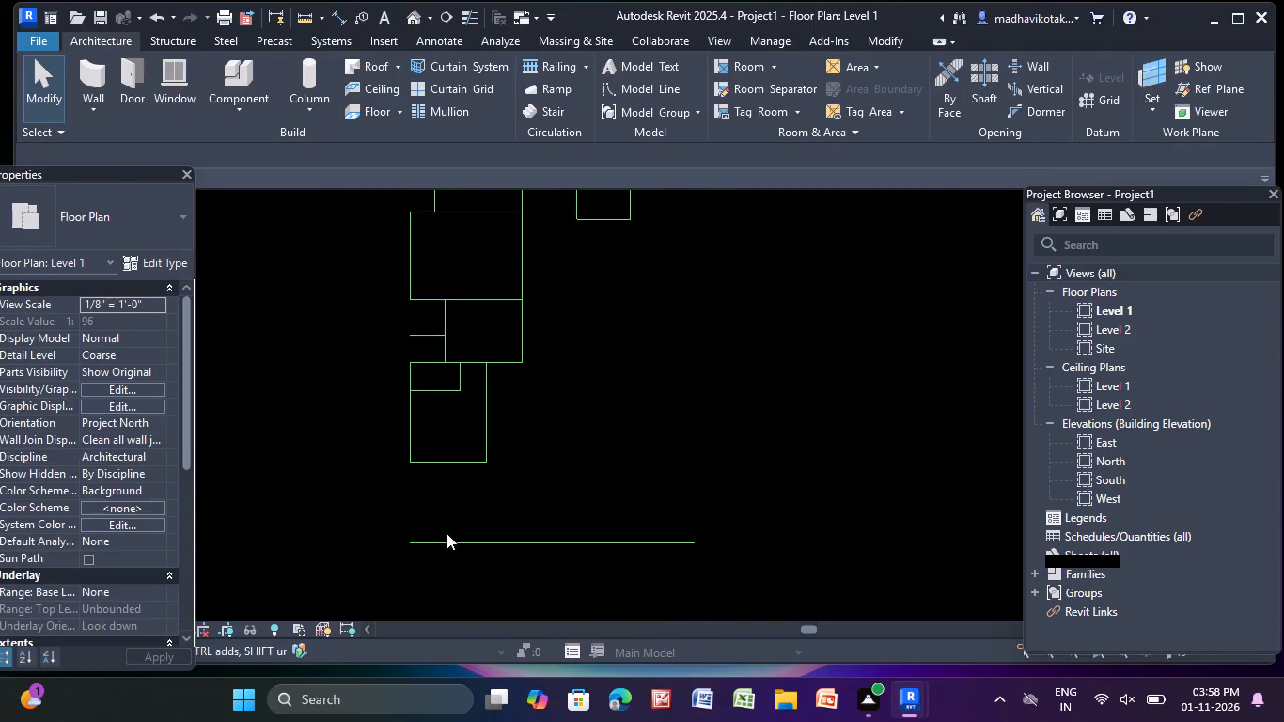
{"action": "left_click", "coordinate": [451, 541]}
{"action": "key", "text": "Delete"}
Draw a vertical model line along the plan's left edge, from the top line's left end to the bottom room's lower-left corner.
{"action": "scroll", "coordinate": [434, 498], "scroll_direction": "down", "scroll_amount": 5}
{"action": "middle_click_drag", "start_coordinate": [456, 541], "coordinate": [479, 564]}
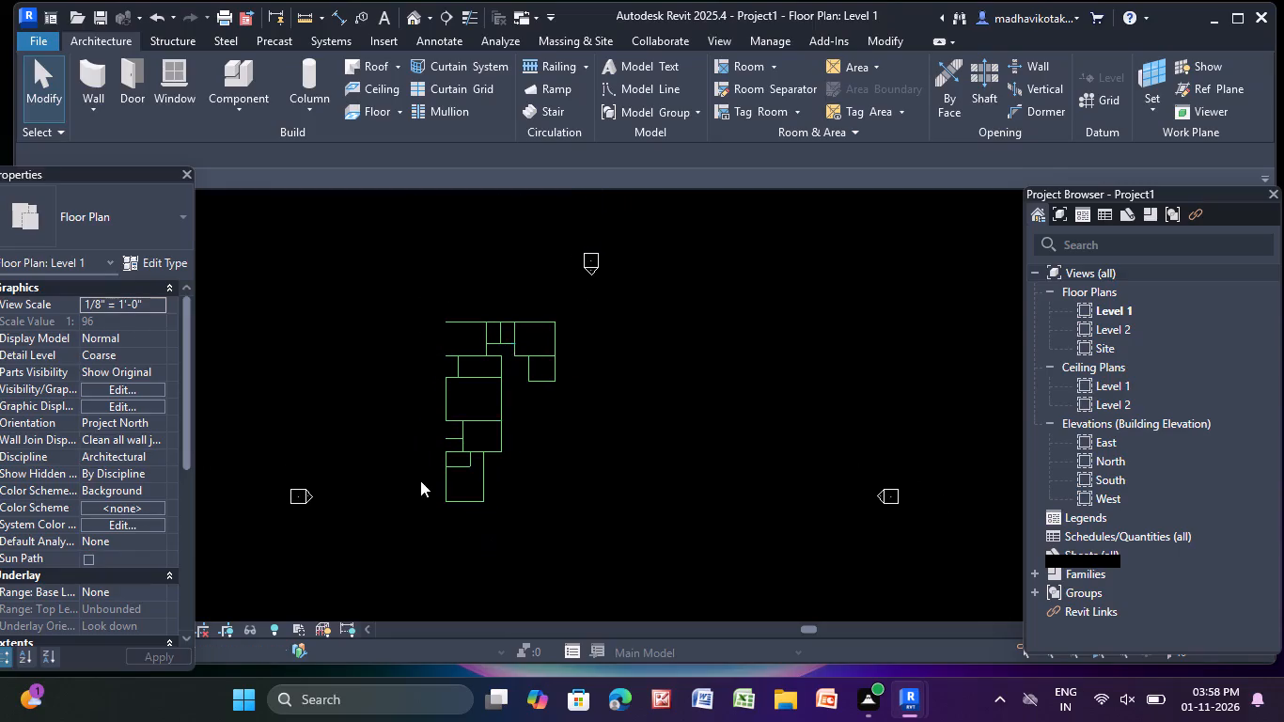
{"action": "scroll", "coordinate": [414, 488], "scroll_direction": "up", "scroll_amount": 3}
{"action": "left_click", "coordinate": [652, 98]}
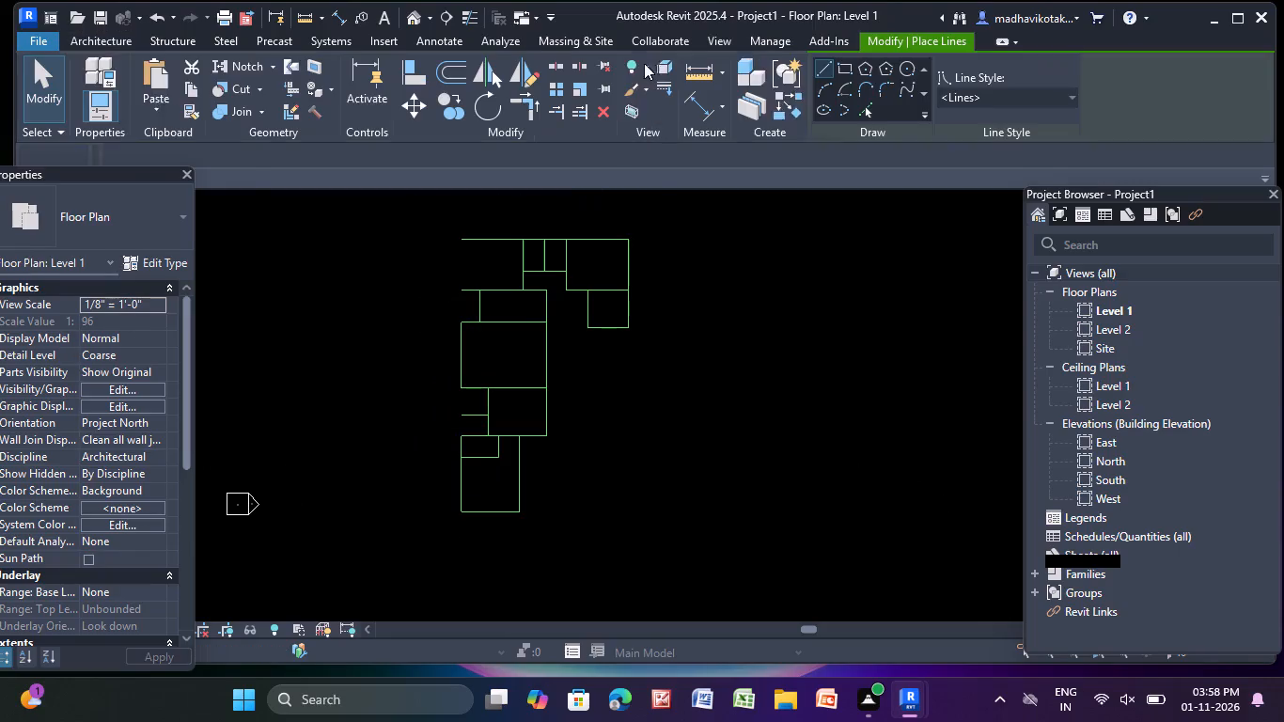
{"action": "left_click", "coordinate": [829, 72]}
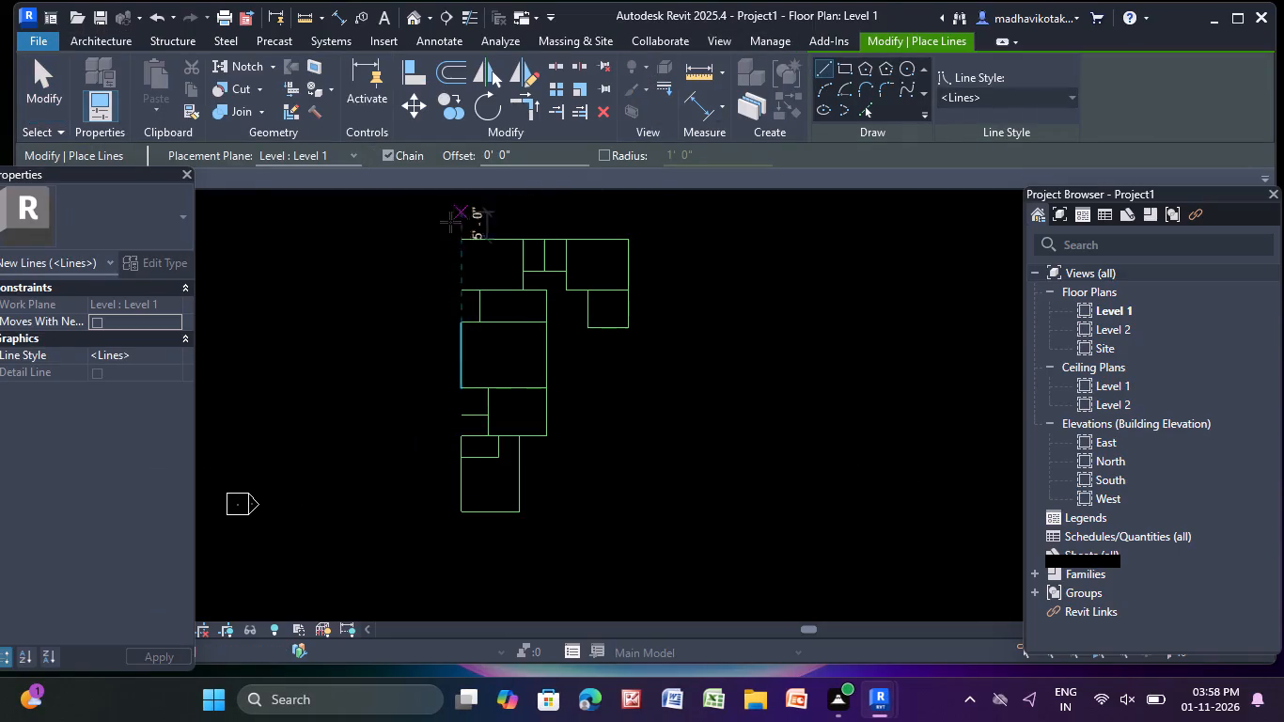
{"action": "scroll", "coordinate": [459, 237], "scroll_direction": "up", "scroll_amount": 5}
{"action": "left_click", "coordinate": [460, 232]}
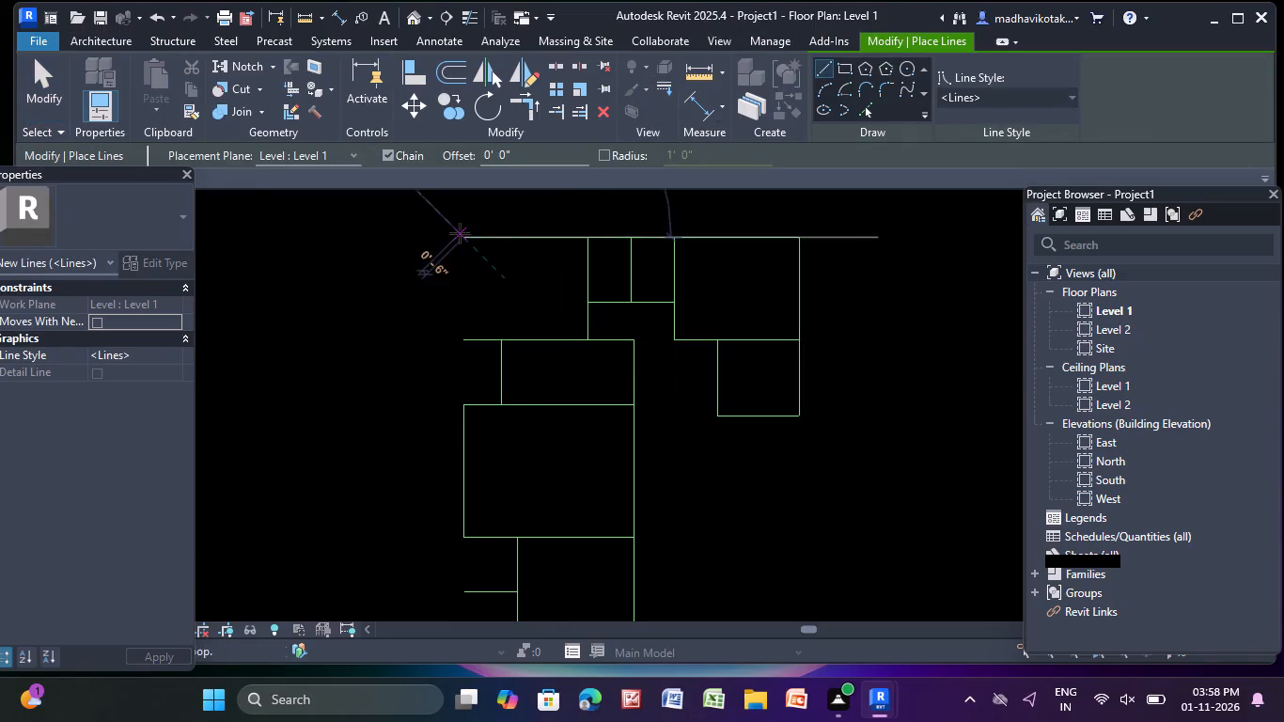
{"action": "scroll", "coordinate": [463, 530], "scroll_direction": "down", "scroll_amount": 4}
{"action": "middle_click_drag", "start_coordinate": [463, 529], "coordinate": [456, 291]}
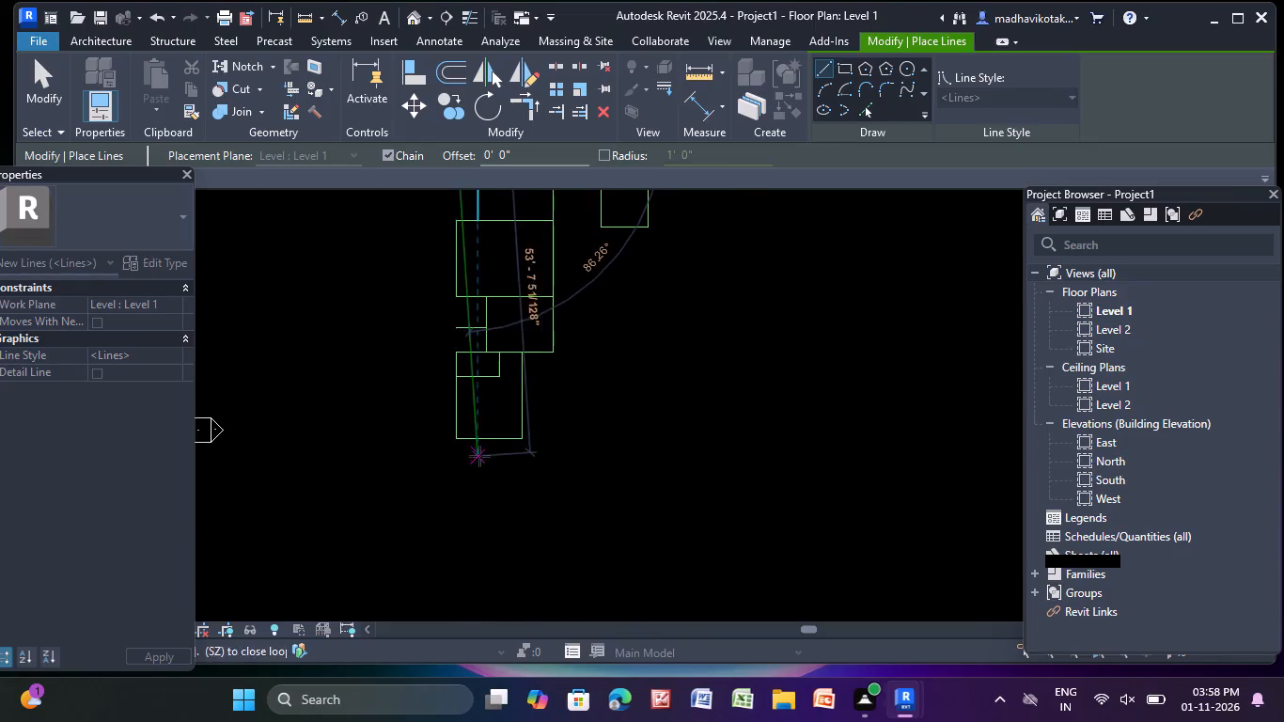
{"action": "scroll", "coordinate": [452, 440], "scroll_direction": "up", "scroll_amount": 6}
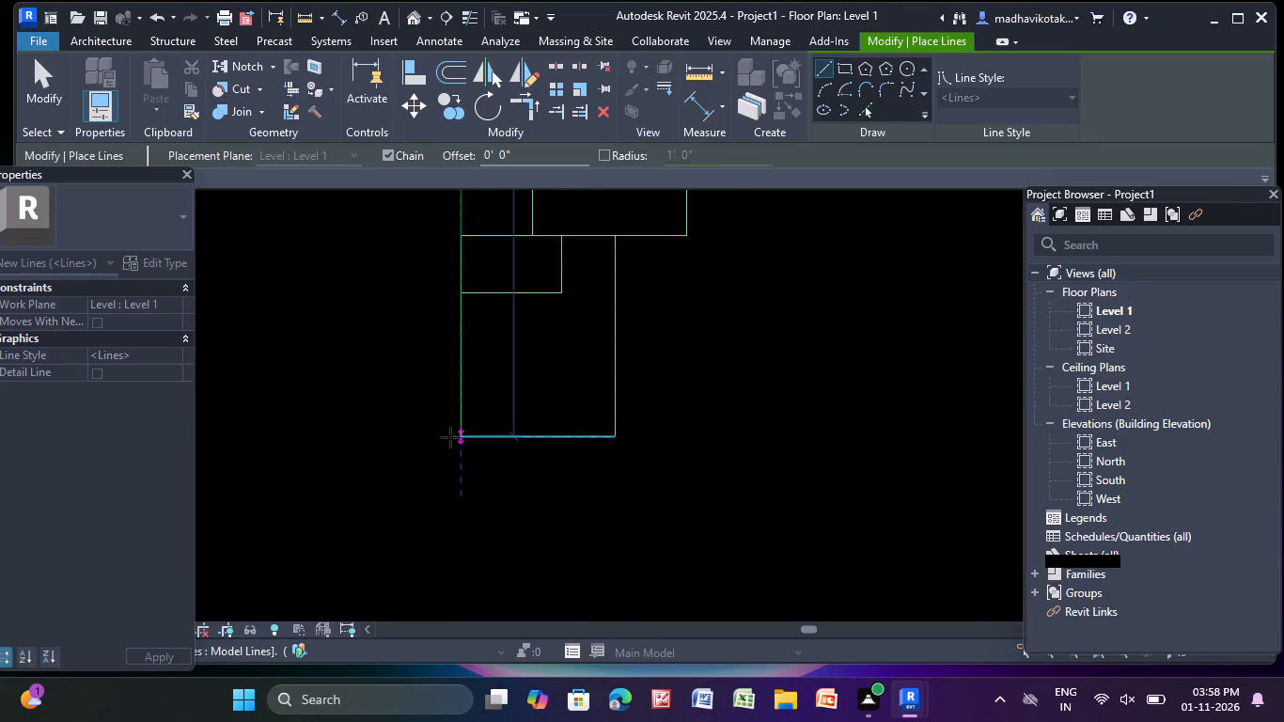
{"action": "left_click", "coordinate": [449, 434]}
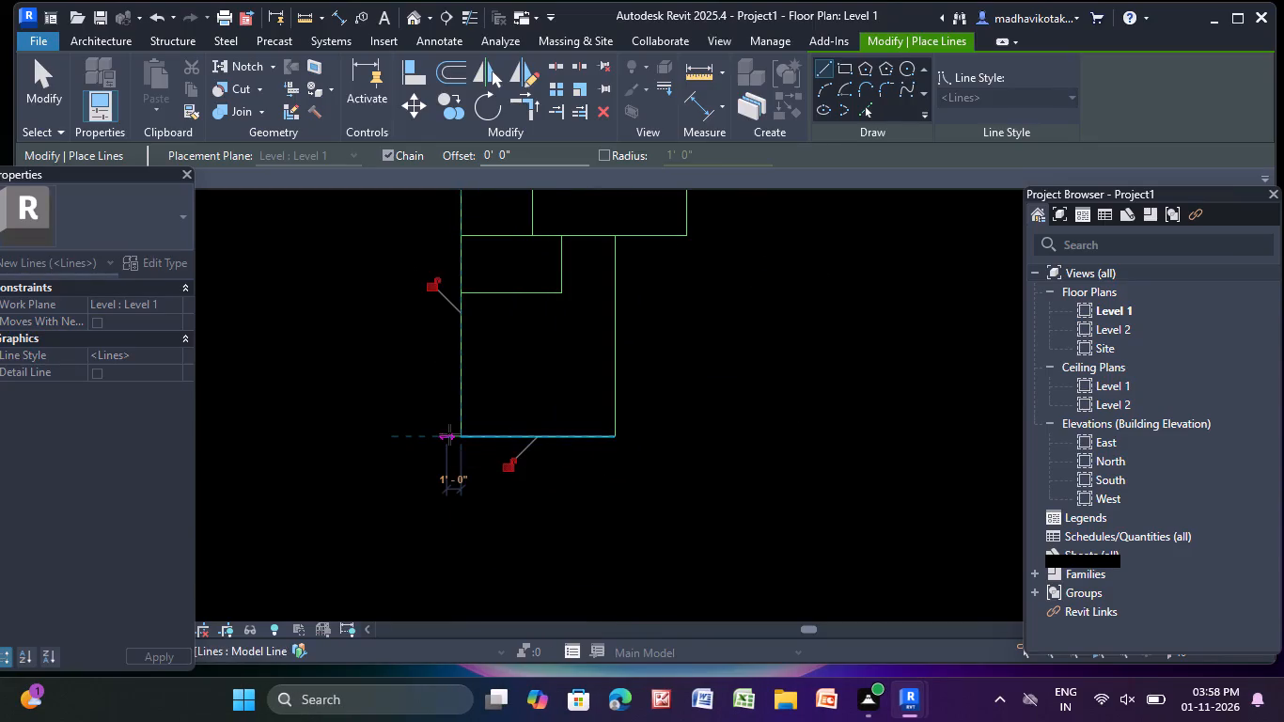
{"action": "key", "text": "Escape"}
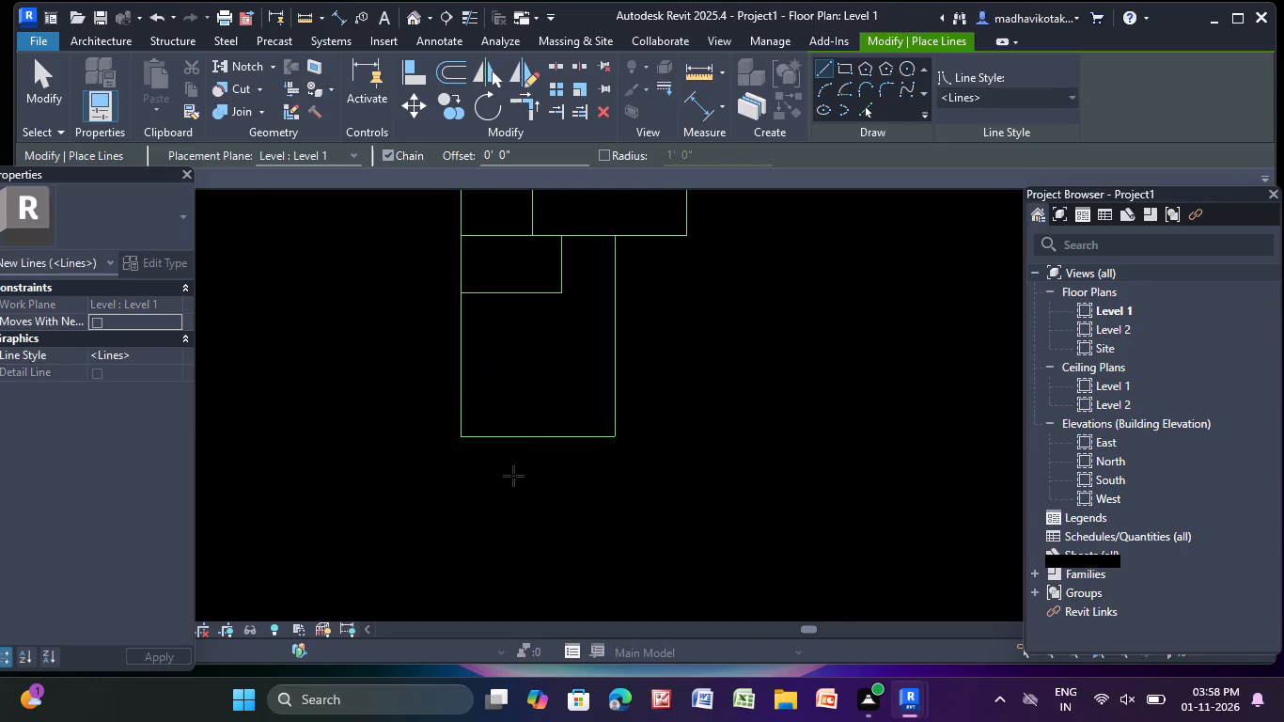
Draw model lines for a 10'-6" wide, 14' high room right of the bottom-left room, closing at the upper room's bottom-right corner.
{"action": "scroll", "coordinate": [509, 478], "scroll_direction": "down", "scroll_amount": 4}
{"action": "middle_click_drag", "start_coordinate": [506, 481], "coordinate": [320, 587]}
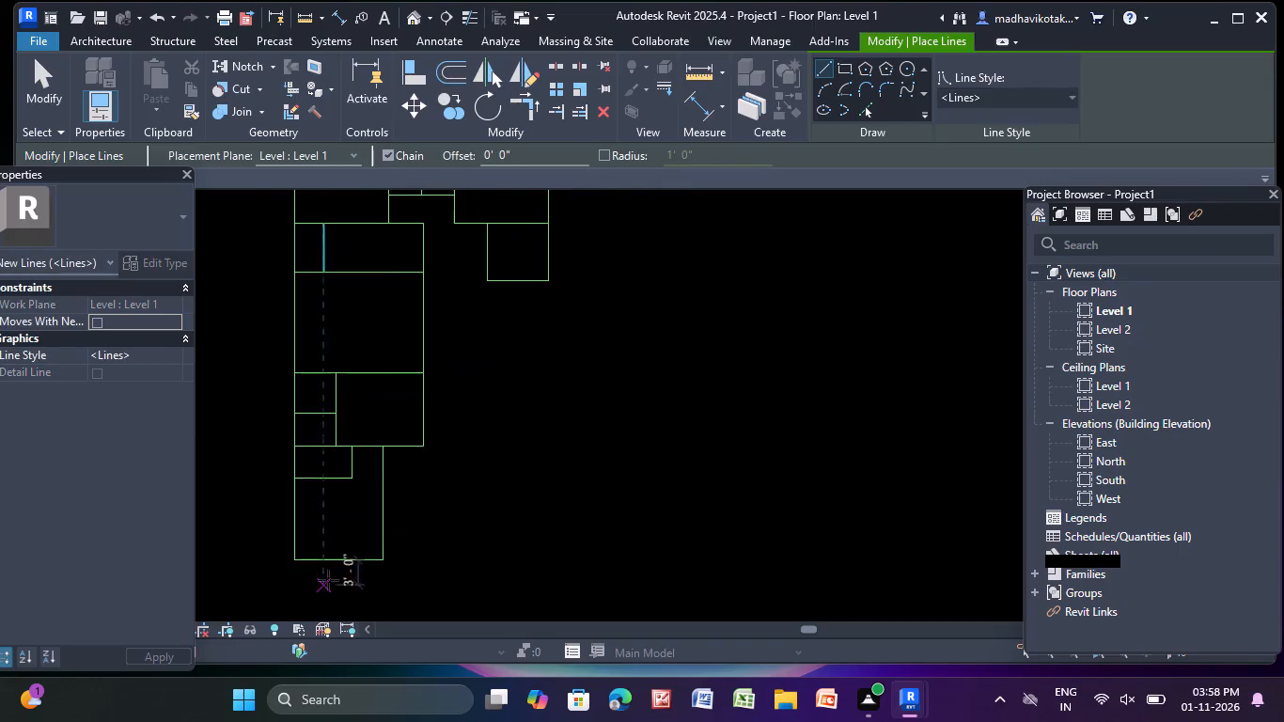
{"action": "middle_click_drag", "start_coordinate": [543, 343], "coordinate": [504, 474]}
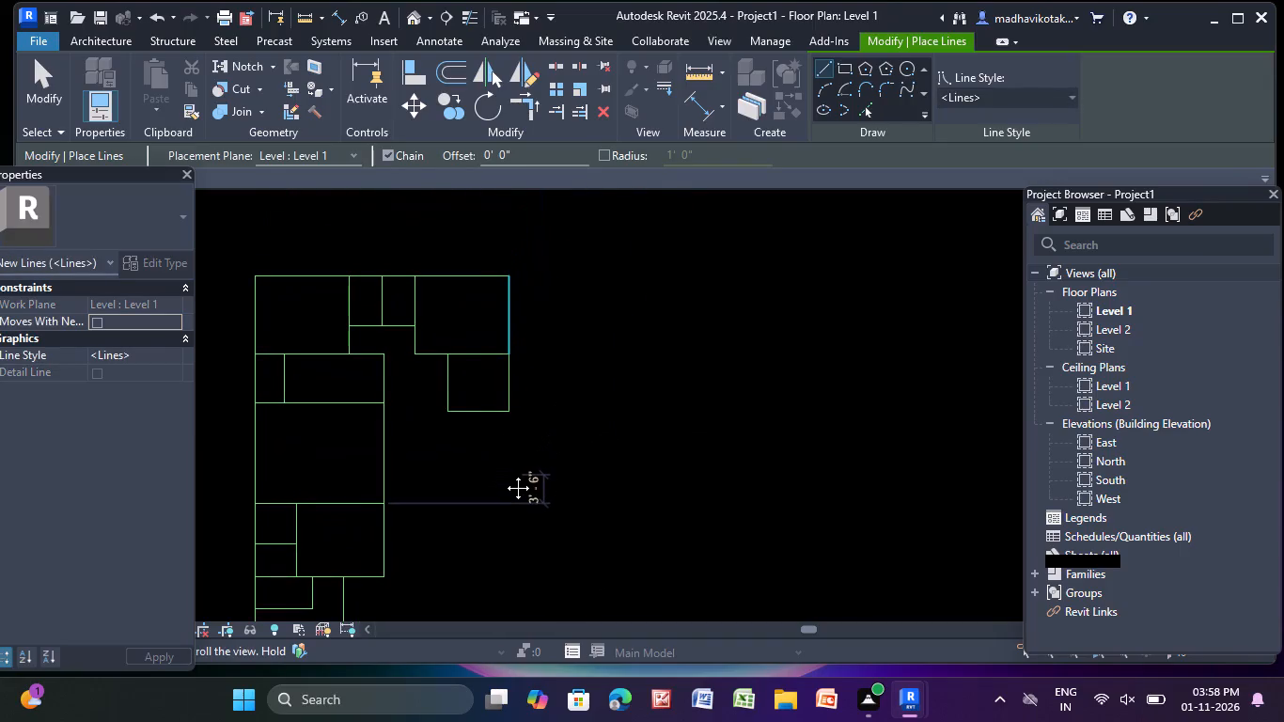
{"action": "middle_click_drag", "start_coordinate": [504, 474], "coordinate": [504, 467]}
{"action": "scroll", "coordinate": [504, 467], "scroll_direction": "down", "scroll_amount": 1}
{"action": "scroll", "coordinate": [503, 456], "scroll_direction": "up", "scroll_amount": 2}
{"action": "middle_click_drag", "start_coordinate": [503, 456], "coordinate": [482, 228]}
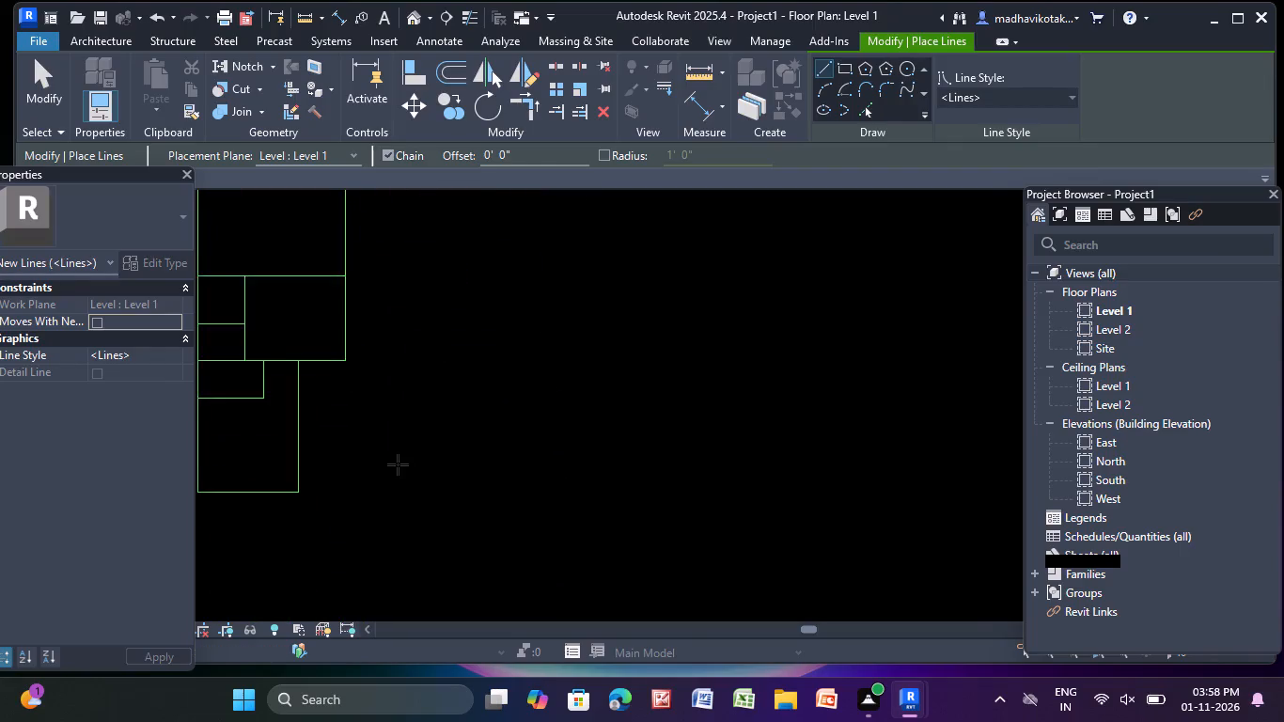
{"action": "middle_click_drag", "start_coordinate": [399, 463], "coordinate": [437, 416]}
{"action": "scroll", "coordinate": [337, 450], "scroll_direction": "up", "scroll_amount": 4}
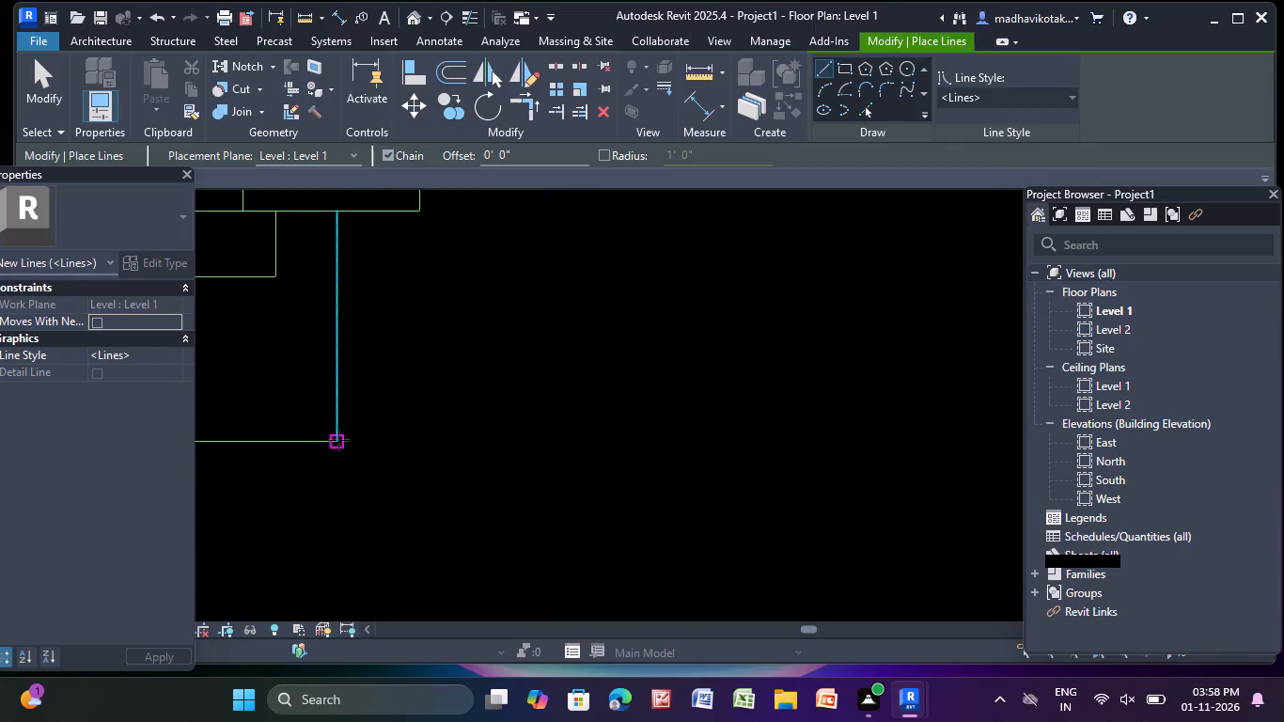
{"action": "left_click", "coordinate": [337, 441]}
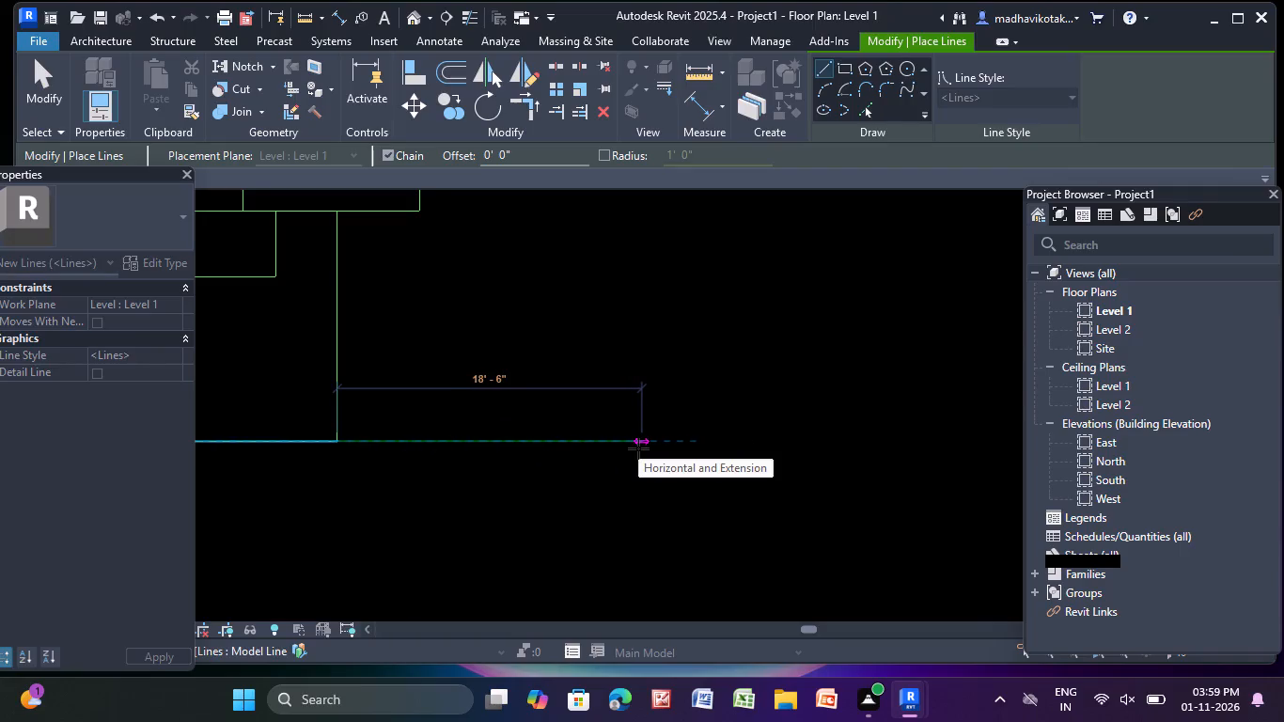
{"action": "type", "text": "10'-6"}
{"action": "key", "text": "shift+quotedbl"}
{"action": "key", "text": "Return"}
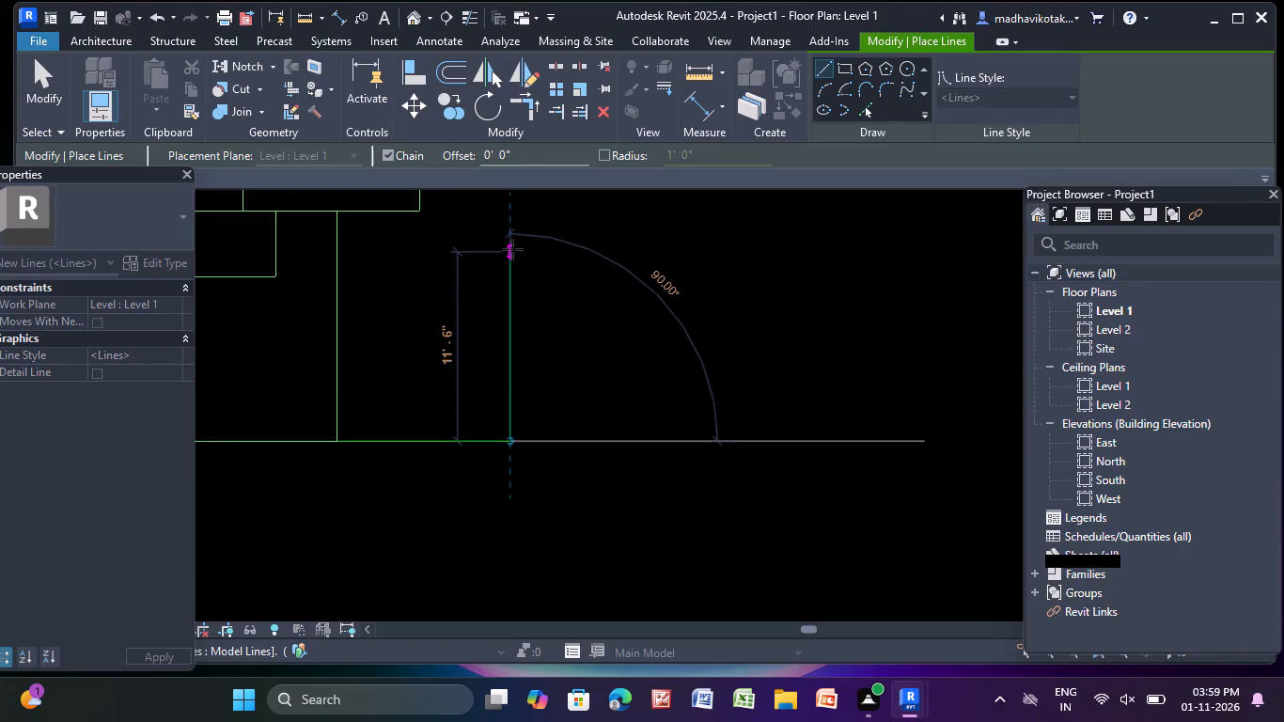
{"action": "middle_click_drag", "start_coordinate": [501, 283], "coordinate": [495, 470]}
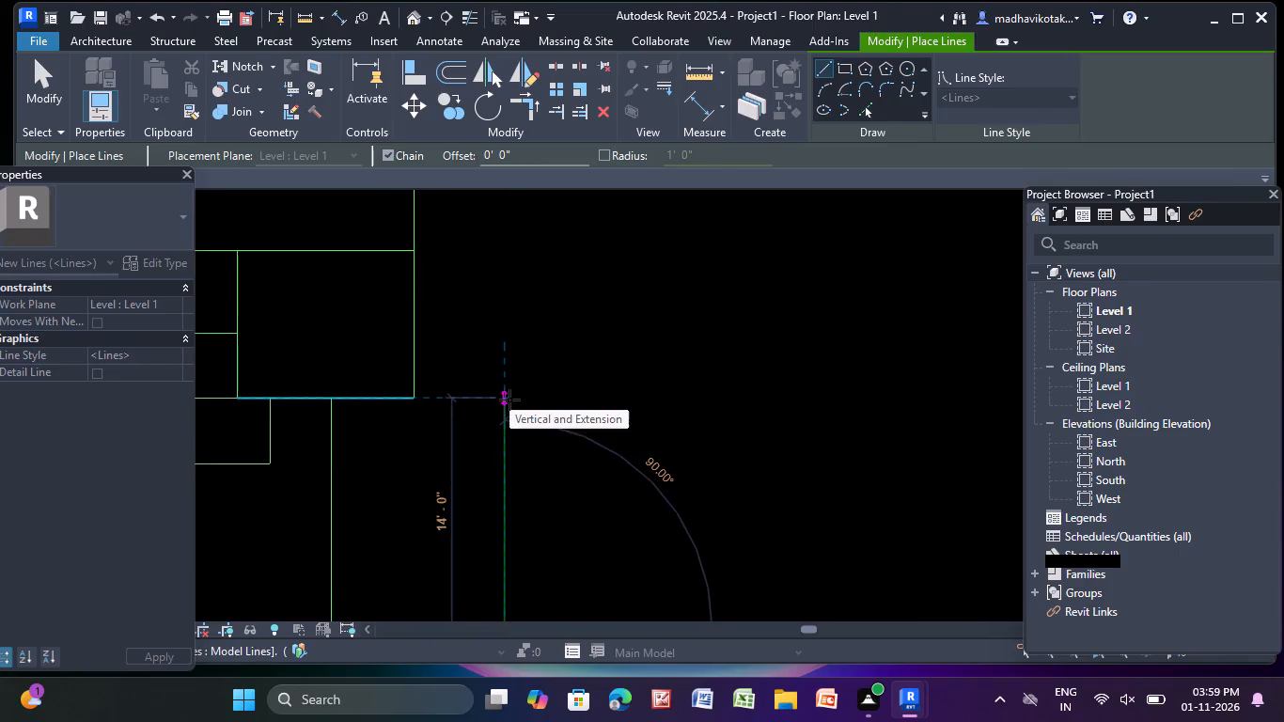
{"action": "left_click", "coordinate": [509, 400]}
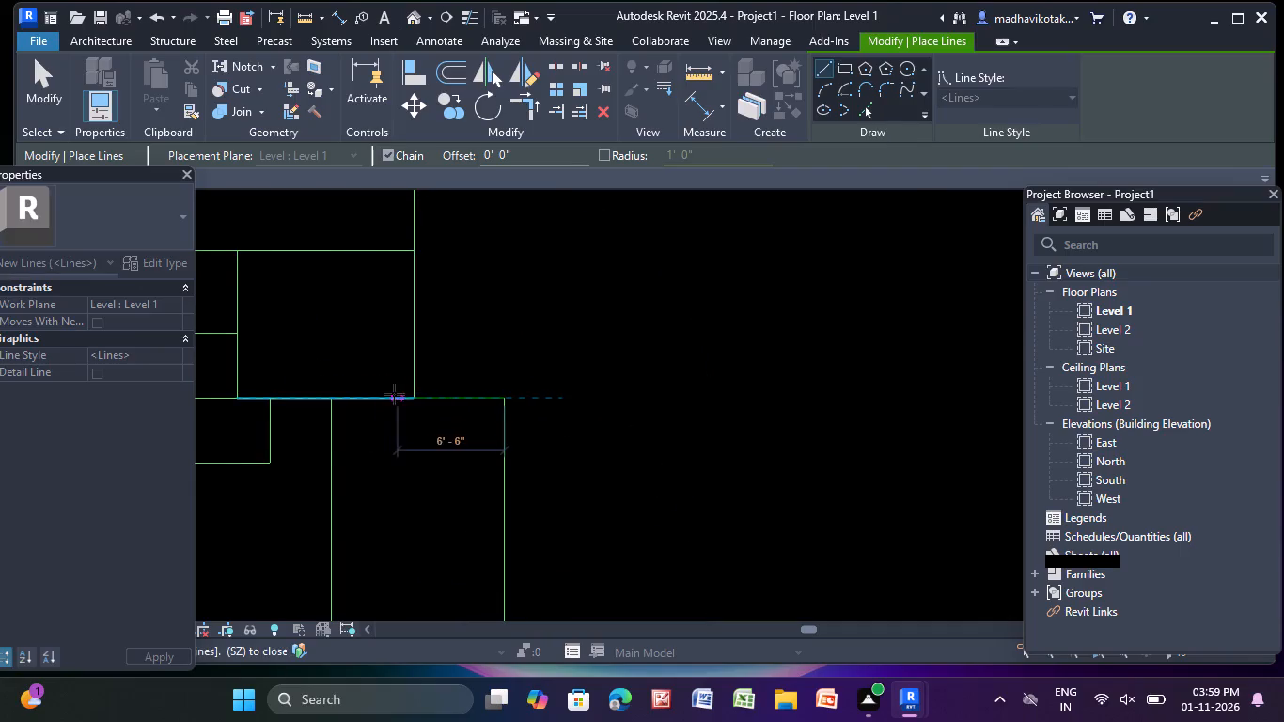
{"action": "left_click", "coordinate": [414, 393]}
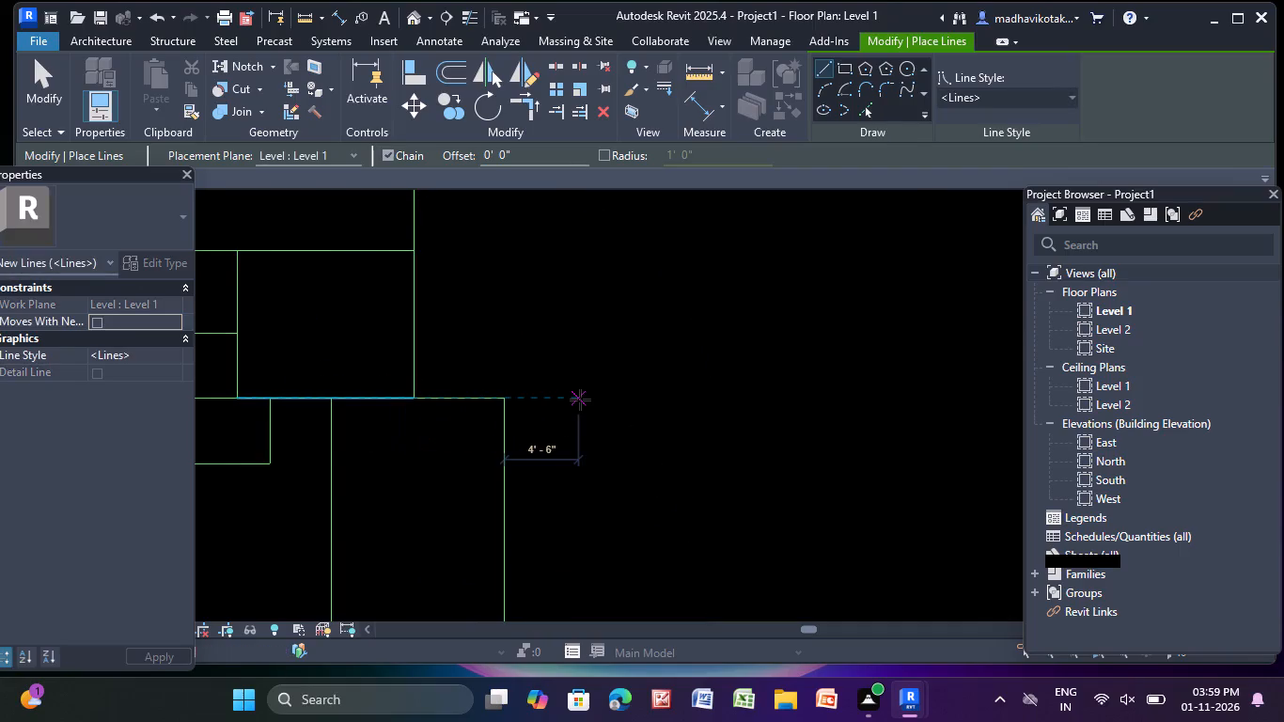
{"action": "key", "text": "Escape"}
Draw model lines for a 12'-6" wide, 7' high room right of the 10'-6" room, closing on that room's right side.
{"action": "scroll", "coordinate": [580, 399], "scroll_direction": "down", "scroll_amount": 5}
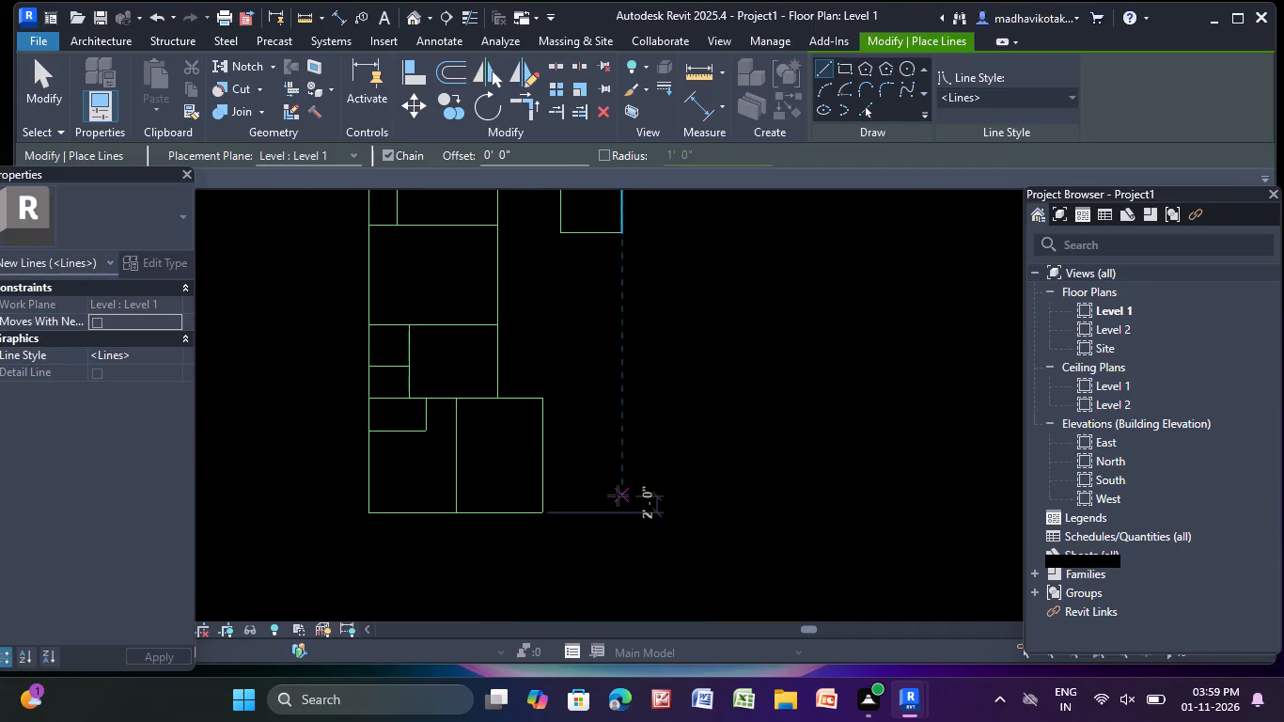
{"action": "middle_click_drag", "start_coordinate": [618, 495], "coordinate": [587, 483]}
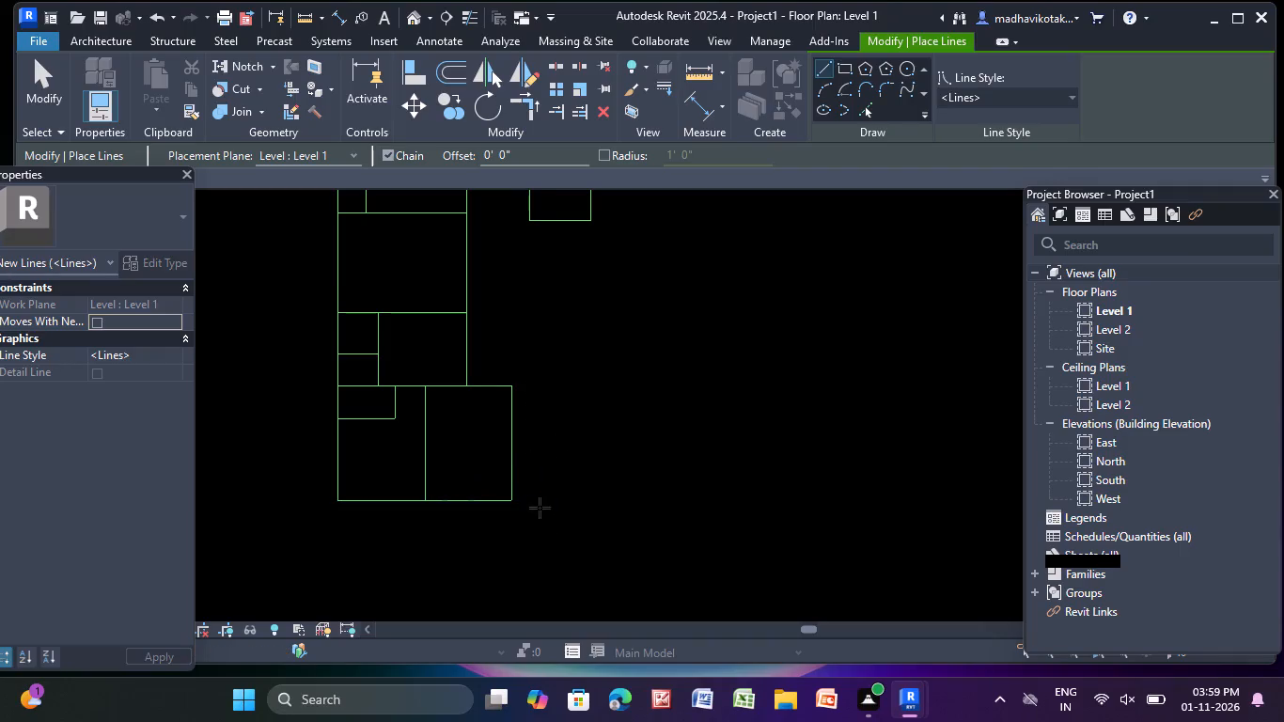
{"action": "scroll", "coordinate": [514, 502], "scroll_direction": "up", "scroll_amount": 3}
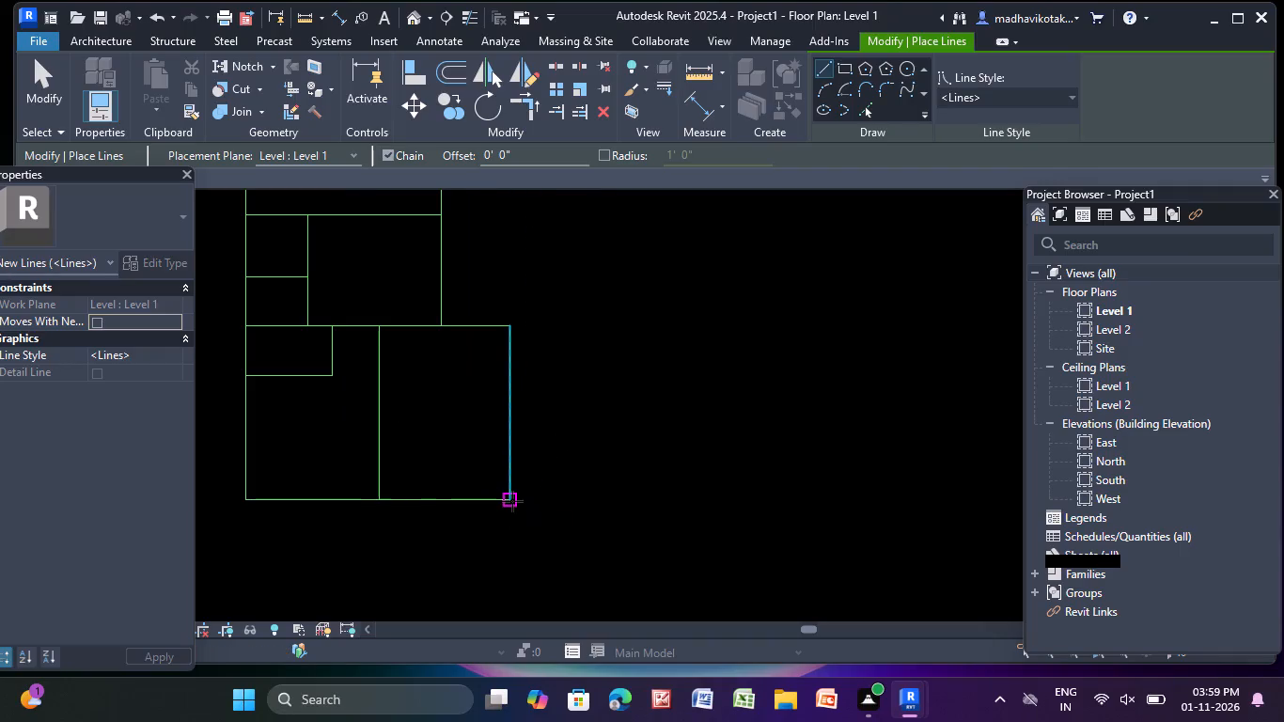
{"action": "left_click", "coordinate": [512, 501]}
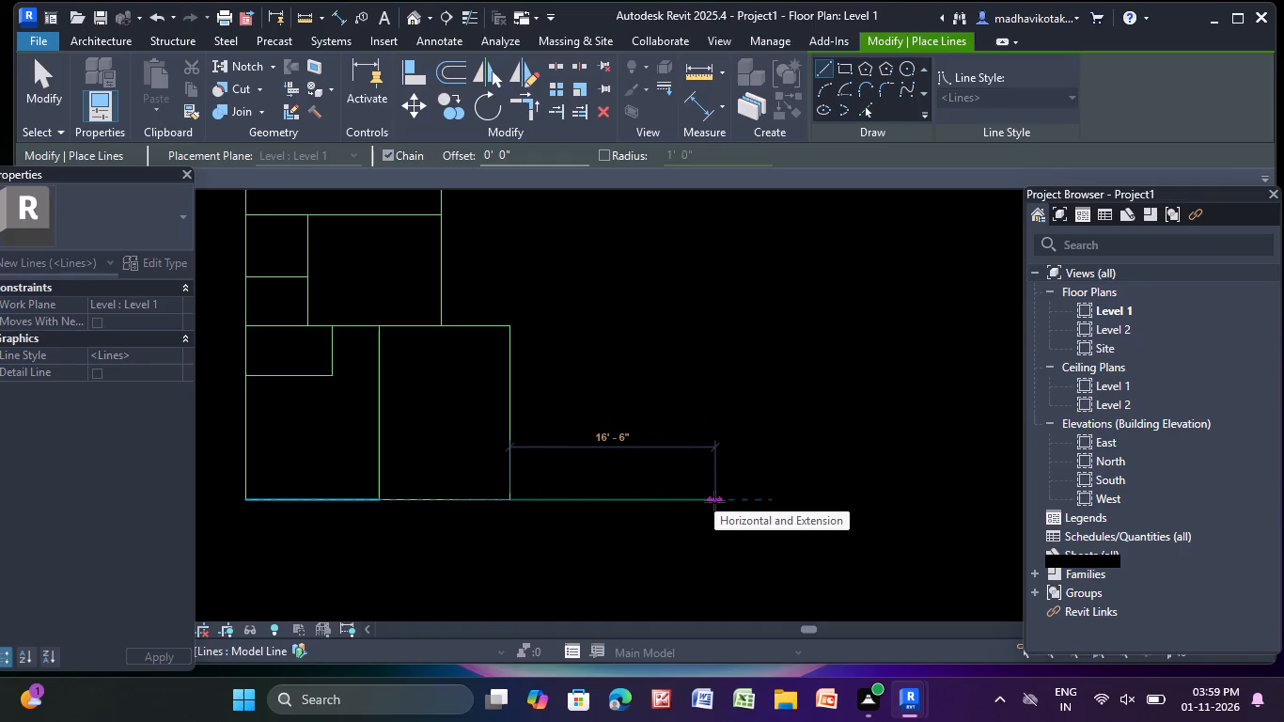
{"action": "type", "text": "12"}
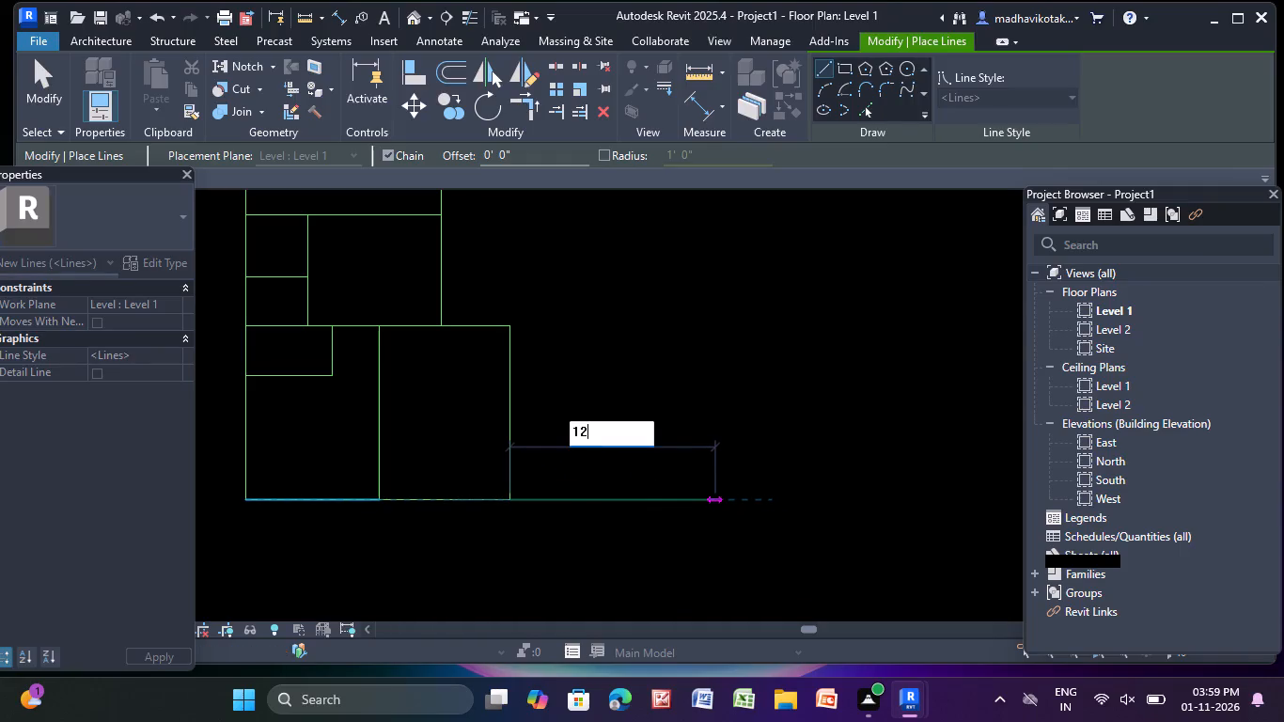
{"action": "type", "text": "'-6"}
{"action": "key", "text": "shift+quotedbl"}
{"action": "key", "text": "Return"}
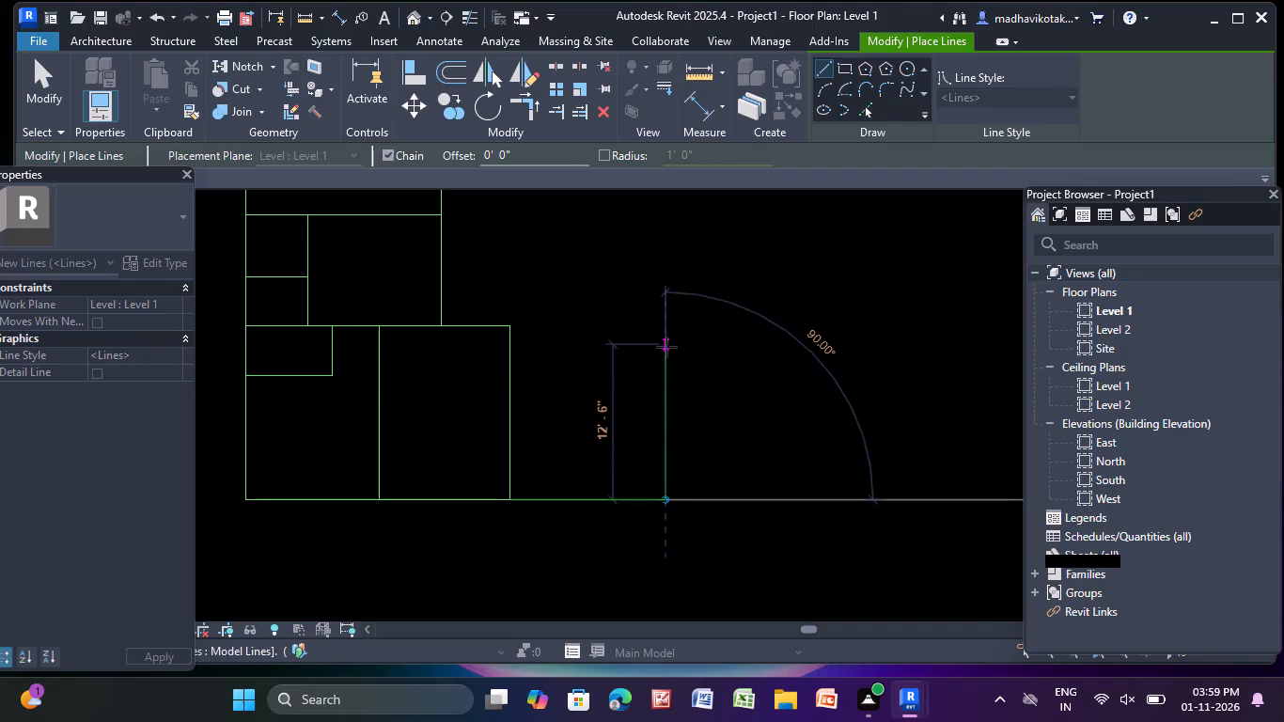
{"action": "key", "text": "7"}
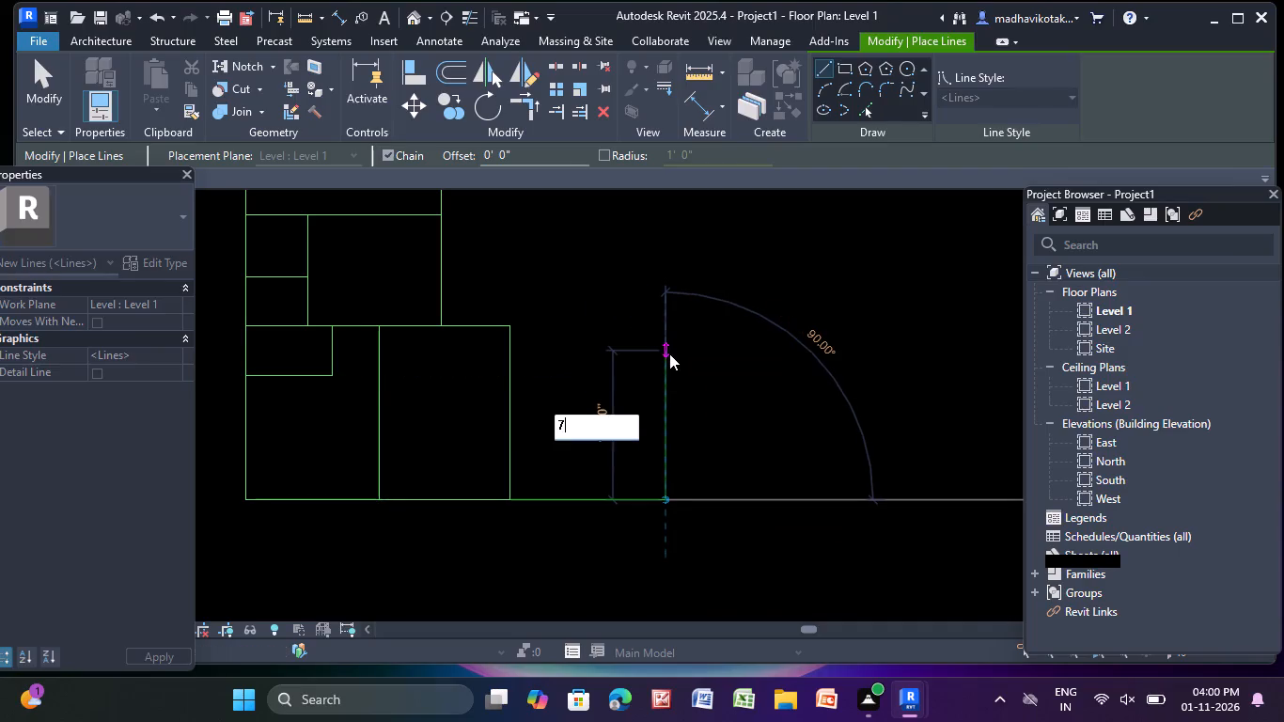
{"action": "type", "text": "'-0"}
{"action": "key", "text": "shift+quotedbl"}
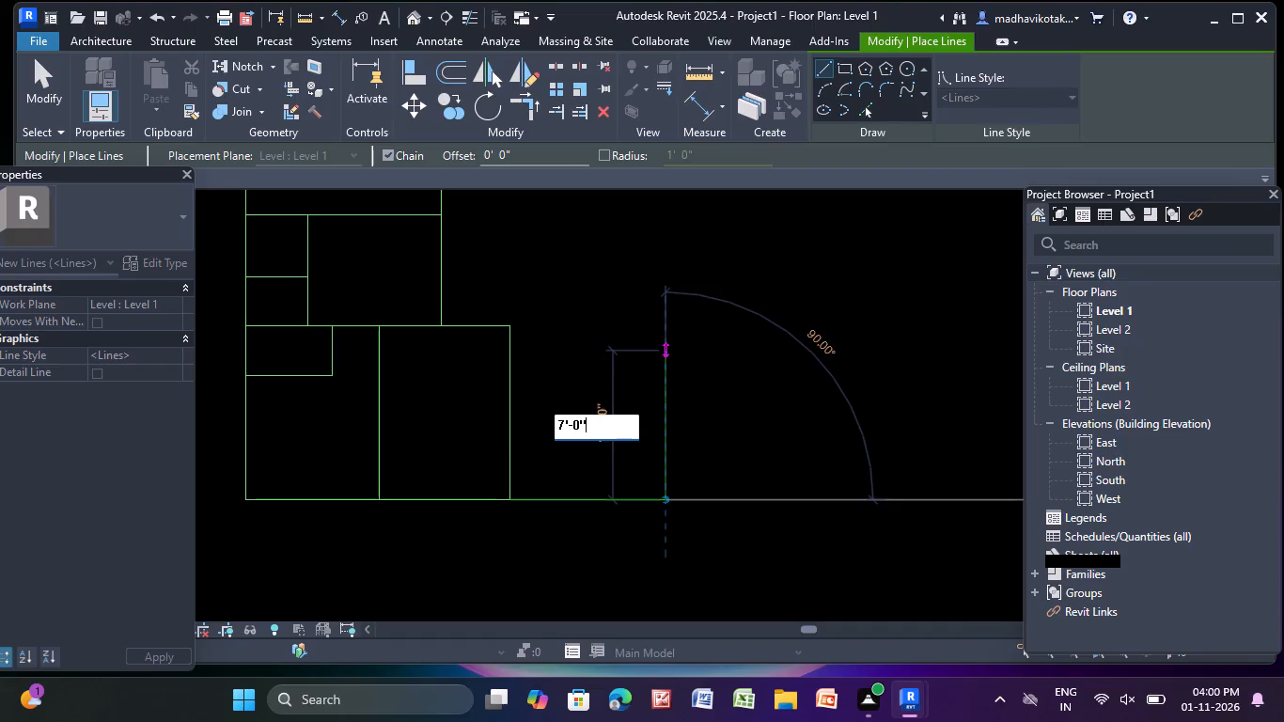
{"action": "key", "text": "Return"}
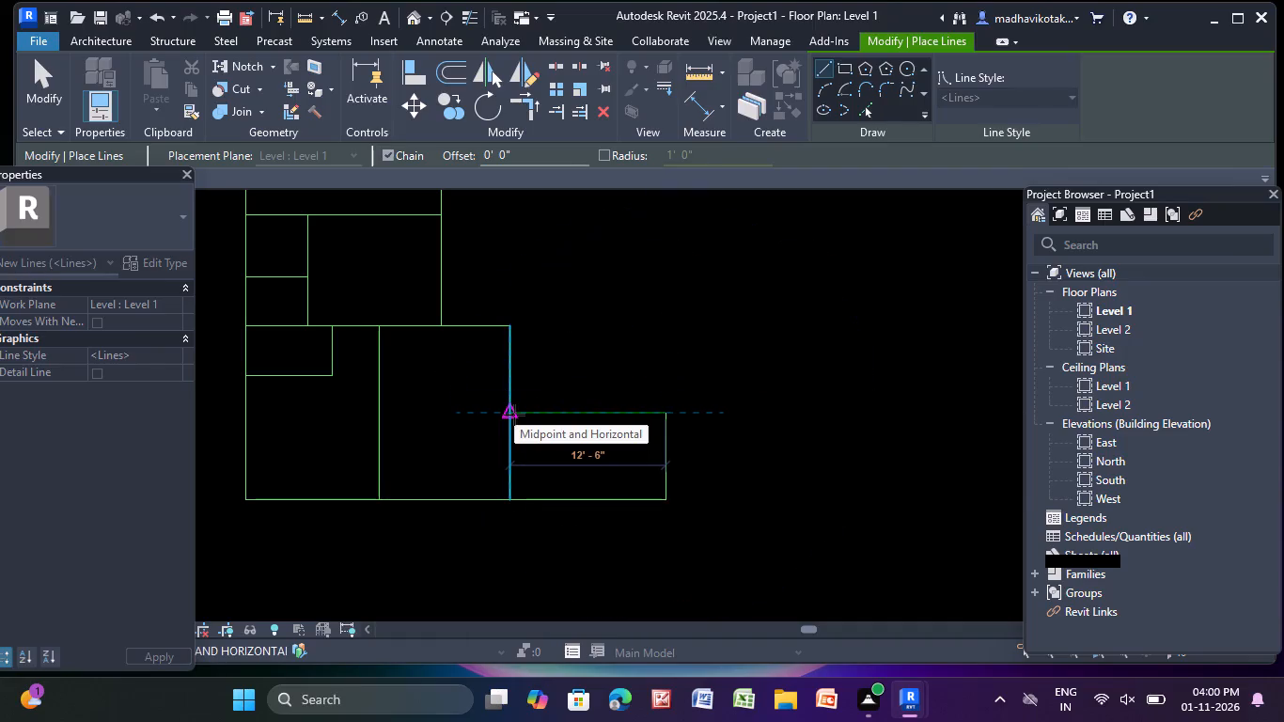
{"action": "left_click", "coordinate": [514, 415]}
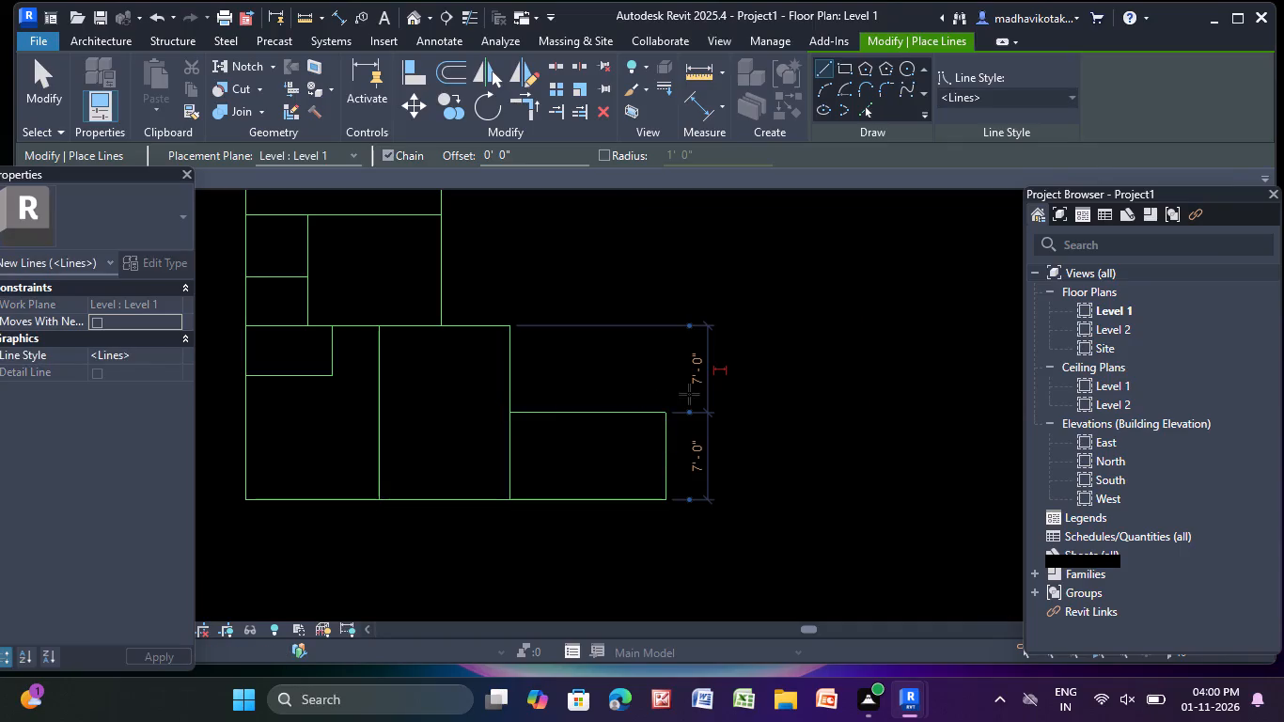
Draw model lines for a 9'-6" wide, 4' high room on top of the 12'-6" room, flush with its right side.
{"action": "scroll", "coordinate": [668, 423], "scroll_direction": "up", "scroll_amount": 5}
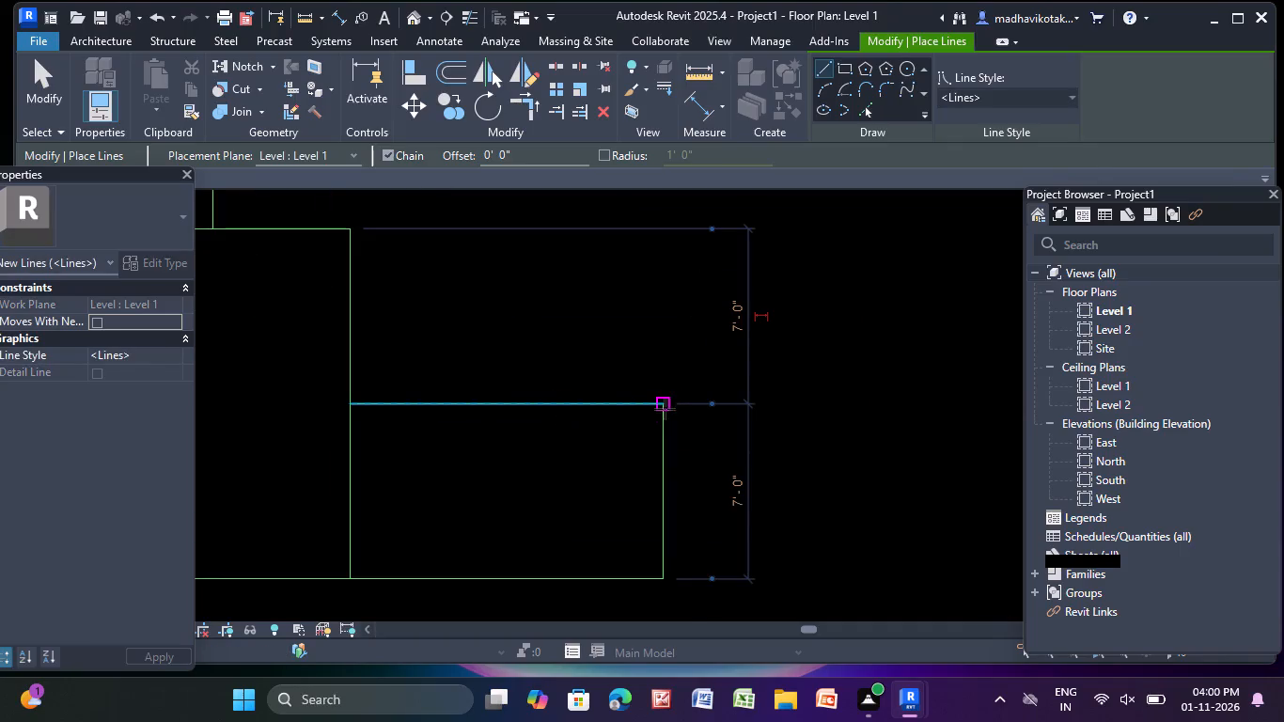
{"action": "left_click", "coordinate": [663, 403]}
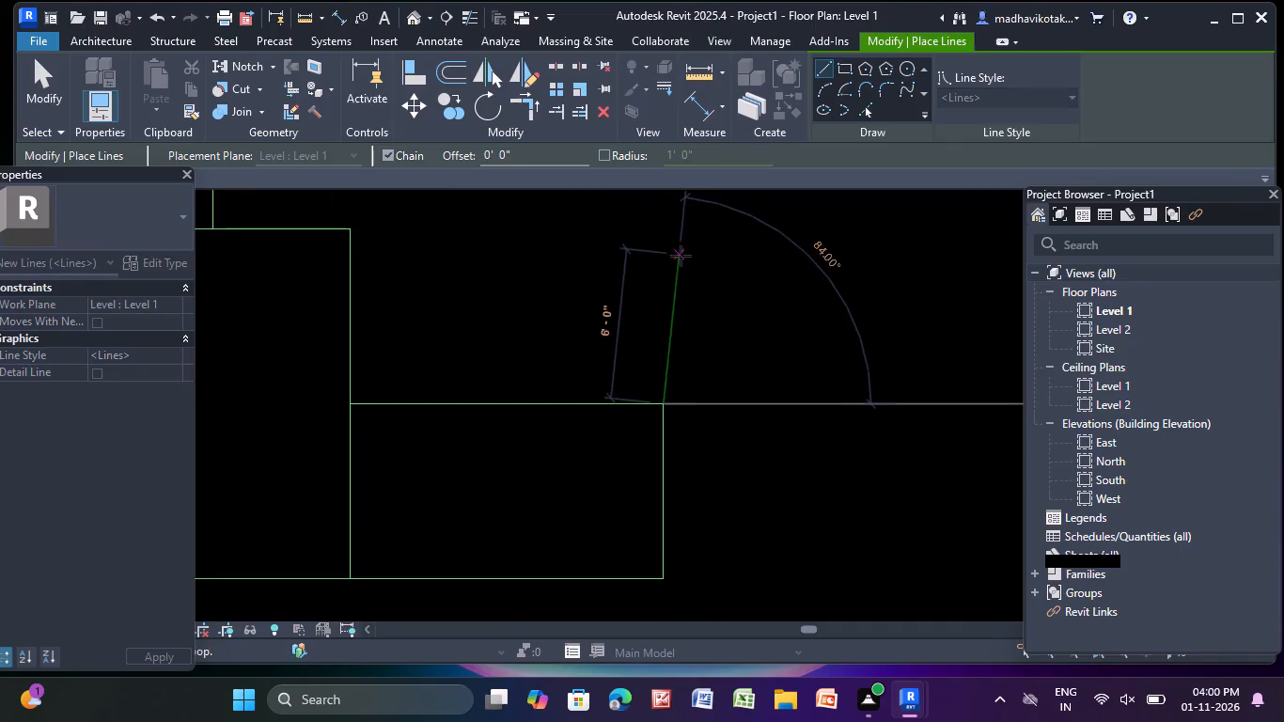
{"action": "middle_click_drag", "start_coordinate": [668, 255], "coordinate": [624, 329]}
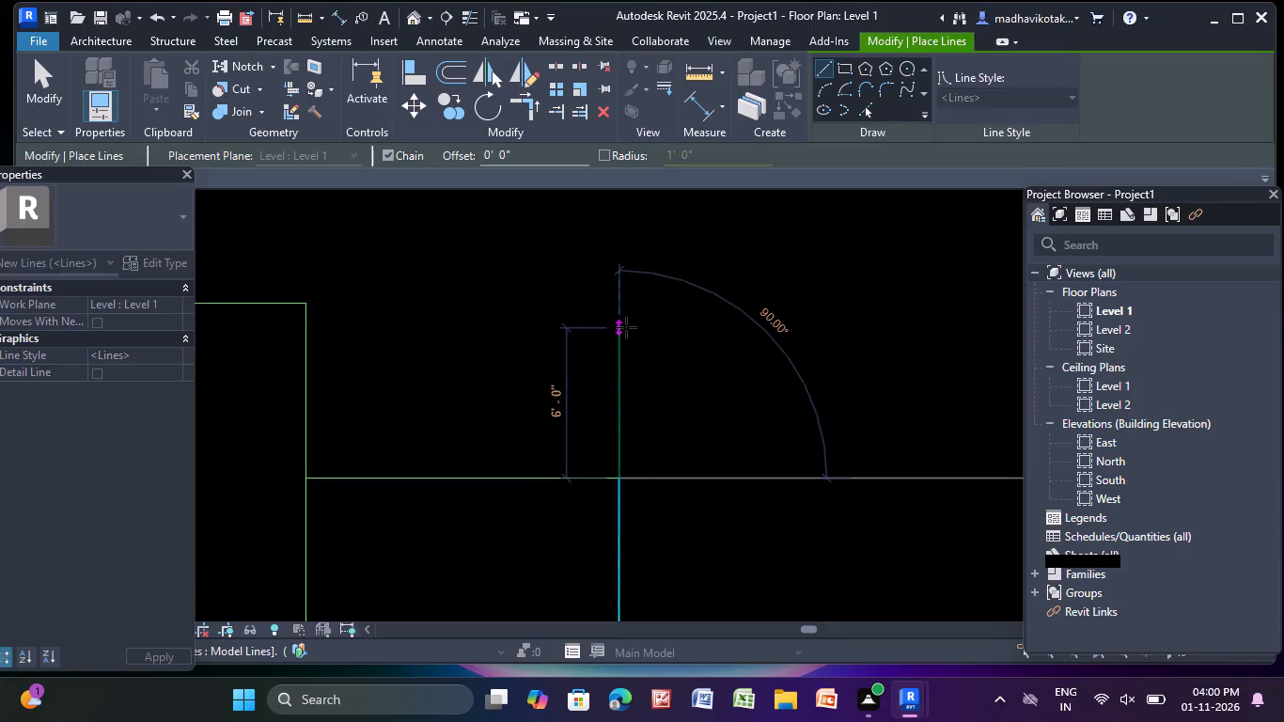
{"action": "type", "text": "4'"}
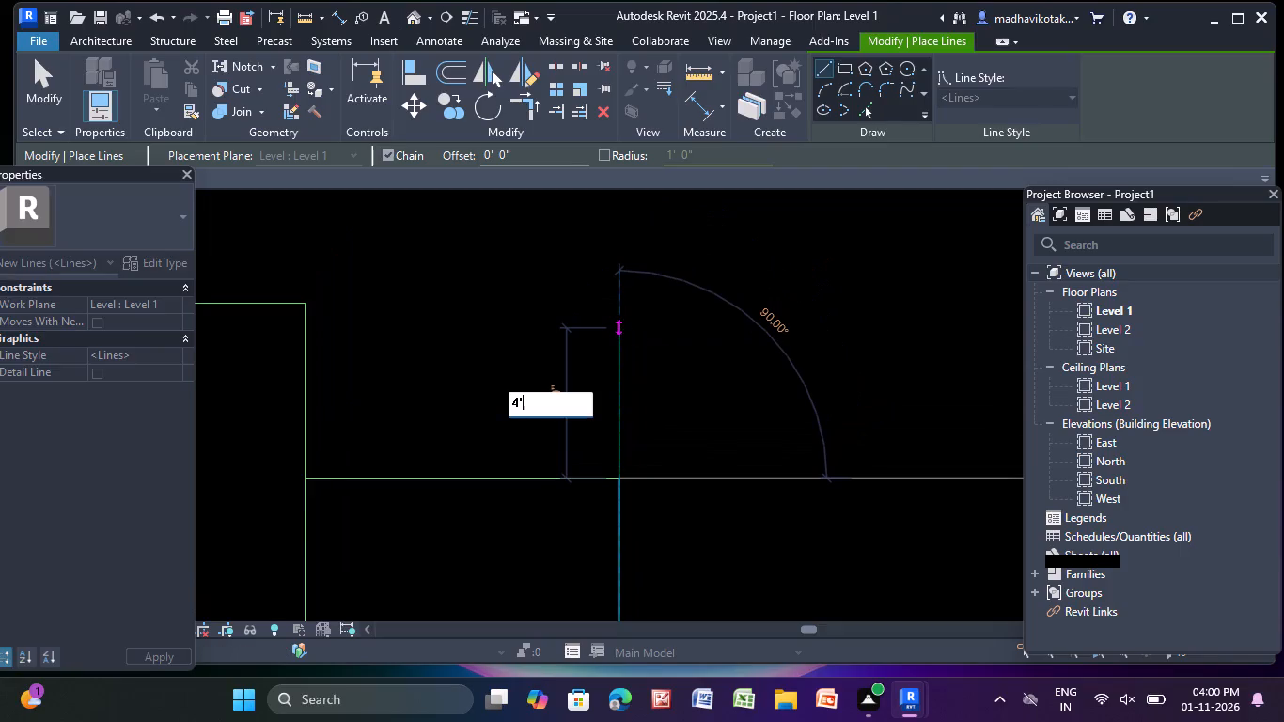
{"action": "key", "text": "Return"}
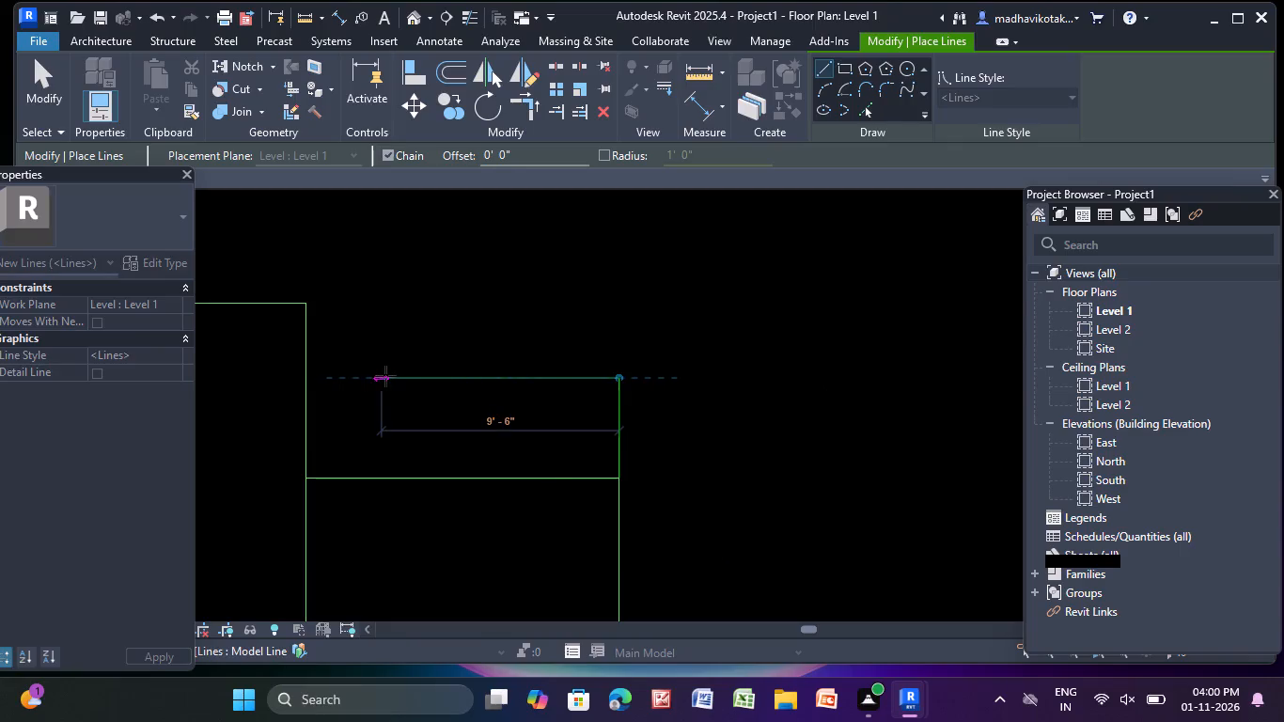
{"action": "left_click", "coordinate": [385, 376]}
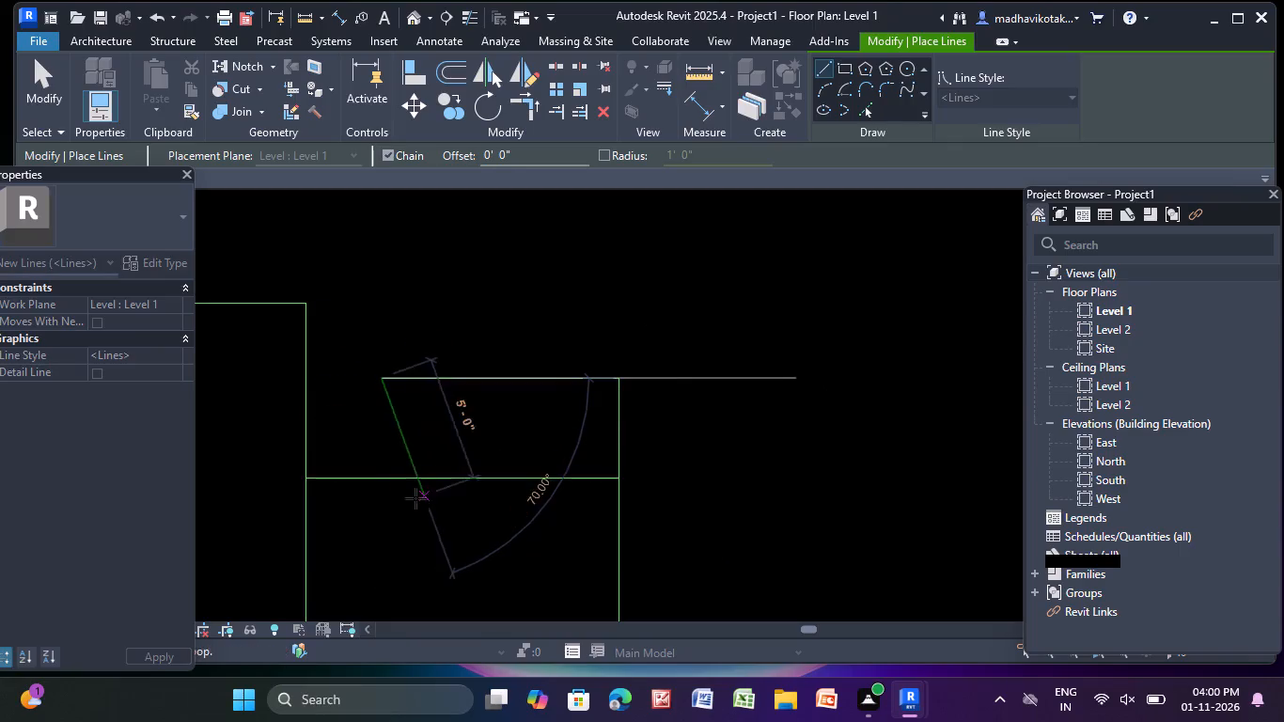
{"action": "left_click", "coordinate": [385, 484]}
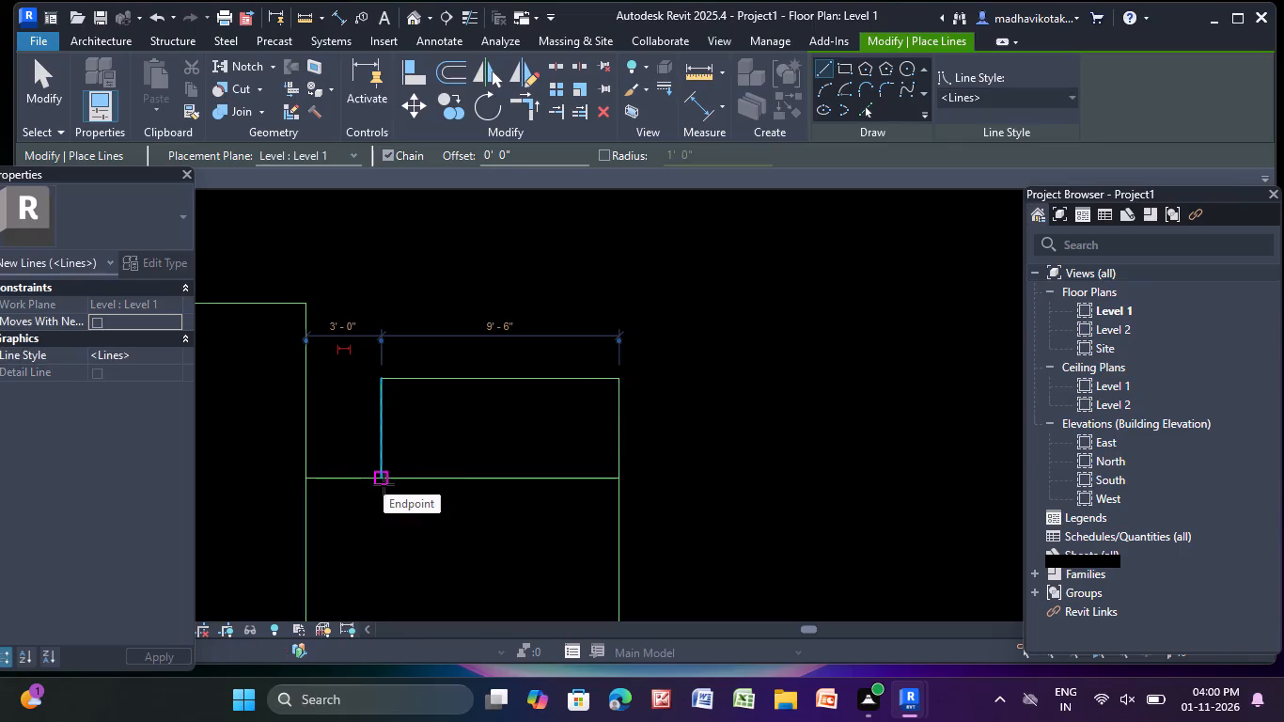
{"action": "key", "text": "Escape"}
Draw model lines for a 10'-9" by 10'-9" room above the 4' high room, right sides flush, closing at that room's top-left corner.
{"action": "scroll", "coordinate": [443, 431], "scroll_direction": "down", "scroll_amount": 4}
{"action": "middle_click_drag", "start_coordinate": [445, 429], "coordinate": [343, 555]}
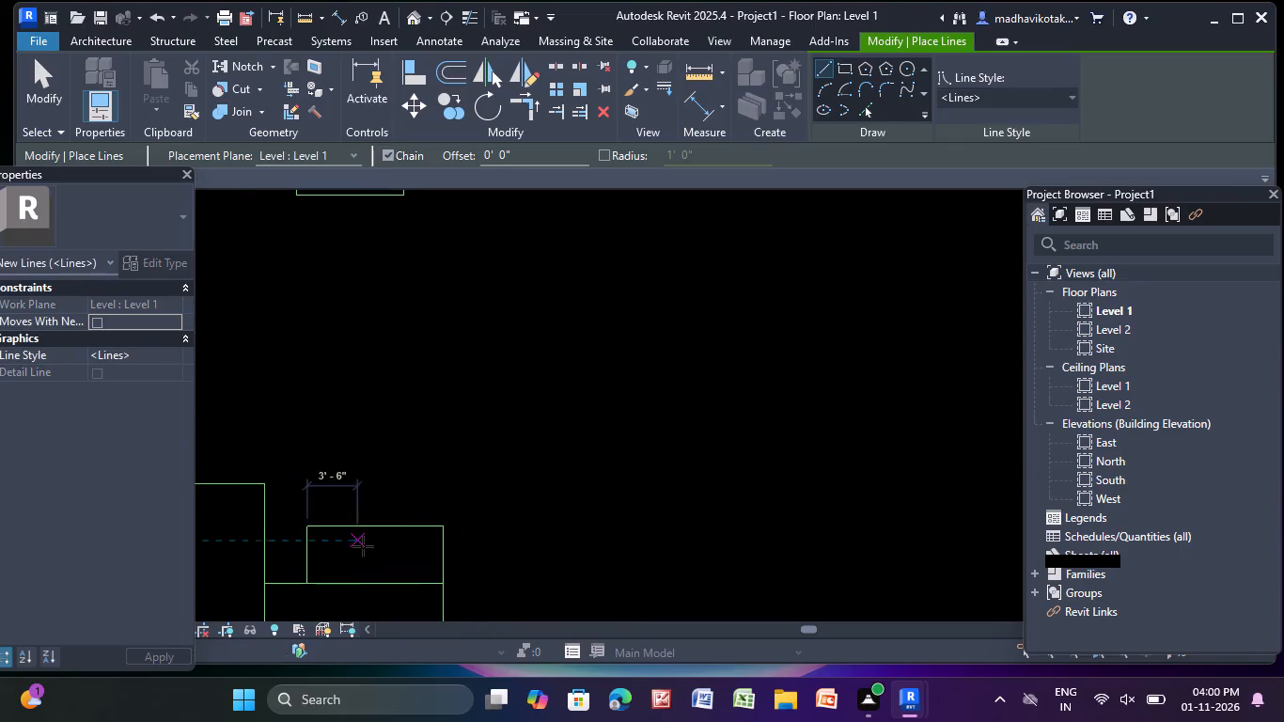
{"action": "scroll", "coordinate": [444, 527], "scroll_direction": "up", "scroll_amount": 3}
{"action": "left_click", "coordinate": [439, 527]}
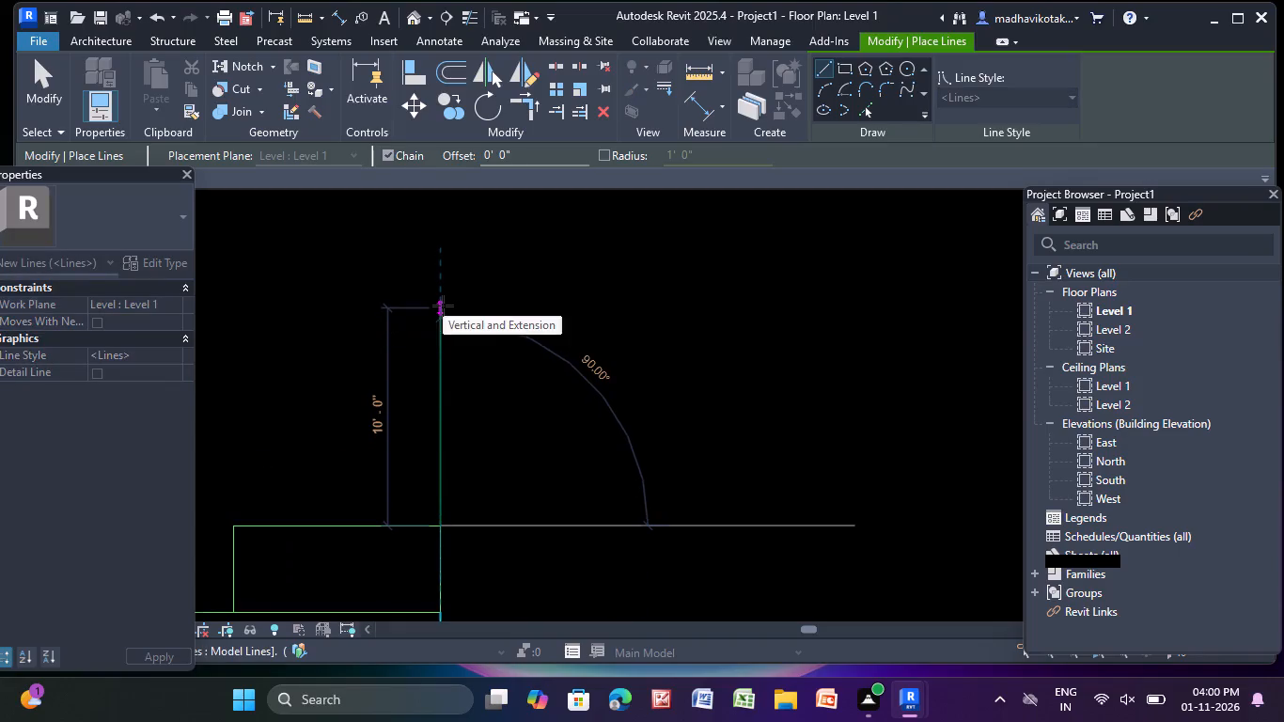
{"action": "key", "text": "1"}
{"action": "type", "text": "0'-9"}
{"action": "key", "text": "shift+quotedbl"}
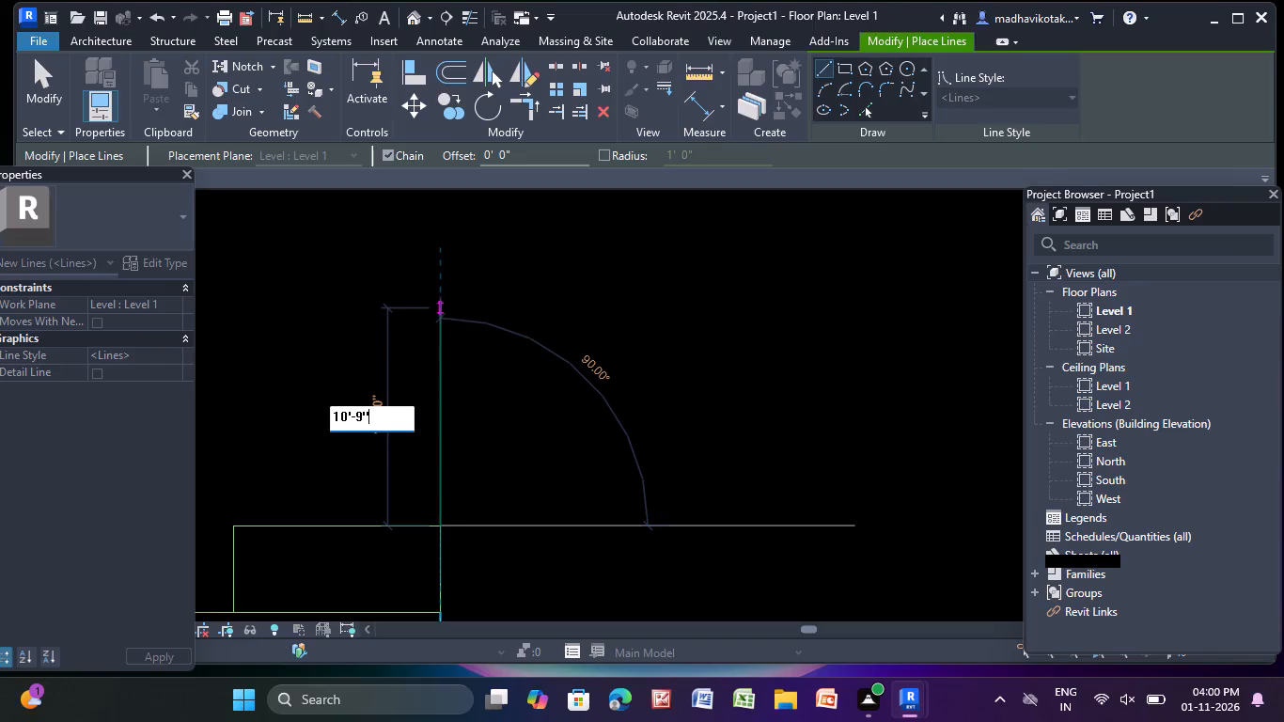
{"action": "key", "text": "Return"}
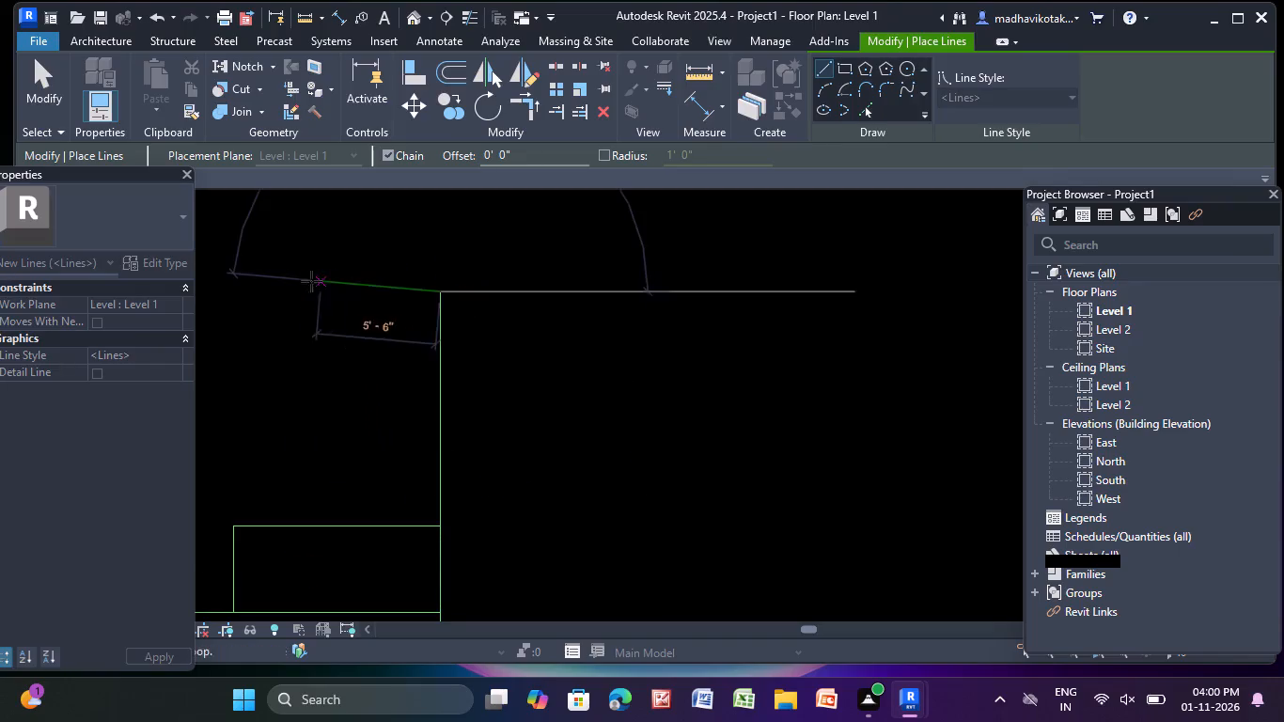
{"action": "middle_click_drag", "start_coordinate": [306, 284], "coordinate": [524, 307]}
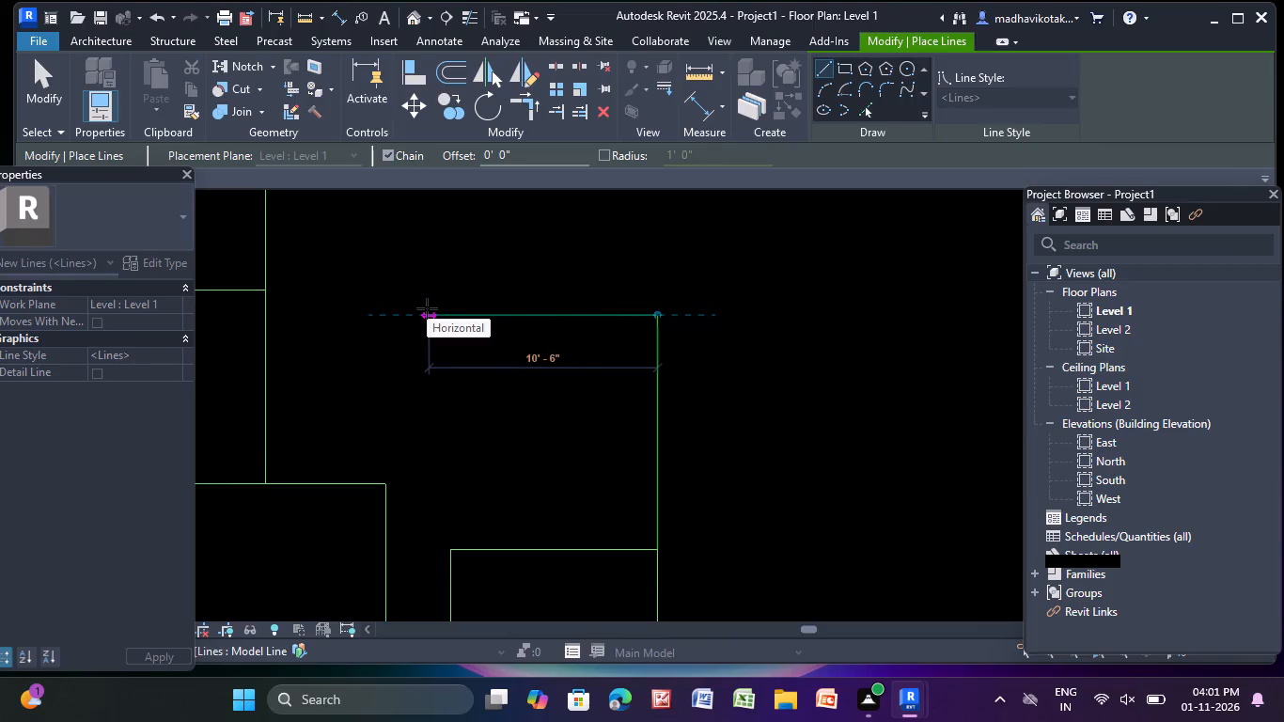
{"action": "key", "text": "1"}
{"action": "key", "text": "0"}
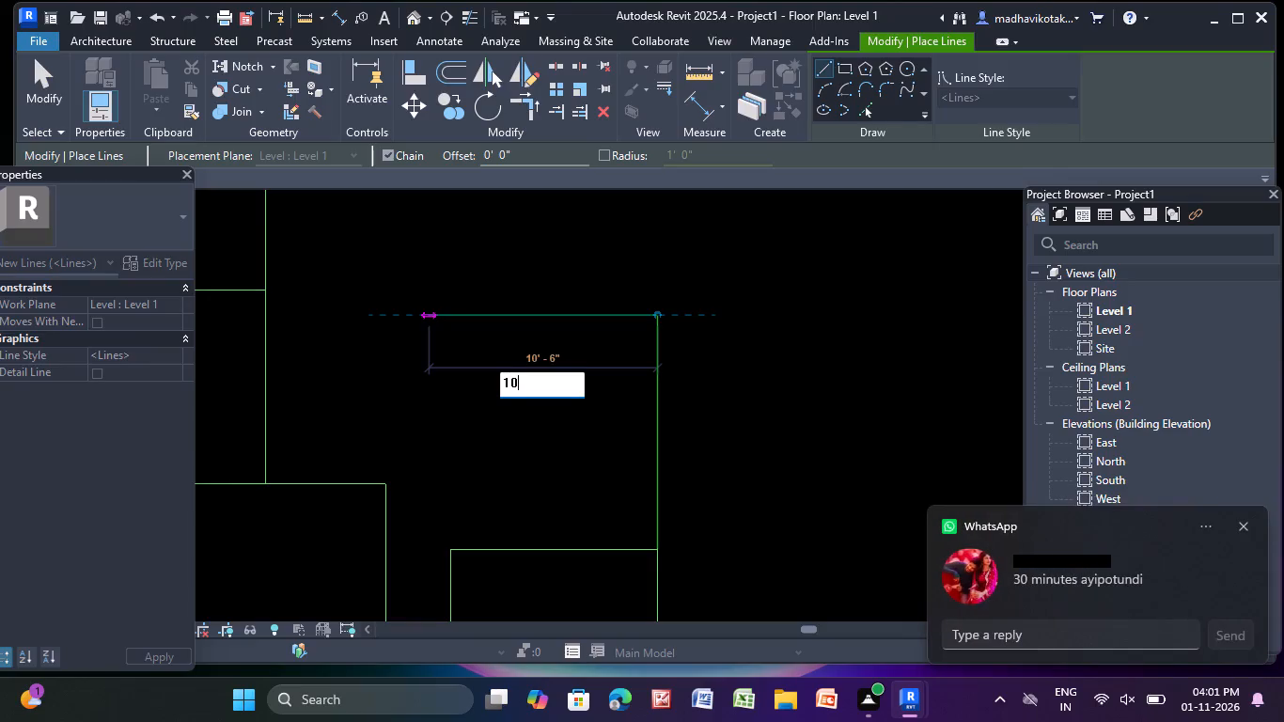
{"action": "type", "text": "'-"}
{"action": "key", "text": "9"}
{"action": "key", "text": "shift+quotedbl"}
{"action": "key", "text": "Return"}
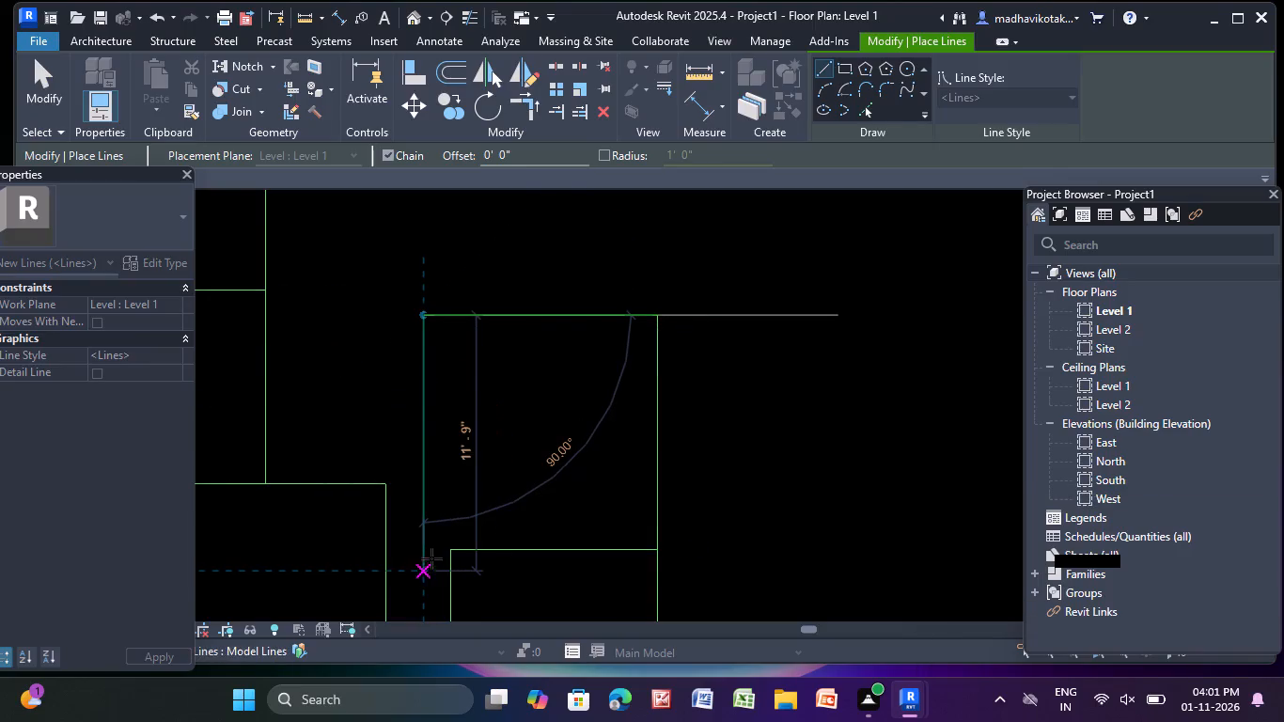
{"action": "scroll", "coordinate": [437, 548], "scroll_direction": "up", "scroll_amount": 5}
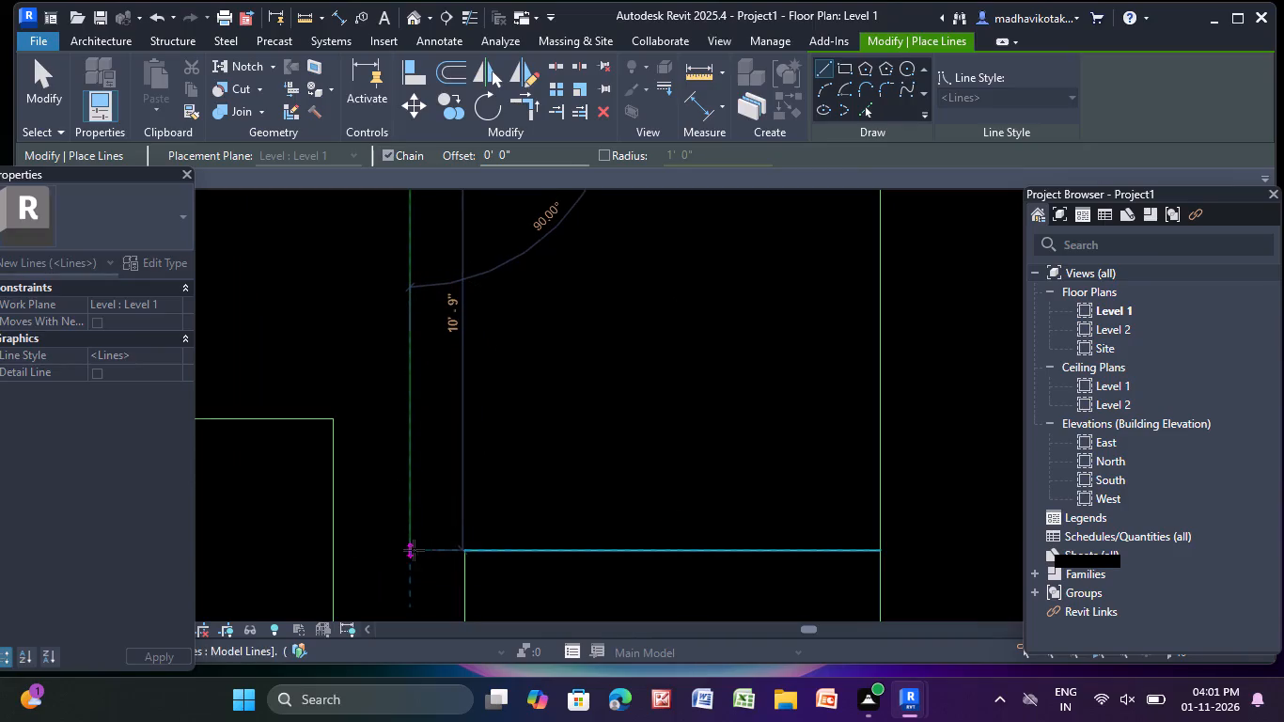
{"action": "left_click", "coordinate": [414, 550]}
{"action": "left_click", "coordinate": [466, 552]}
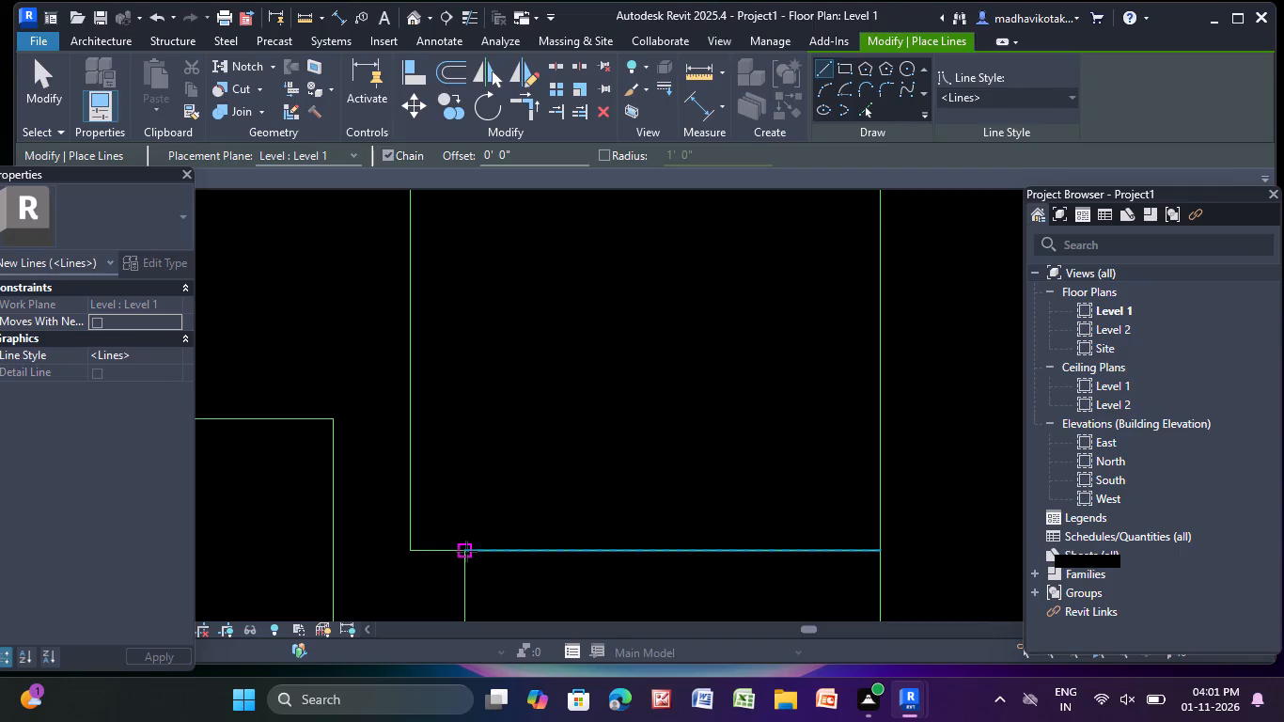
{"action": "key", "text": "Escape"}
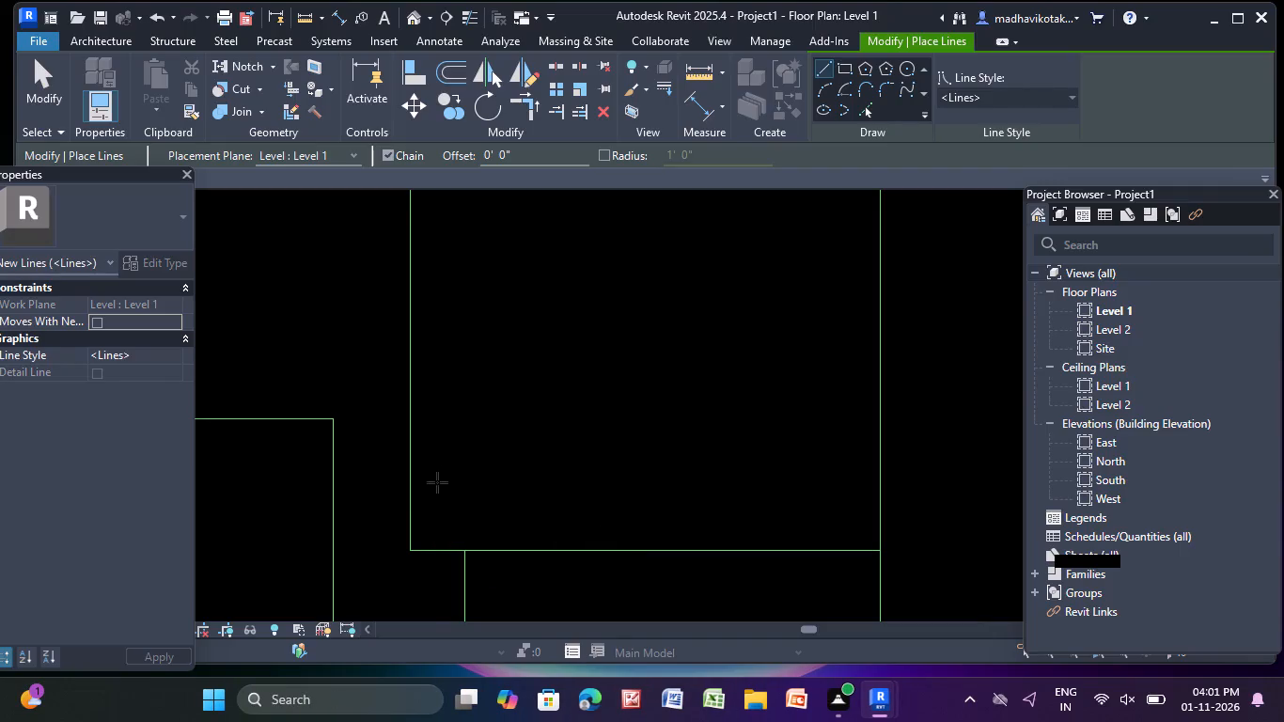
Draw model lines from the 10'-9" room's top-right corner up to the plan's top line level, and back to the upper-right room's top-right corner.
{"action": "scroll", "coordinate": [442, 476], "scroll_direction": "down", "scroll_amount": 11}
{"action": "middle_click_drag", "start_coordinate": [483, 473], "coordinate": [399, 636]}
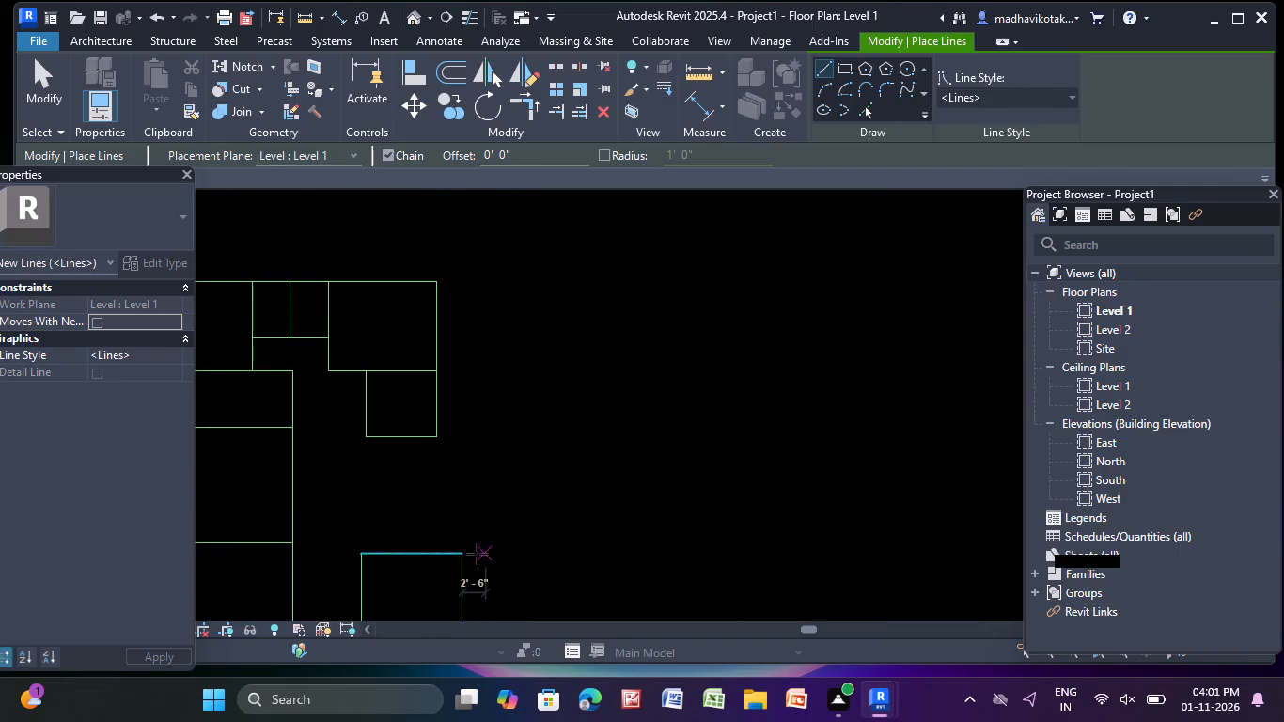
{"action": "scroll", "coordinate": [469, 542], "scroll_direction": "up", "scroll_amount": 4}
{"action": "middle_click_drag", "start_coordinate": [469, 563], "coordinate": [492, 356]}
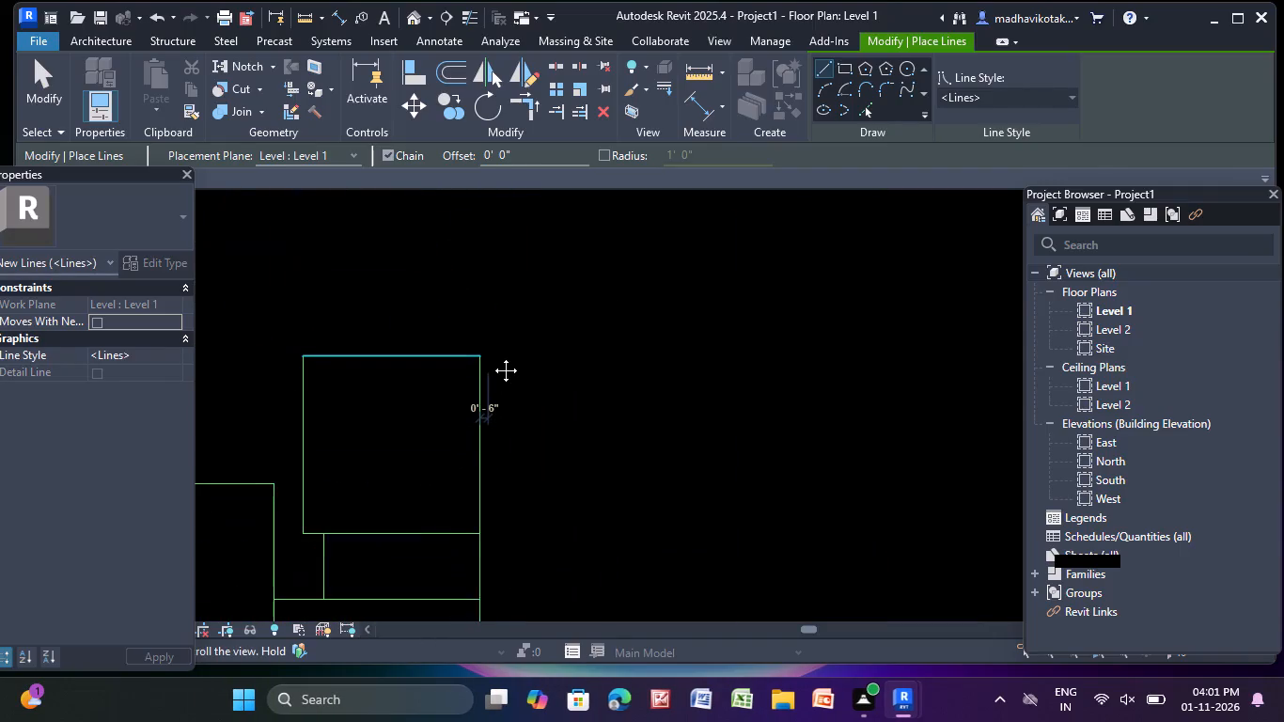
{"action": "middle_click_drag", "start_coordinate": [492, 356], "coordinate": [446, 528]}
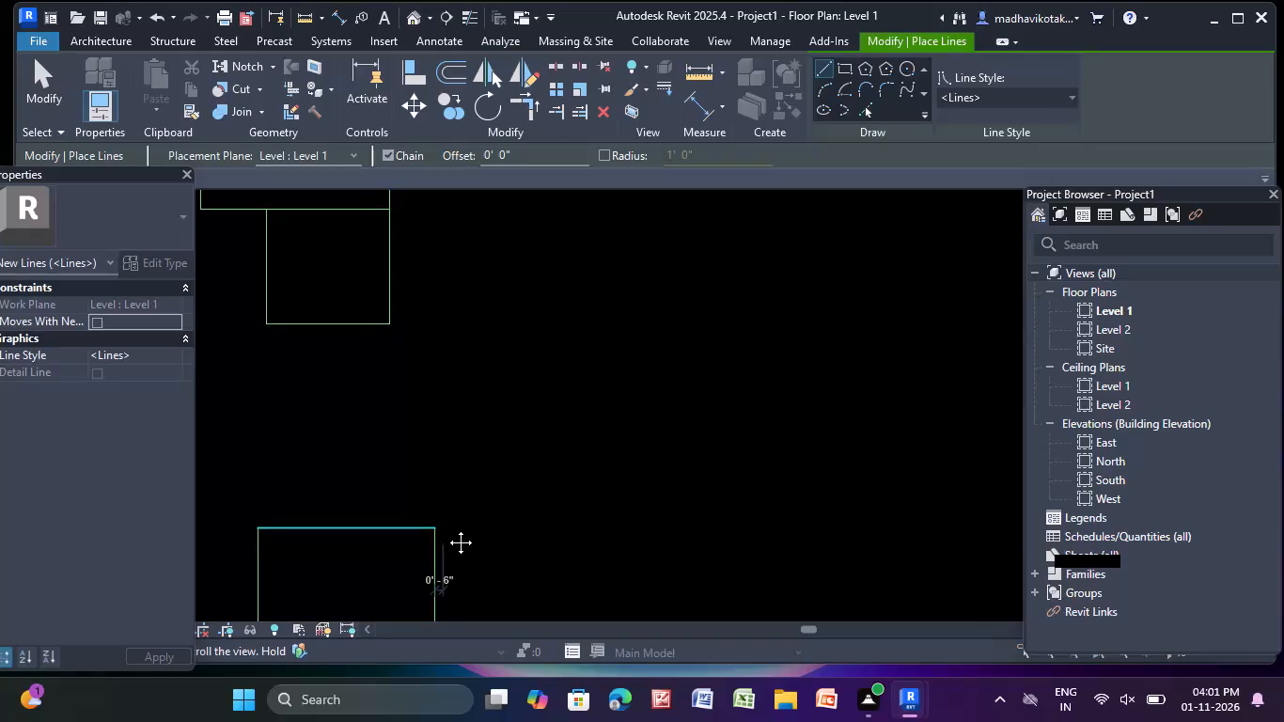
{"action": "middle_click_drag", "start_coordinate": [446, 528], "coordinate": [482, 323]}
{"action": "scroll", "coordinate": [484, 332], "scroll_direction": "down", "scroll_amount": 4}
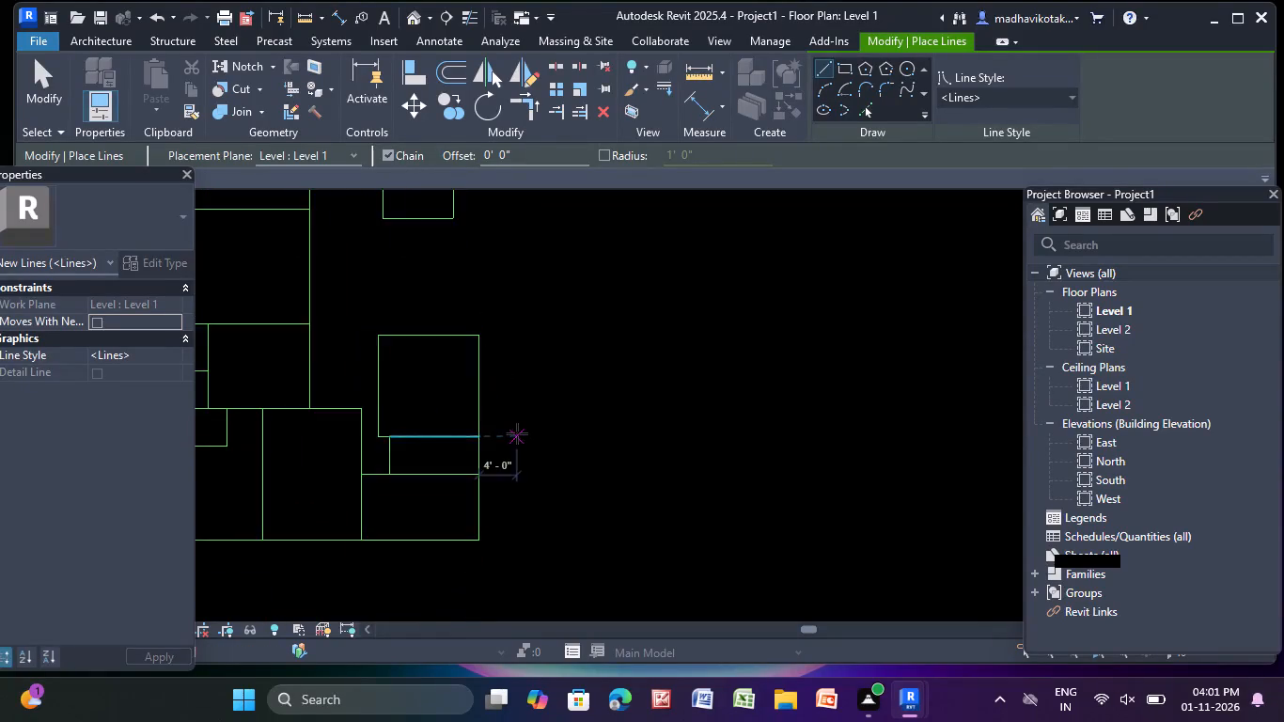
{"action": "scroll", "coordinate": [517, 433], "scroll_direction": "down", "scroll_amount": 2}
{"action": "middle_click_drag", "start_coordinate": [519, 433], "coordinate": [515, 472]}
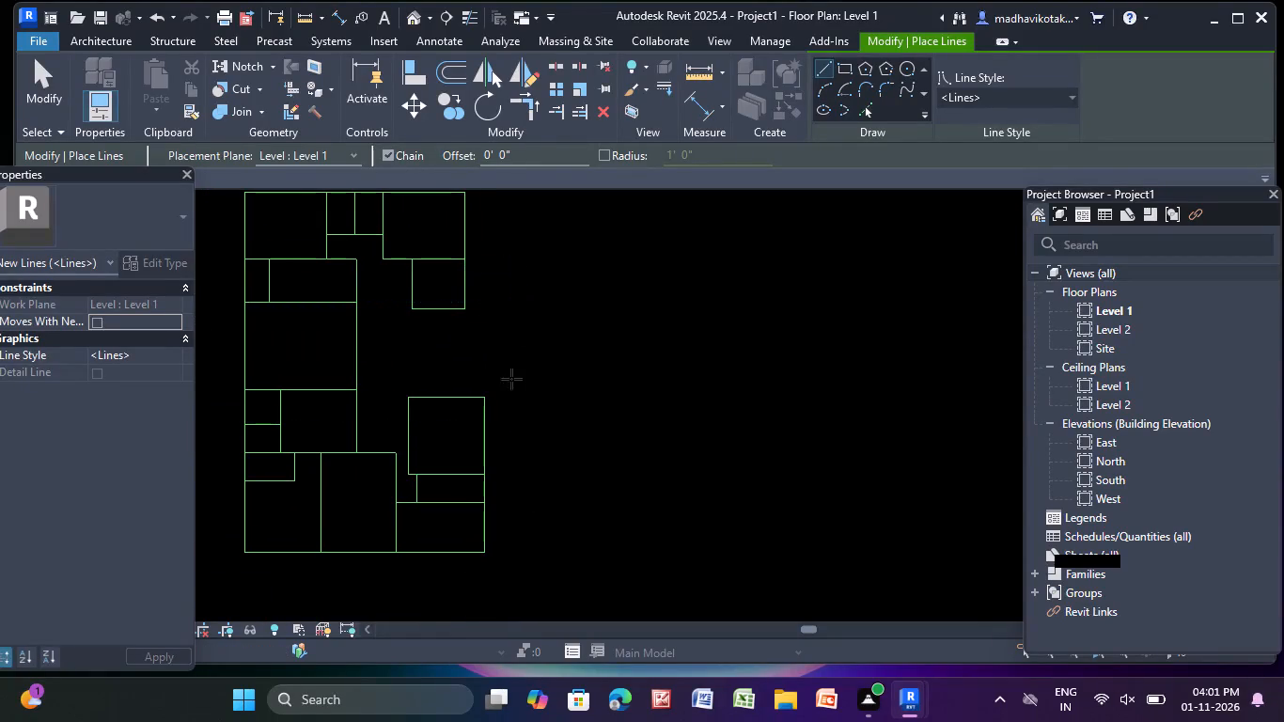
{"action": "scroll", "coordinate": [491, 403], "scroll_direction": "up", "scroll_amount": 2}
{"action": "left_click", "coordinate": [481, 396]}
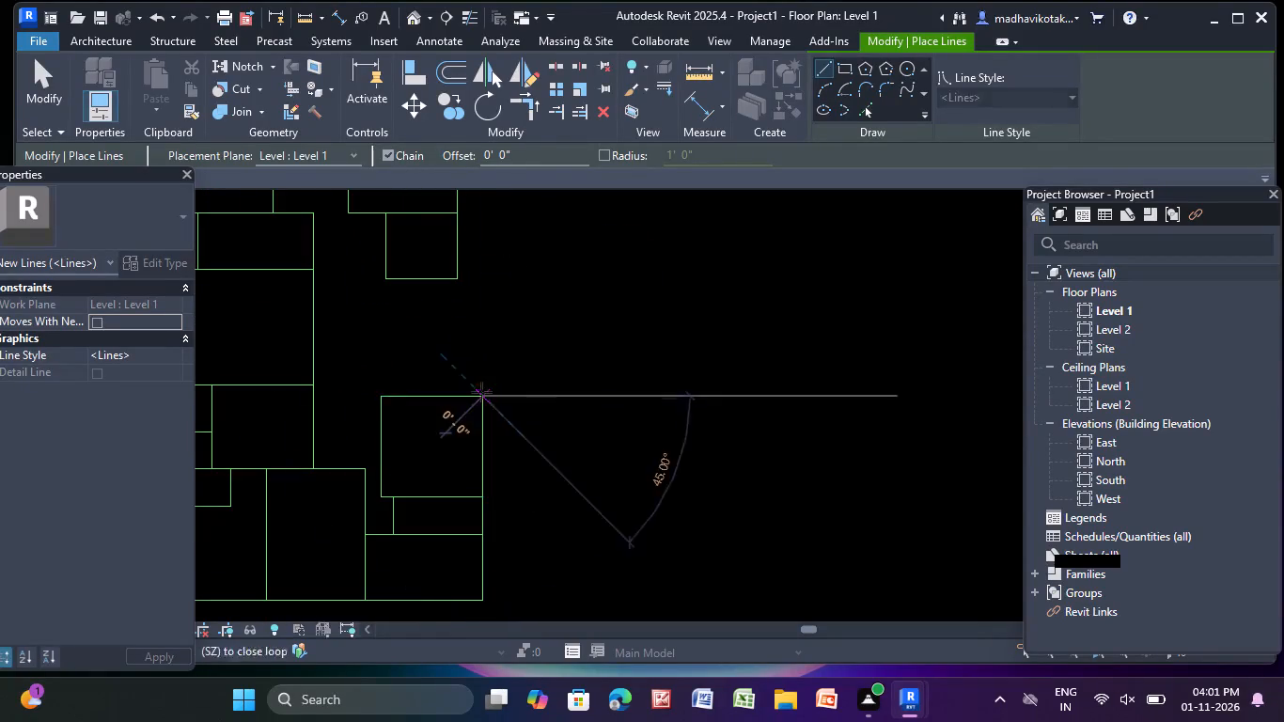
{"action": "middle_click_drag", "start_coordinate": [486, 292], "coordinate": [468, 447]}
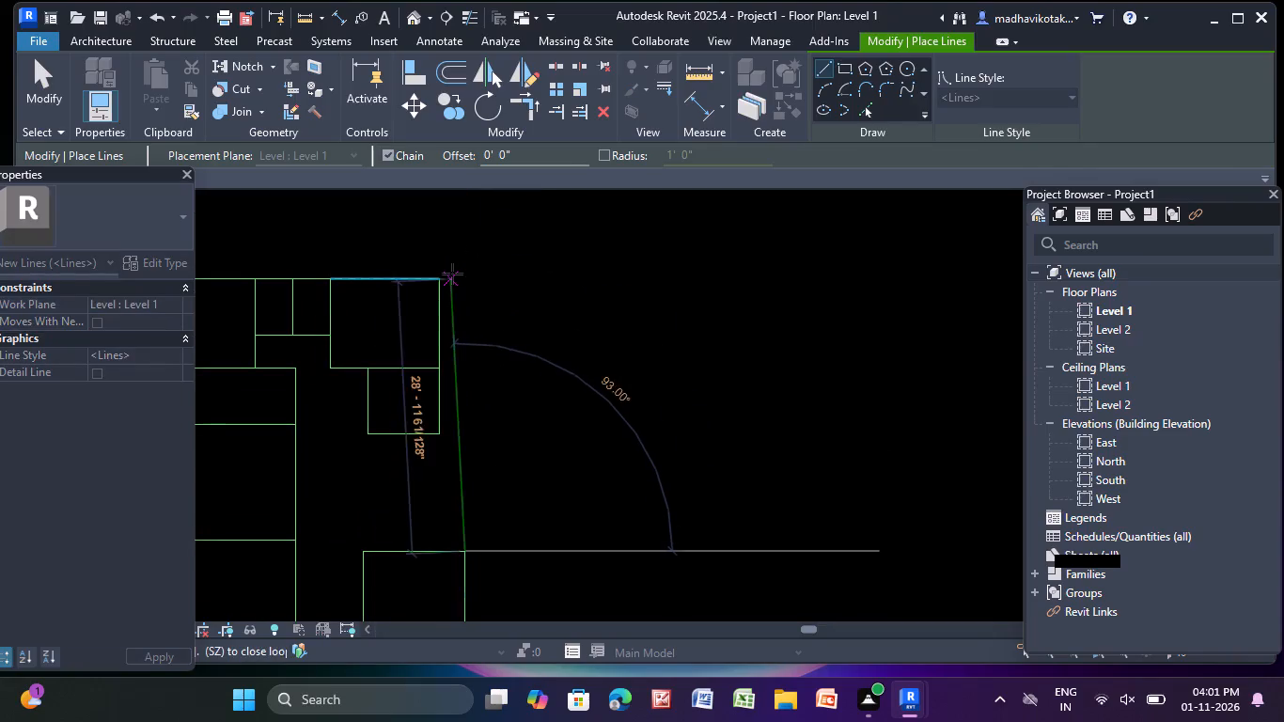
{"action": "left_click_drag", "start_coordinate": [463, 281], "coordinate": [450, 280]}
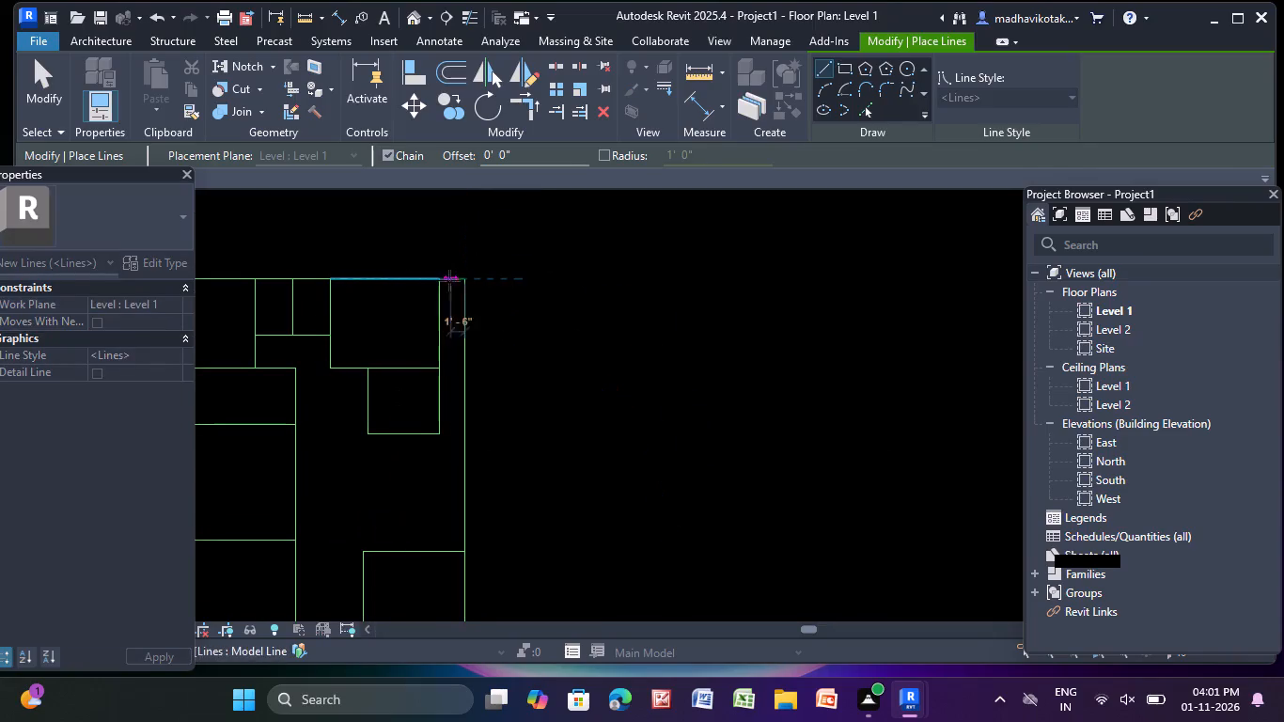
{"action": "left_click", "coordinate": [442, 277]}
{"action": "key", "text": "Escape"}
{"action": "key", "text": "Escape"}
{"action": "key", "text": "Escape"}
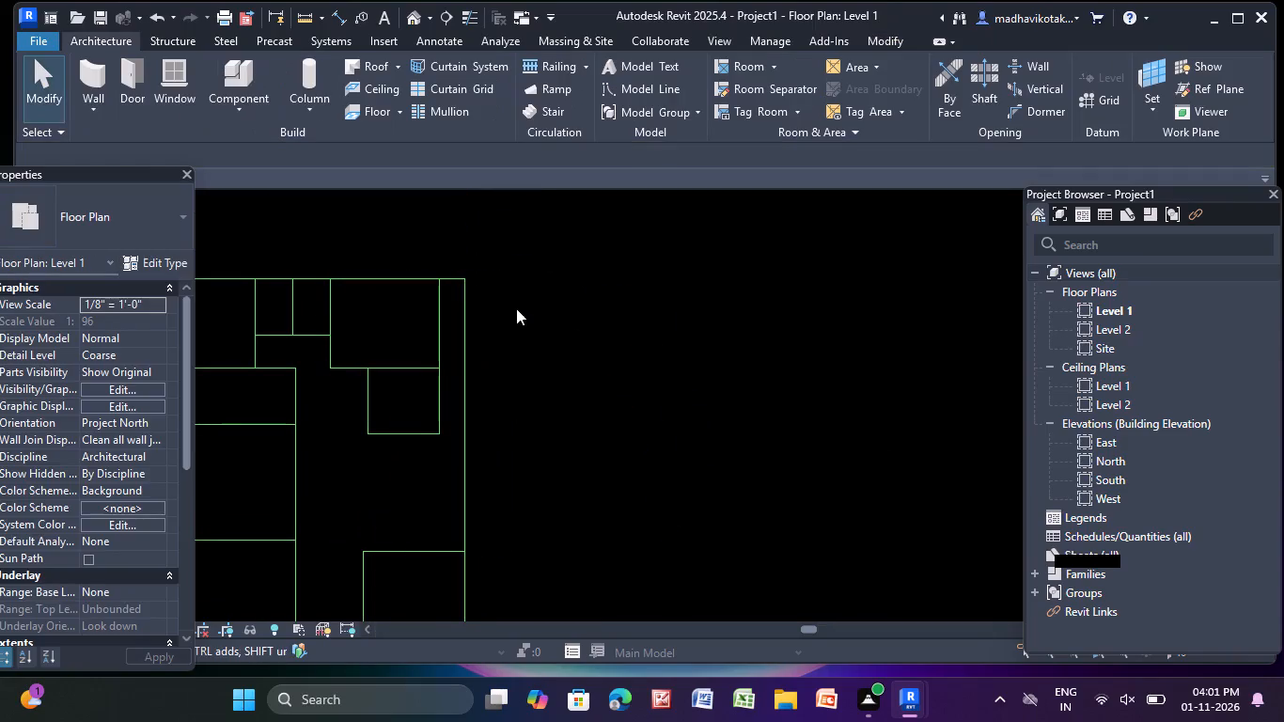
{"action": "key", "text": "Escape"}
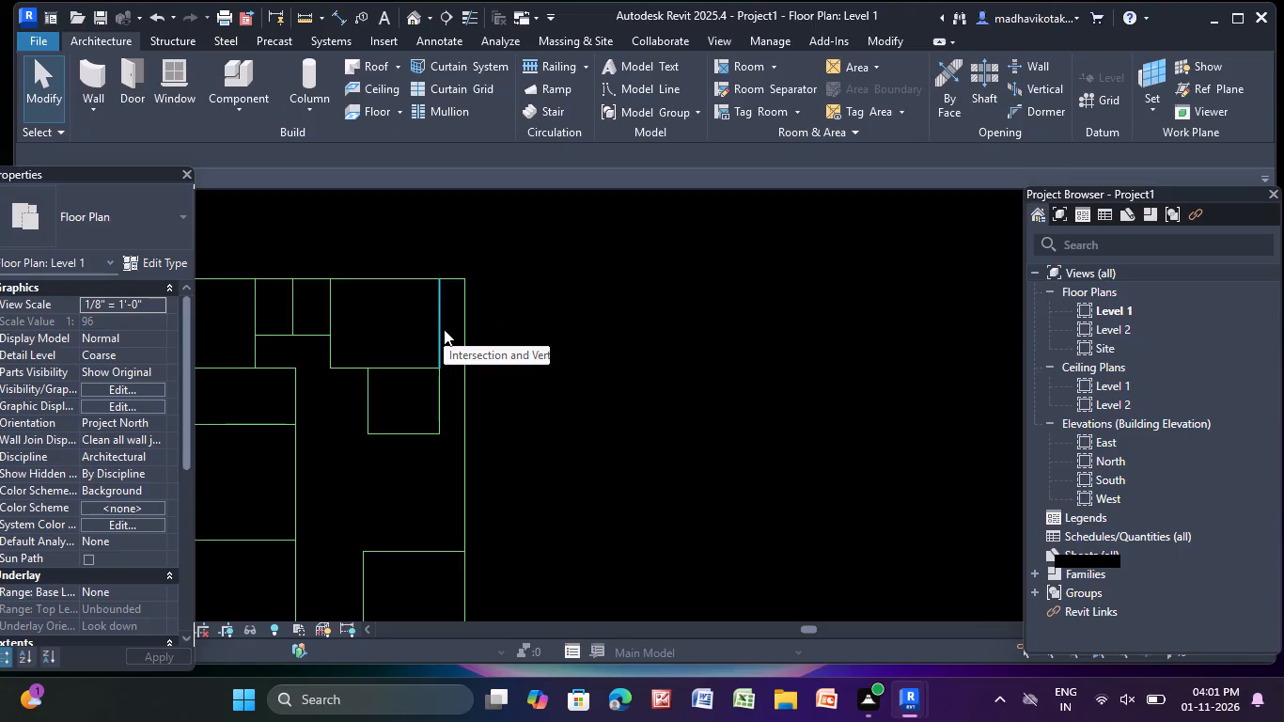
Delete the old right-side lines of the upper-right room and the smaller room below it.
{"action": "left_click", "coordinate": [444, 329]}
{"action": "key", "text": "Delete"}
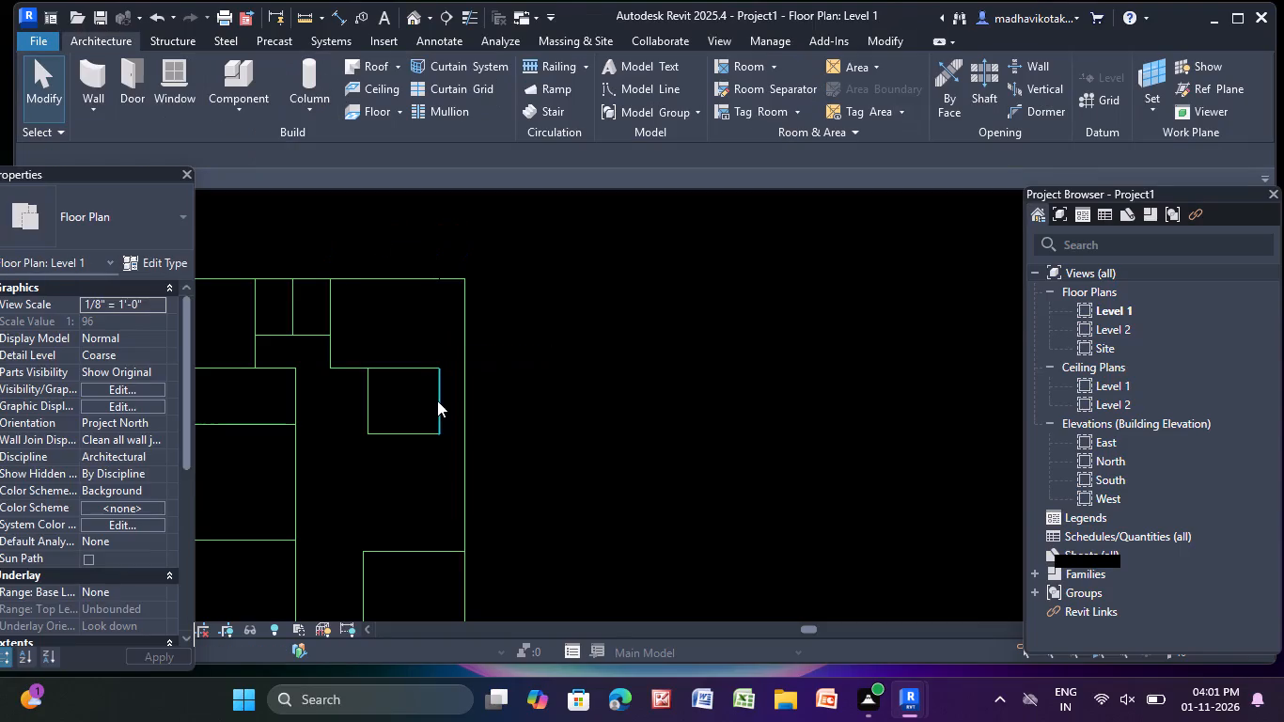
{"action": "left_click", "coordinate": [438, 400]}
{"action": "key", "text": "Delete"}
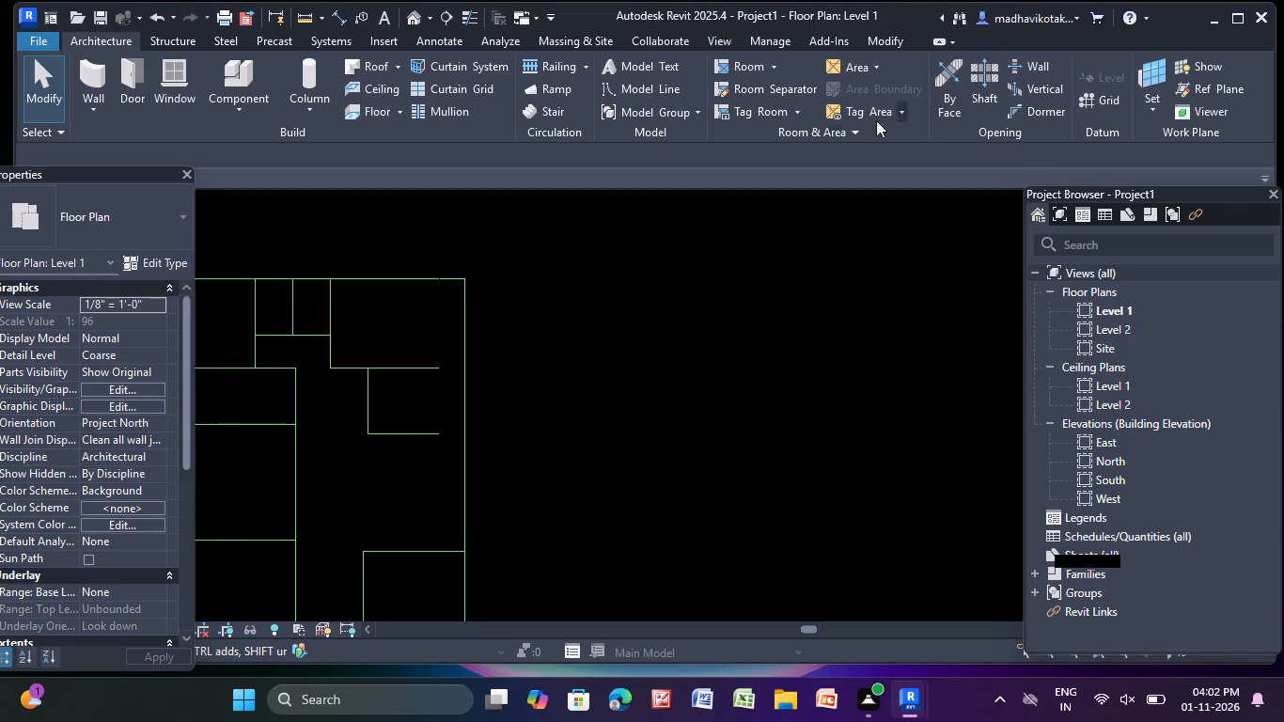
Use Trim/Extend to Corner to join the upper-right room's bottom line with the plan's new right edge line.
{"action": "left_click", "coordinate": [666, 93]}
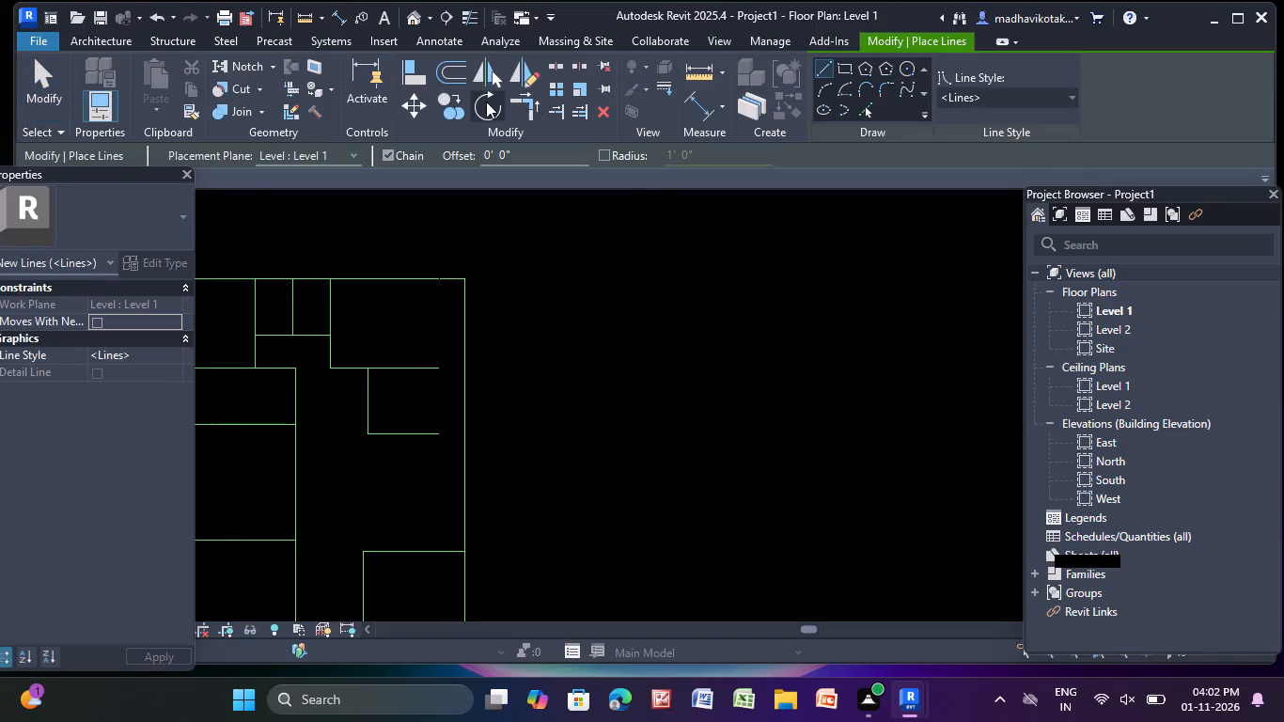
{"action": "left_click", "coordinate": [542, 101]}
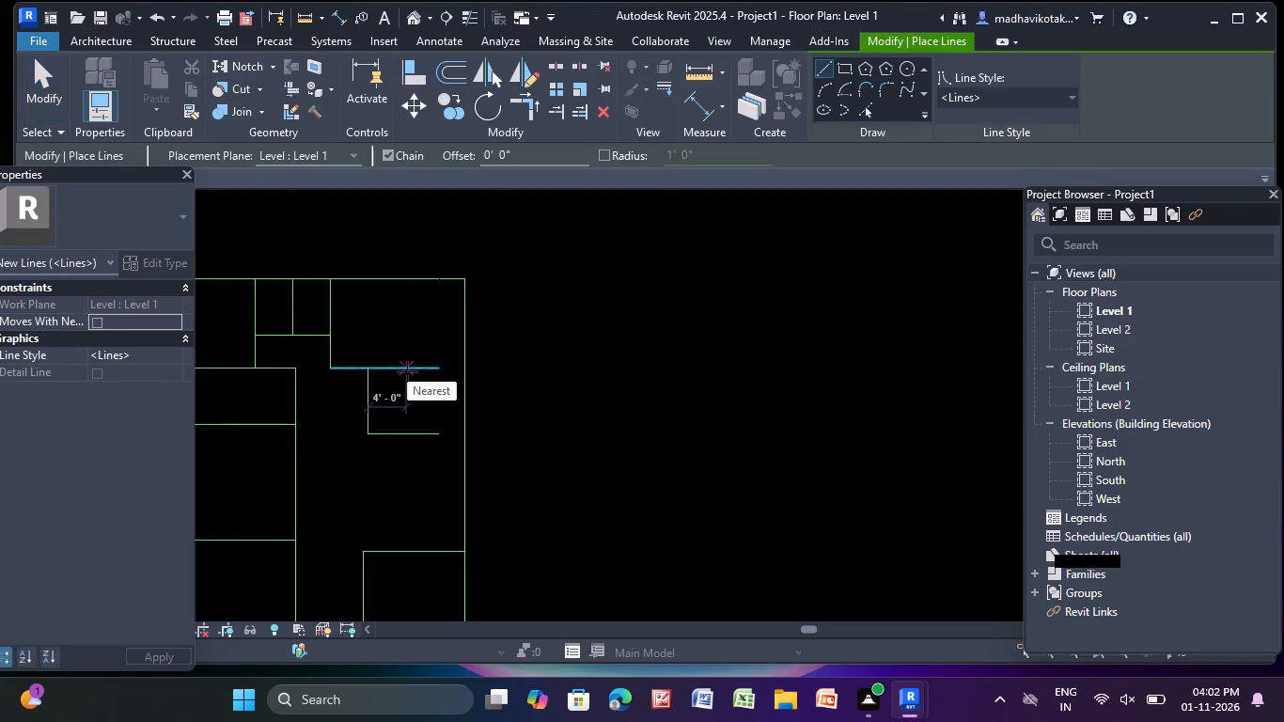
{"action": "left_click", "coordinate": [520, 101]}
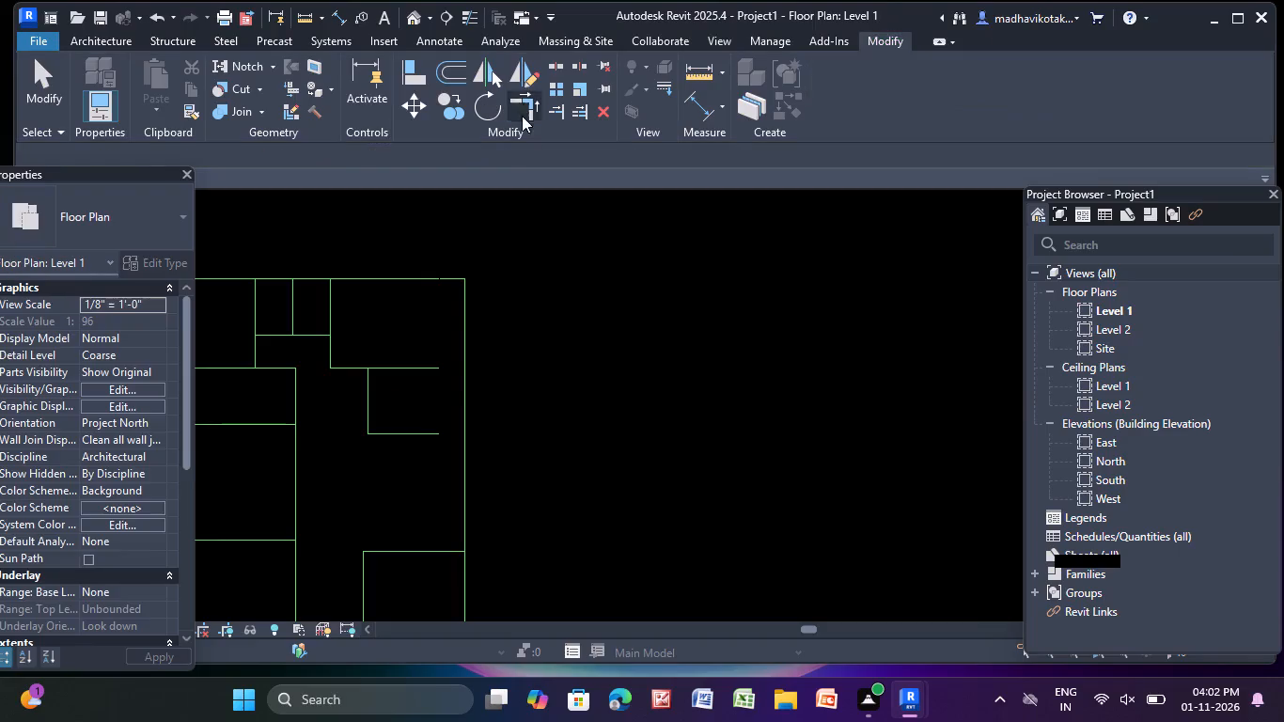
{"action": "left_click", "coordinate": [426, 365]}
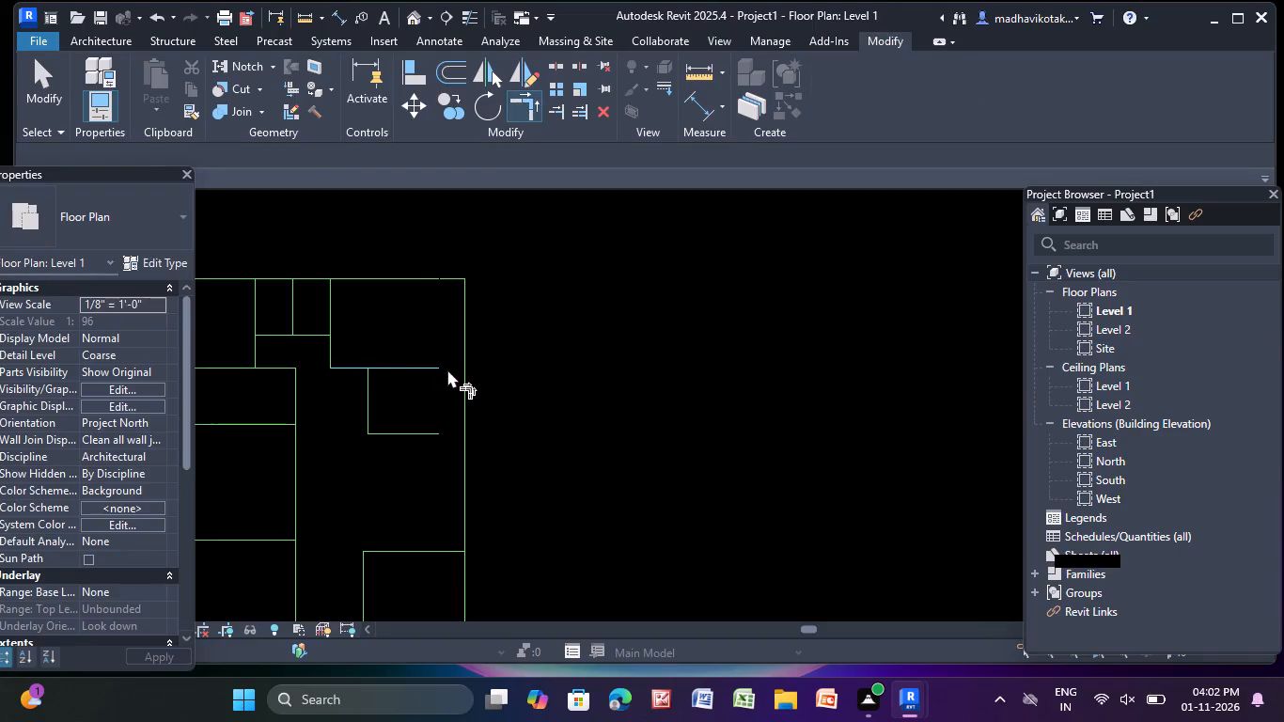
{"action": "left_click", "coordinate": [464, 368]}
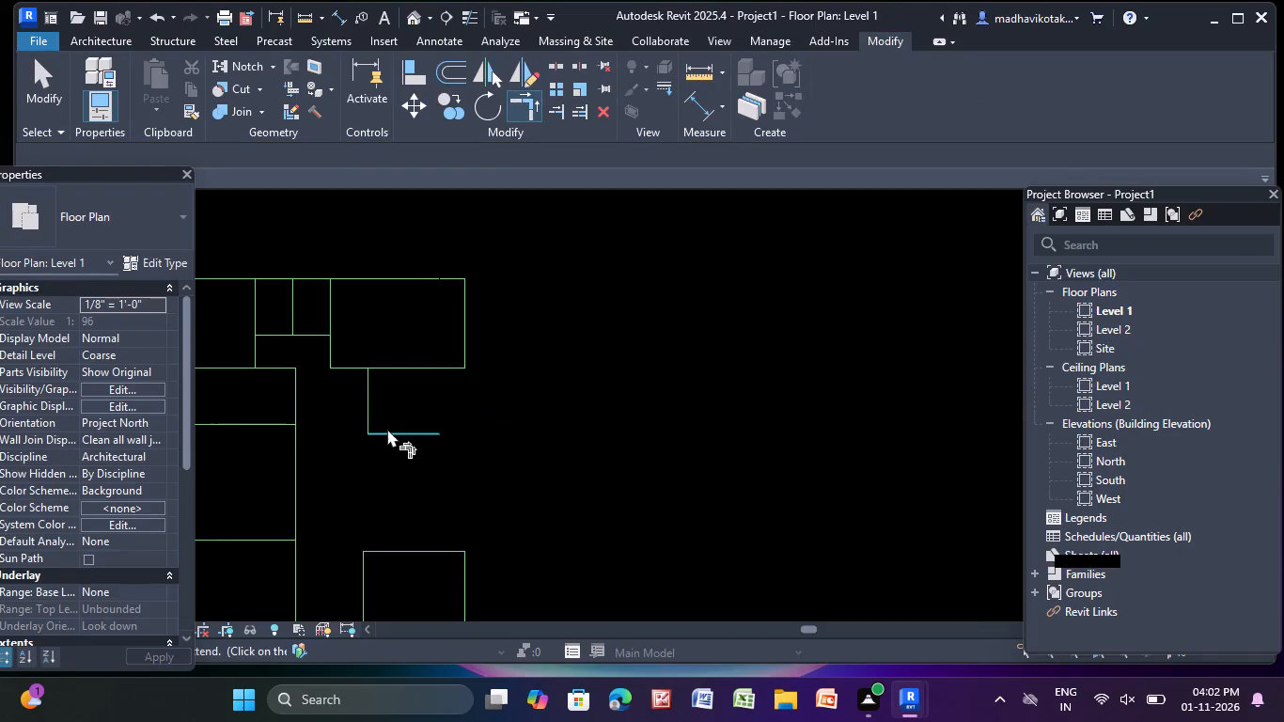
Use Trim/Extend to Corner to join the small upper room's bottom line to the right edge and close the right-edge gap above the 10'-9" room.
{"action": "left_click", "coordinate": [388, 429]}
{"action": "left_click", "coordinate": [467, 353]}
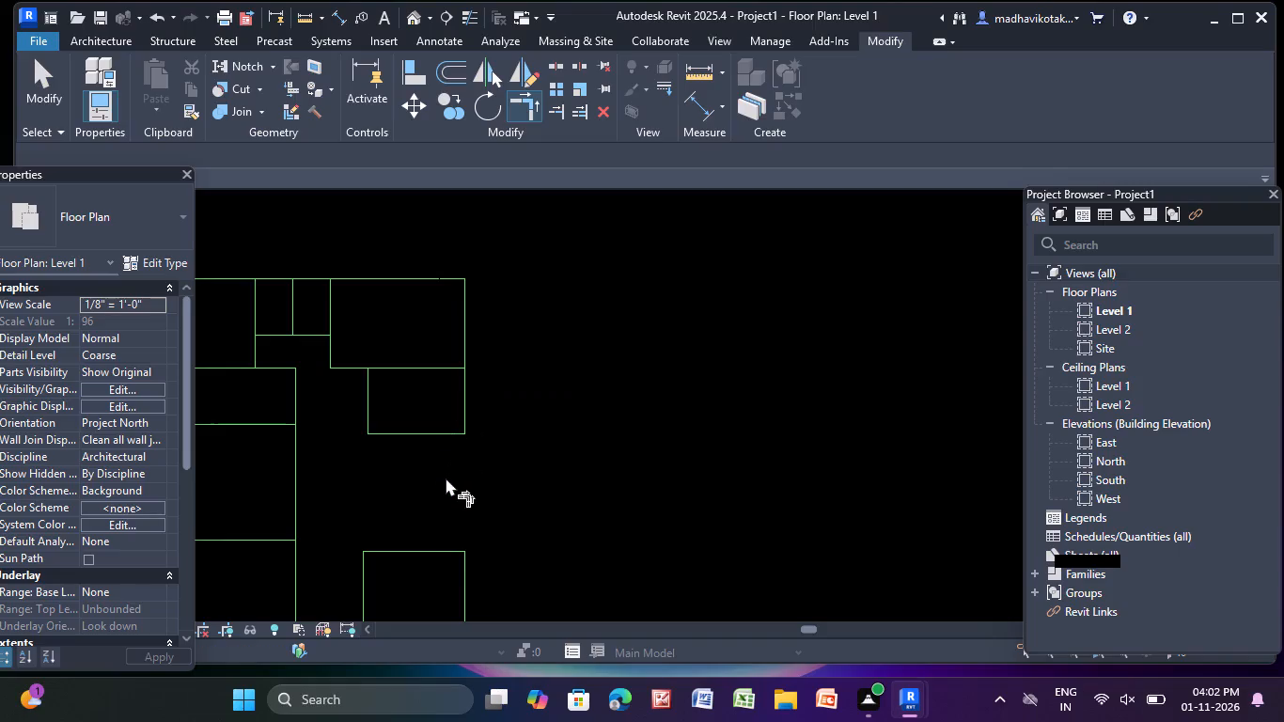
{"action": "left_click", "coordinate": [462, 564]}
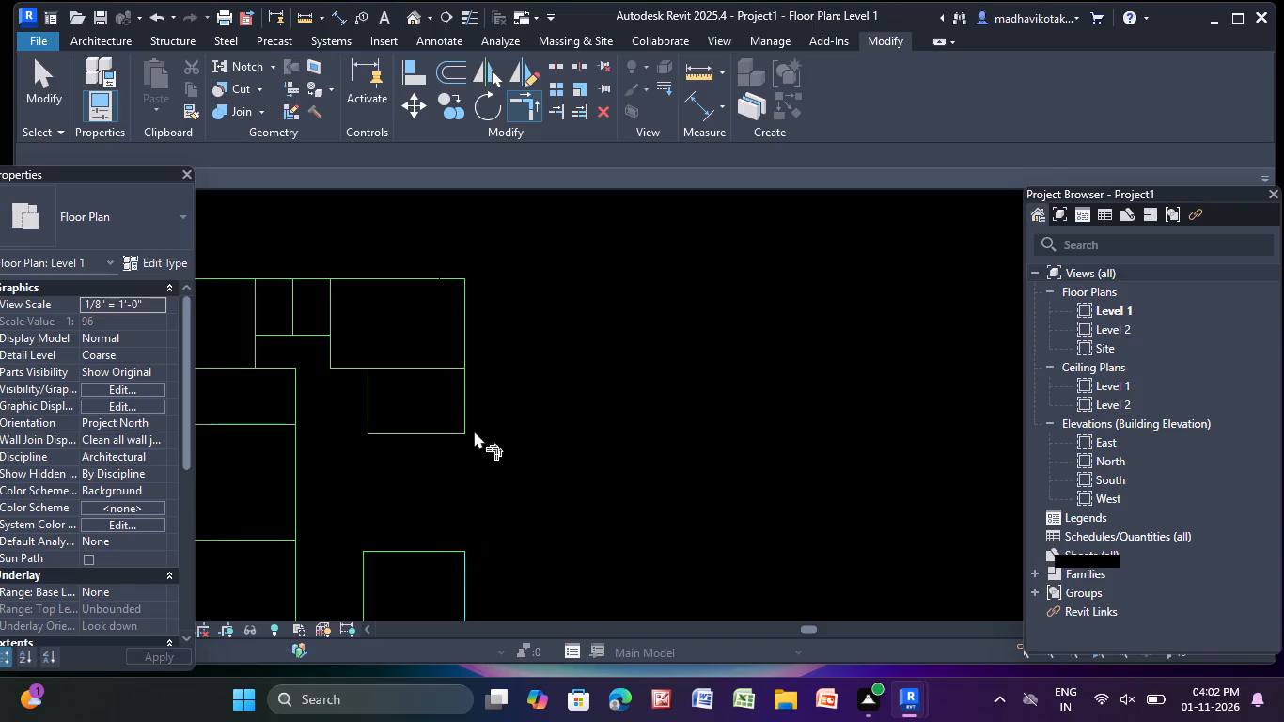
{"action": "left_click", "coordinate": [468, 410]}
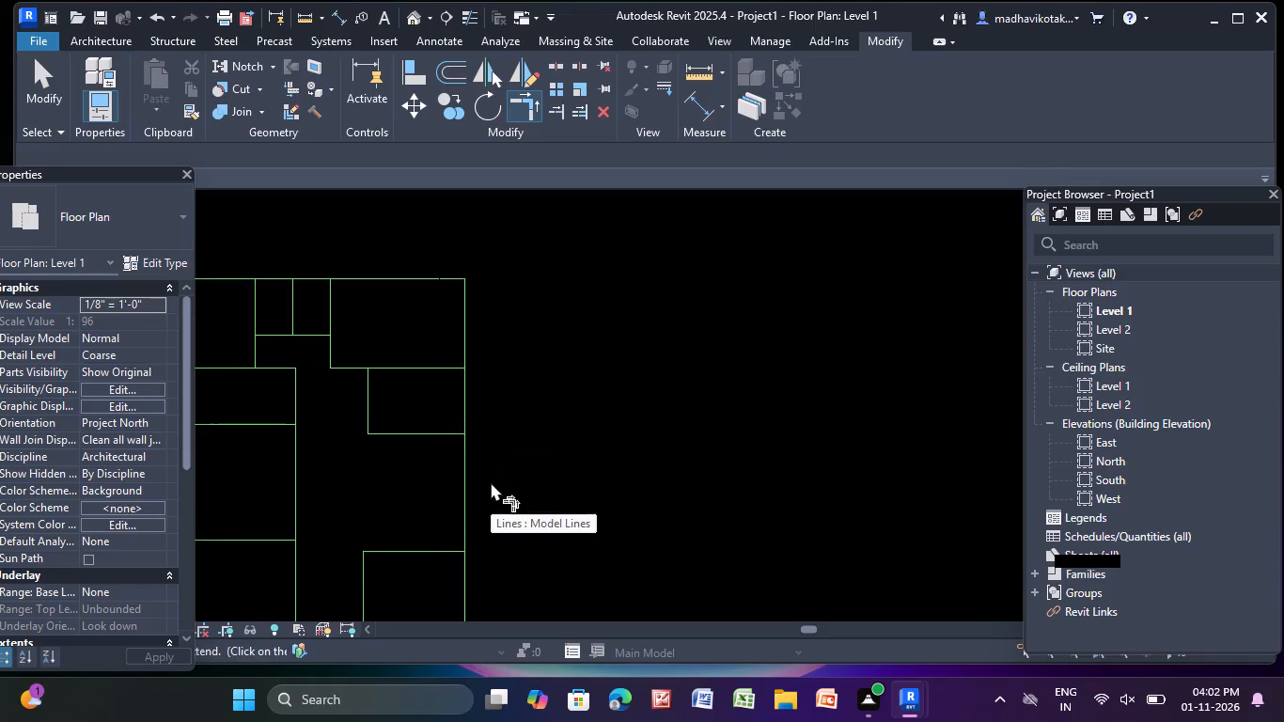
{"action": "key", "text": "Escape"}
{"action": "key", "text": "Escape"}
Draw a horizontal model line from the 10'-9" room's top-left corner to the vertical line bounding the left-hand rooms.
{"action": "scroll", "coordinate": [507, 455], "scroll_direction": "down", "scroll_amount": 3}
{"action": "middle_click_drag", "start_coordinate": [510, 450], "coordinate": [571, 376]}
{"action": "scroll", "coordinate": [547, 410], "scroll_direction": "down", "scroll_amount": 1}
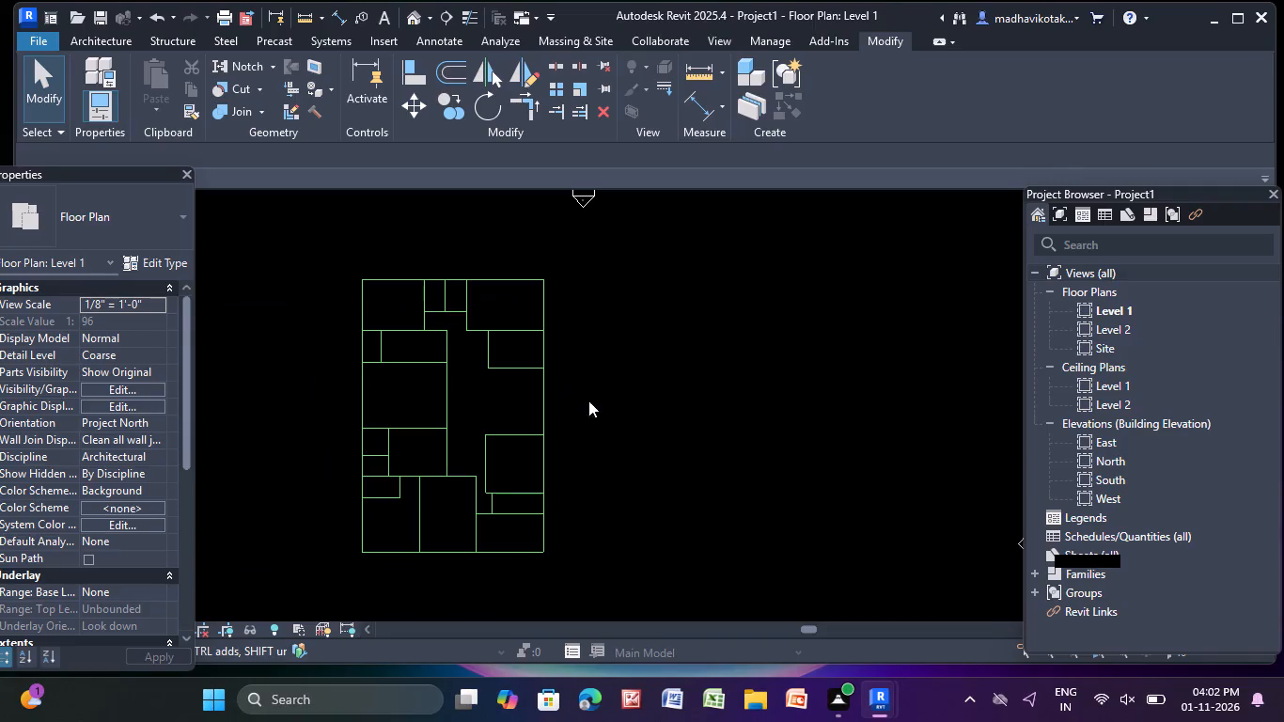
{"action": "middle_click_drag", "start_coordinate": [553, 405], "coordinate": [543, 399]}
{"action": "scroll", "coordinate": [527, 390], "scroll_direction": "up", "scroll_amount": 7}
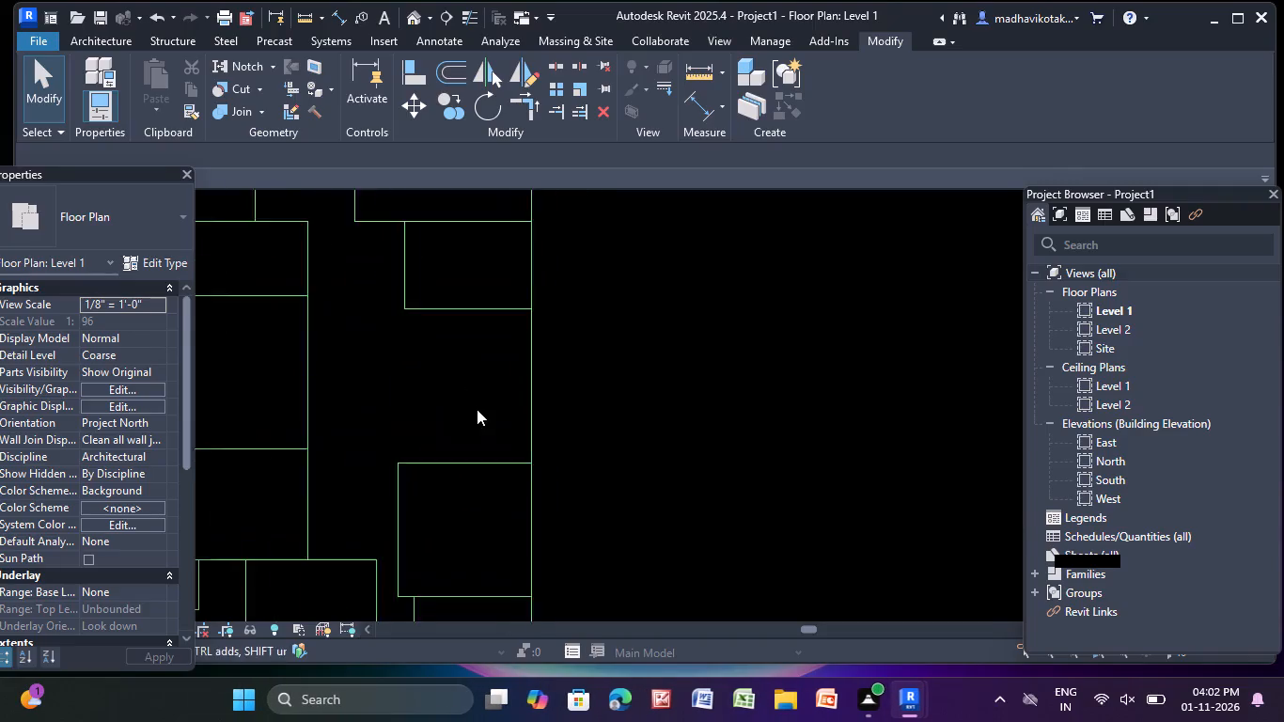
{"action": "scroll", "coordinate": [477, 409], "scroll_direction": "up", "scroll_amount": 2}
{"action": "scroll", "coordinate": [478, 402], "scroll_direction": "down", "scroll_amount": 4}
{"action": "middle_click", "coordinate": [478, 402]}
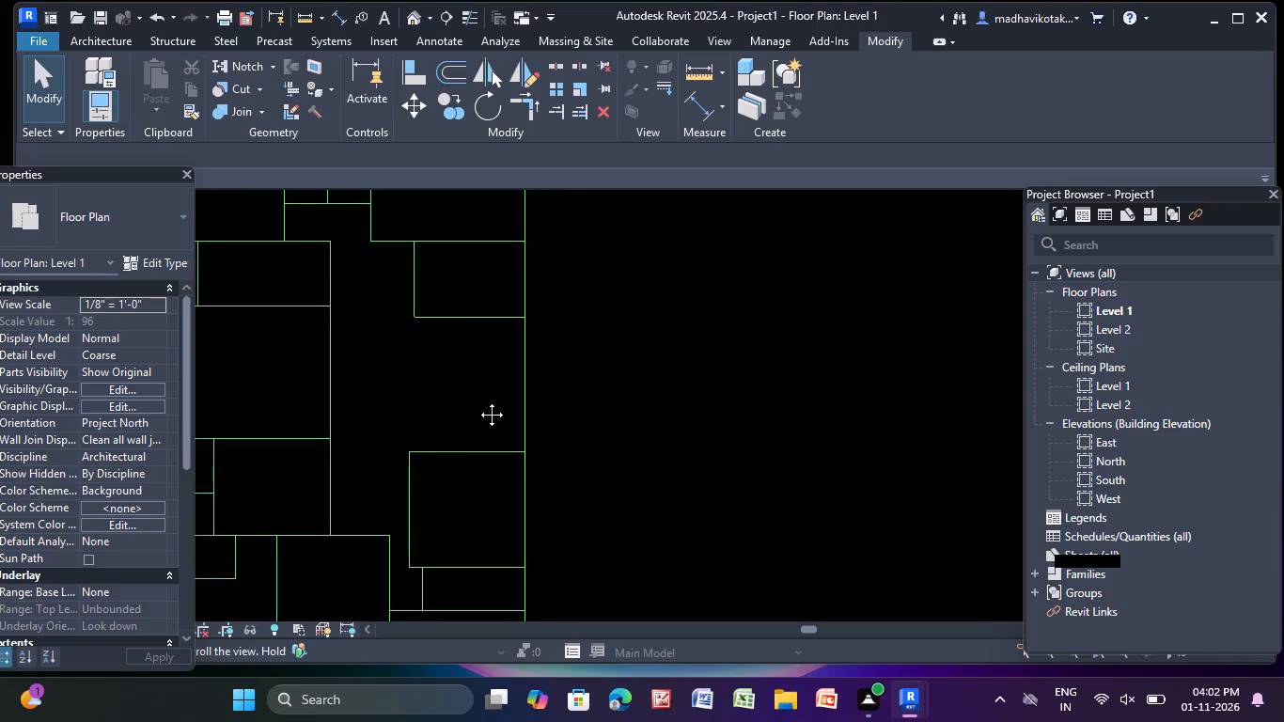
{"action": "scroll", "coordinate": [404, 466], "scroll_direction": "up", "scroll_amount": 3}
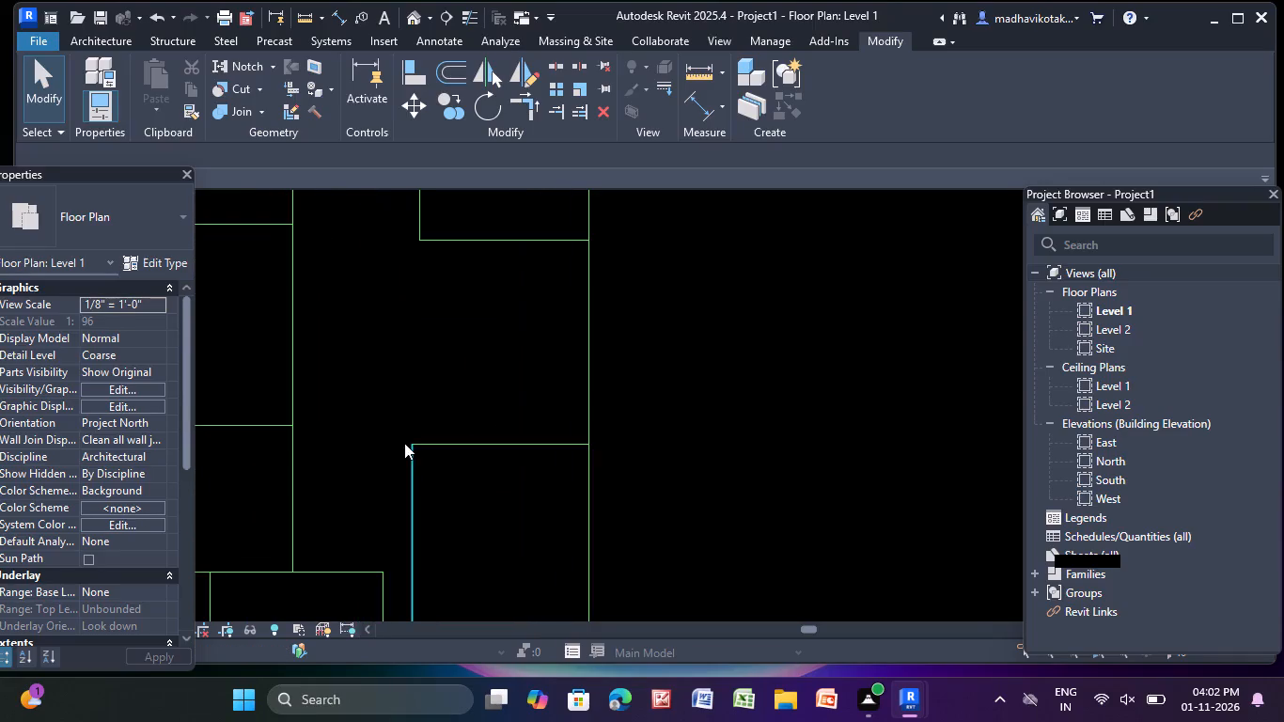
{"action": "left_click", "coordinate": [127, 48]}
{"action": "left_click", "coordinate": [623, 87]}
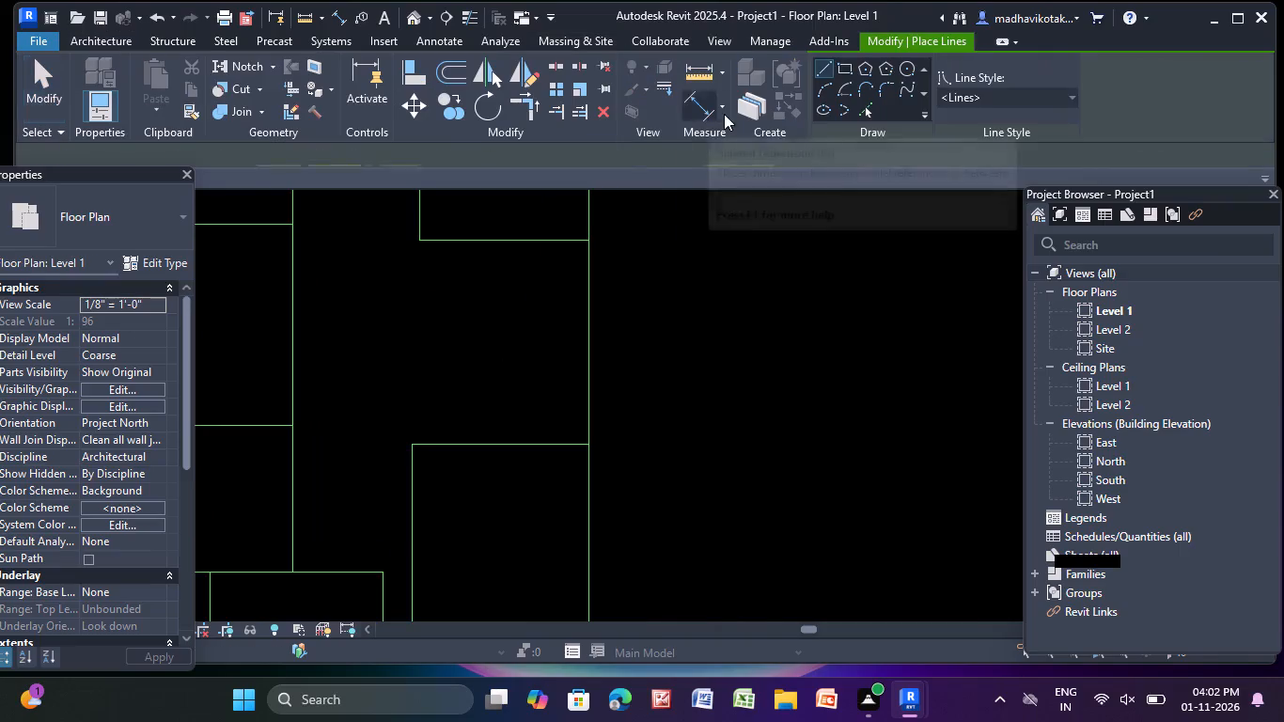
{"action": "left_click", "coordinate": [822, 64]}
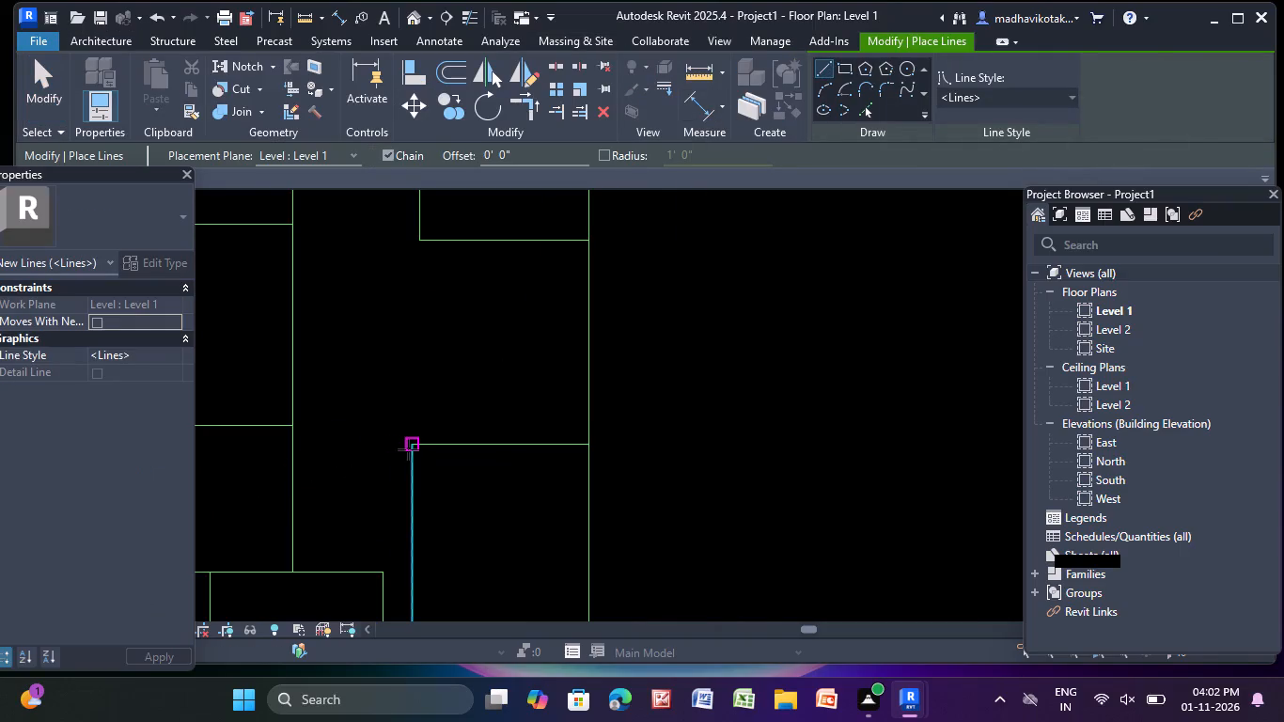
{"action": "left_click", "coordinate": [411, 444]}
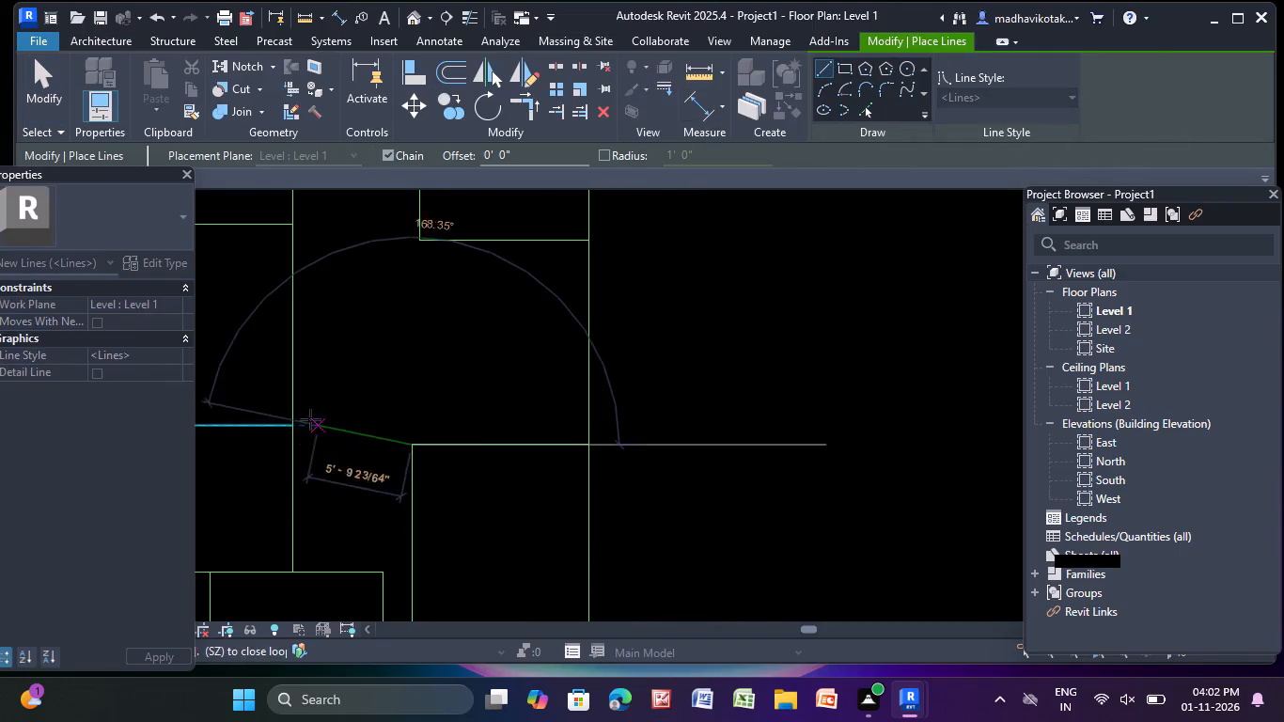
{"action": "left_click", "coordinate": [290, 446]}
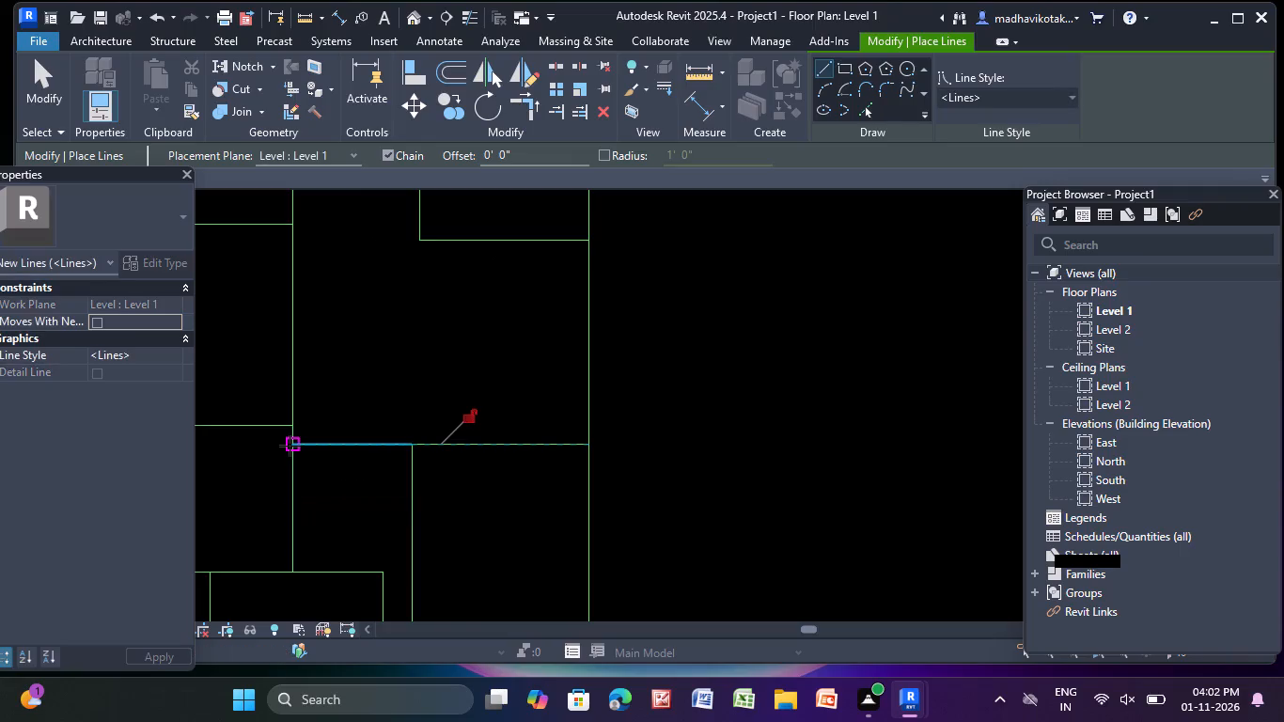
{"action": "key", "text": "Escape"}
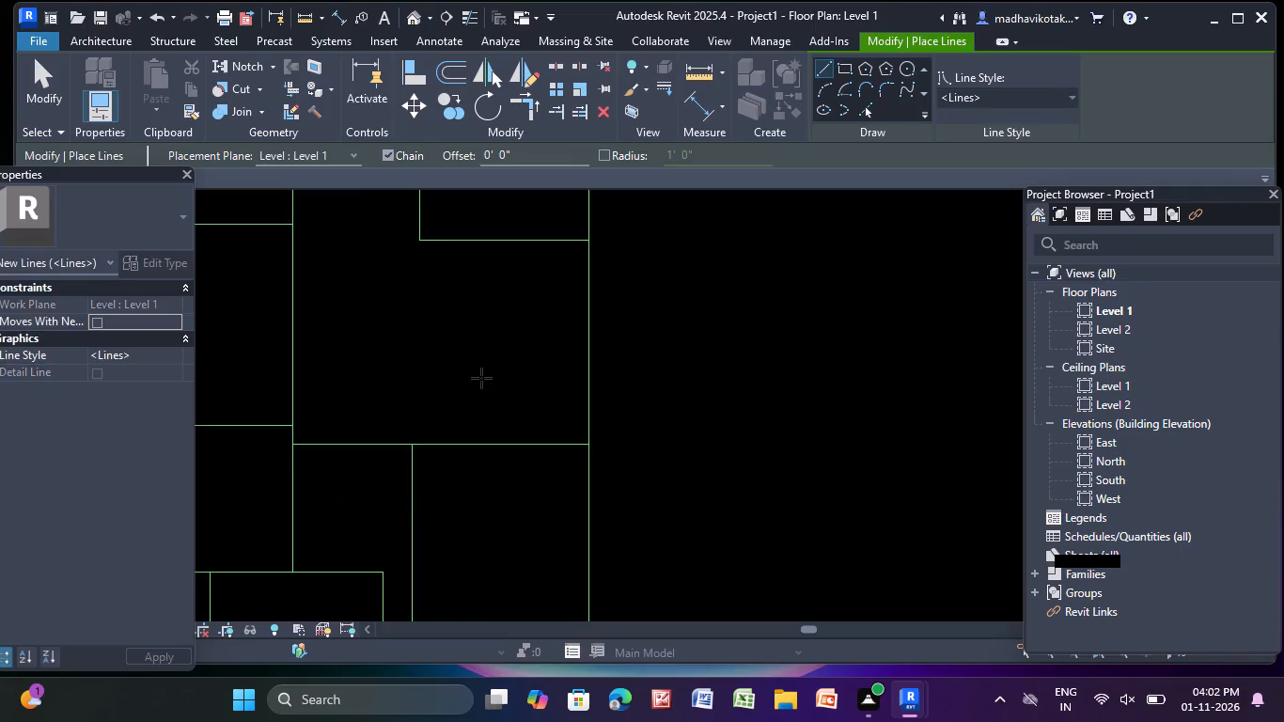
Draw a vertical model line about 12'-5" long from the small room's bottom line to the 10'-9" room's top line, about 3'-6" from the right edge.
{"action": "middle_click_drag", "start_coordinate": [523, 326], "coordinate": [524, 351]}
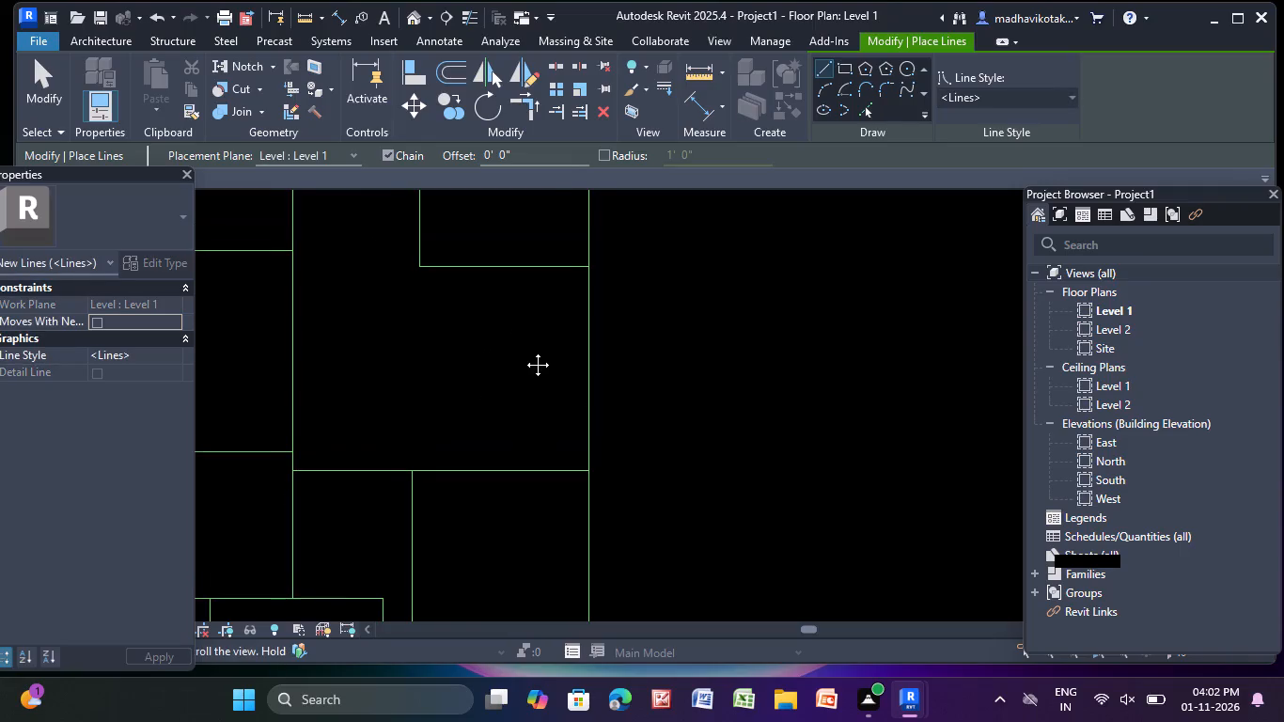
{"action": "middle_click_drag", "start_coordinate": [524, 351], "coordinate": [529, 245]}
{"action": "middle_click_drag", "start_coordinate": [542, 247], "coordinate": [543, 247]}
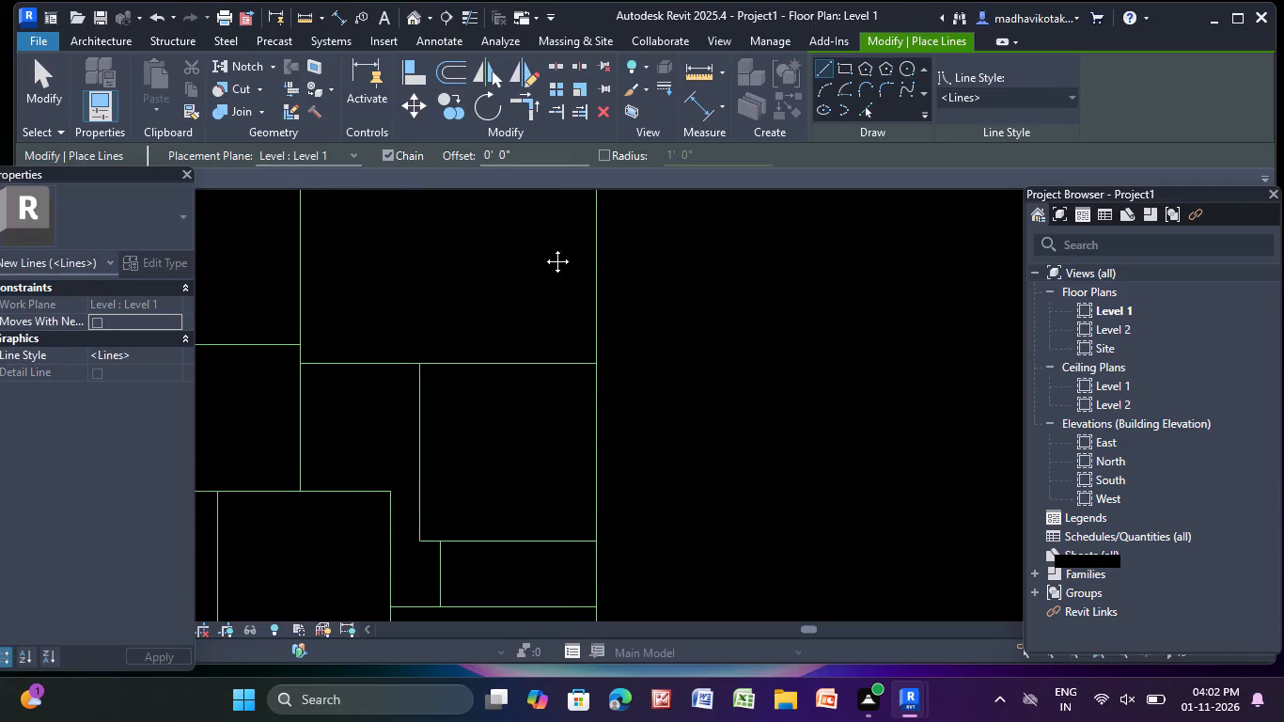
{"action": "middle_click_drag", "start_coordinate": [543, 247], "coordinate": [533, 333]}
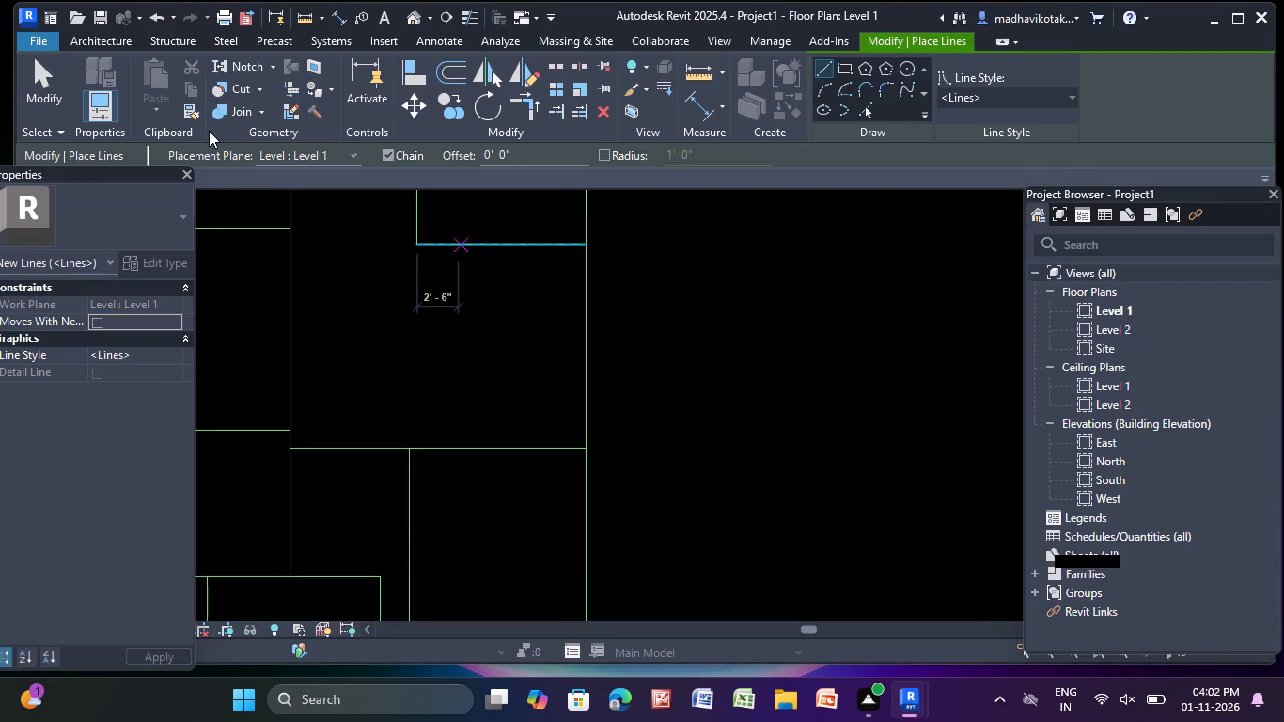
{"action": "left_click", "coordinate": [531, 248]}
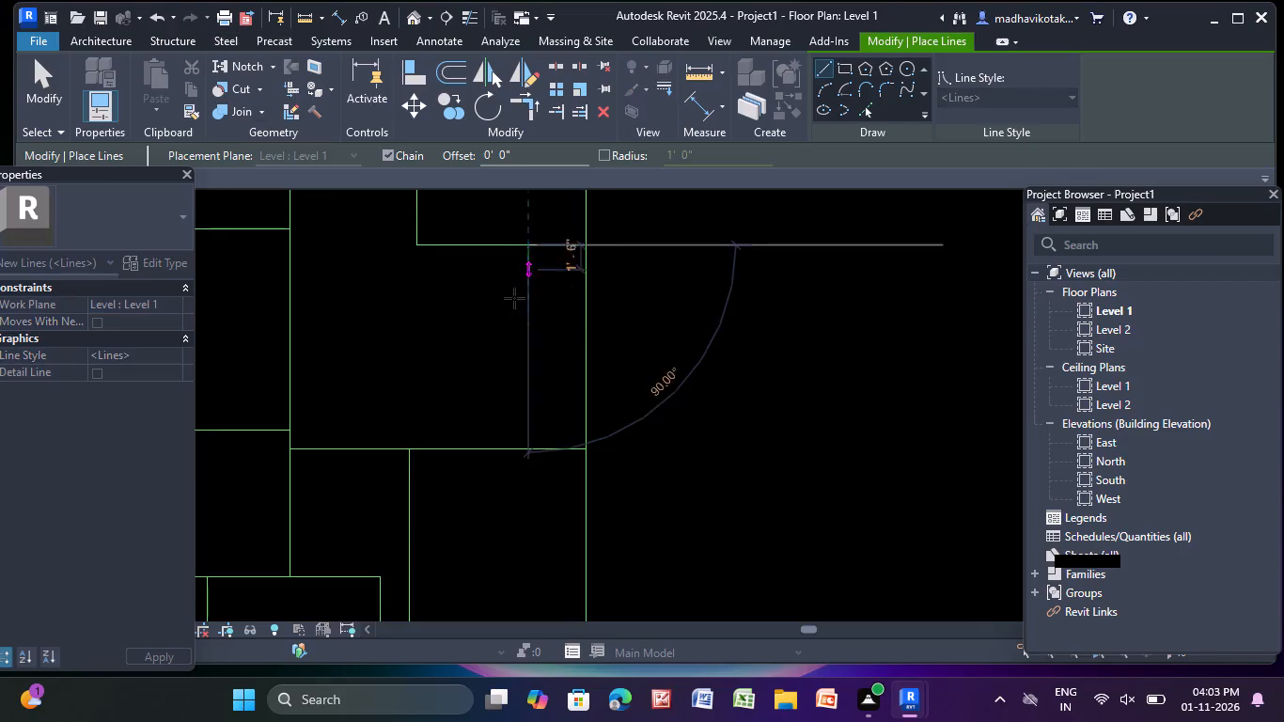
{"action": "left_click", "coordinate": [526, 450]}
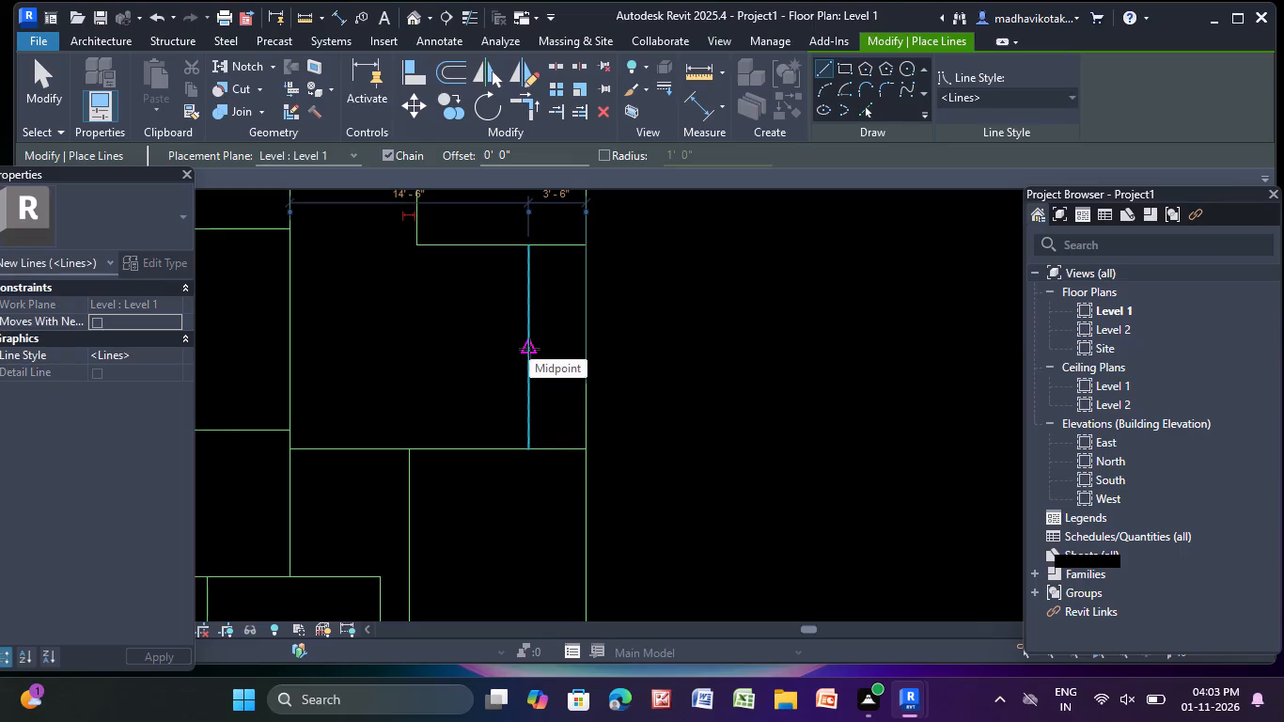
Draw a 5' model line up from the vertical line's lower end, and from its top a 6'-9" horizontal line ending below the small room's left side.
{"action": "left_click", "coordinate": [528, 447]}
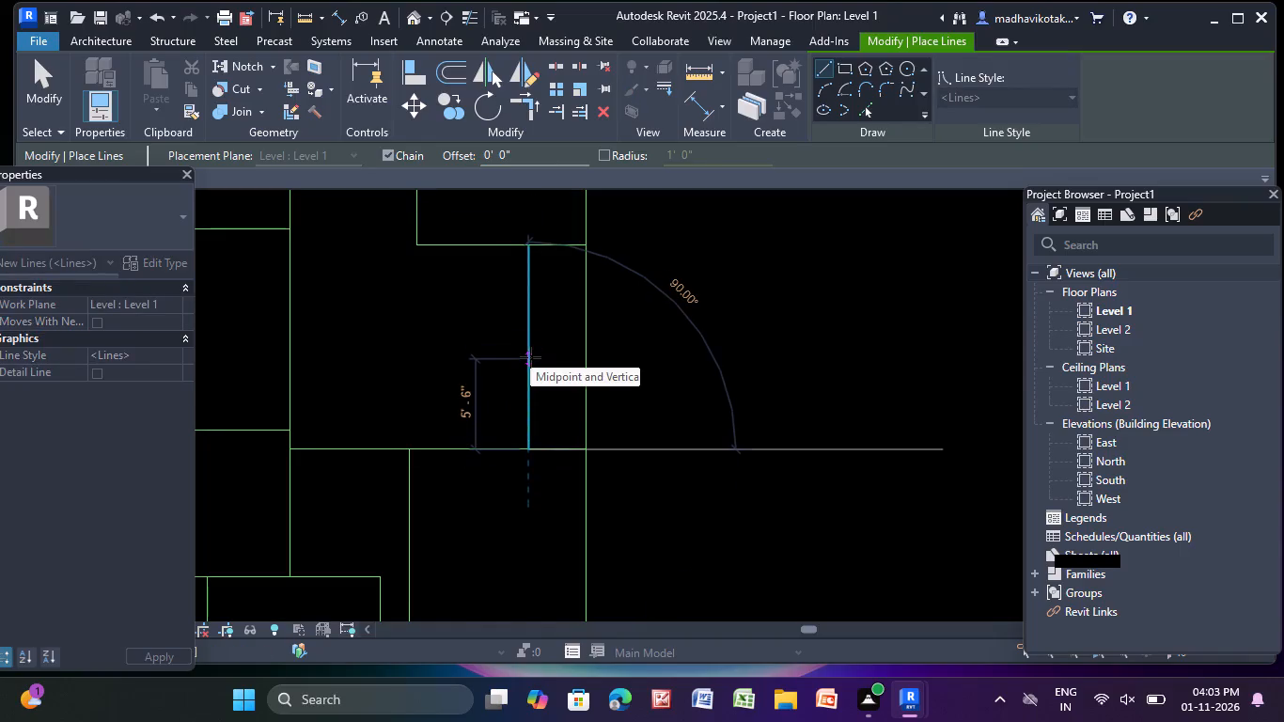
{"action": "type", "text": "5'"}
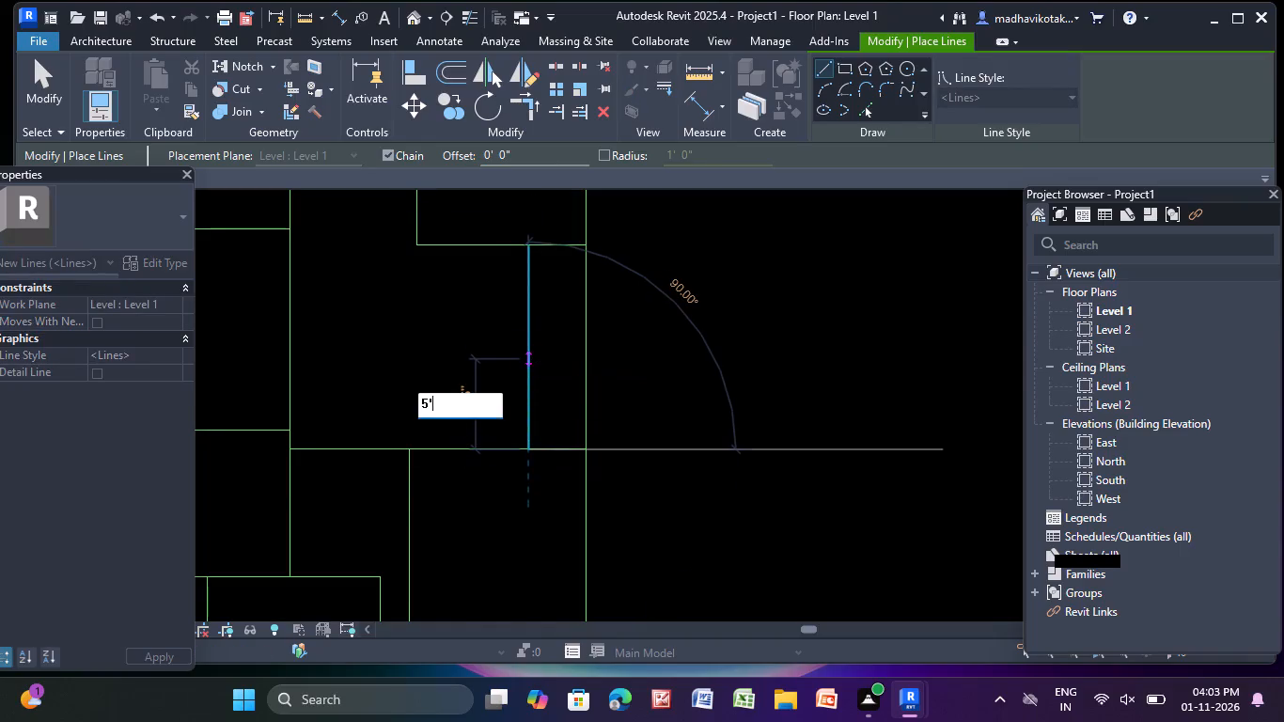
{"action": "key", "text": "Return"}
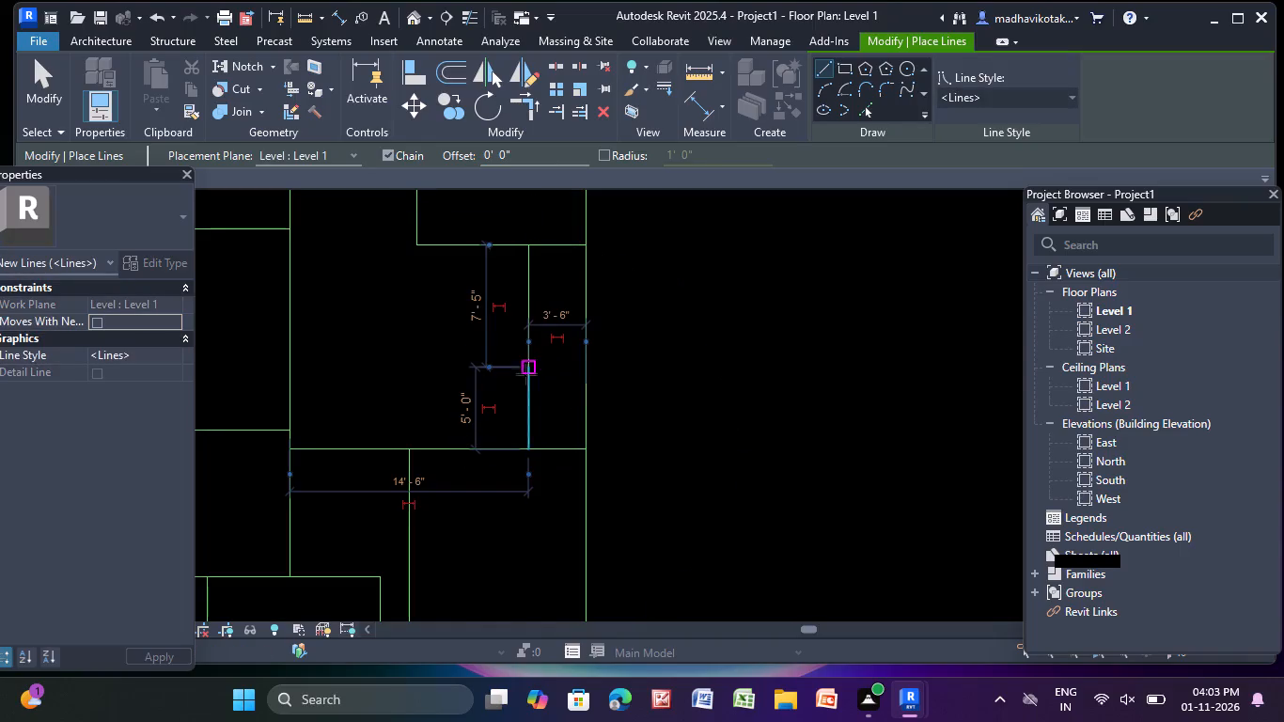
{"action": "left_click", "coordinate": [528, 365]}
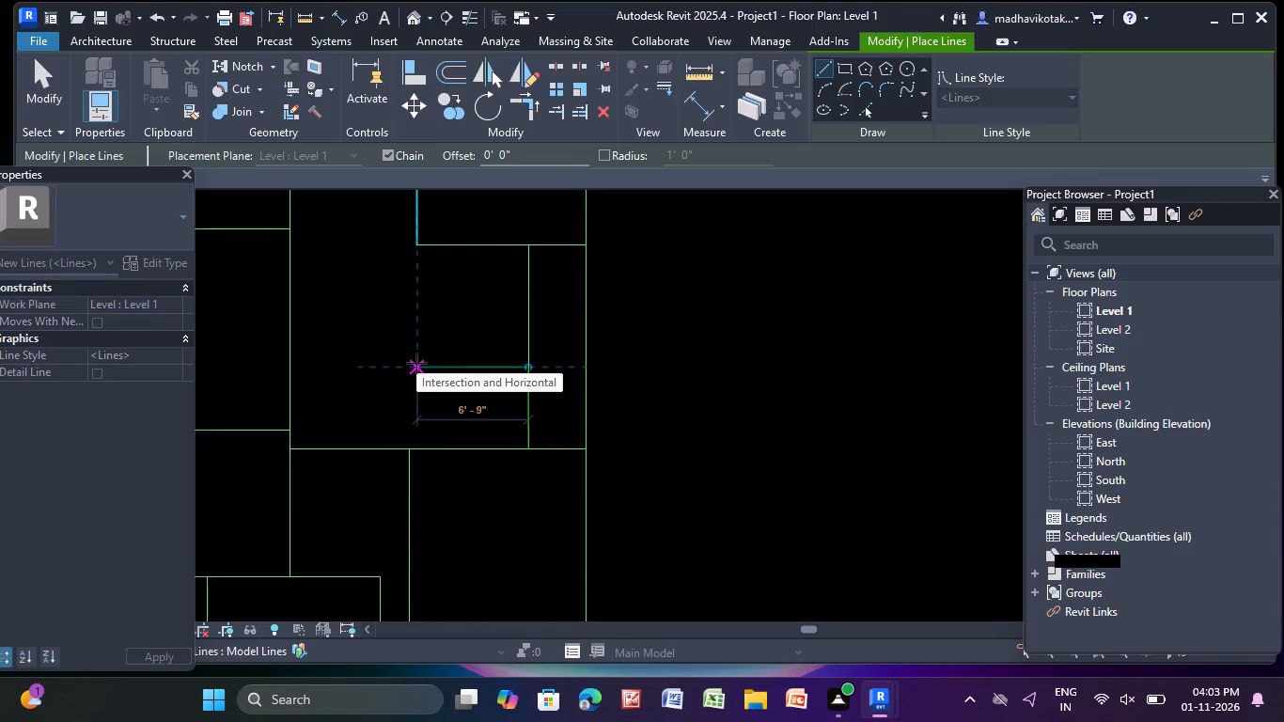
{"action": "left_click", "coordinate": [416, 363]}
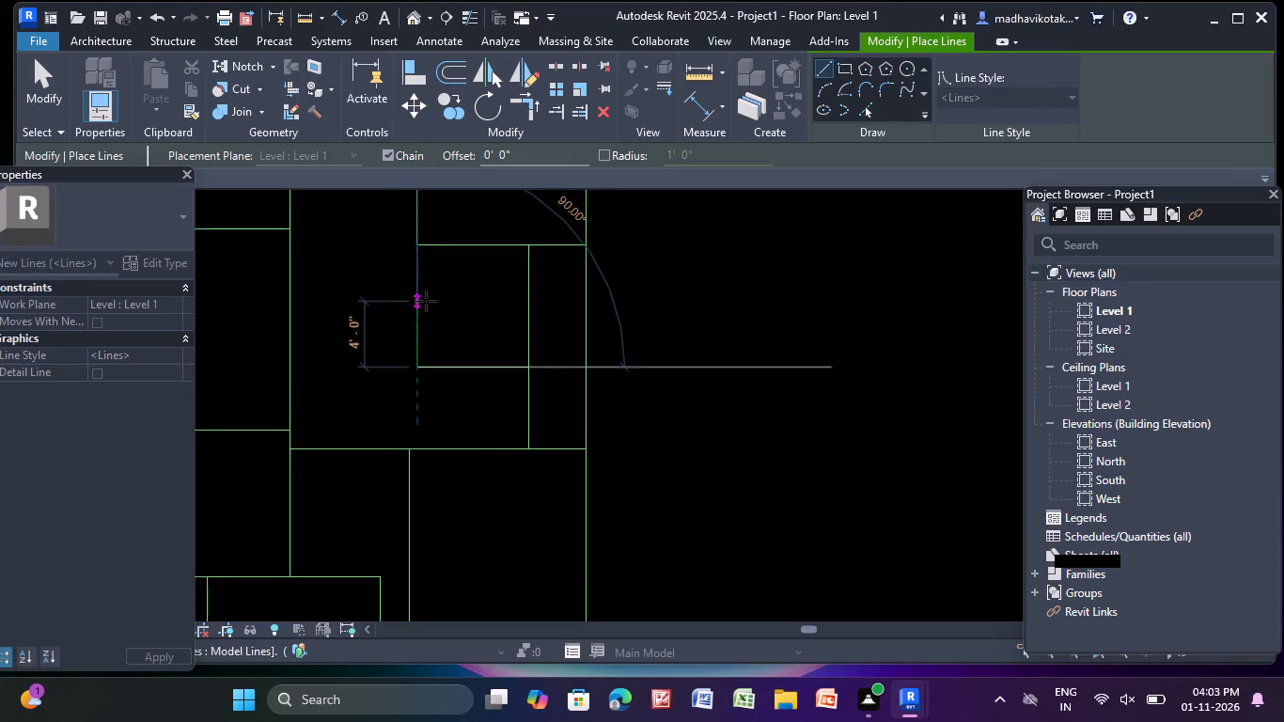
{"action": "key", "text": "Escape"}
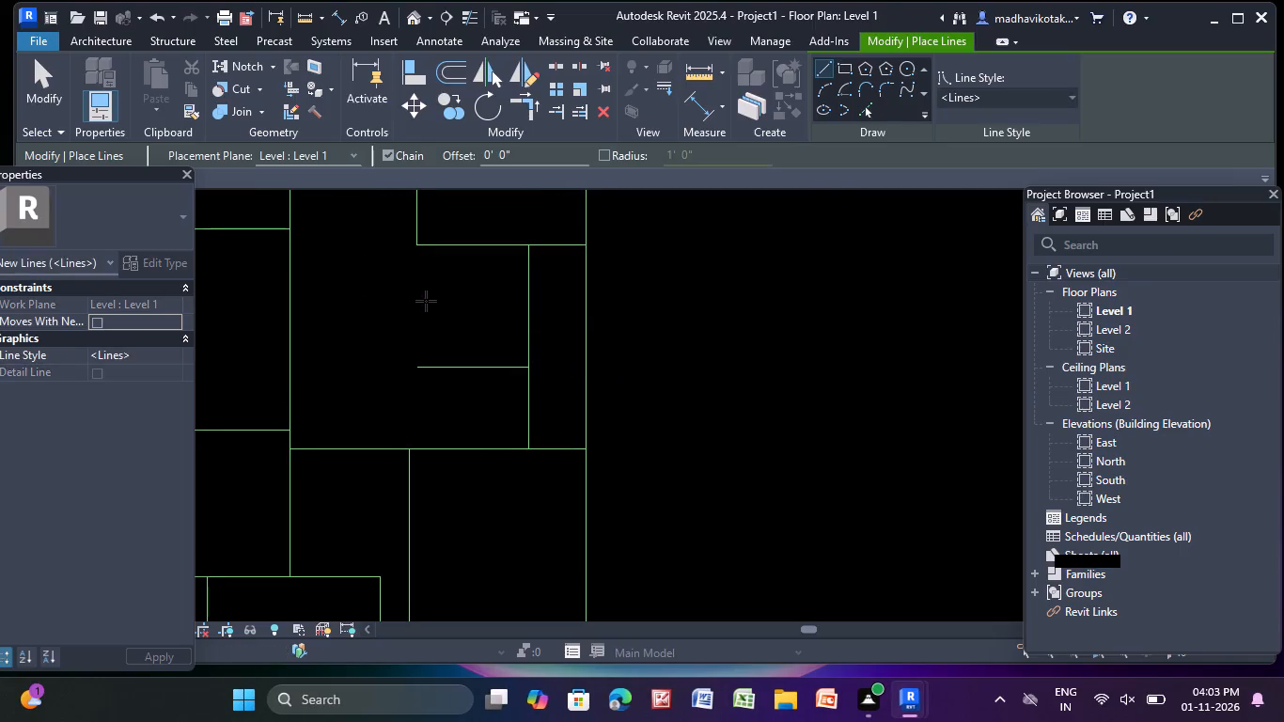
{"action": "key", "text": "Escape"}
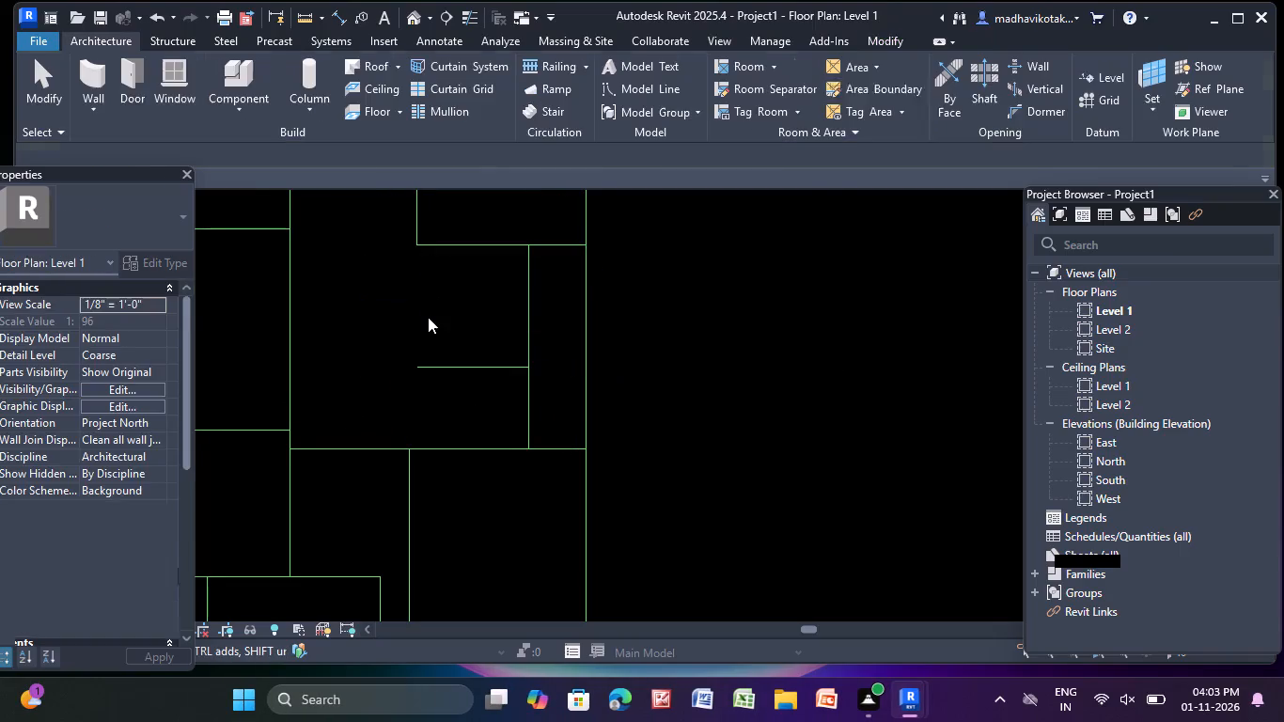
Delete the 12'-5" and 5' vertical lines, leaving the 6'-9" horizontal line in place.
{"action": "left_click", "coordinate": [523, 308]}
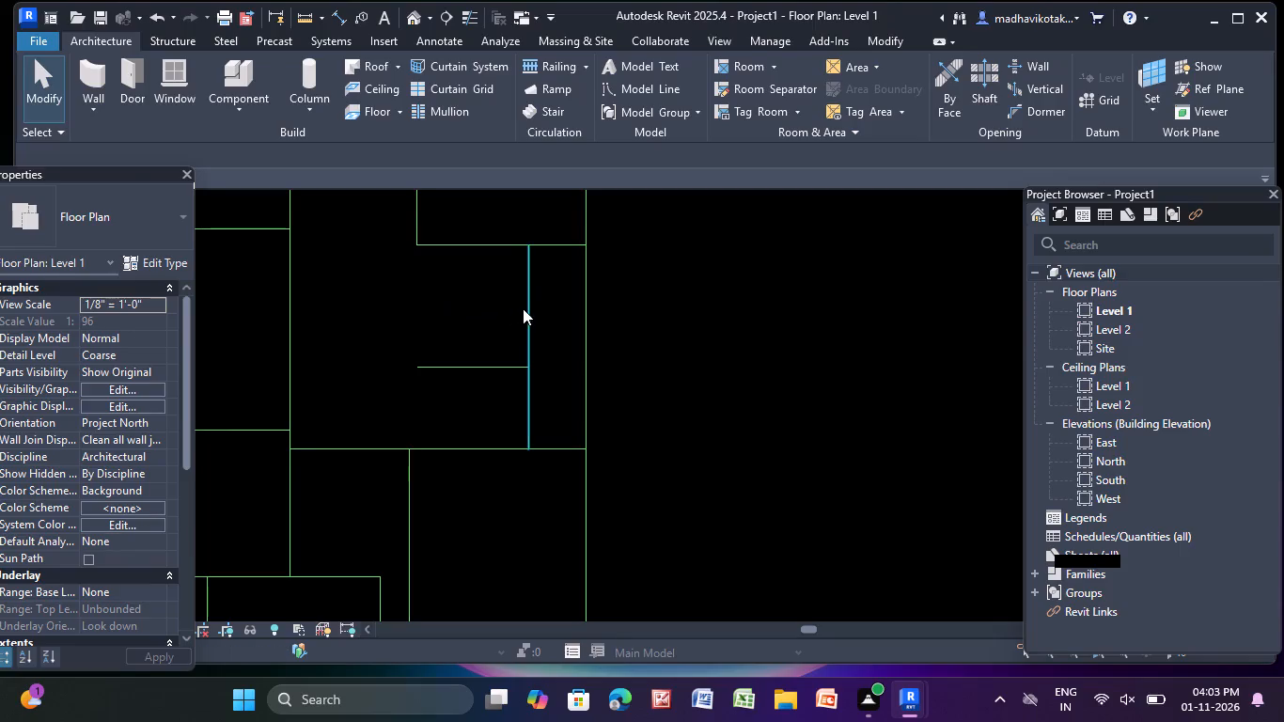
{"action": "key", "text": "Delete"}
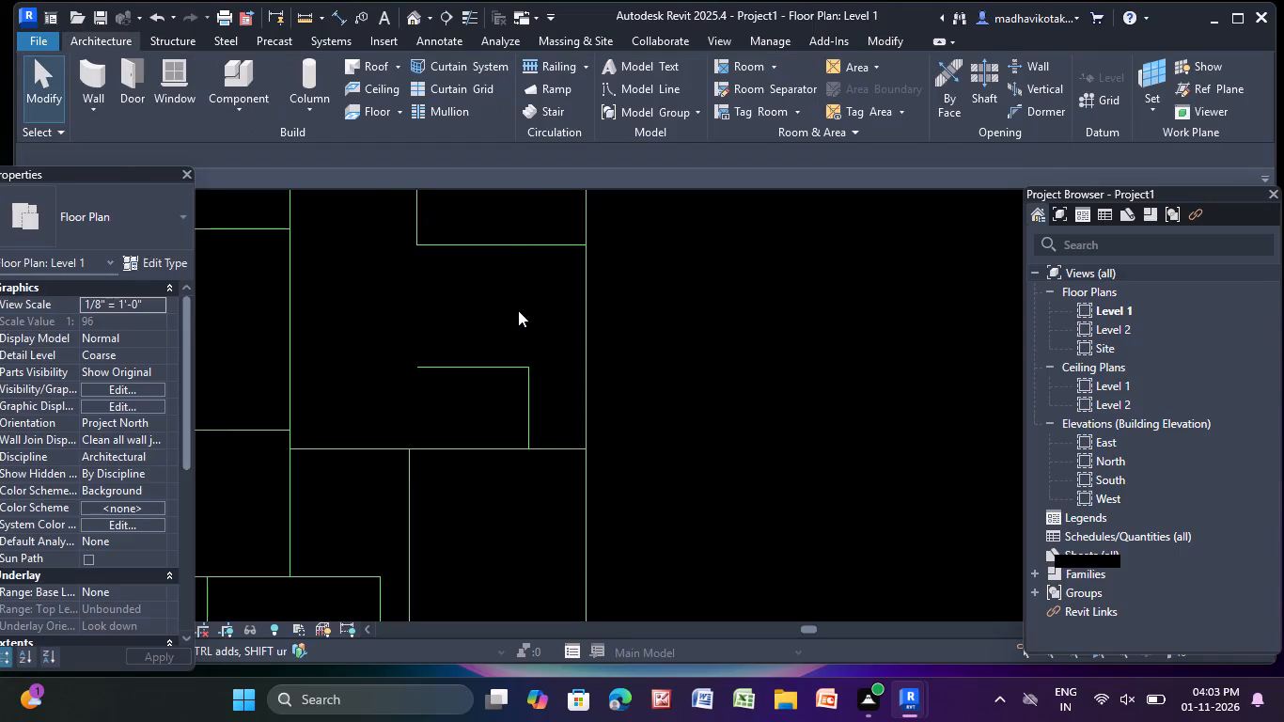
{"action": "left_click", "coordinate": [529, 396]}
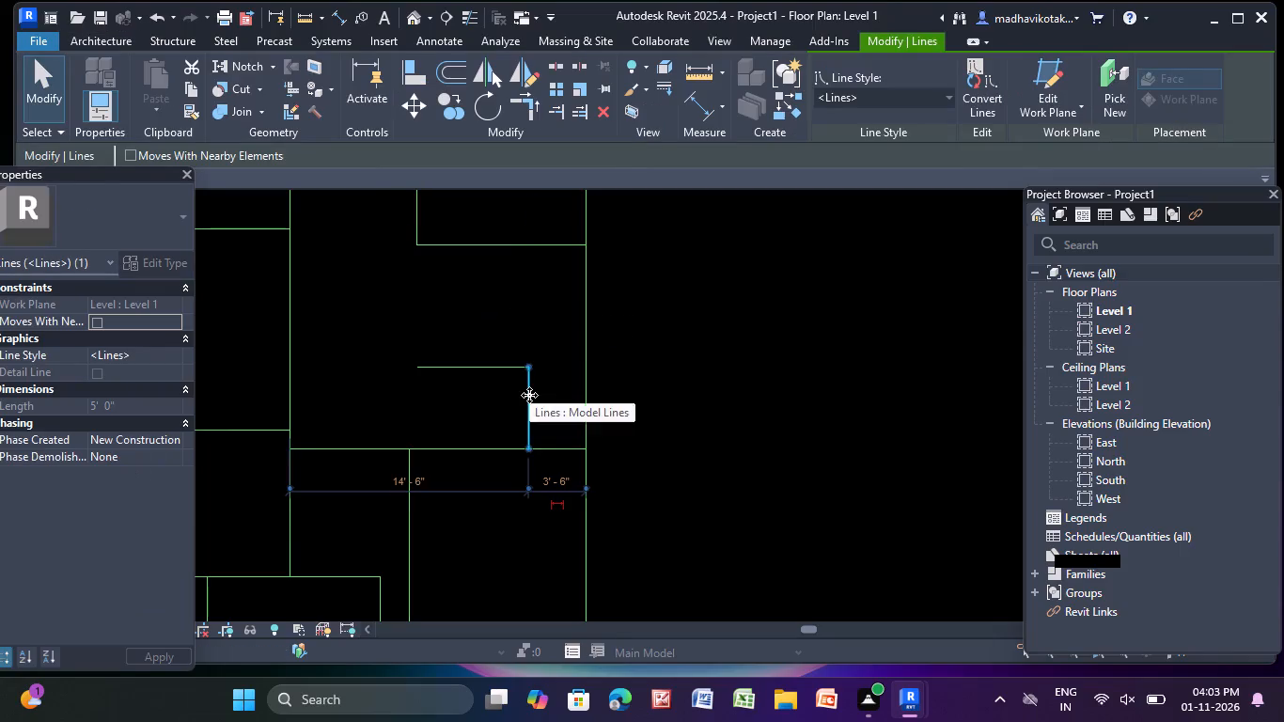
{"action": "key", "text": "Delete"}
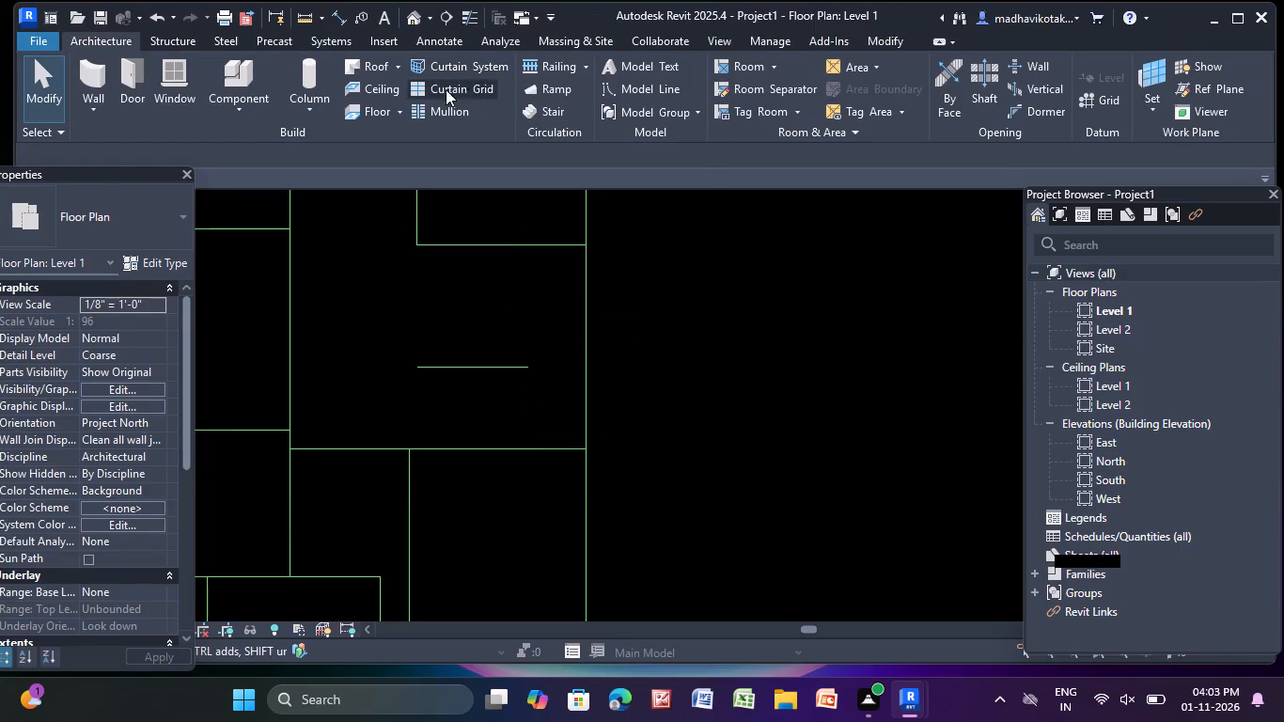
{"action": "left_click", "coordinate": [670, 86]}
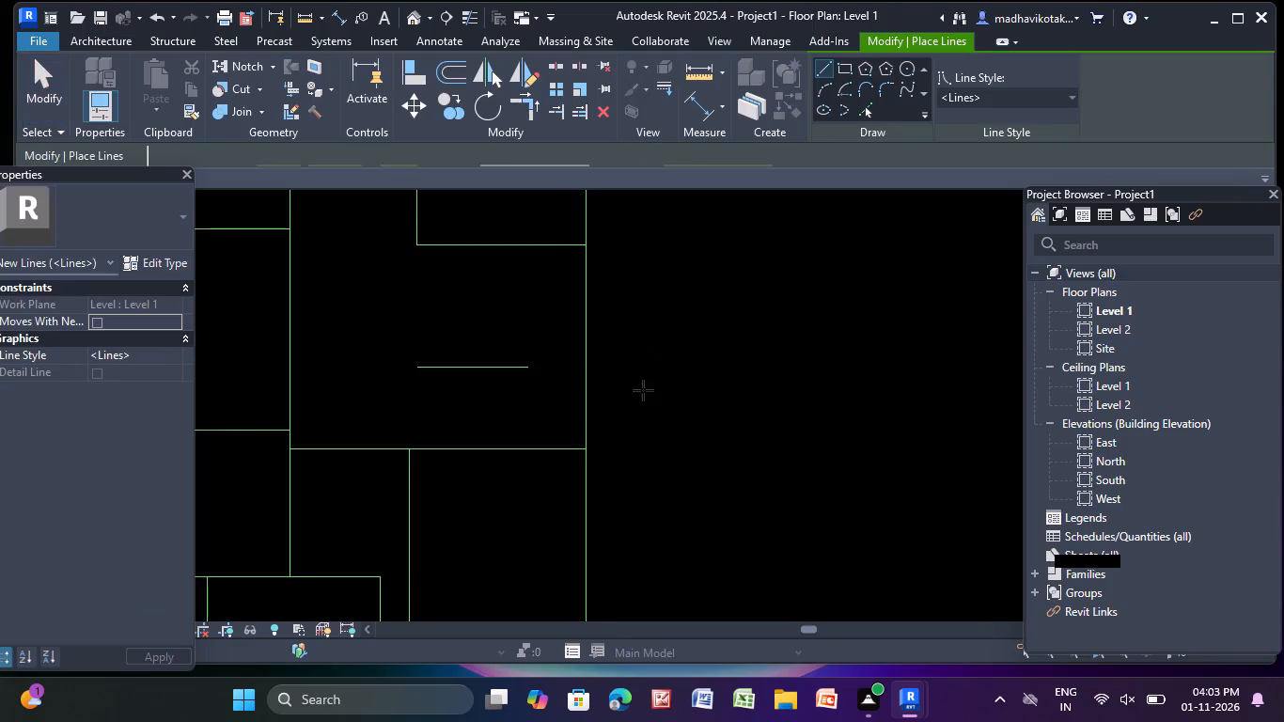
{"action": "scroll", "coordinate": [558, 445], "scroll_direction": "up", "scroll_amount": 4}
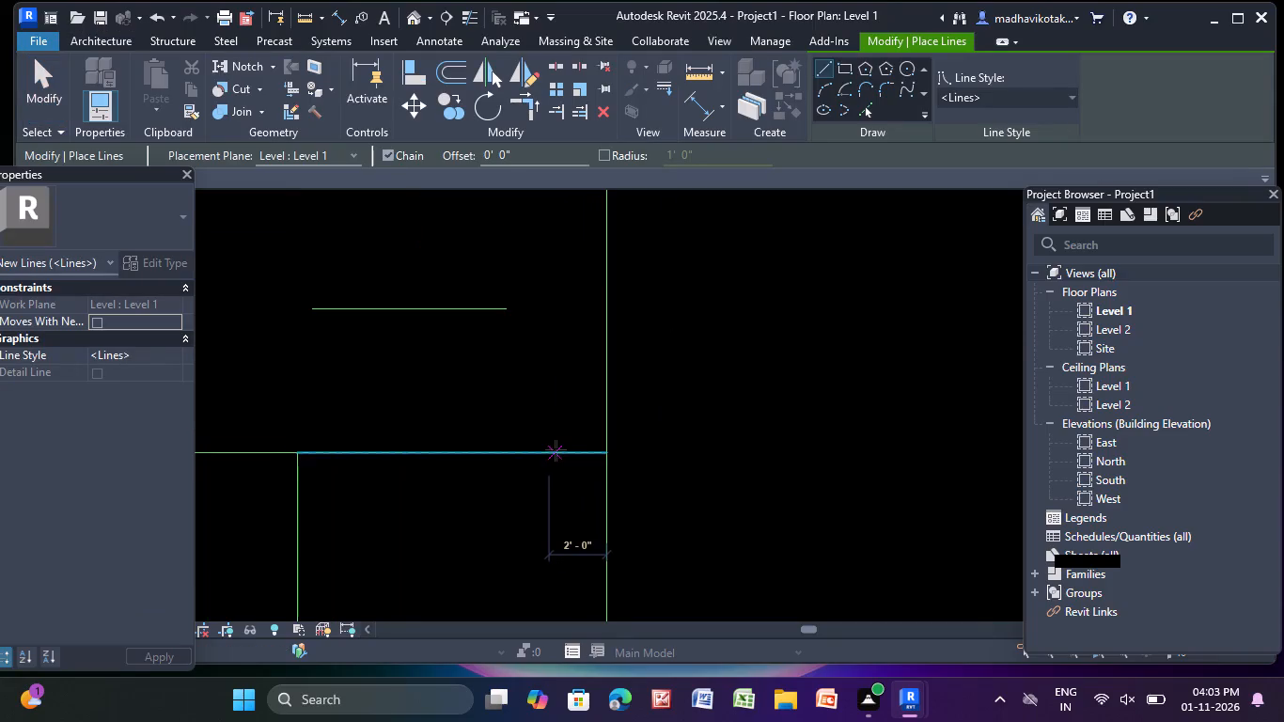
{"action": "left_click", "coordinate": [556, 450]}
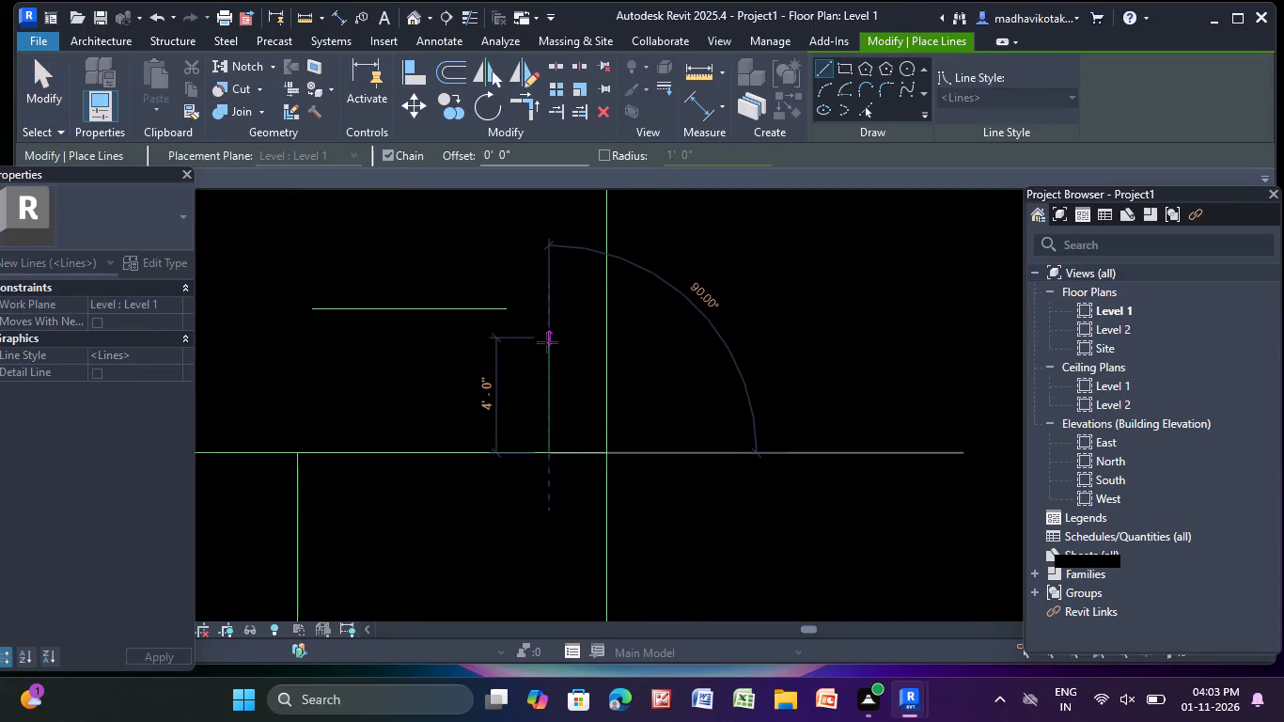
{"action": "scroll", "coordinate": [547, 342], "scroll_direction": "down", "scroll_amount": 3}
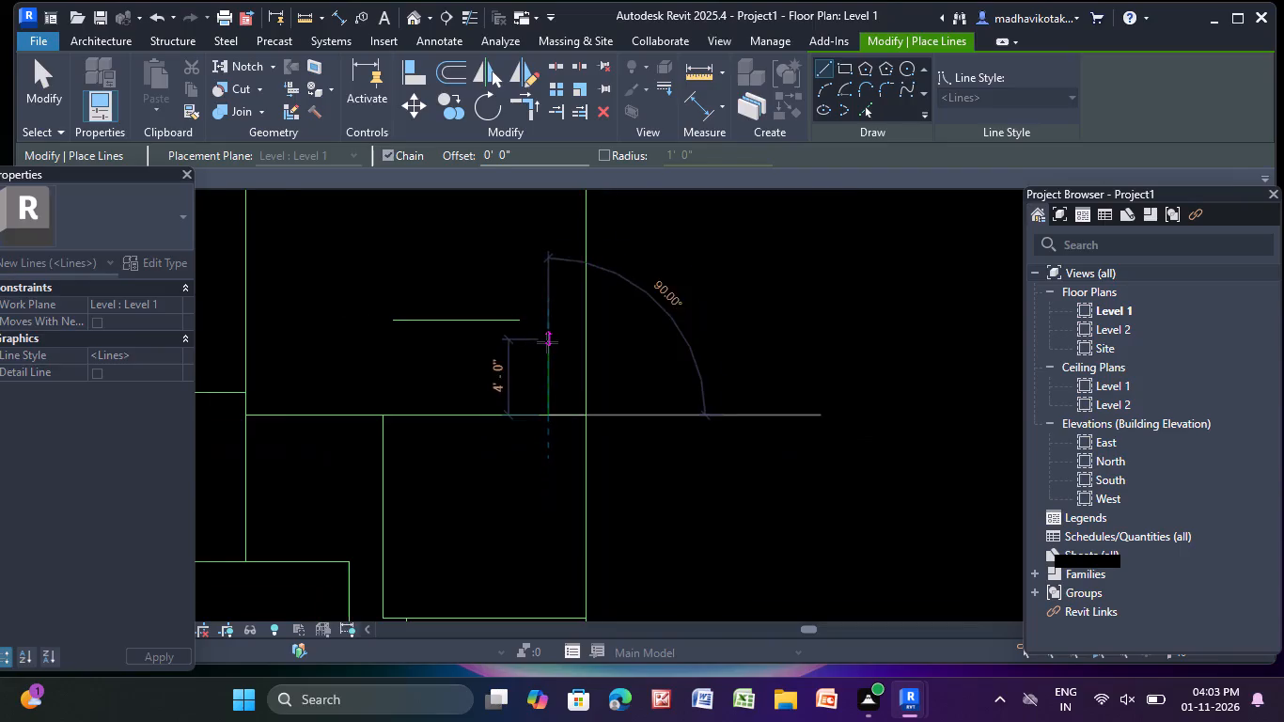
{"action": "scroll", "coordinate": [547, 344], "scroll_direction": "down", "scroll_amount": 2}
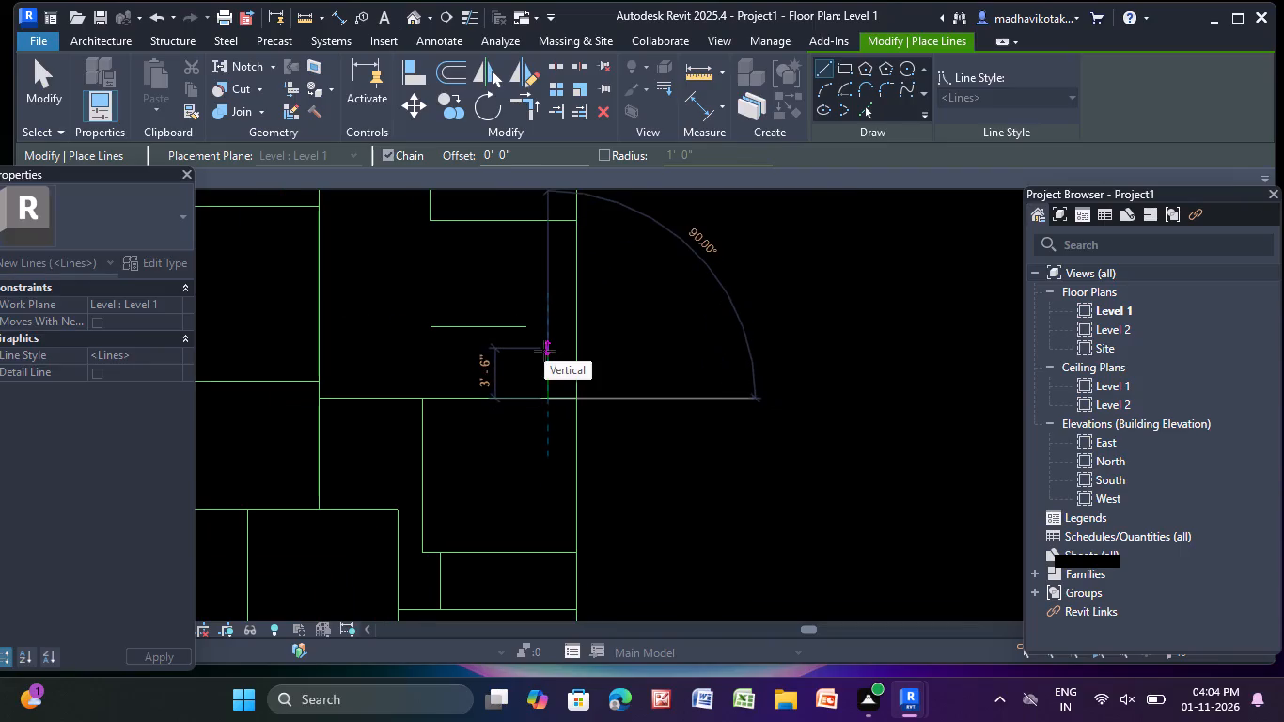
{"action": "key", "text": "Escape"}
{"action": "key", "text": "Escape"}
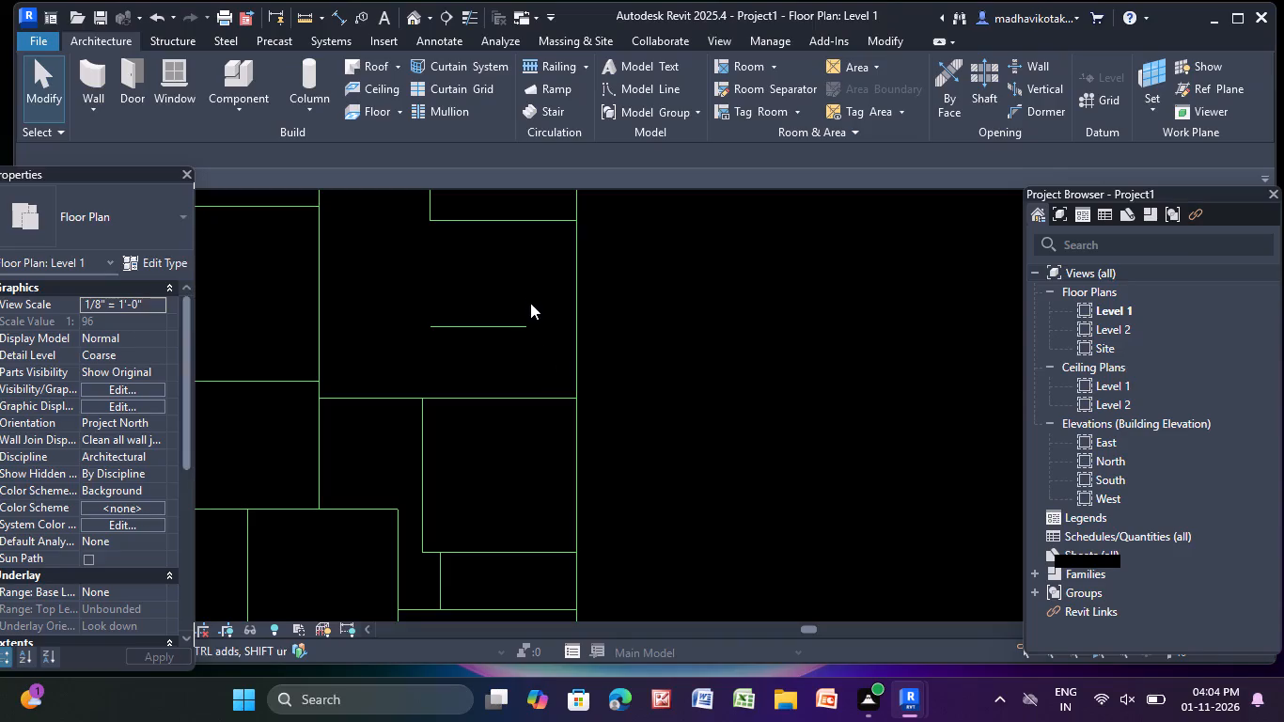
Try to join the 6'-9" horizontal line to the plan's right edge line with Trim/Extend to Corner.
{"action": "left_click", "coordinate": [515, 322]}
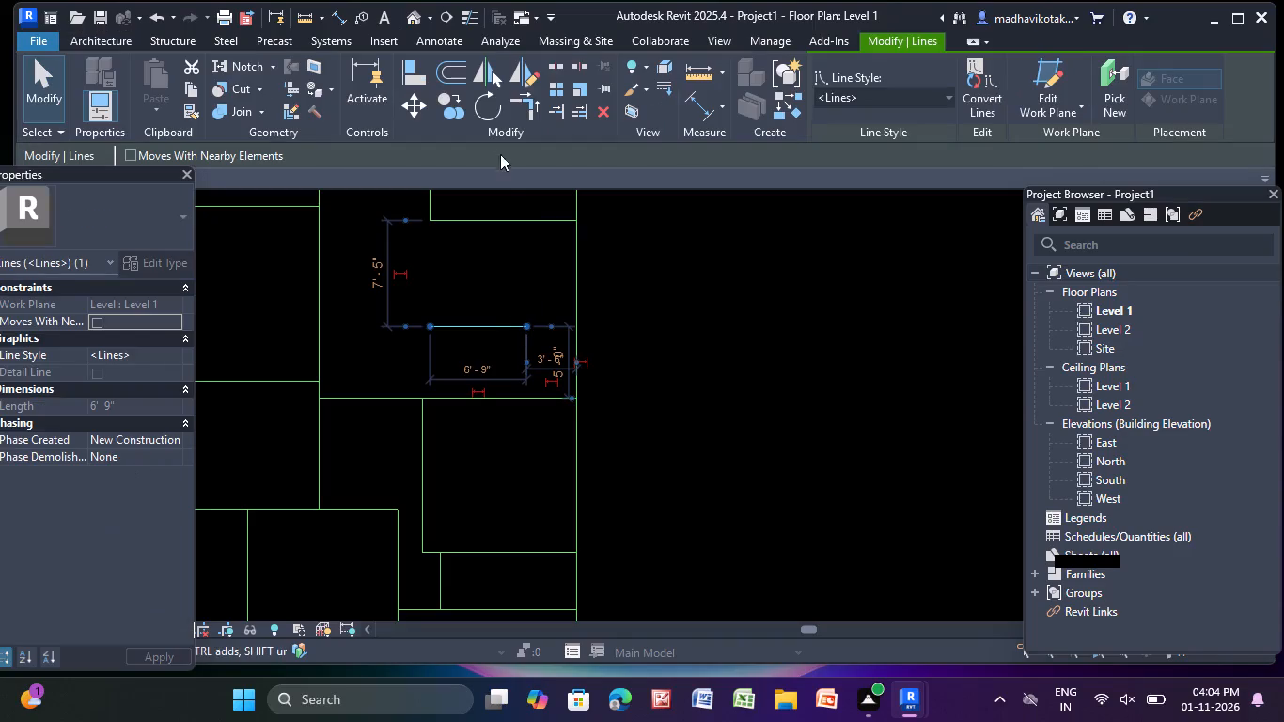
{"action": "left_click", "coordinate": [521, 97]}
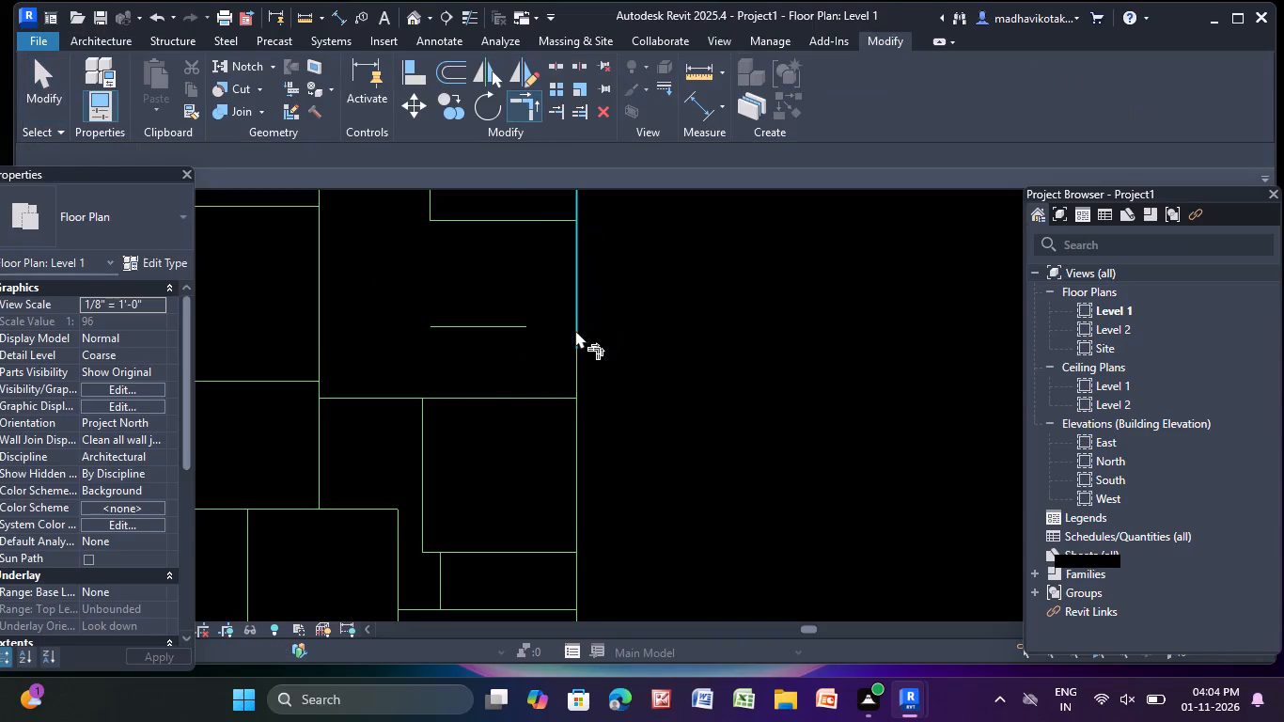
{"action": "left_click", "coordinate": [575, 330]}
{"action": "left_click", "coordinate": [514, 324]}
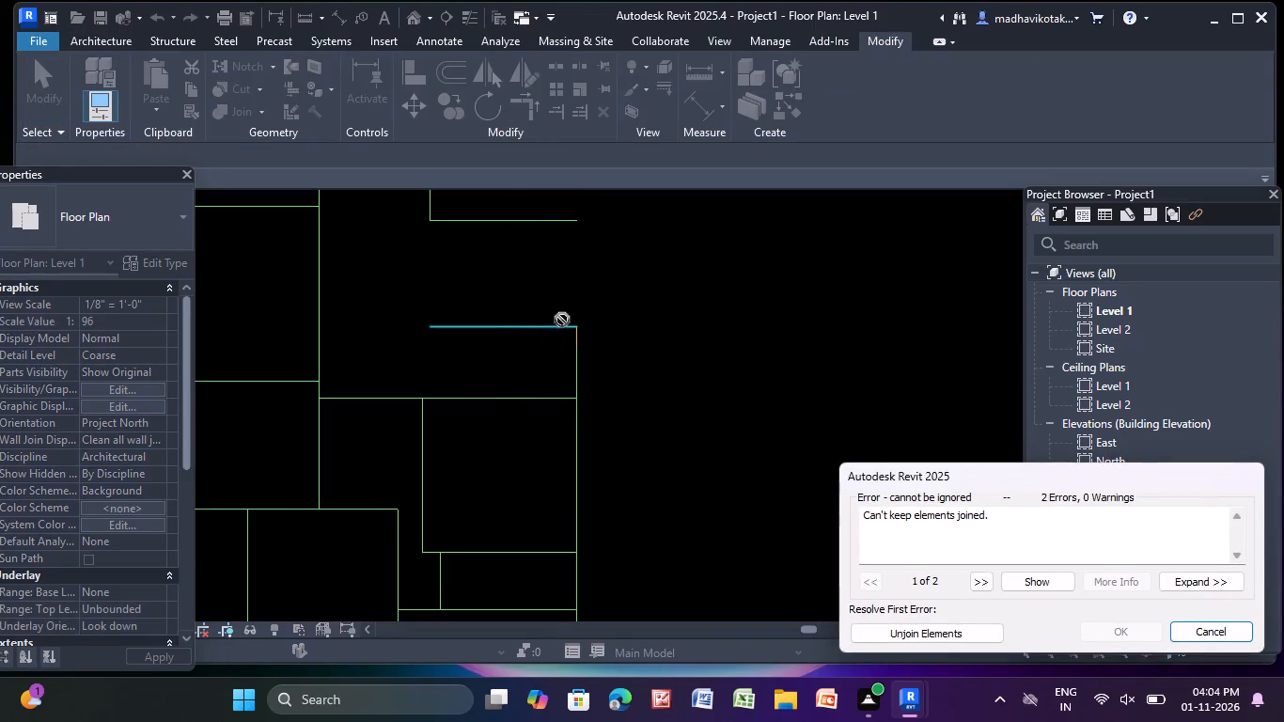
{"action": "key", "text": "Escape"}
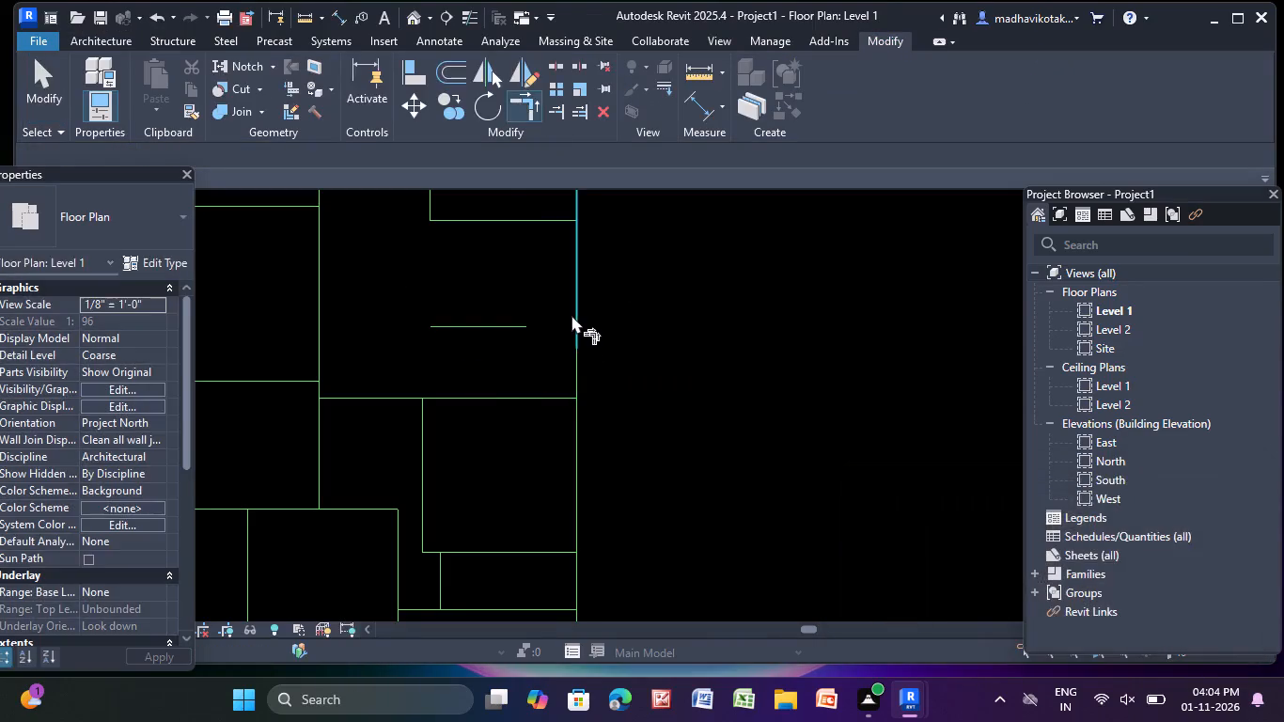
Delete the isolated 6'-9" horizontal line between the two right-hand rooms.
{"action": "left_click", "coordinate": [512, 324]}
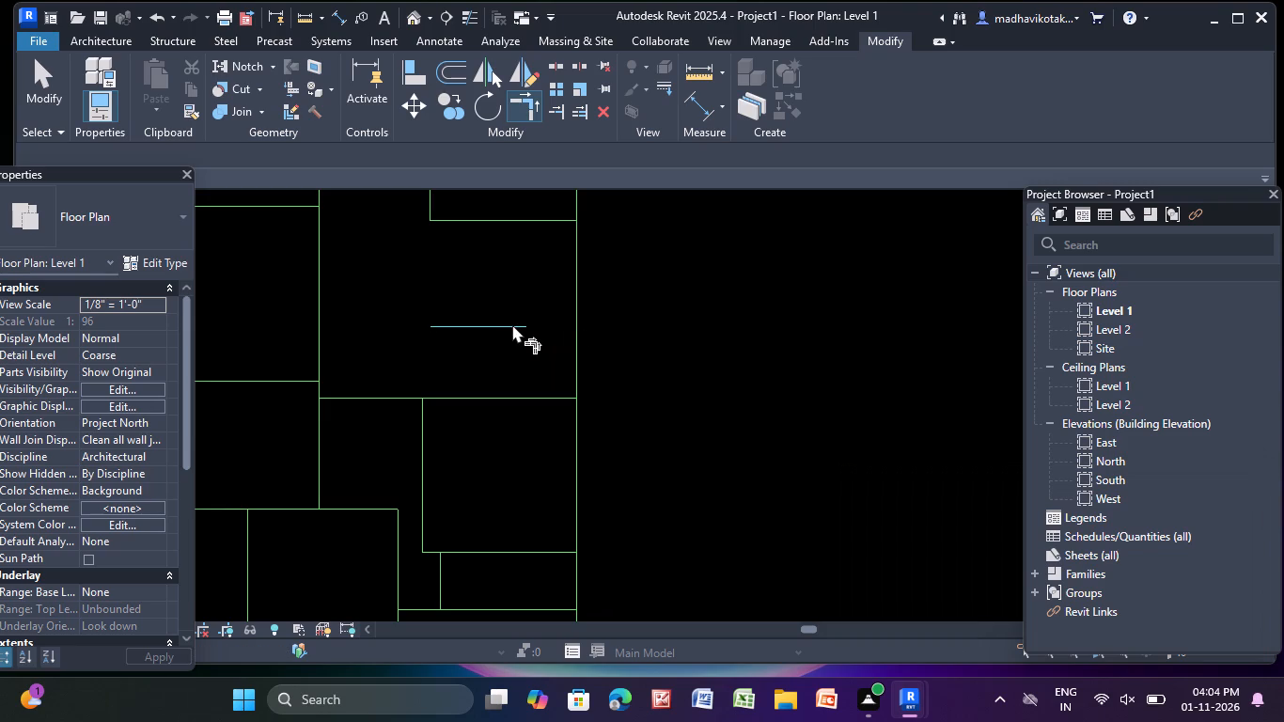
{"action": "key", "text": "Delete"}
{"action": "key", "text": "Delete"}
{"action": "key", "text": "Delete"}
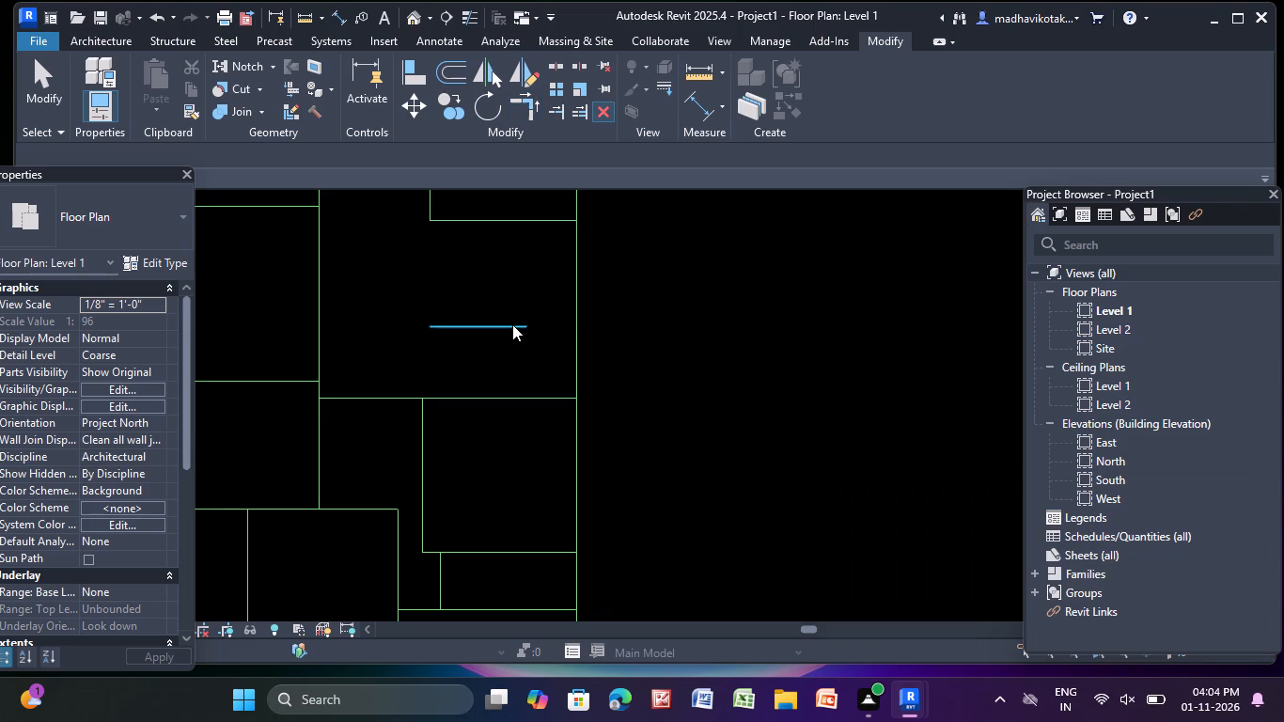
{"action": "left_click", "coordinate": [502, 324]}
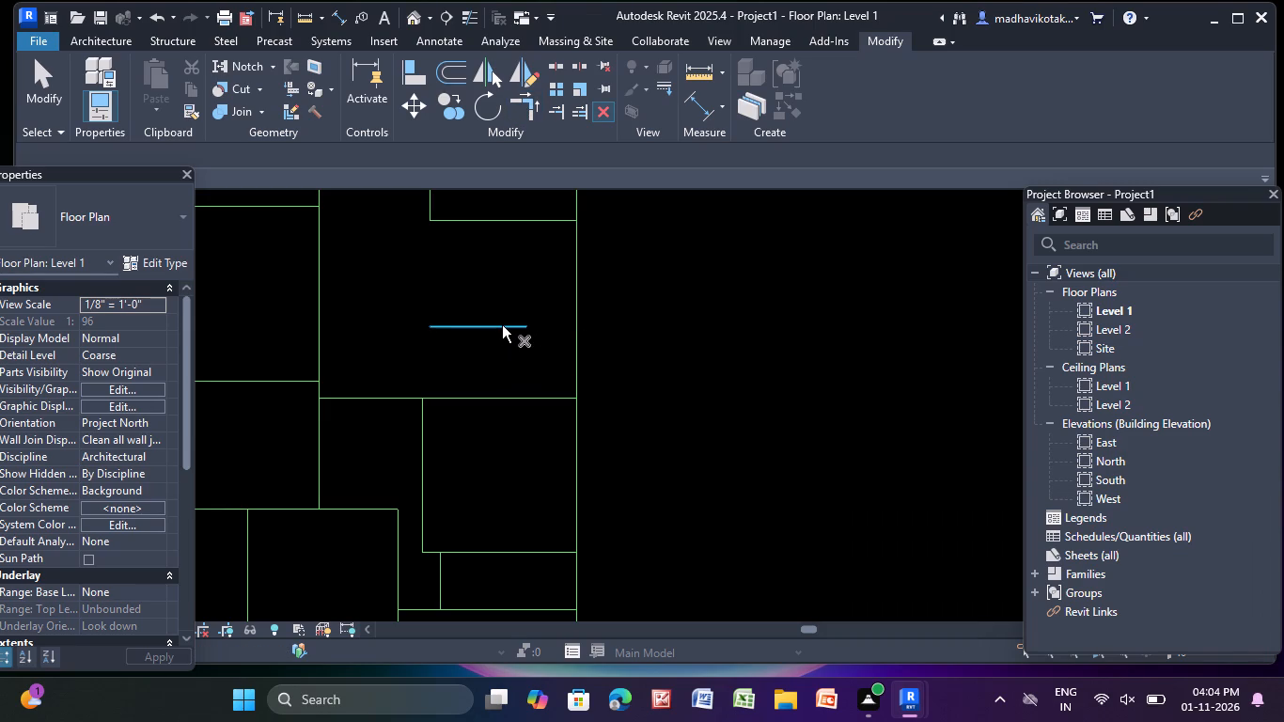
{"action": "key", "text": "Escape"}
{"action": "key", "text": "Escape"}
{"action": "key", "text": "Escape"}
{"action": "left_click", "coordinate": [493, 326]}
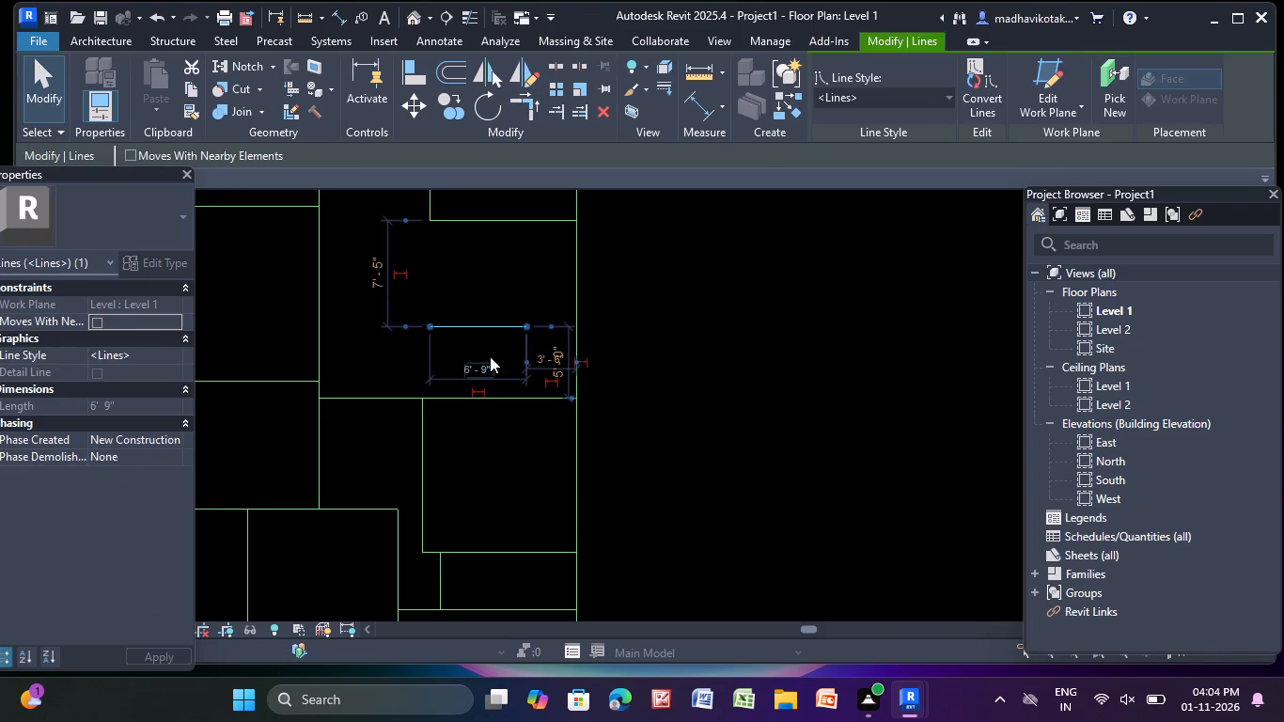
{"action": "key", "text": "Delete"}
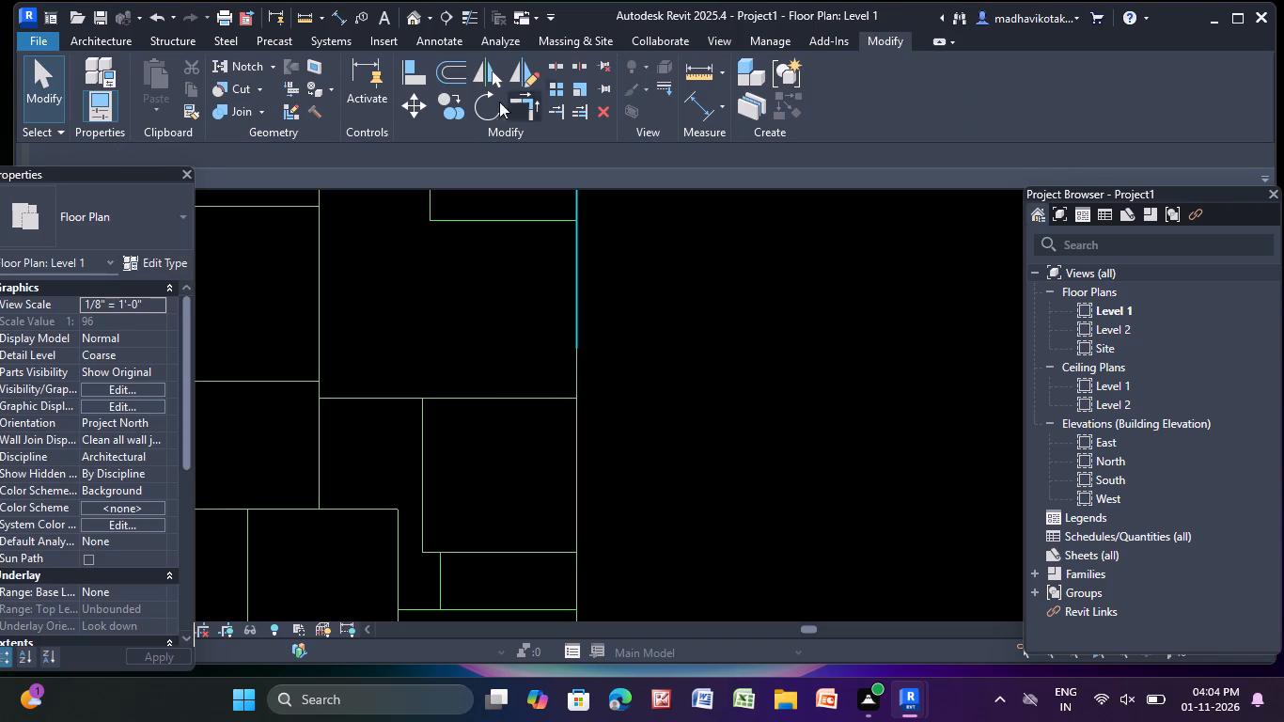
Draw model lines from the 10'-9" room's top-right corner: 6' up the right edge, 9'-6" left, and down to the room's top line.
{"action": "left_click", "coordinate": [107, 36]}
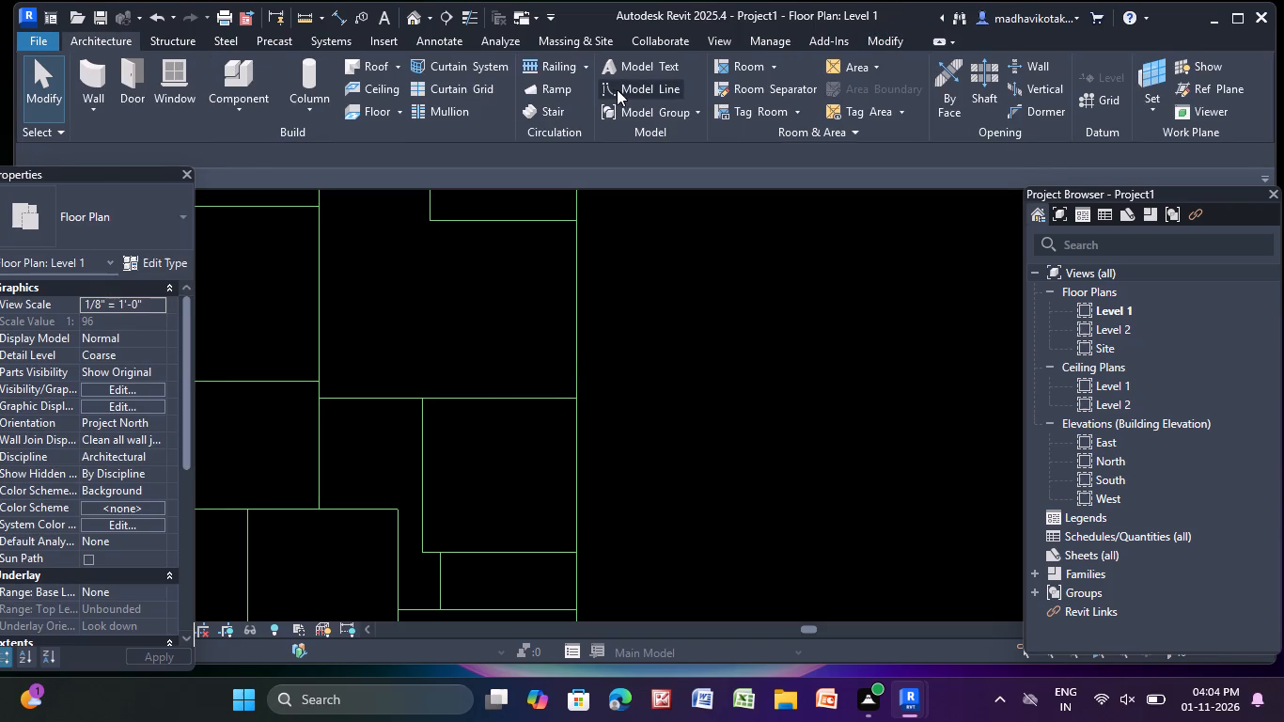
{"action": "left_click", "coordinate": [619, 89]}
{"action": "left_click", "coordinate": [817, 64]}
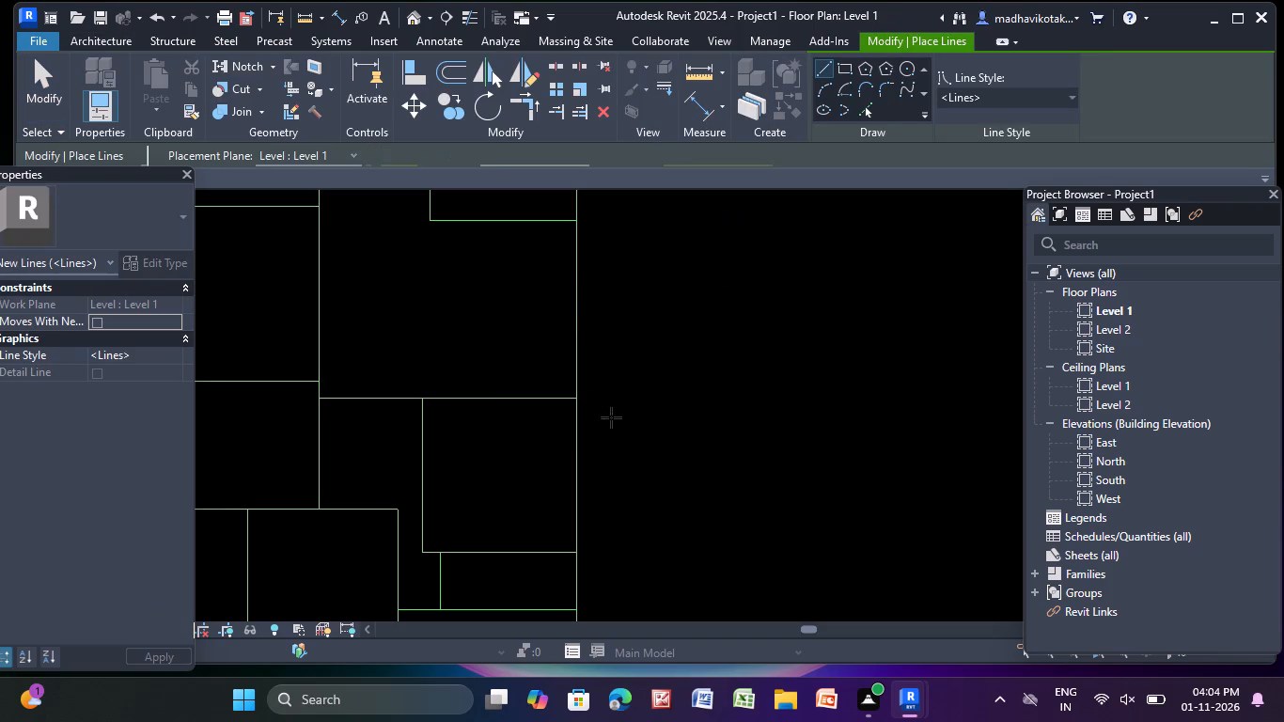
{"action": "left_click", "coordinate": [578, 397]}
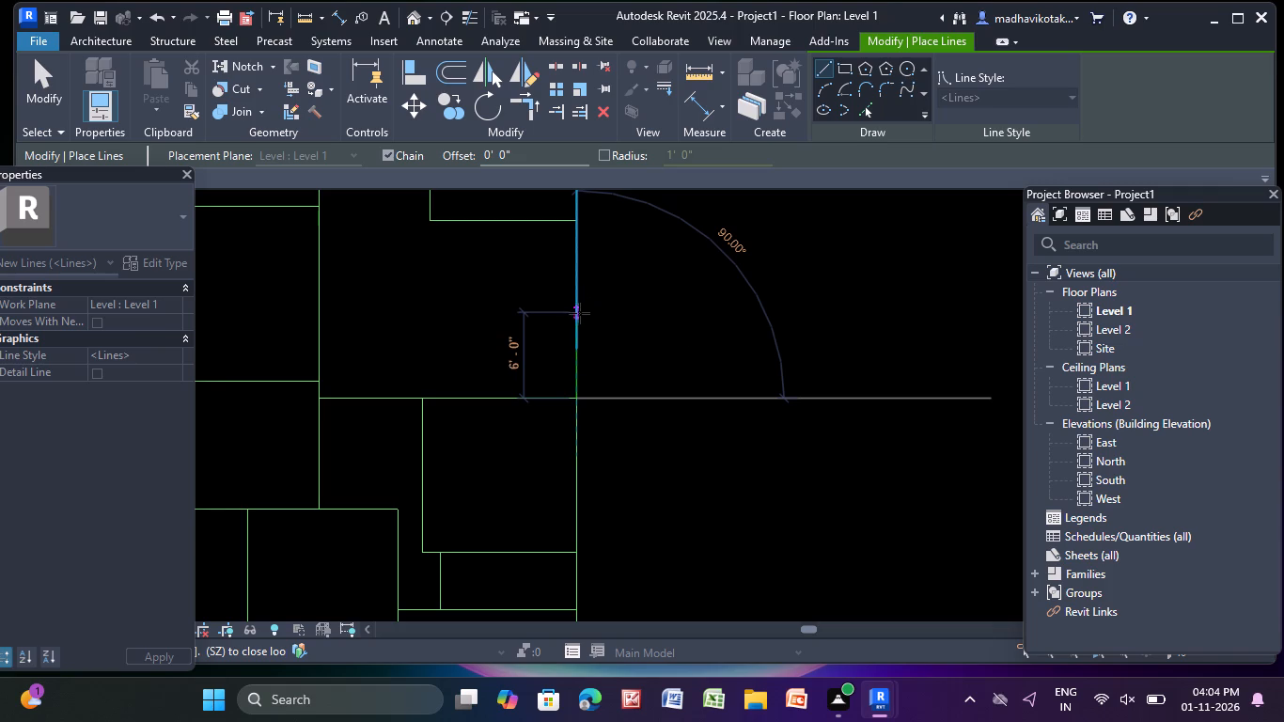
{"action": "left_click", "coordinate": [579, 311]}
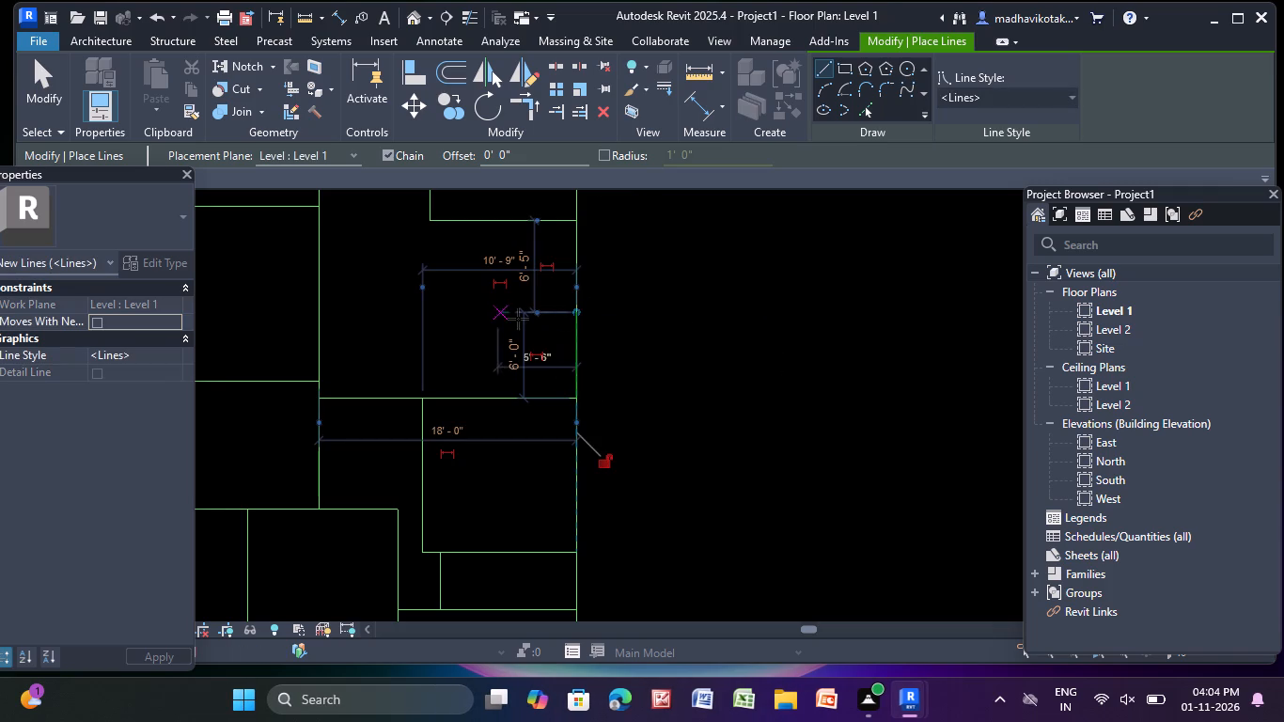
{"action": "left_click", "coordinate": [574, 309]}
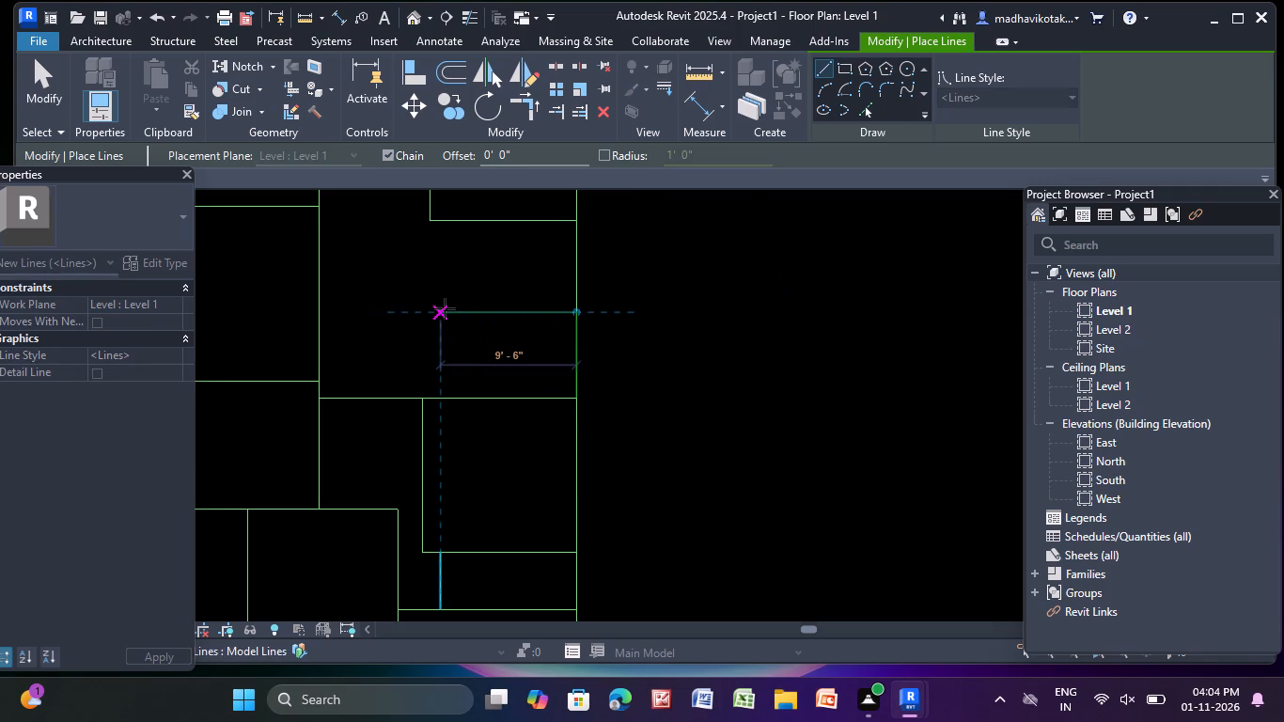
{"action": "left_click", "coordinate": [442, 308]}
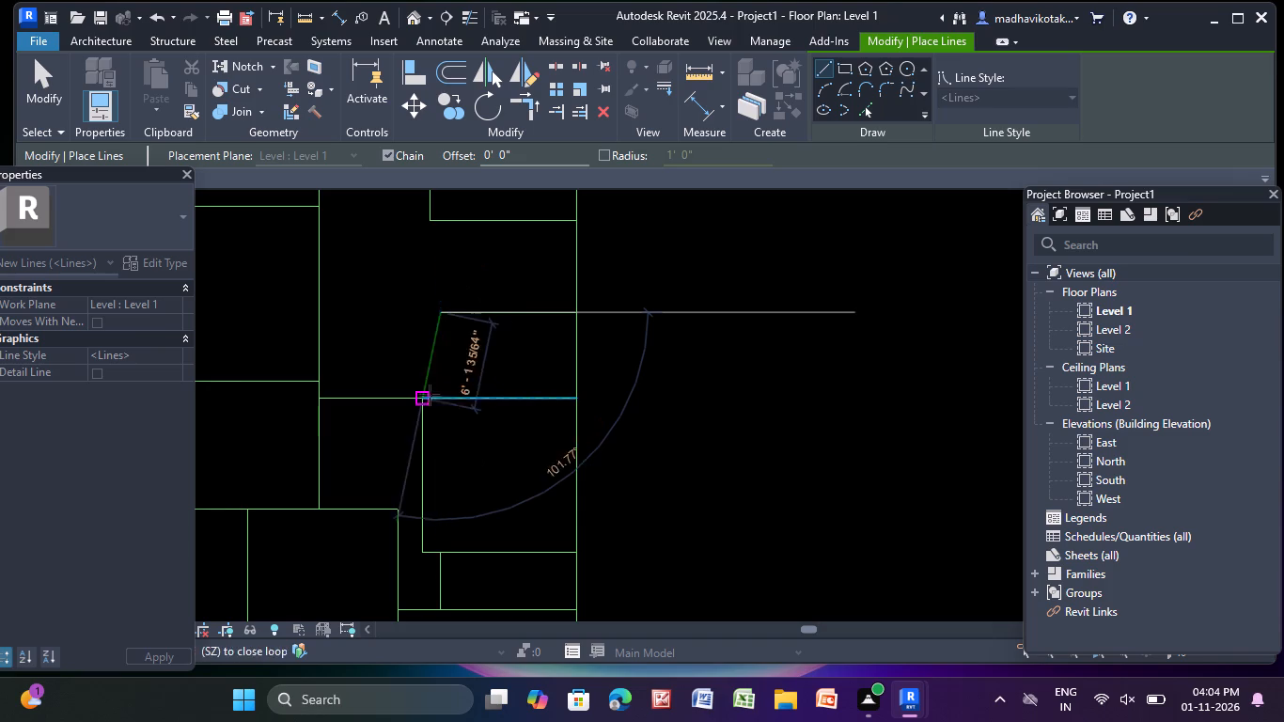
{"action": "left_click", "coordinate": [441, 395]}
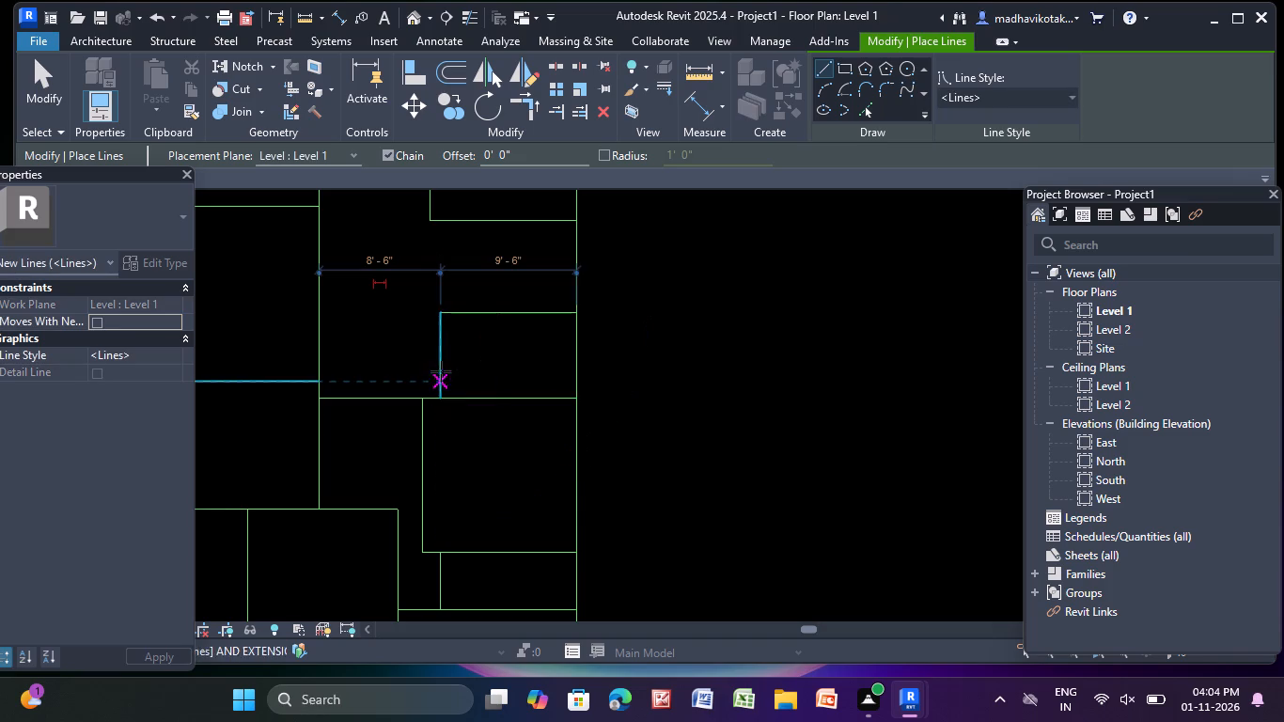
{"action": "key", "text": "Escape"}
Draw model lines from the upper small room's bottom-right corner: 6' down the right edge, 9'-6" left, and up to that room's bottom line.
{"action": "scroll", "coordinate": [581, 233], "scroll_direction": "up", "scroll_amount": 4}
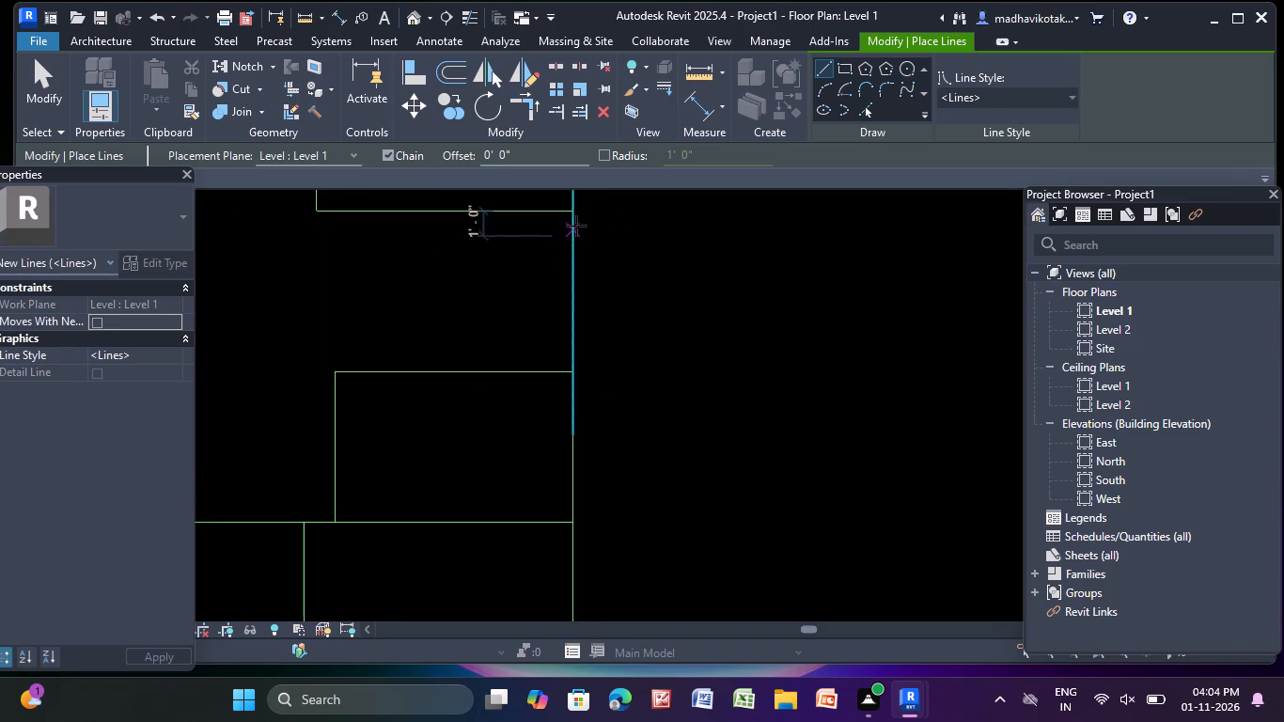
{"action": "left_click", "coordinate": [573, 211]}
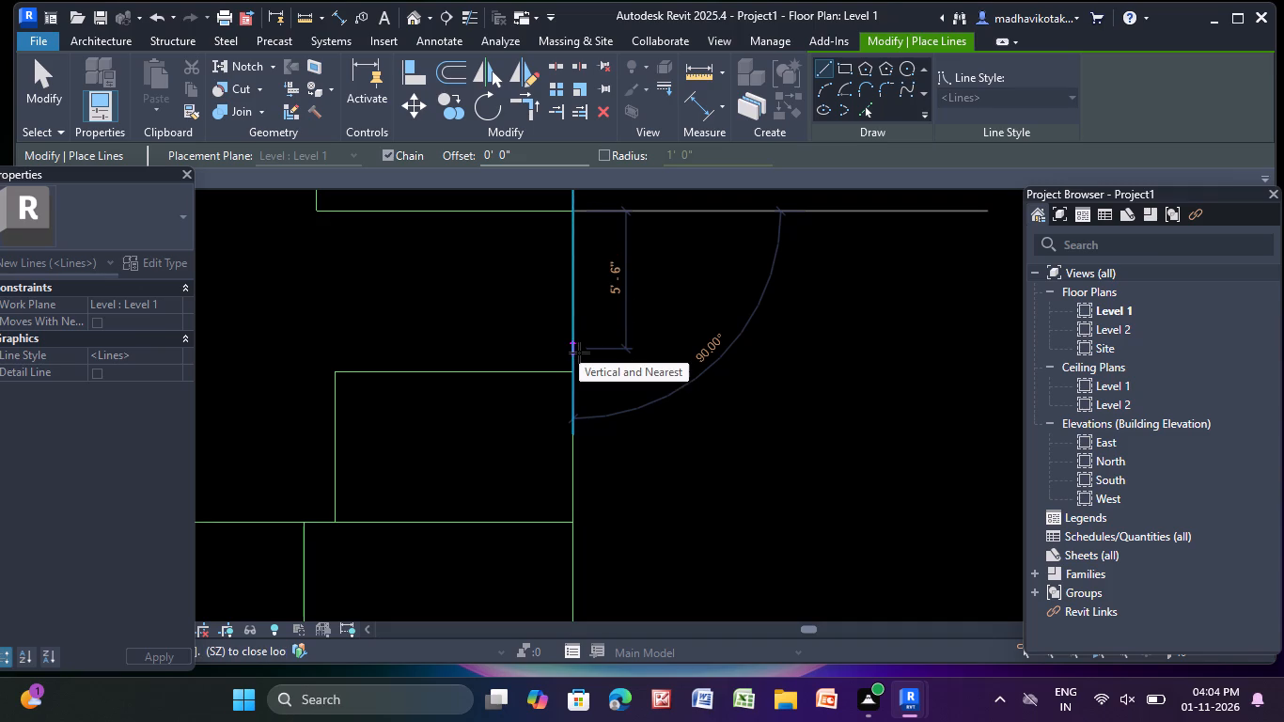
{"action": "key", "text": "6"}
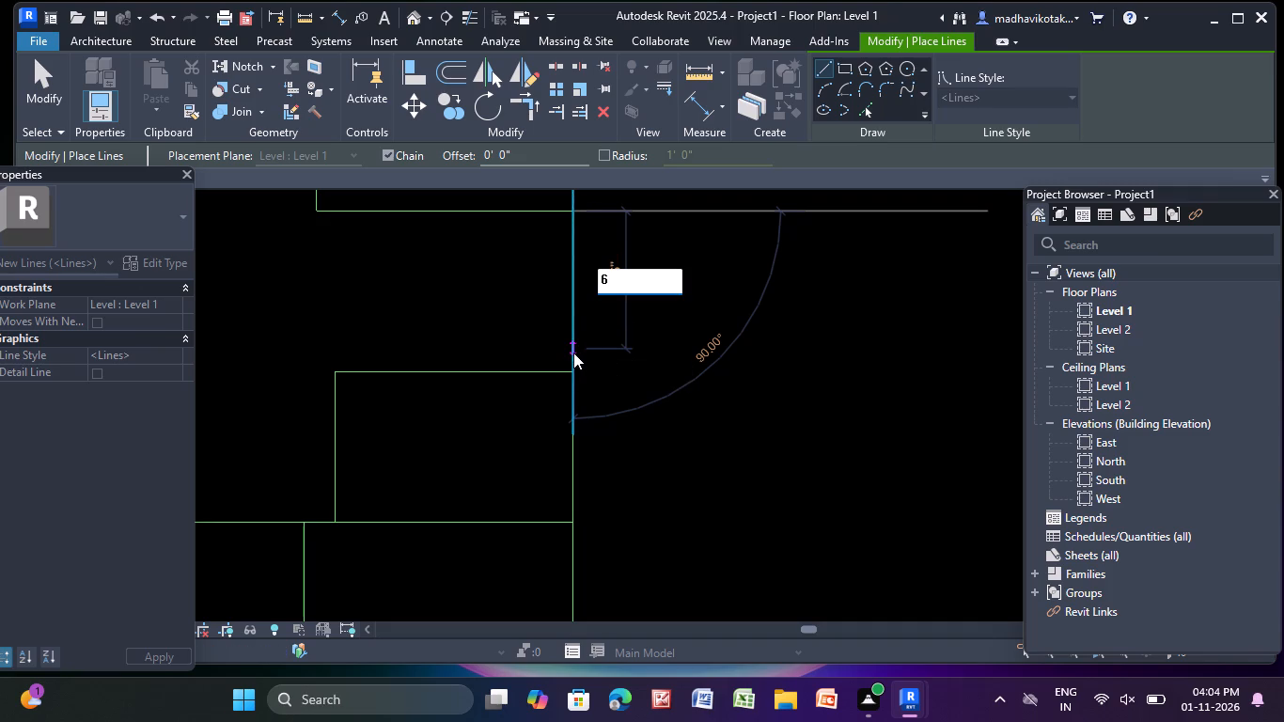
{"action": "key", "text": "apostrophe"}
{"action": "key", "text": "Return"}
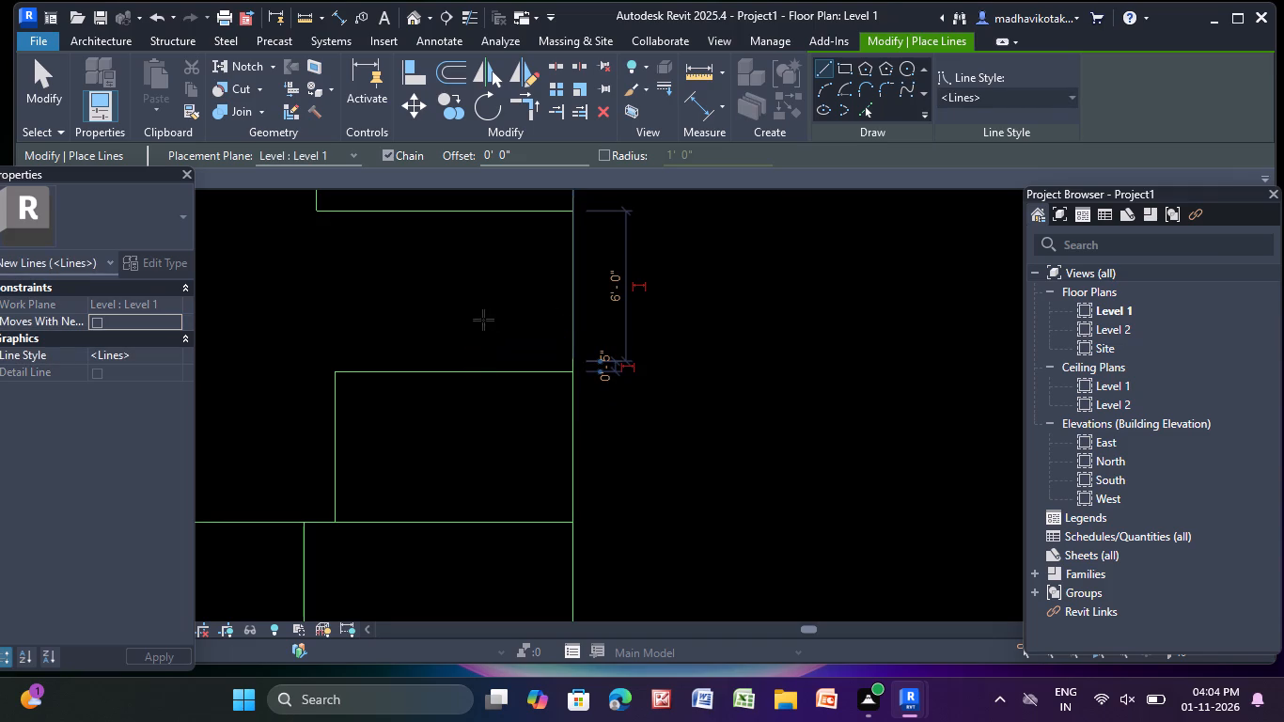
{"action": "left_click", "coordinate": [571, 356]}
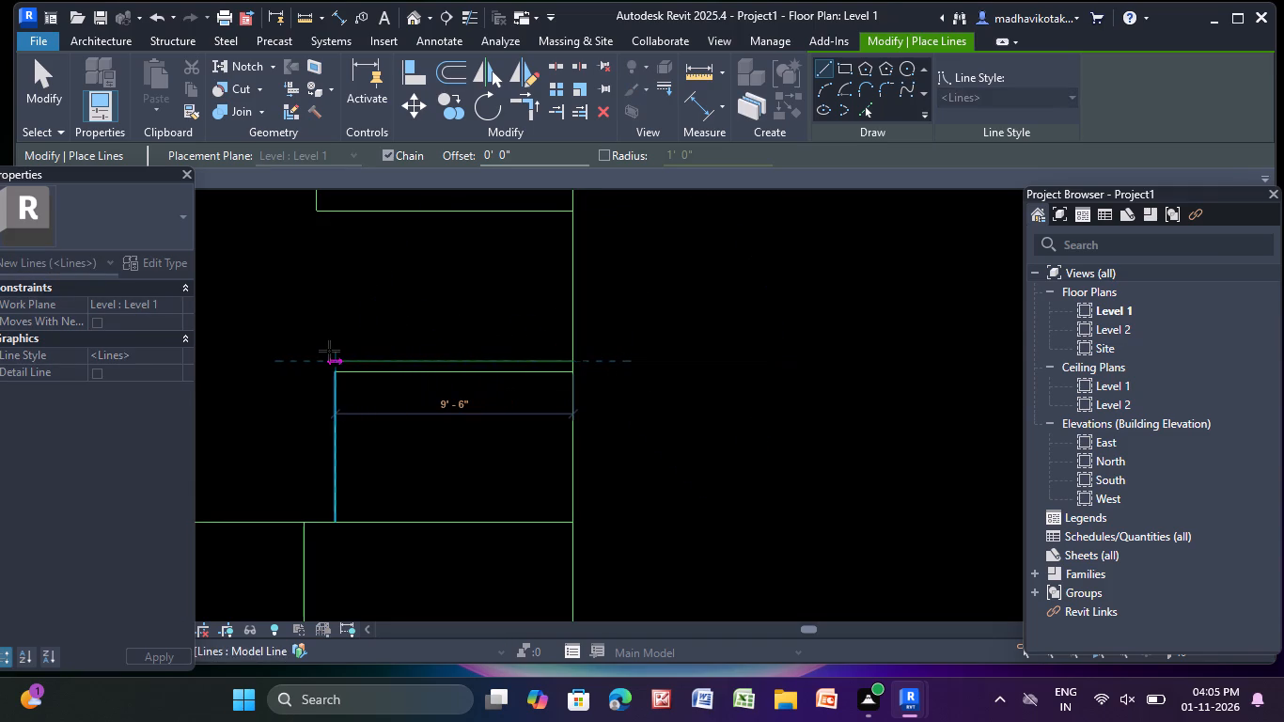
{"action": "left_click", "coordinate": [334, 358]}
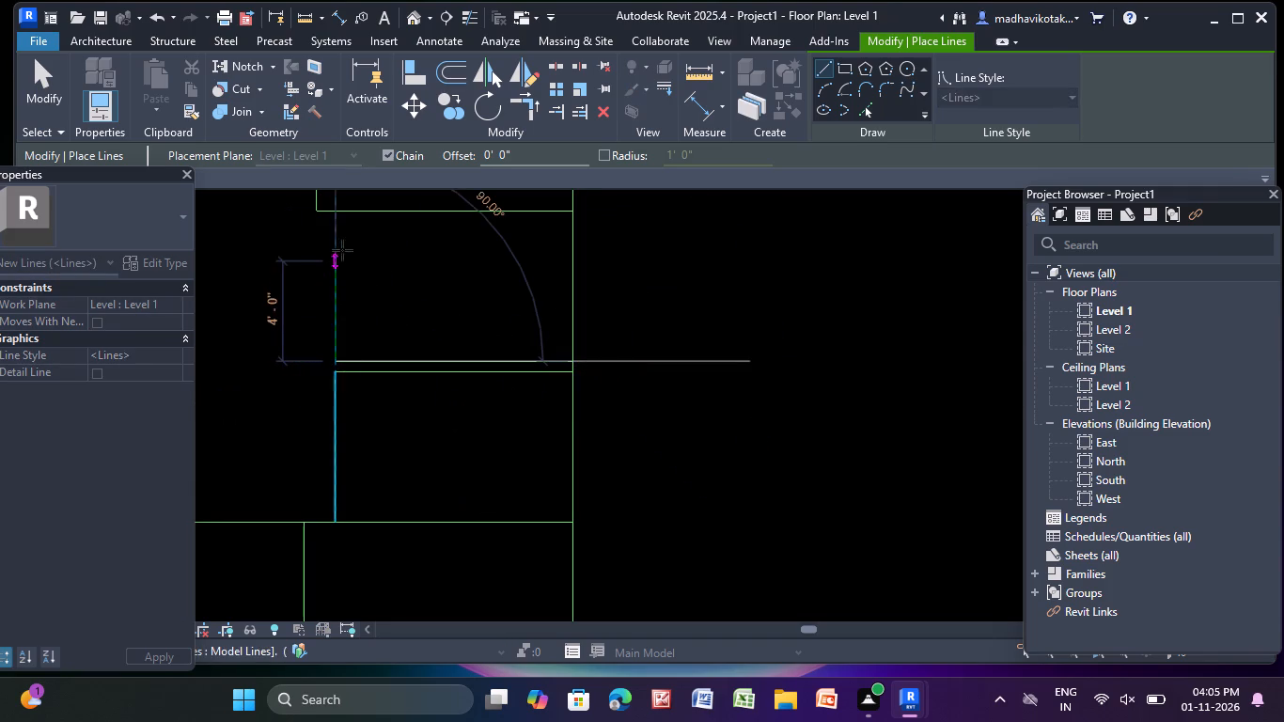
{"action": "left_click", "coordinate": [336, 215]}
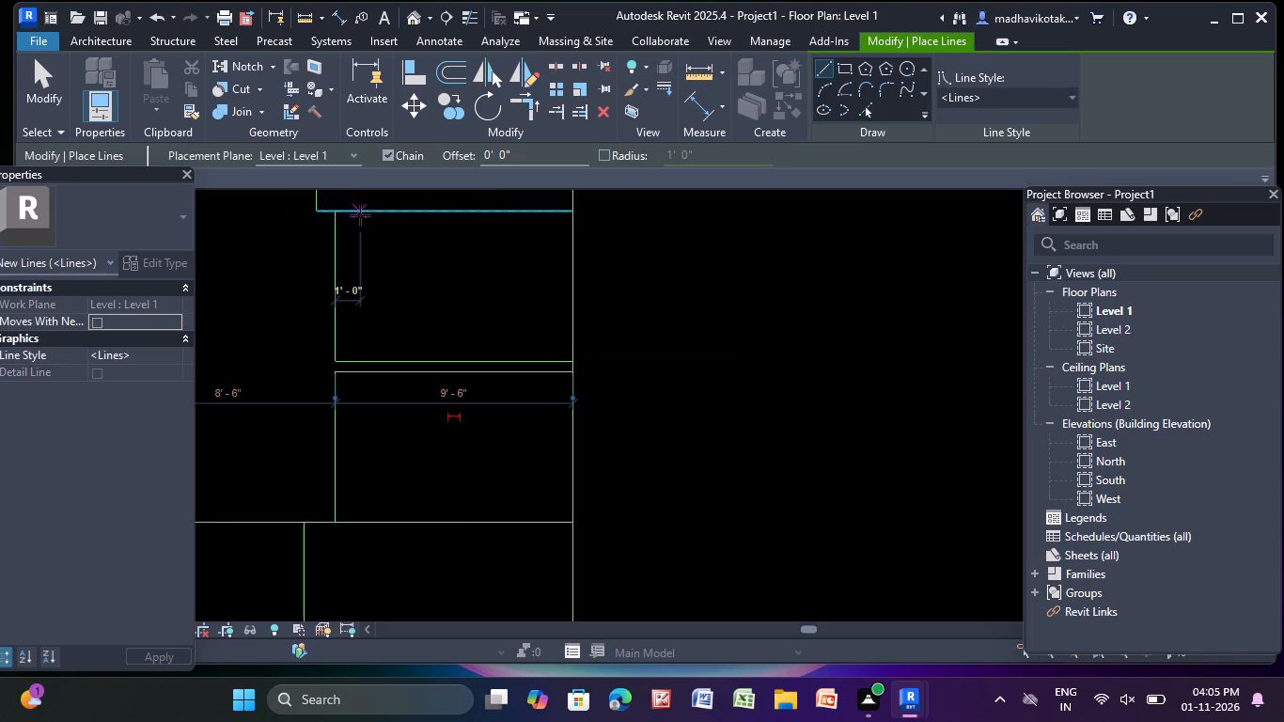
{"action": "key", "text": "Escape"}
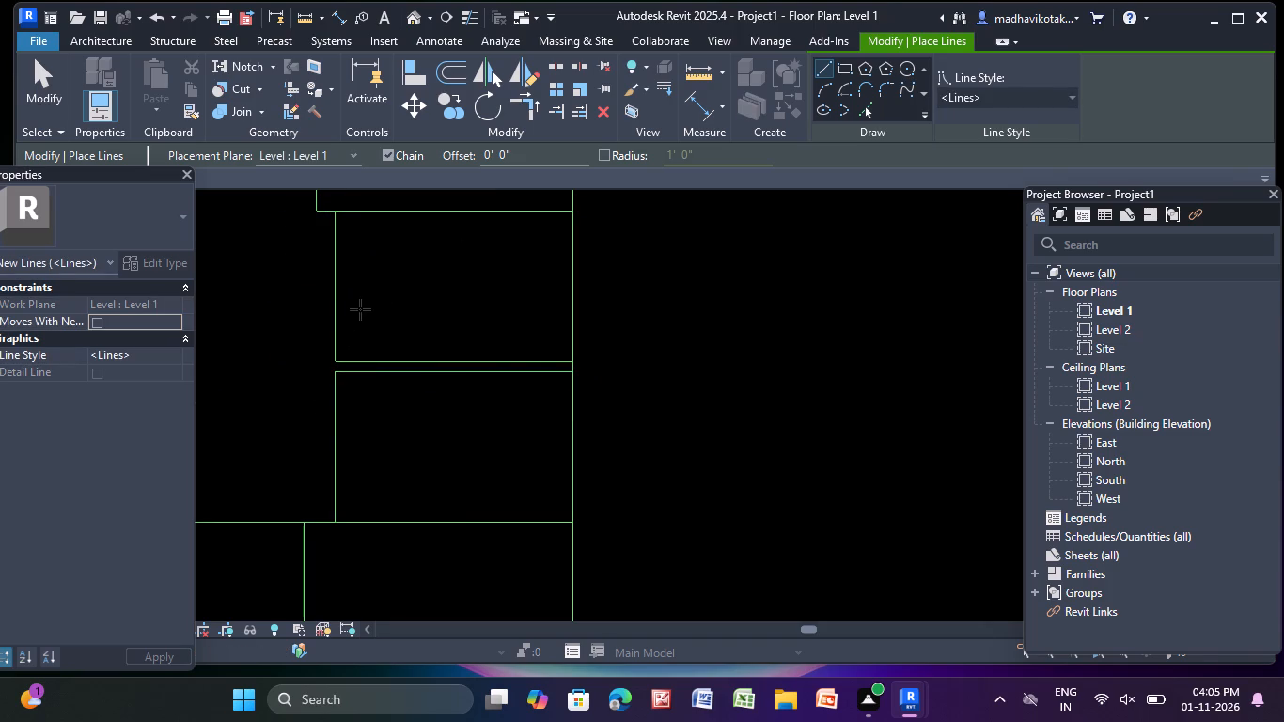
Draw a 5" vertical model line joining the left ends of the two parallel 9'-6" lines.
{"action": "scroll", "coordinate": [328, 369], "scroll_direction": "up", "scroll_amount": 4}
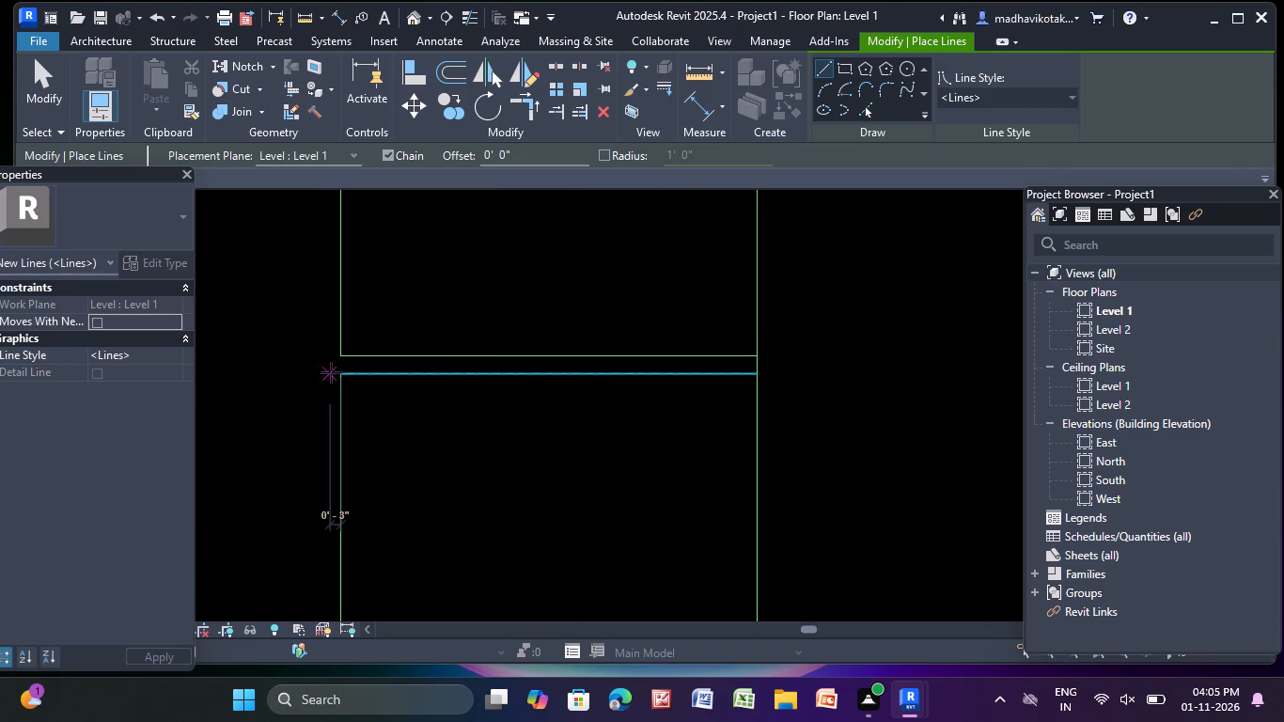
{"action": "scroll", "coordinate": [337, 371], "scroll_direction": "up", "scroll_amount": 4}
{"action": "left_click", "coordinate": [340, 371]}
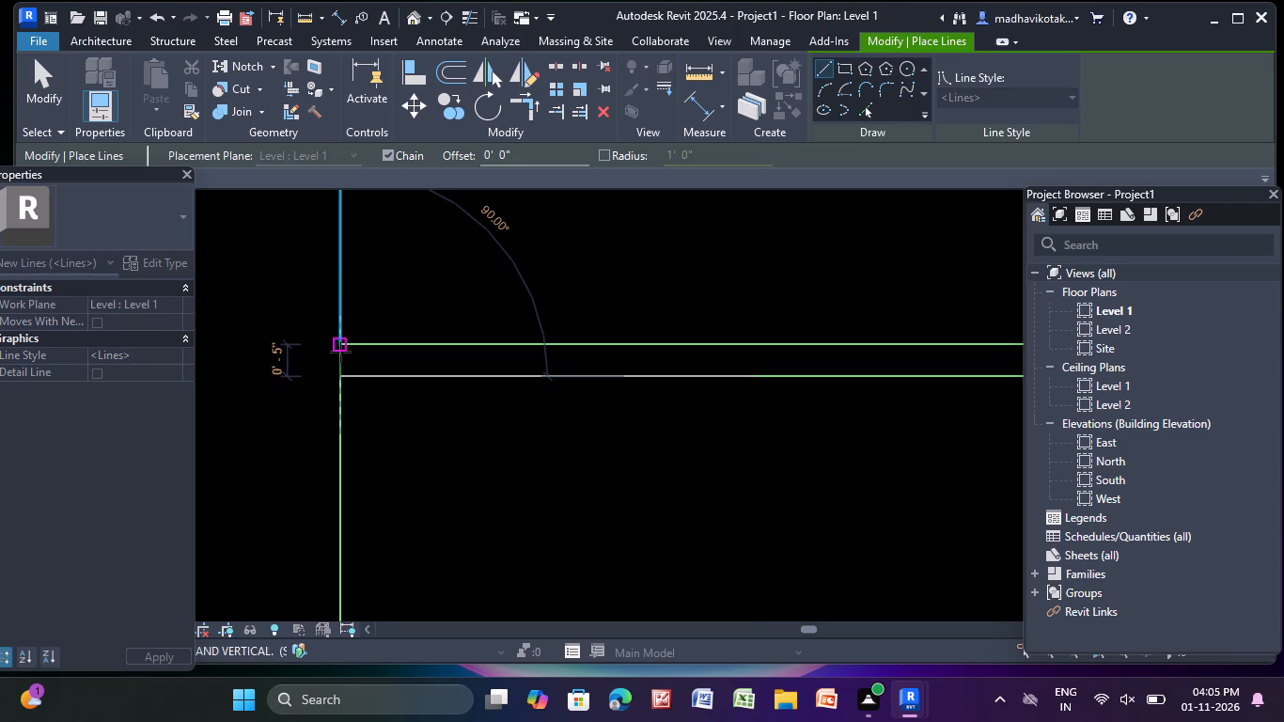
{"action": "left_click", "coordinate": [343, 348]}
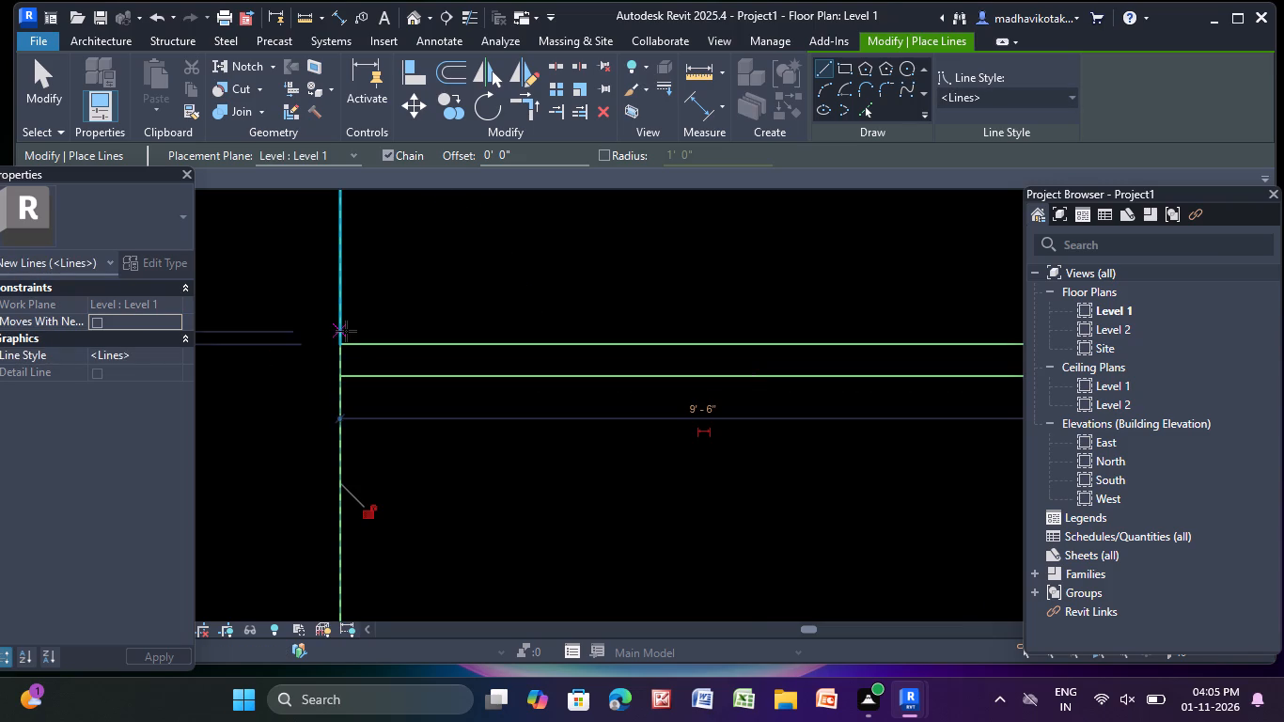
{"action": "key", "text": "Escape"}
Draw a 10" model line rightward from the lower 9'-6" room's bottom-left corner, and from its end a 6' vertical line up to that room's top line.
{"action": "scroll", "coordinate": [347, 321], "scroll_direction": "down", "scroll_amount": 9}
{"action": "scroll", "coordinate": [346, 487], "scroll_direction": "up", "scroll_amount": 3}
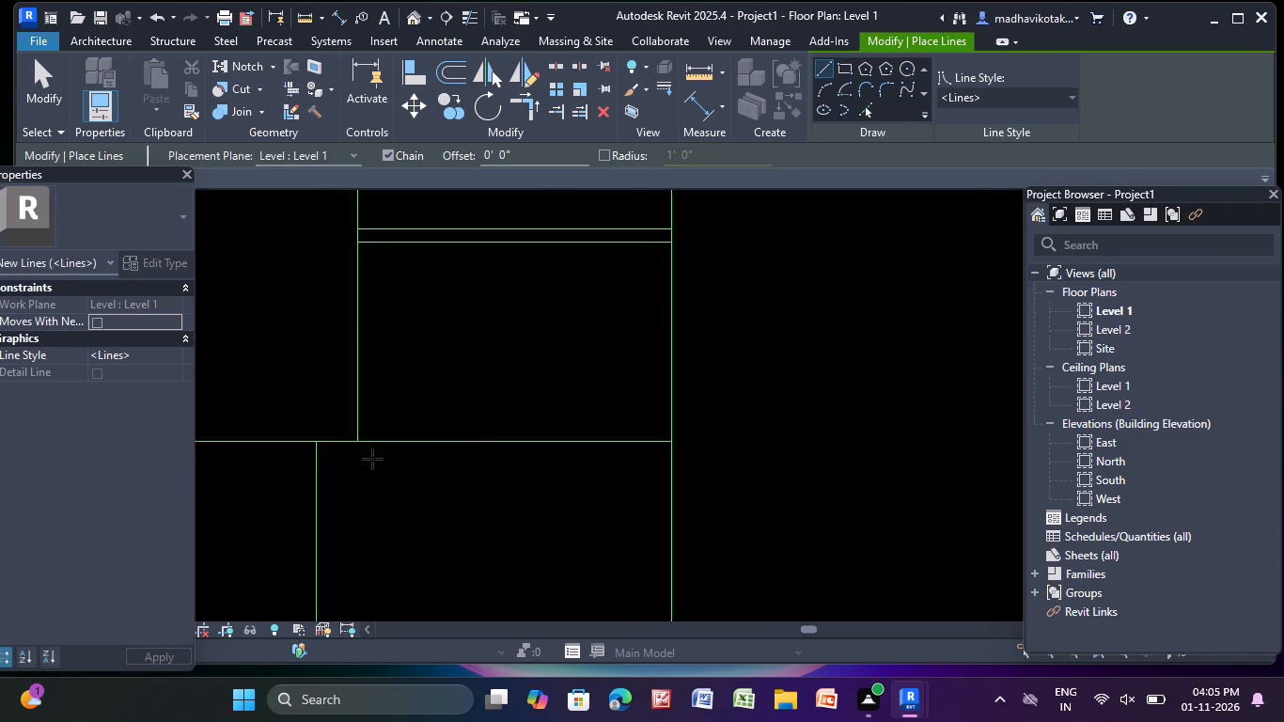
{"action": "scroll", "coordinate": [372, 458], "scroll_direction": "up", "scroll_amount": 9}
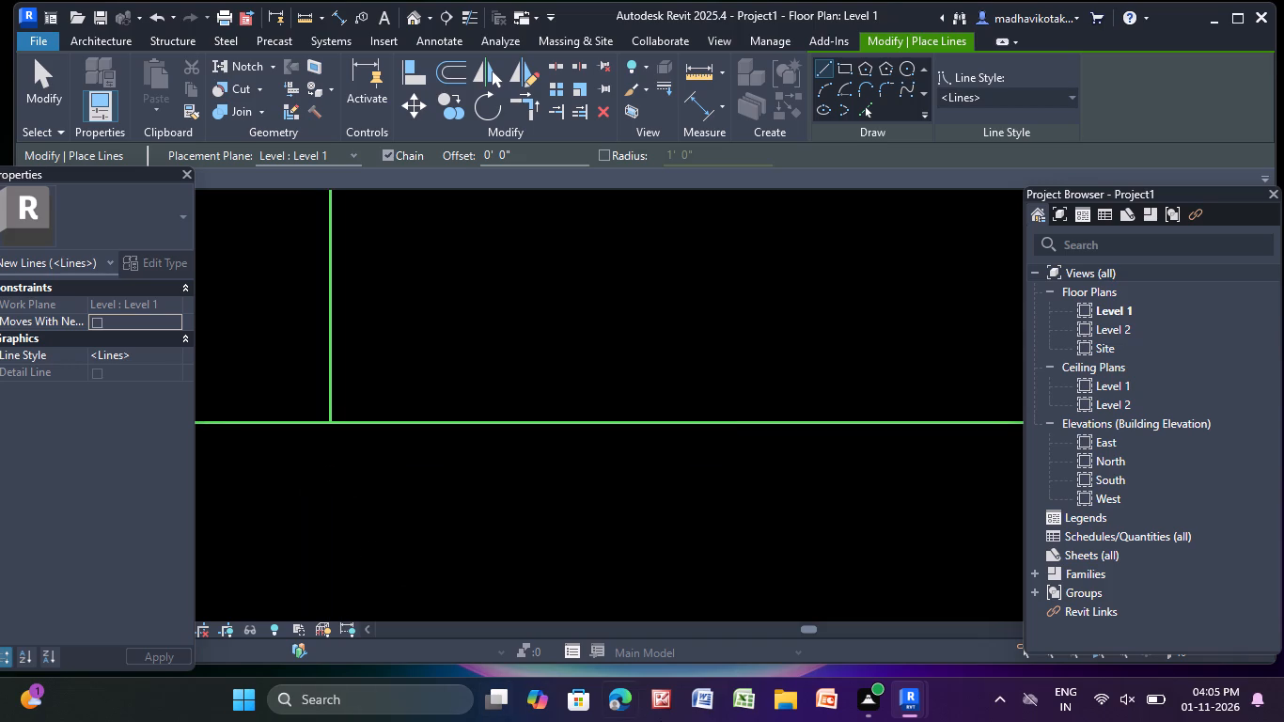
{"action": "left_click", "coordinate": [334, 423]}
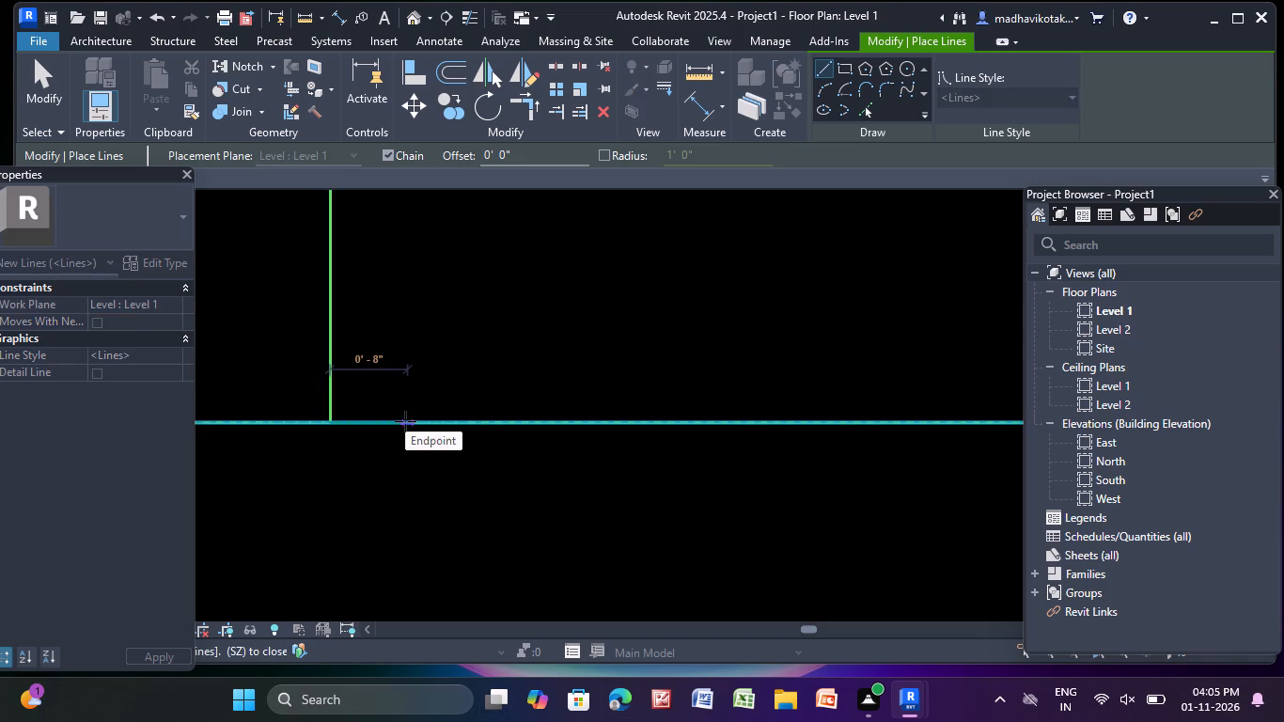
{"action": "key", "text": "1"}
{"action": "type", "text": "0\""}
{"action": "key", "text": "Return"}
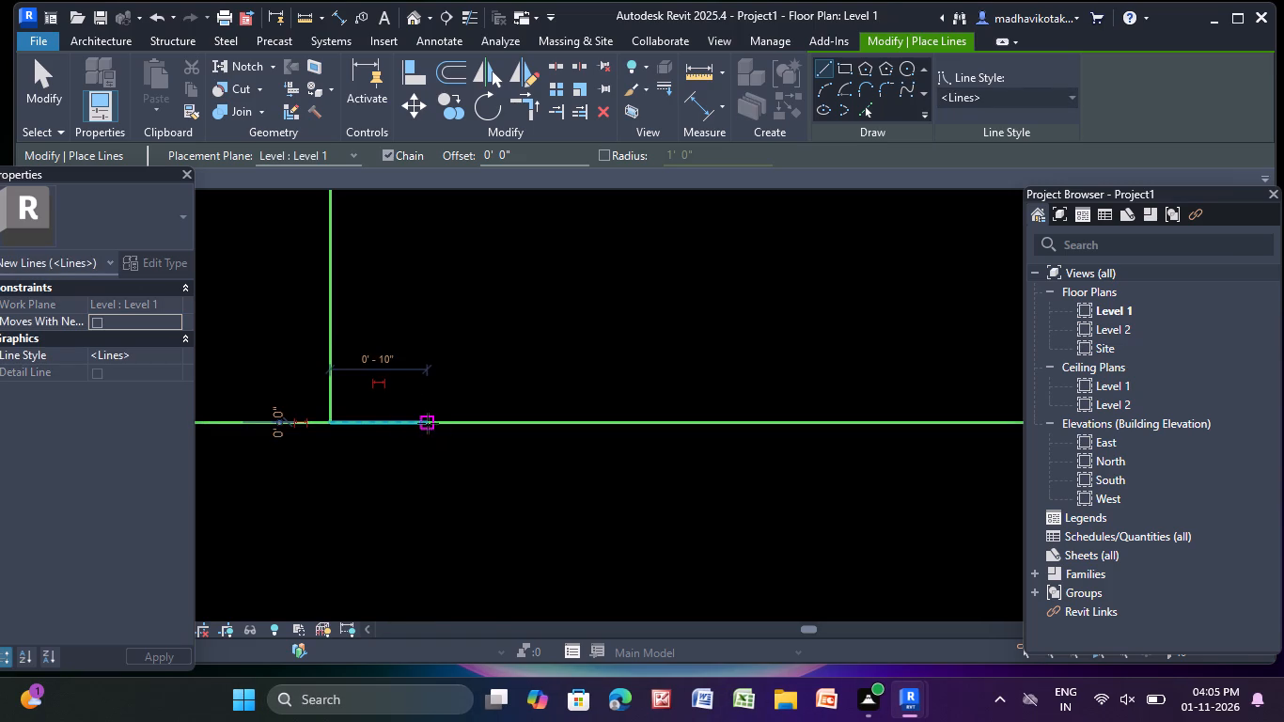
{"action": "left_click", "coordinate": [419, 427]}
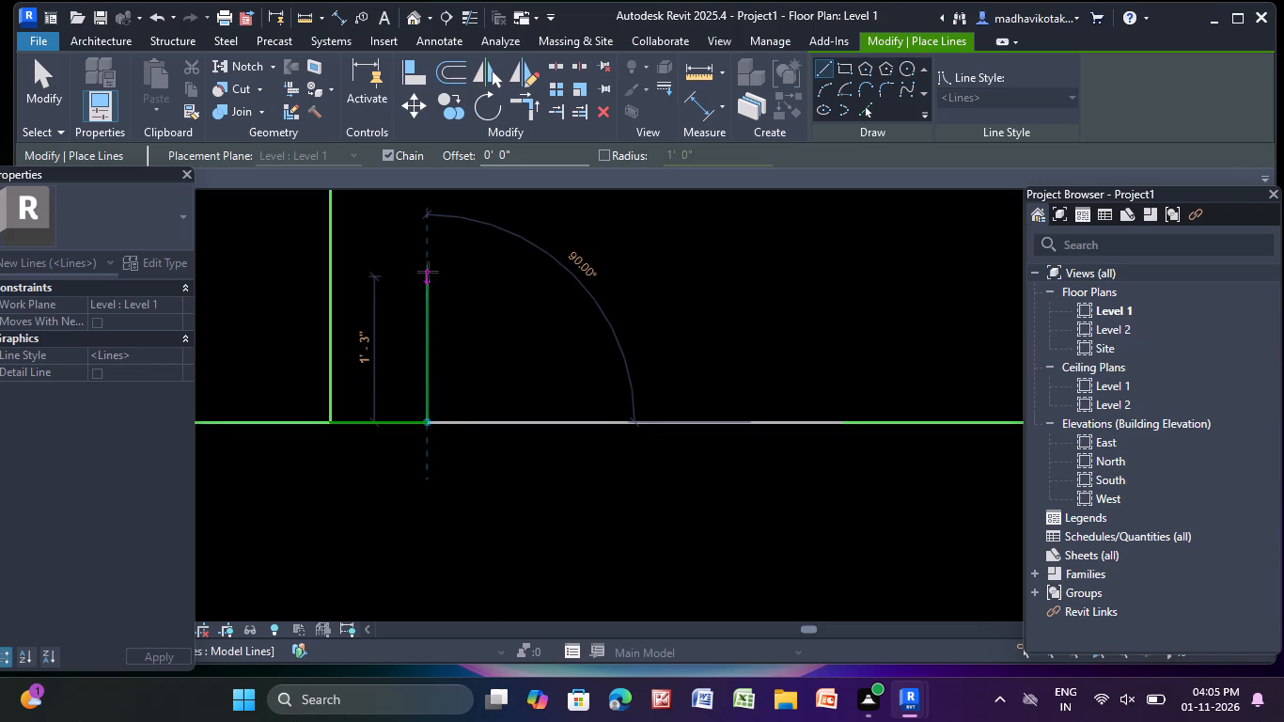
{"action": "scroll", "coordinate": [428, 272], "scroll_direction": "down", "scroll_amount": 9}
{"action": "middle_click_drag", "start_coordinate": [428, 272], "coordinate": [402, 587]}
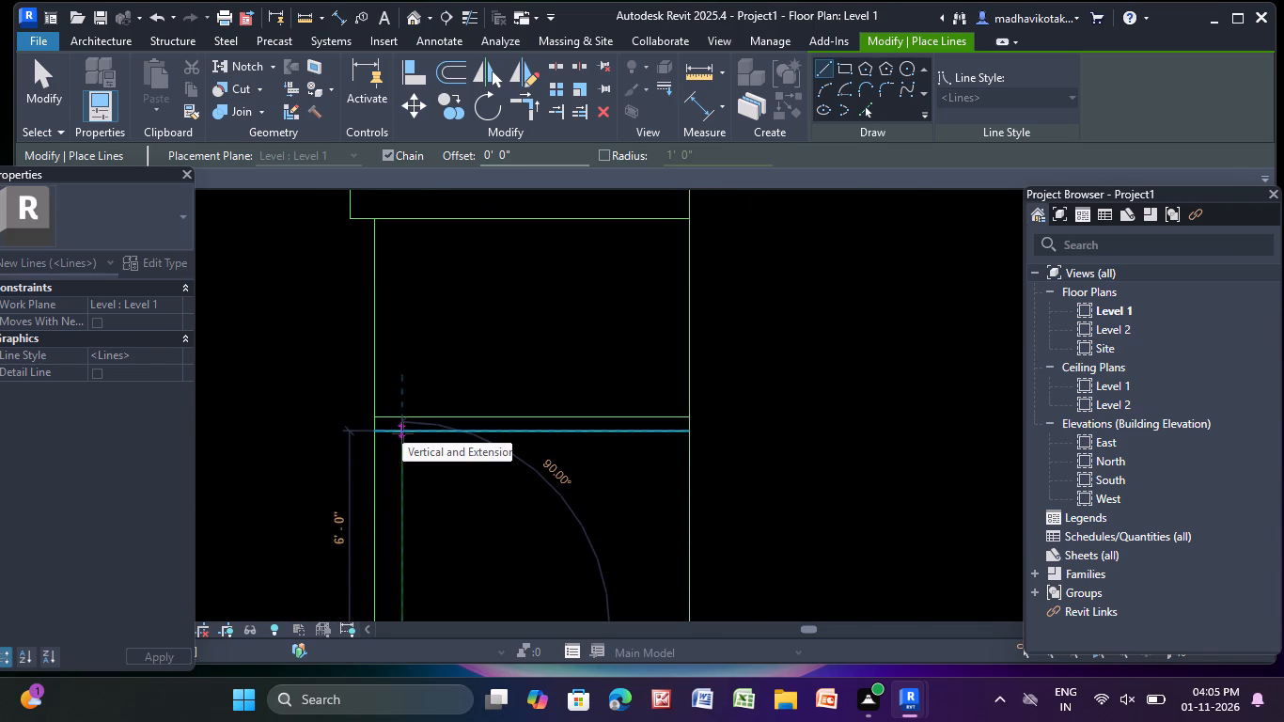
{"action": "left_click", "coordinate": [402, 432]}
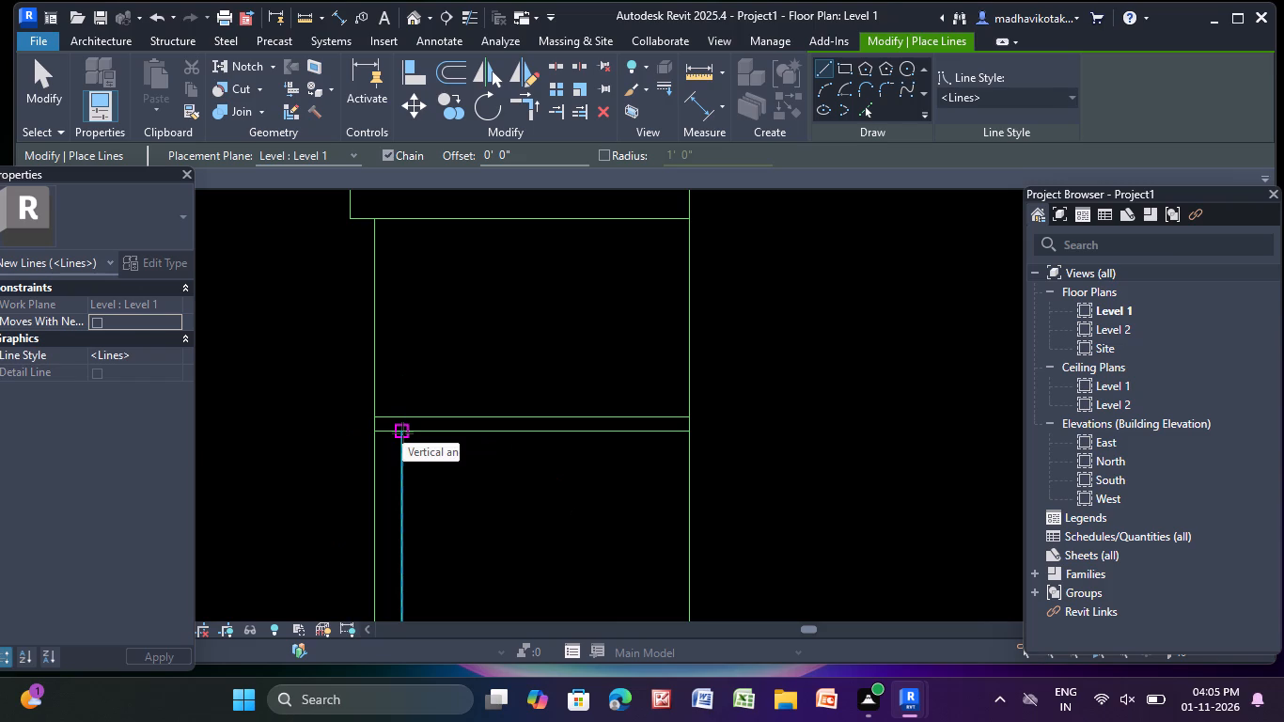
Draw a 10" model line rightward along the lower room's bottom from the first inner vertical's foot, and a 6' vertical up to its top line.
{"action": "key", "text": "Escape"}
{"action": "scroll", "coordinate": [404, 436], "scroll_direction": "down", "scroll_amount": 6}
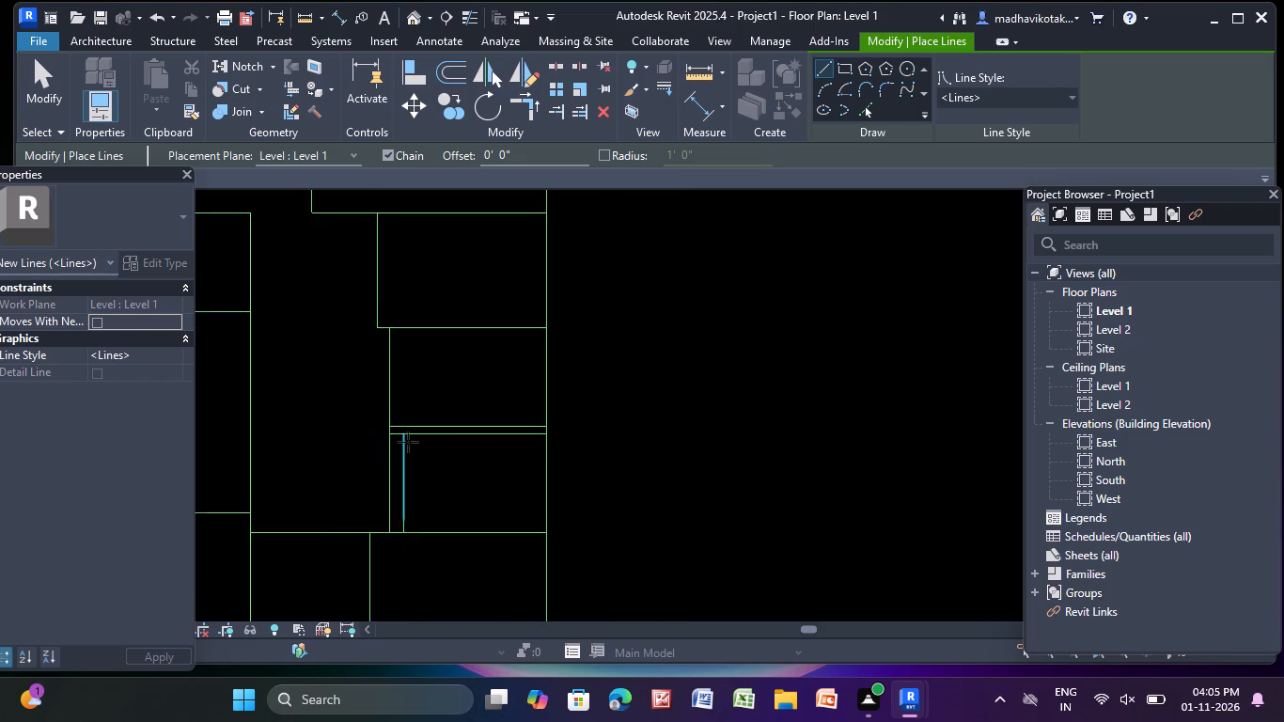
{"action": "scroll", "coordinate": [408, 442], "scroll_direction": "down", "scroll_amount": 2}
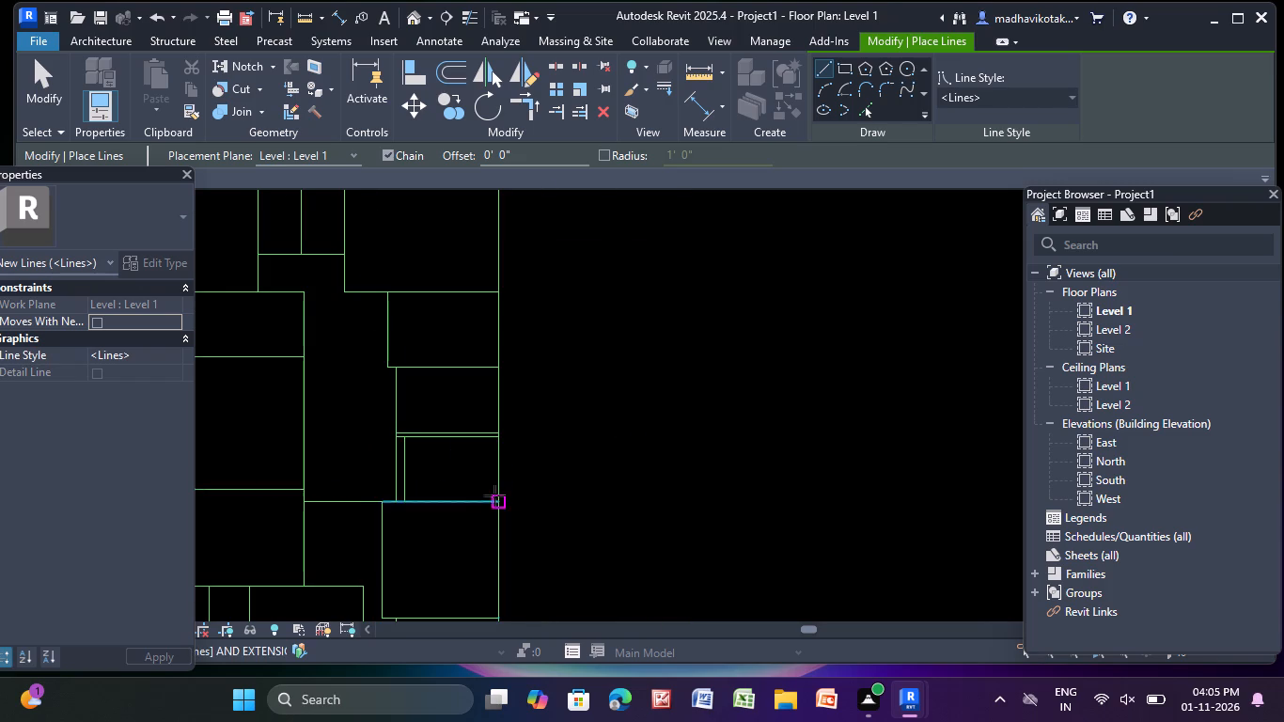
{"action": "scroll", "coordinate": [494, 495], "scroll_direction": "up", "scroll_amount": 8}
{"action": "scroll", "coordinate": [247, 479], "scroll_direction": "up", "scroll_amount": 2}
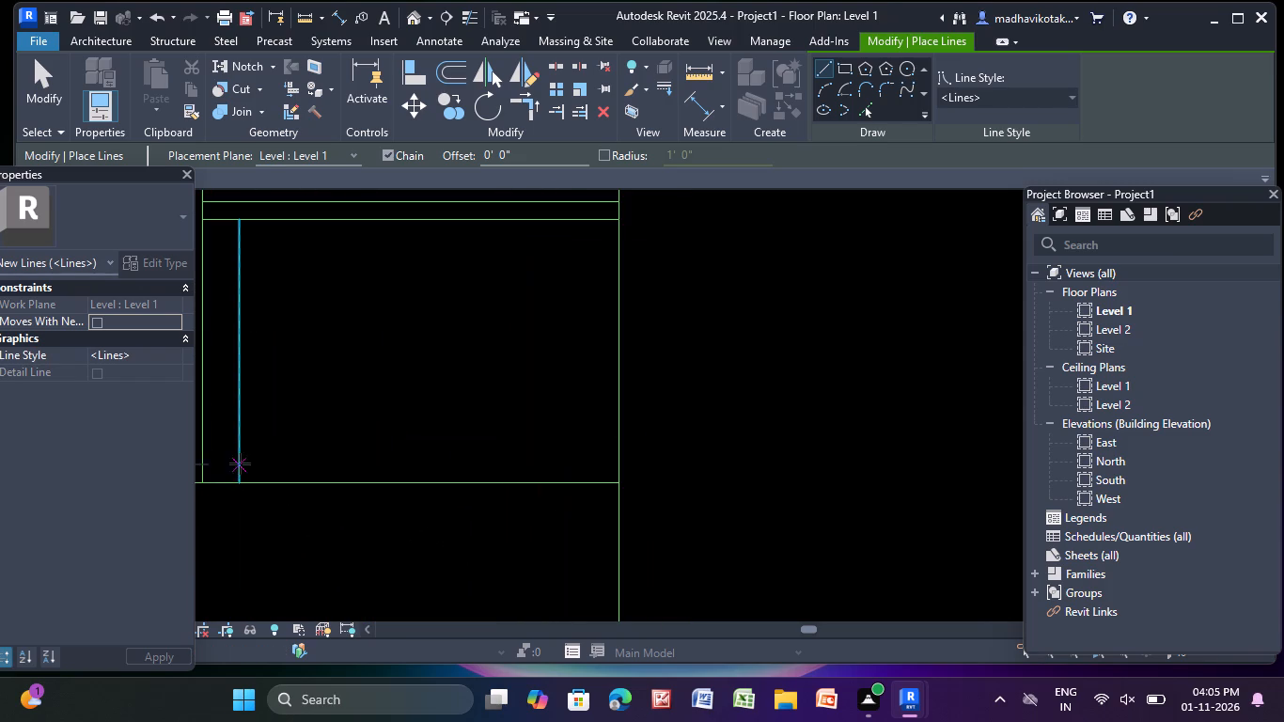
{"action": "scroll", "coordinate": [243, 475], "scroll_direction": "up", "scroll_amount": 3}
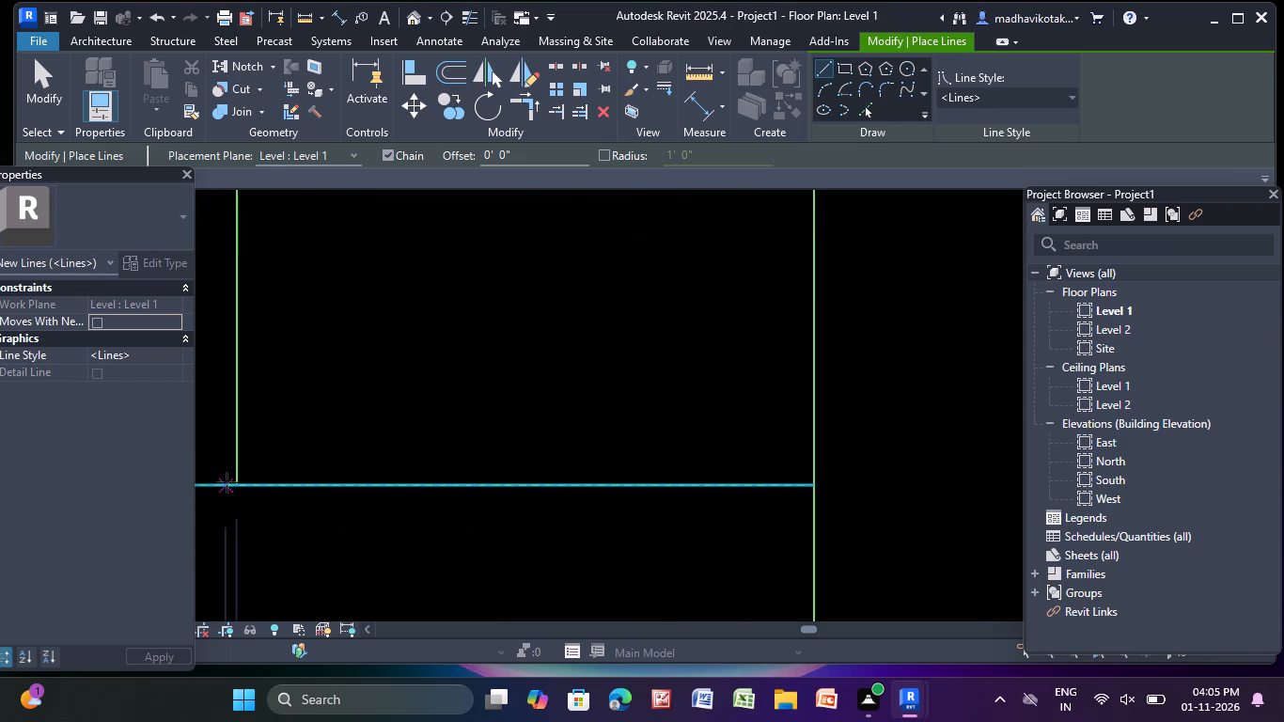
{"action": "left_click", "coordinate": [236, 484]}
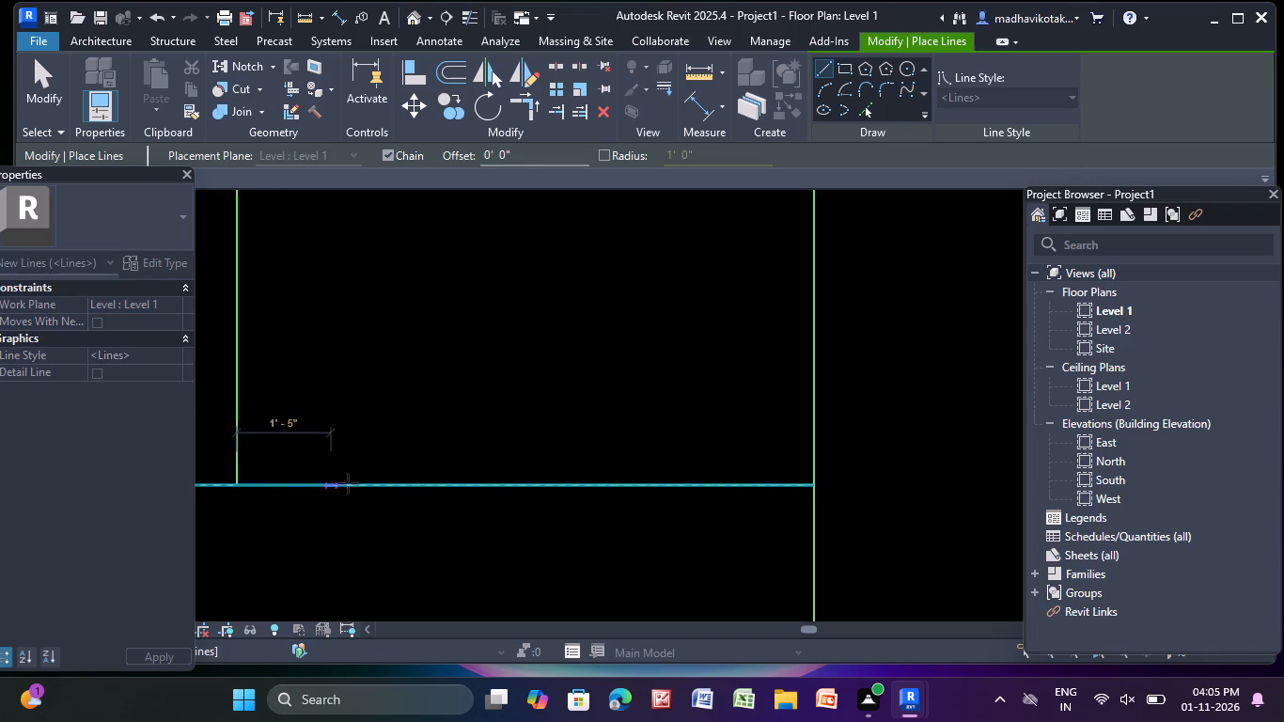
{"action": "key", "text": "1"}
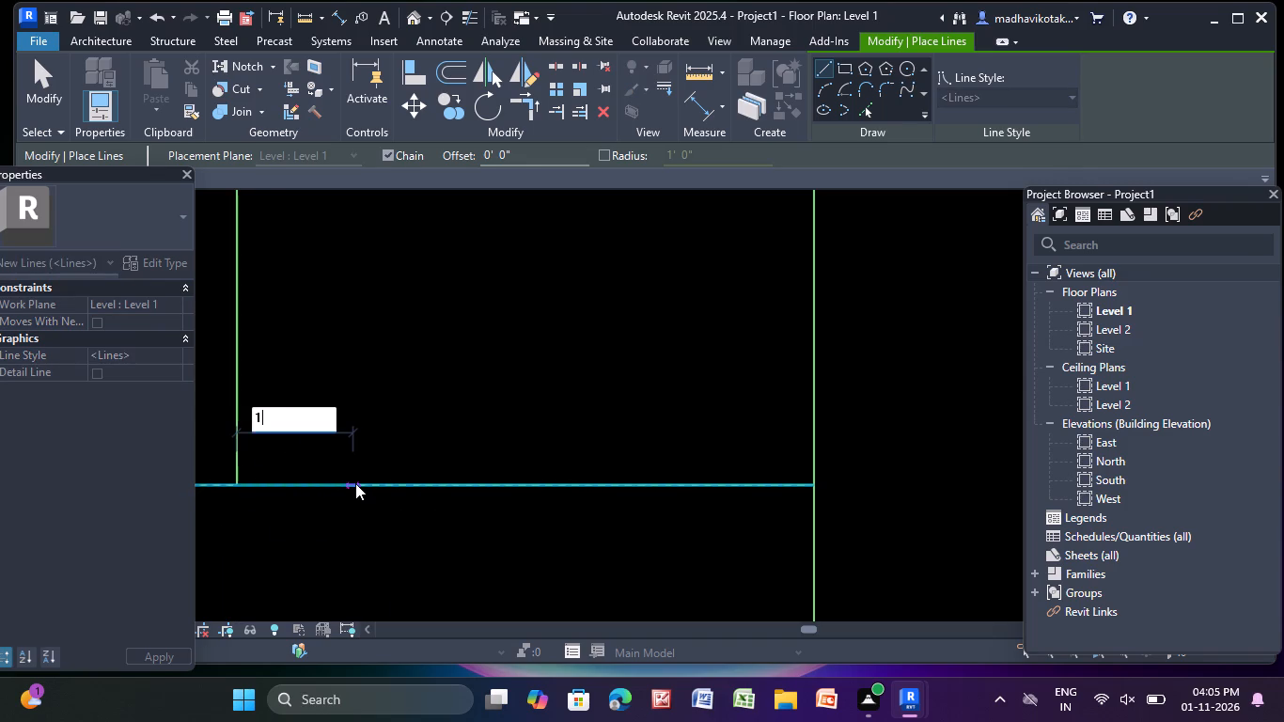
{"action": "key", "text": "0"}
{"action": "key", "text": "shift+quotedbl"}
{"action": "key", "text": "Return"}
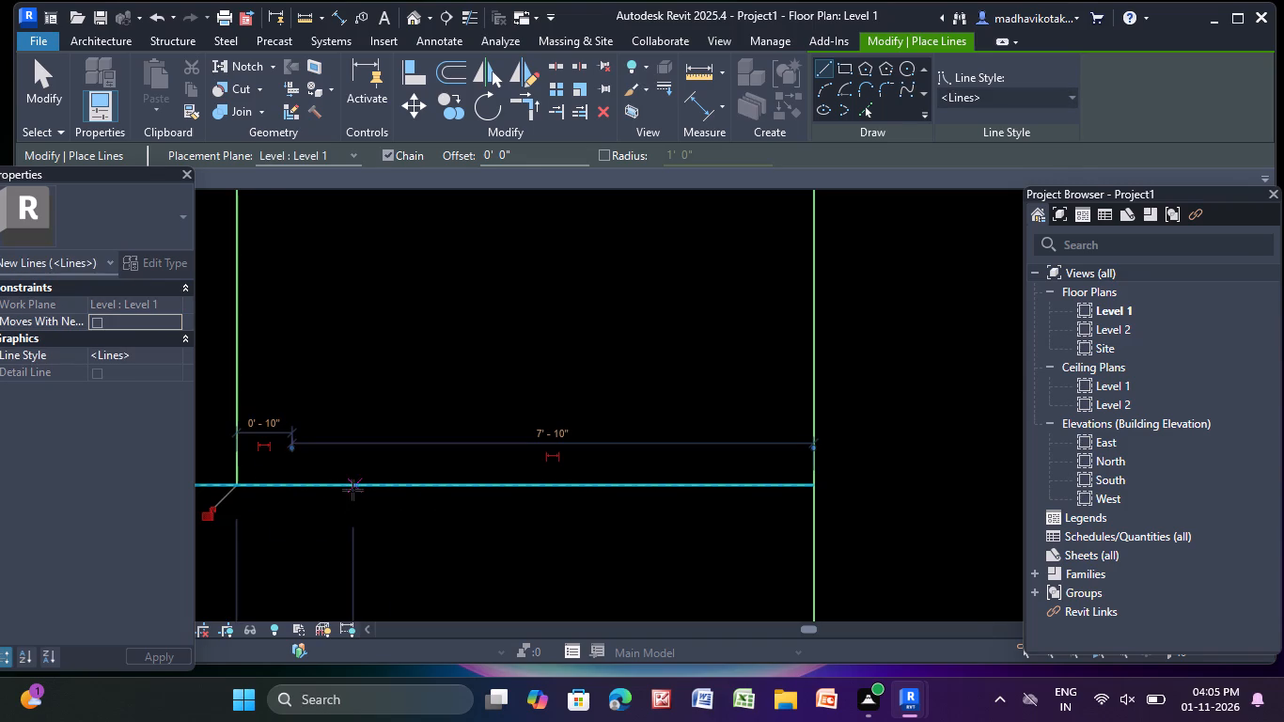
{"action": "left_click", "coordinate": [291, 482]}
{"action": "middle_click_drag", "start_coordinate": [290, 272], "coordinate": [289, 382]}
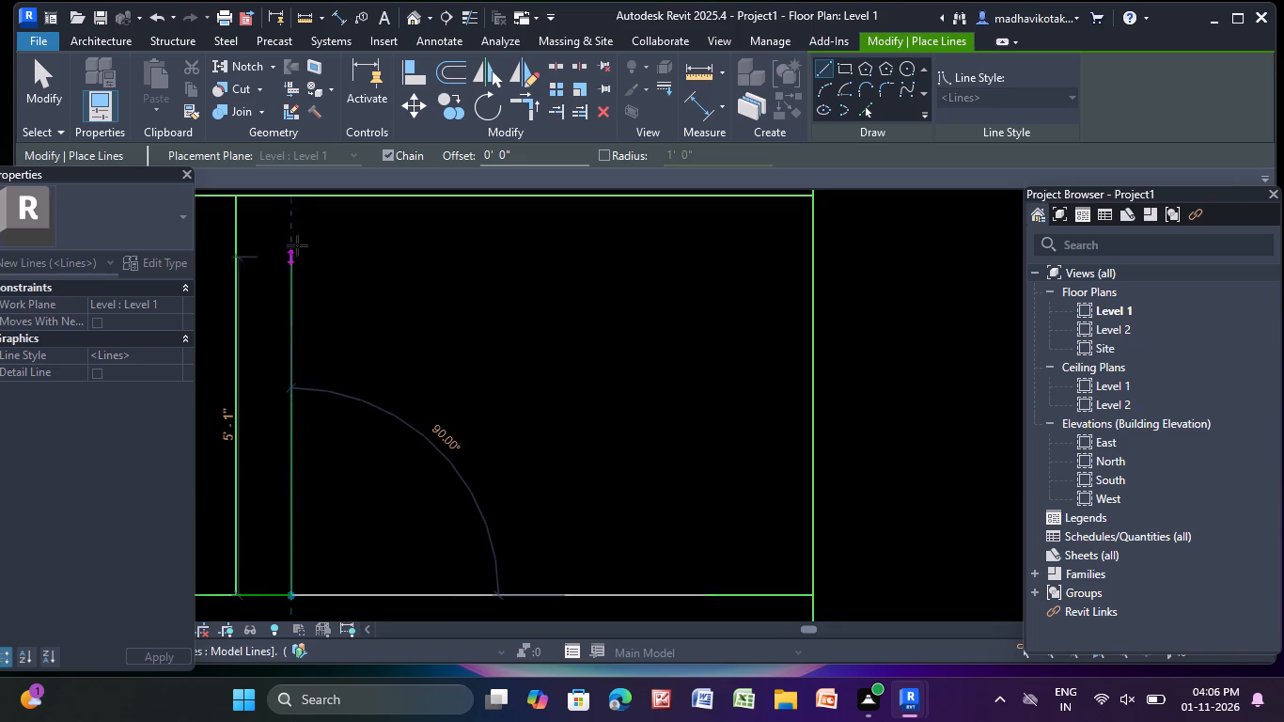
{"action": "left_click", "coordinate": [294, 196]}
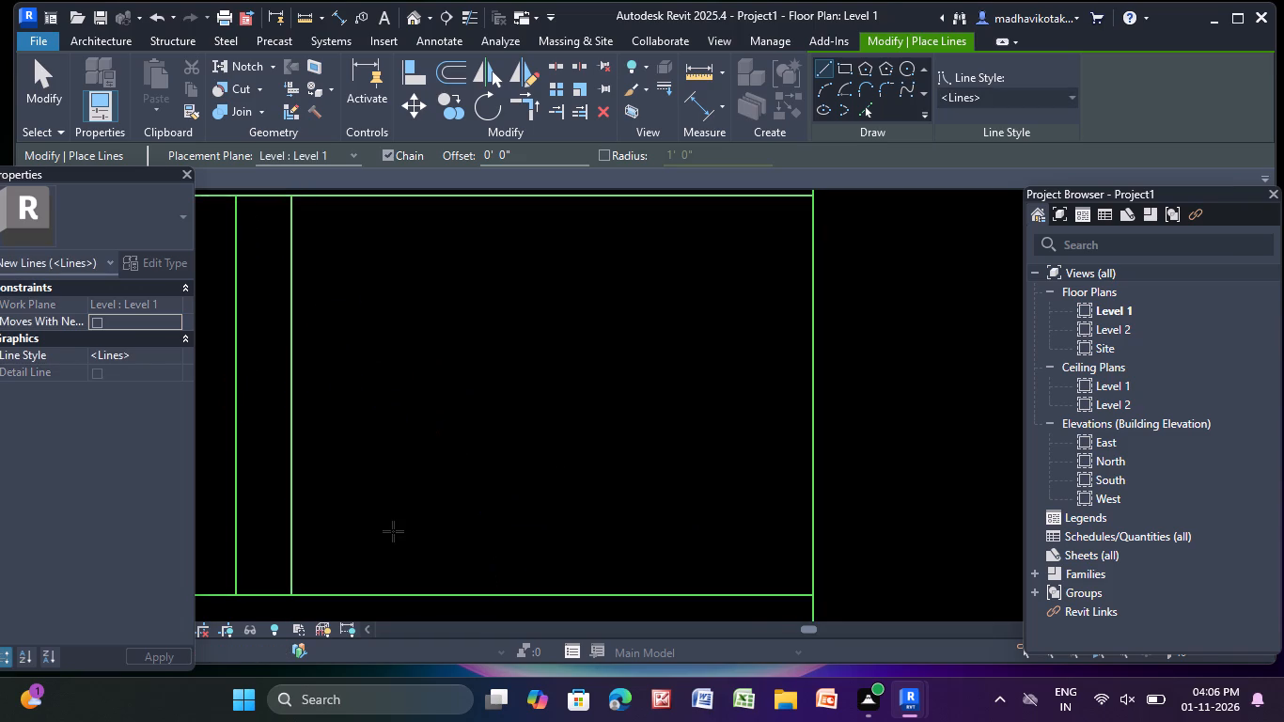
Draw another 10" model line rightward from the second inner vertical's foot, and a 6' vertical line up to the lower room's top line.
{"action": "middle_click_drag", "start_coordinate": [388, 534], "coordinate": [340, 338]}
{"action": "scroll", "coordinate": [243, 403], "scroll_direction": "up", "scroll_amount": 4}
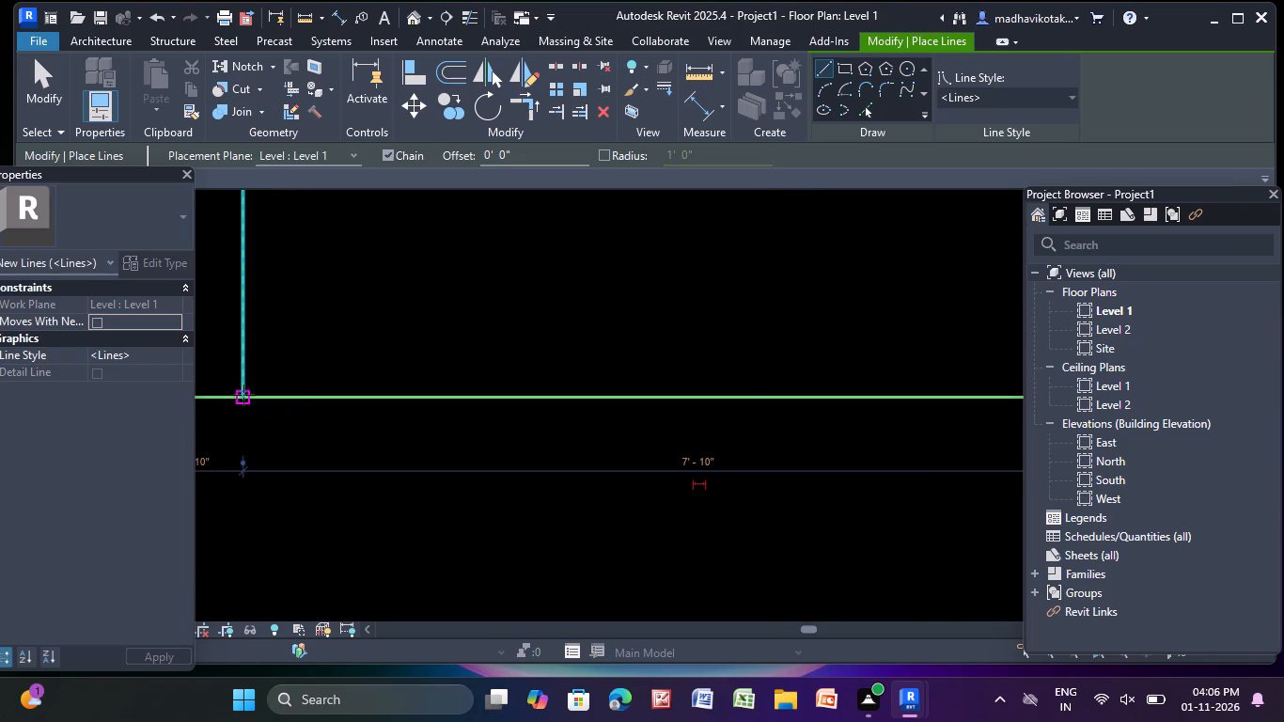
{"action": "left_click", "coordinate": [242, 397]}
{"action": "type", "text": "10\""}
{"action": "key", "text": "Return"}
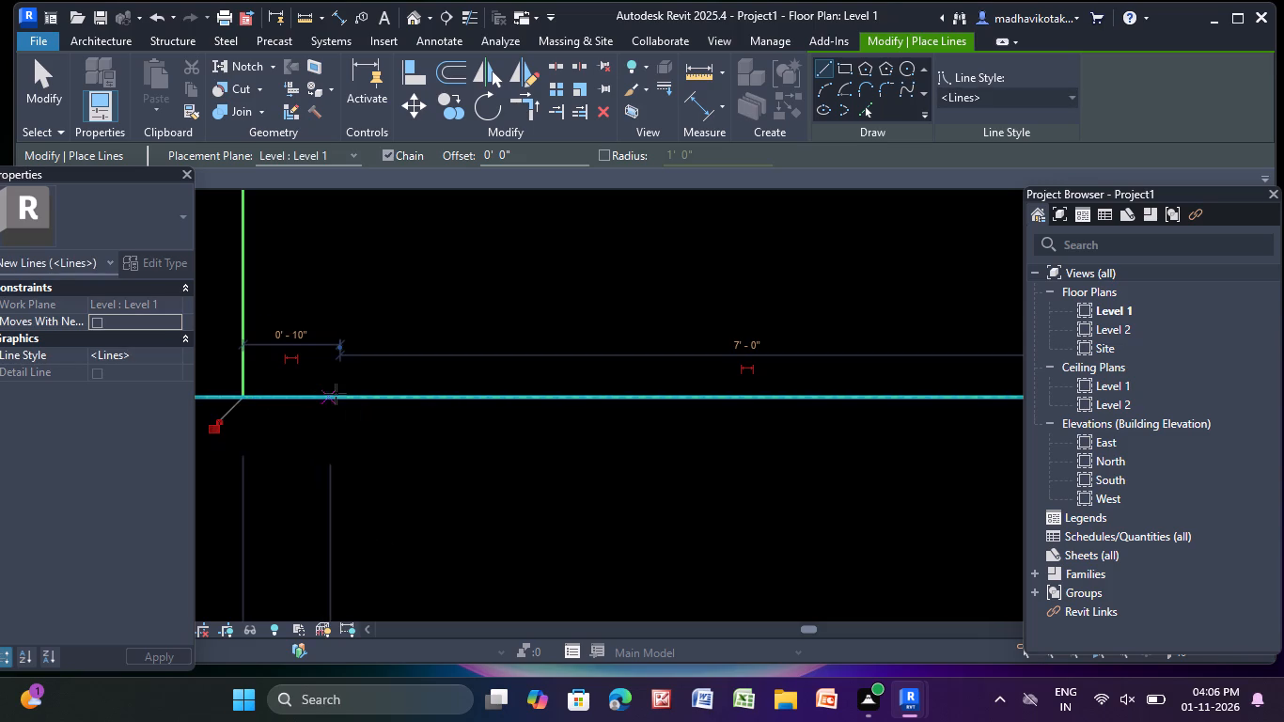
{"action": "left_click", "coordinate": [339, 394]}
{"action": "scroll", "coordinate": [350, 258], "scroll_direction": "down", "scroll_amount": 3}
{"action": "middle_click_drag", "start_coordinate": [350, 258], "coordinate": [355, 560]}
{"action": "scroll", "coordinate": [352, 206], "scroll_direction": "down", "scroll_amount": 1}
{"action": "middle_click_drag", "start_coordinate": [513, 53], "coordinate": [506, 122]}
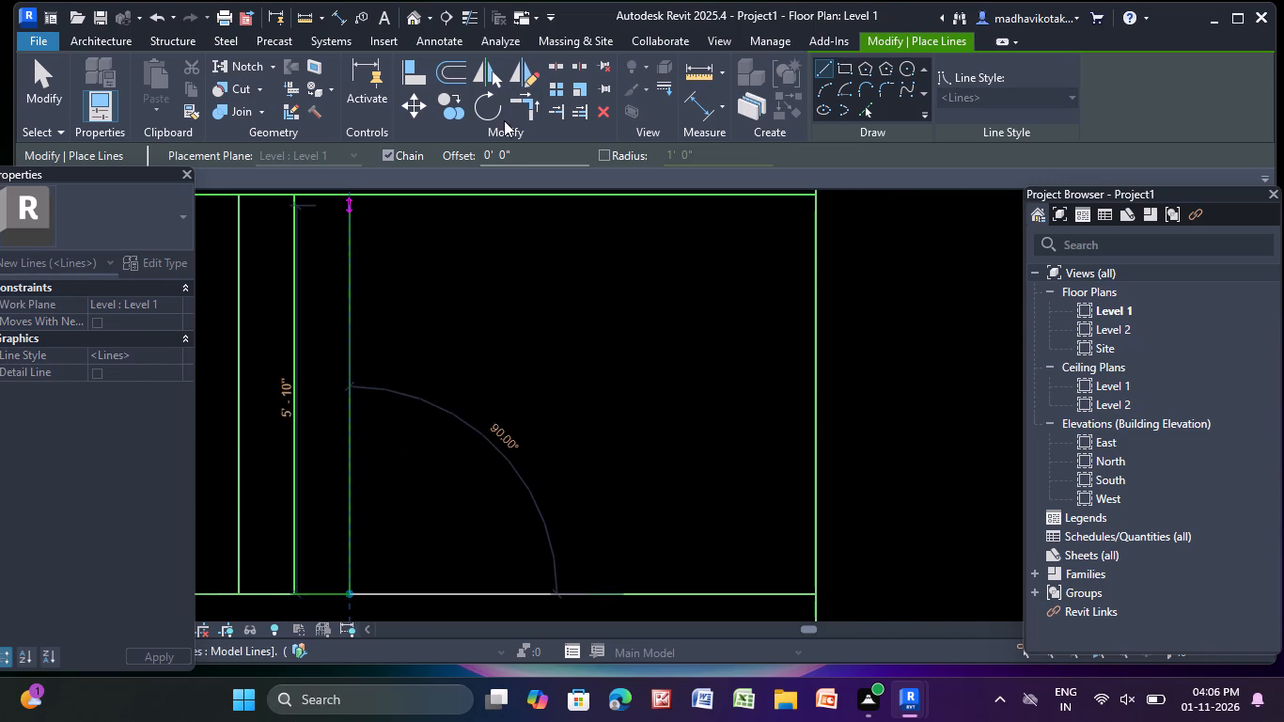
{"action": "middle_click_drag", "start_coordinate": [464, 269], "coordinate": [464, 349]}
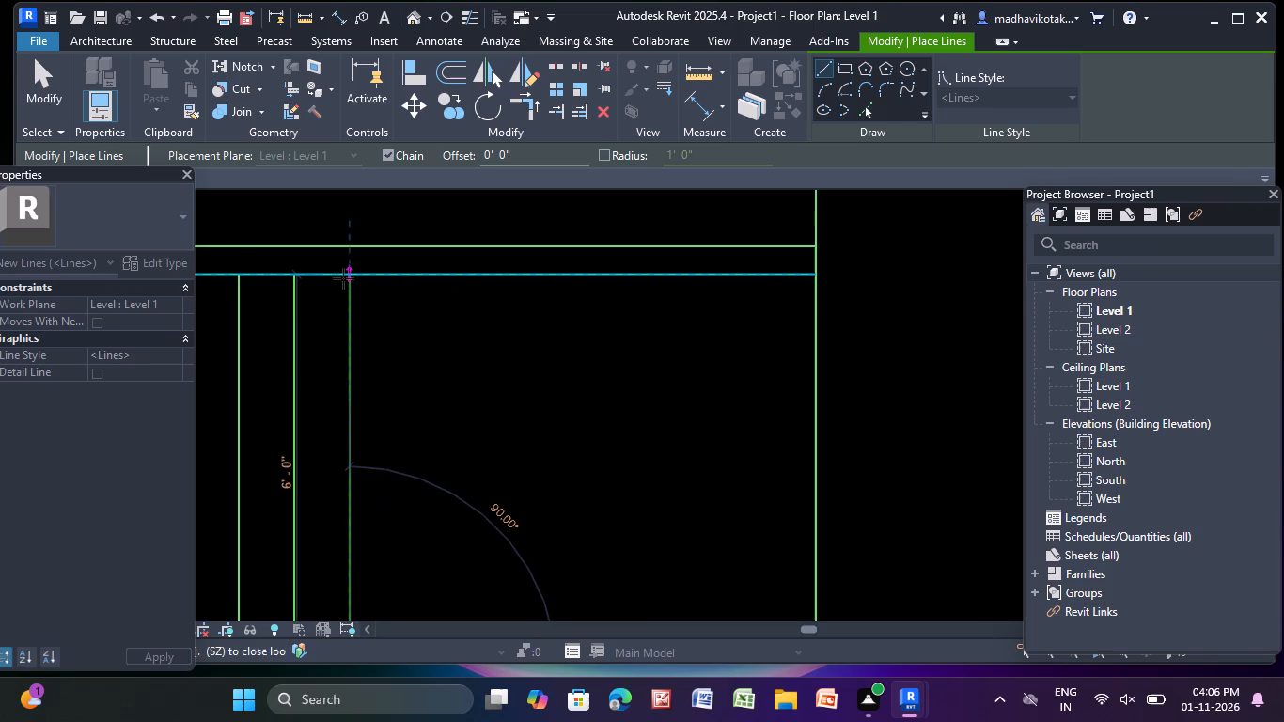
{"action": "left_click", "coordinate": [351, 274]}
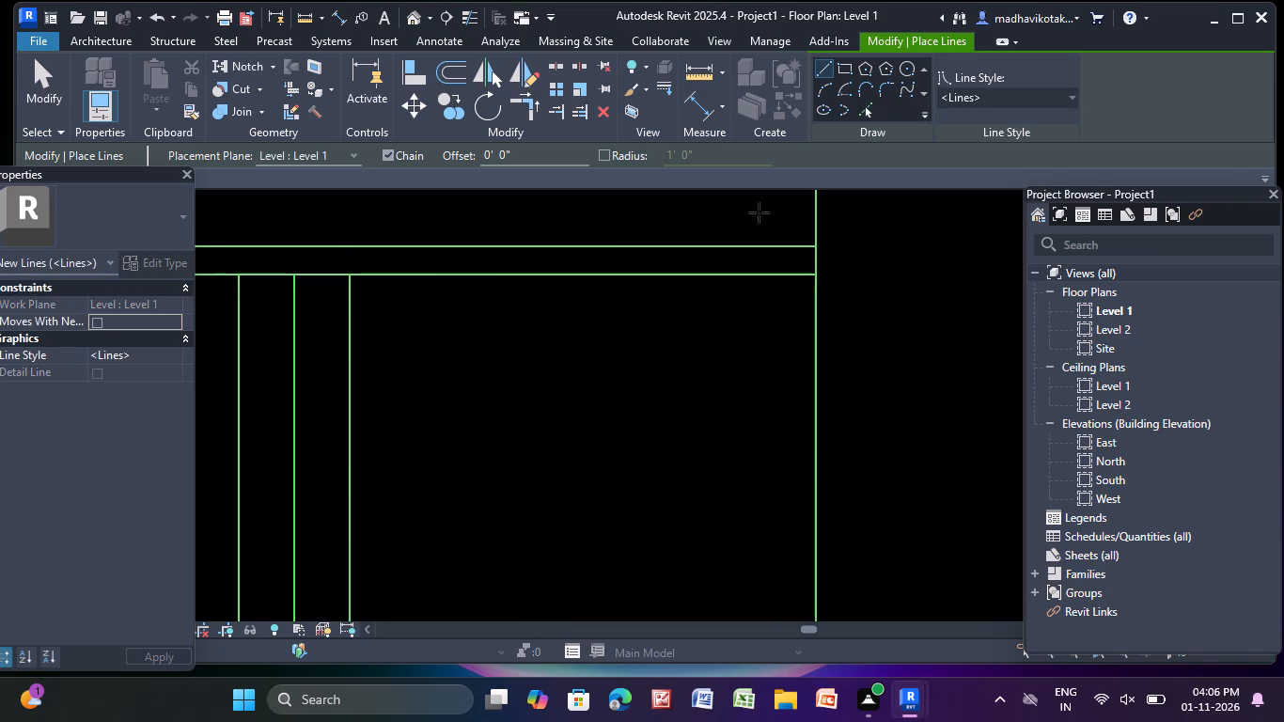
Offset six more vertical lines rightward at 10" spacing across the lower 9'-6" room, using Pick Lines from the third inner vertical.
{"action": "left_click", "coordinate": [526, 159]}
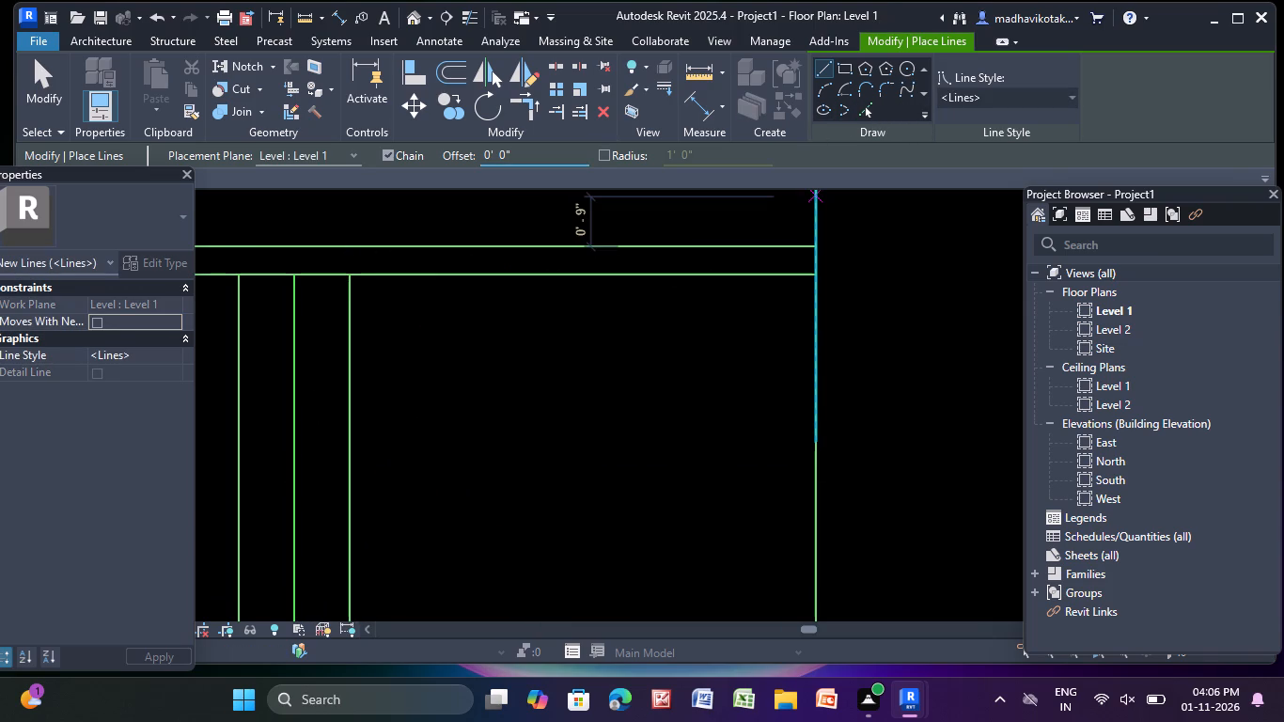
{"action": "key", "text": "BackSpace"}
{"action": "key", "text": "BackSpace"}
{"action": "key", "text": "BackSpace"}
{"action": "key", "text": "BackSpace"}
{"action": "key", "text": "BackSpace"}
{"action": "key", "text": "BackSpace"}
{"action": "key", "text": "BackSpace"}
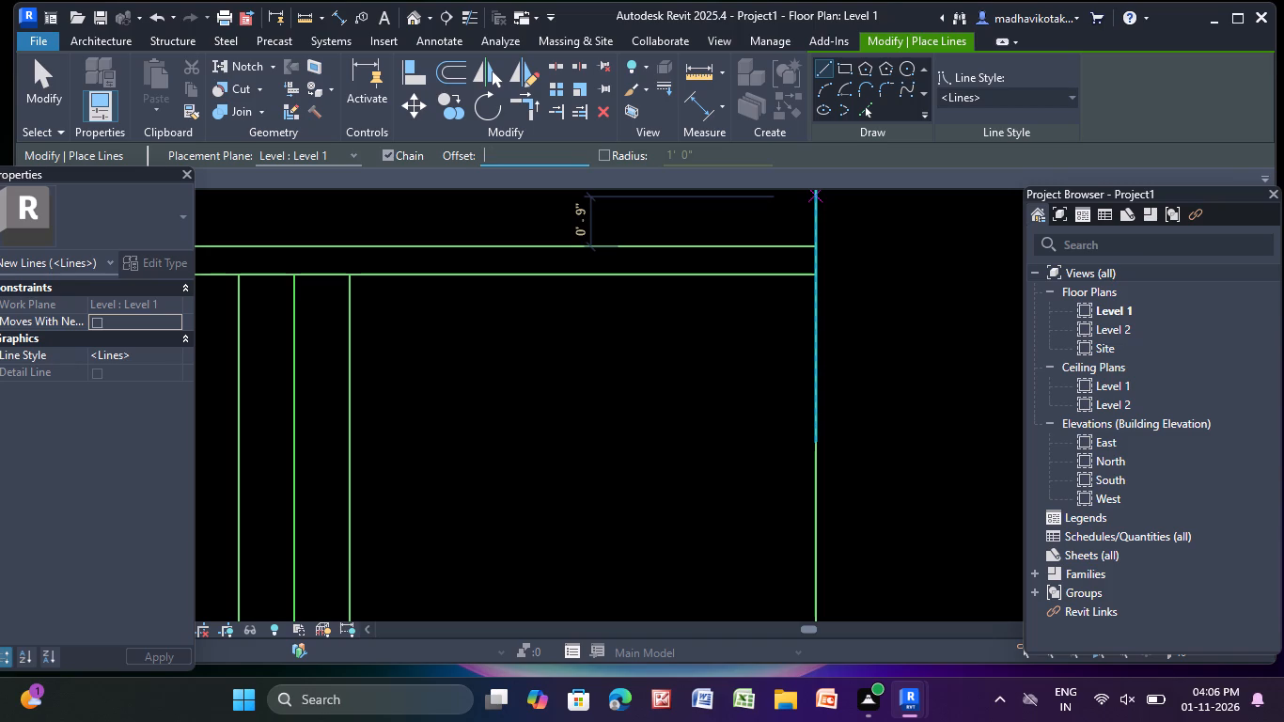
{"action": "type", "text": "10\""}
{"action": "key", "text": "Return"}
{"action": "left_click", "coordinate": [866, 108]}
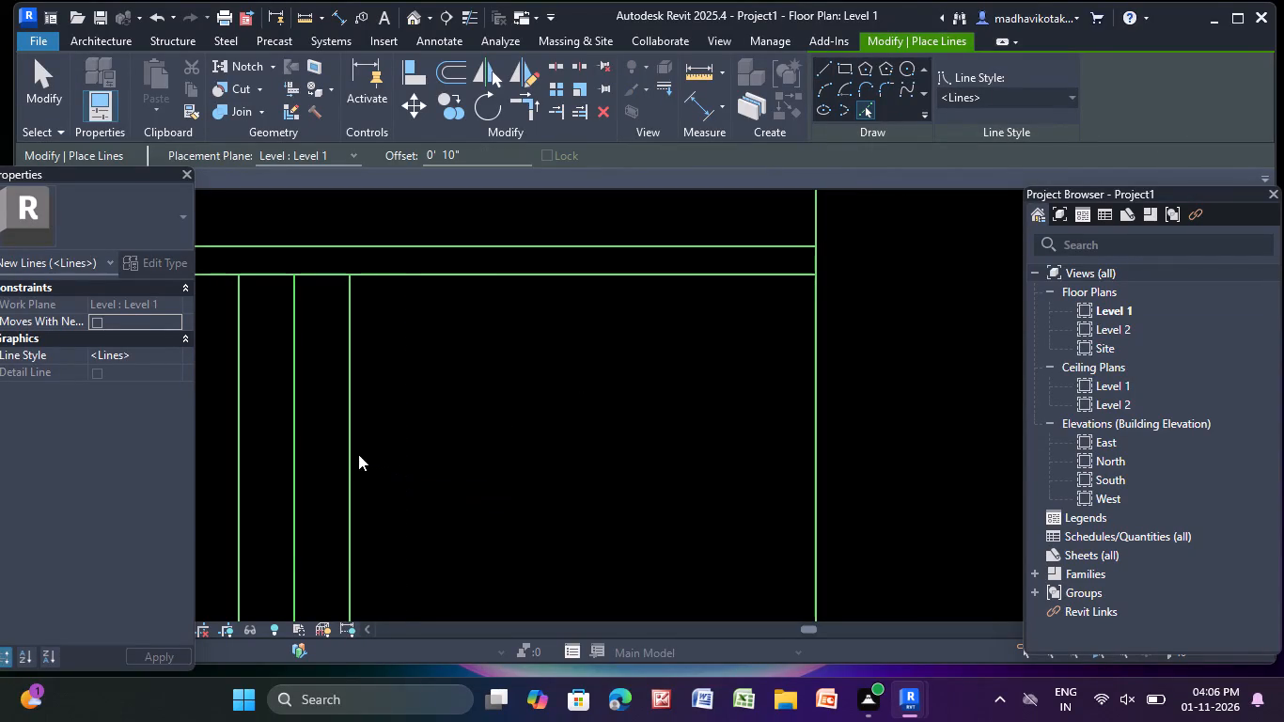
{"action": "left_click", "coordinate": [356, 454]}
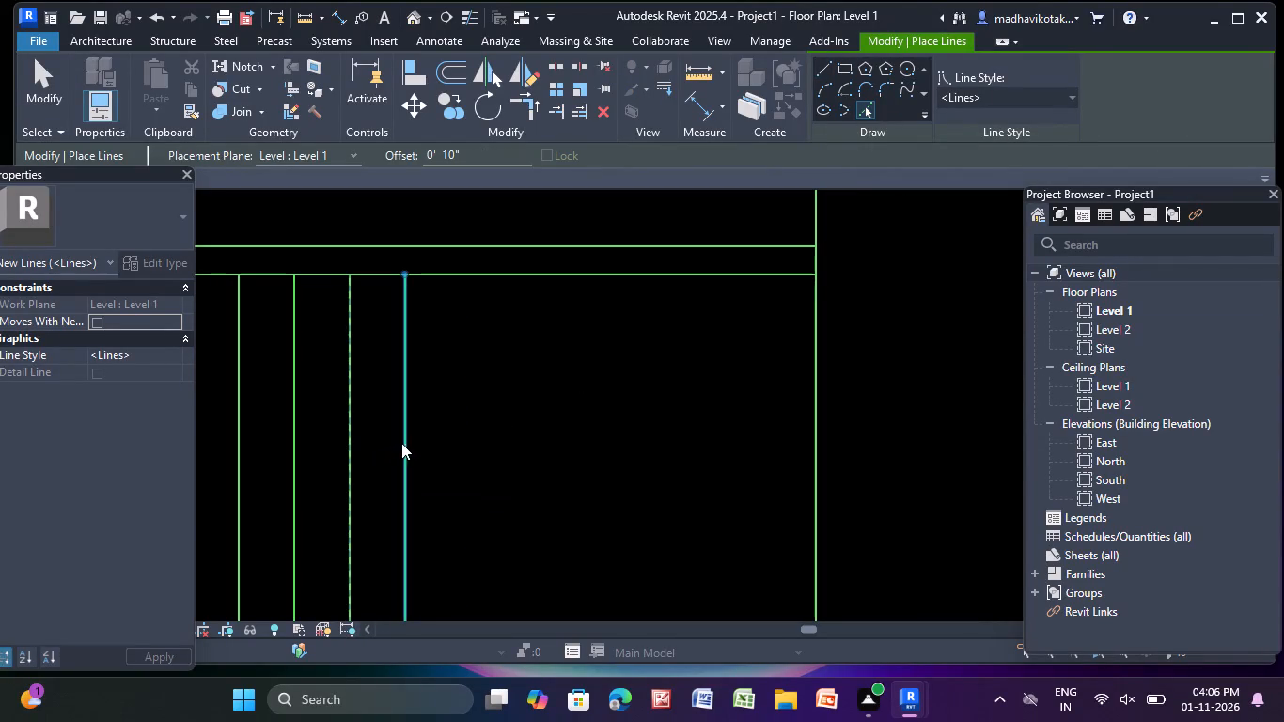
{"action": "left_click", "coordinate": [412, 443]}
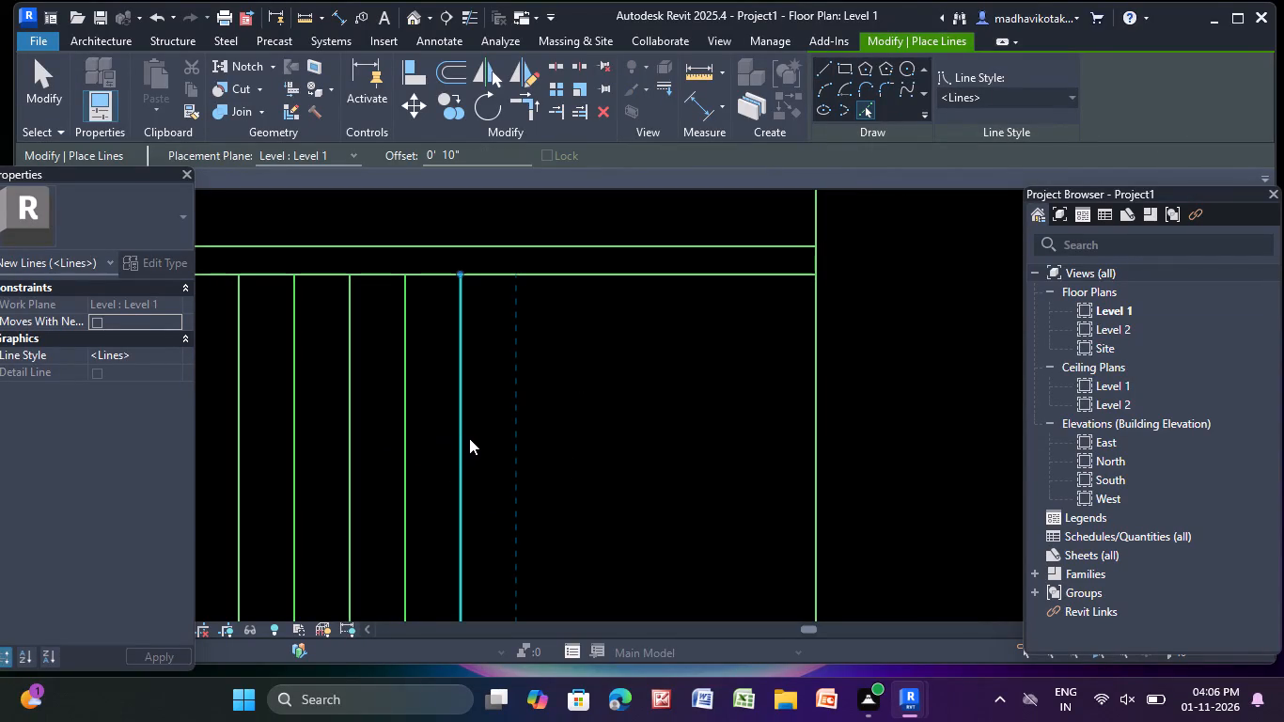
{"action": "left_click", "coordinate": [462, 436]}
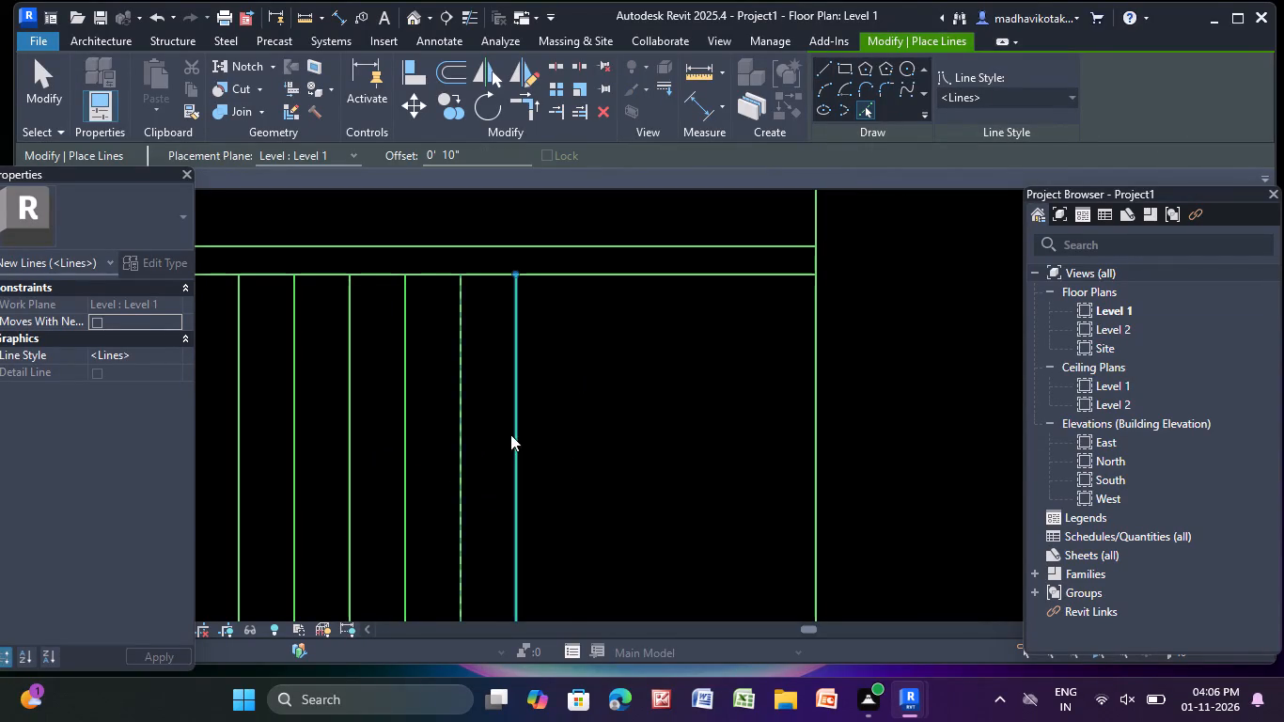
{"action": "left_click", "coordinate": [519, 440]}
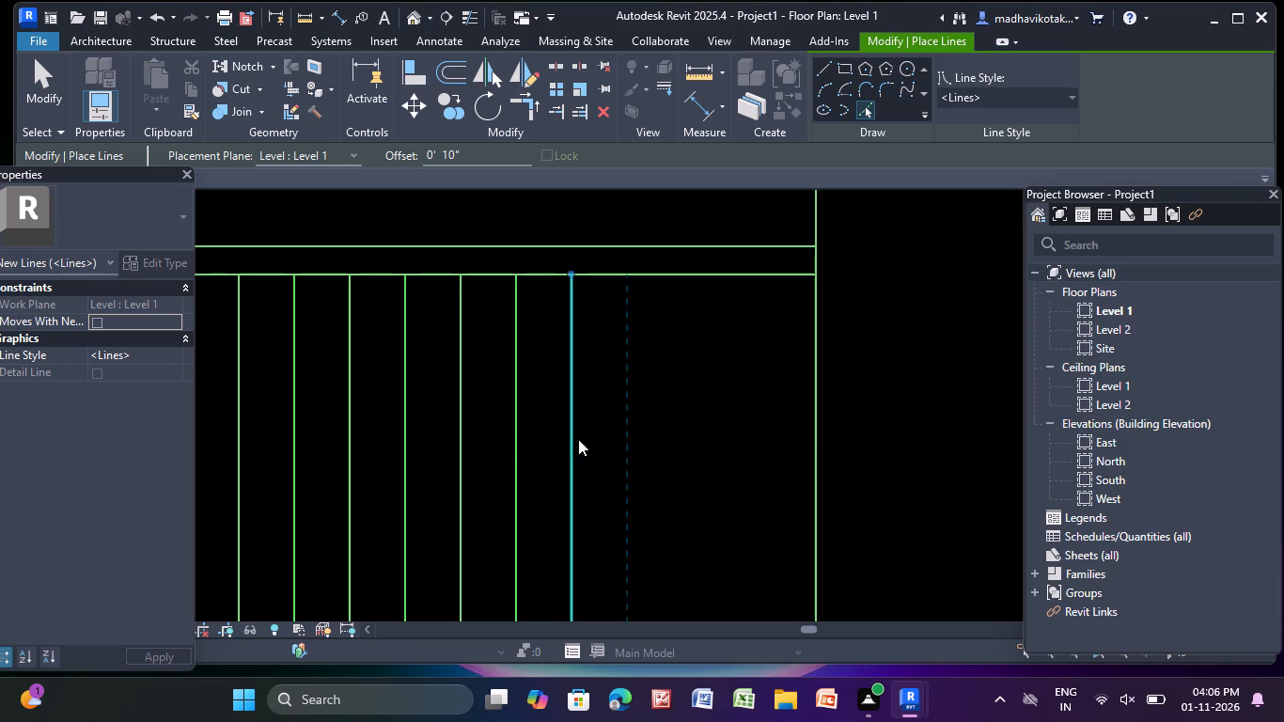
{"action": "left_click", "coordinate": [578, 439]}
{"action": "scroll", "coordinate": [619, 420], "scroll_direction": "down", "scroll_amount": 3}
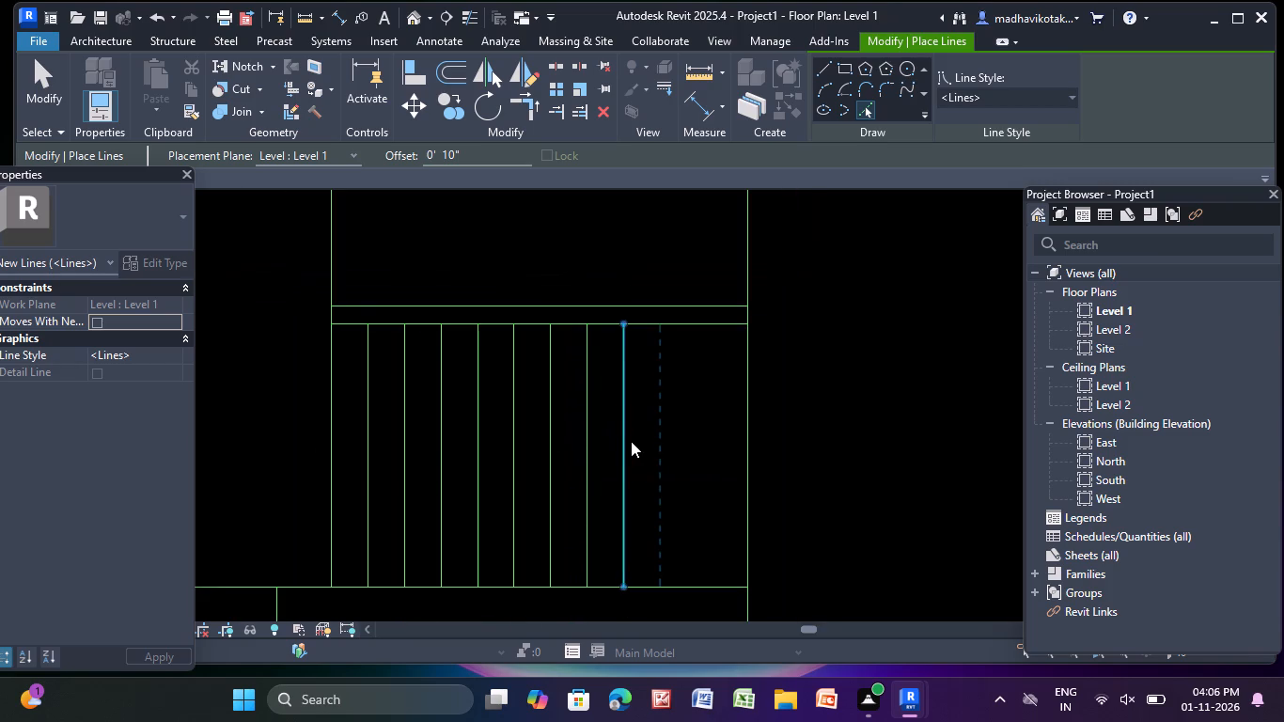
{"action": "left_click", "coordinate": [626, 492]}
Offset nine vertical lines rightward at 10" spacing across the upper 9'-6" room, picking from its left edge line.
{"action": "scroll", "coordinate": [629, 484], "scroll_direction": "down", "scroll_amount": 5}
{"action": "middle_click_drag", "start_coordinate": [629, 486], "coordinate": [640, 677]}
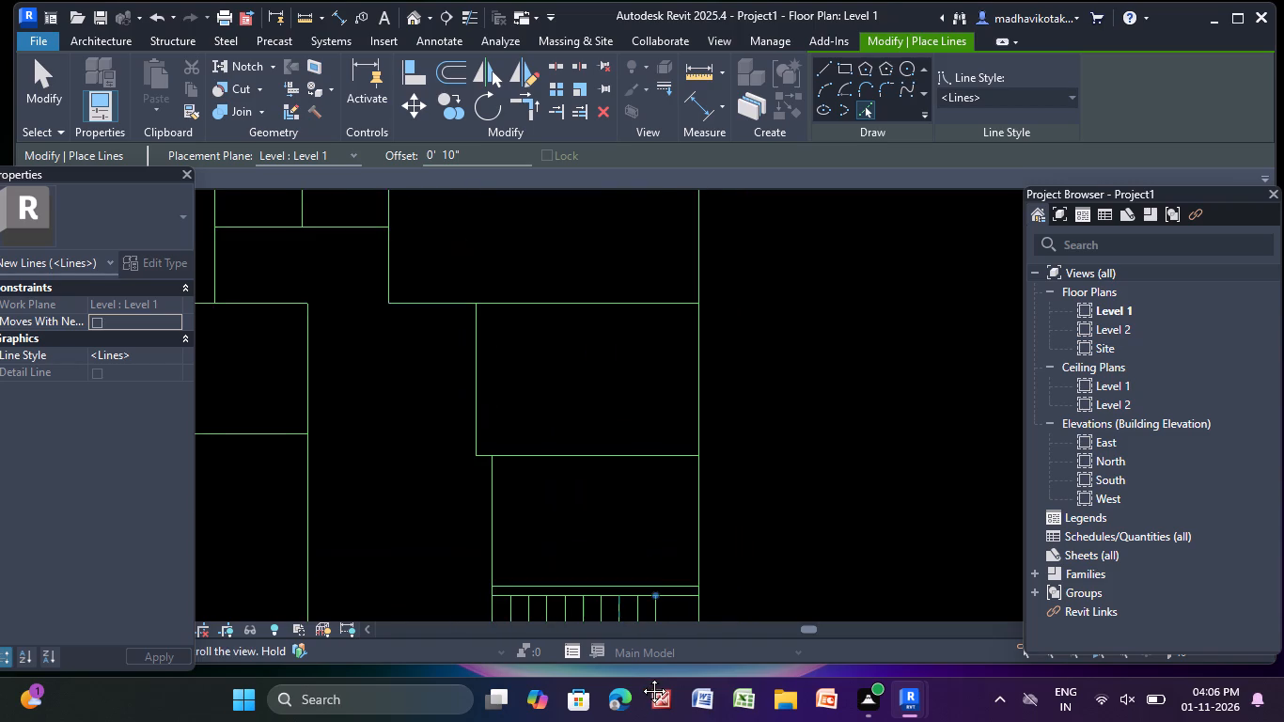
{"action": "middle_click_drag", "start_coordinate": [640, 677], "coordinate": [636, 674]}
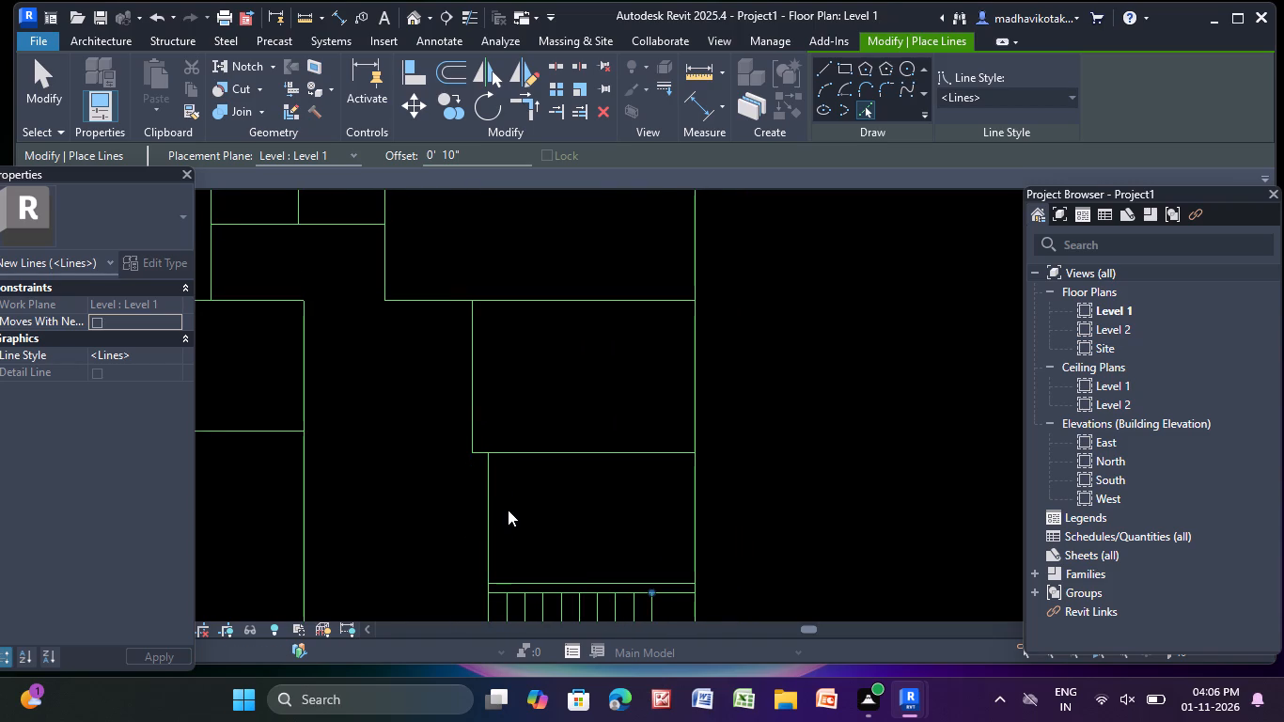
{"action": "left_click", "coordinate": [493, 508]}
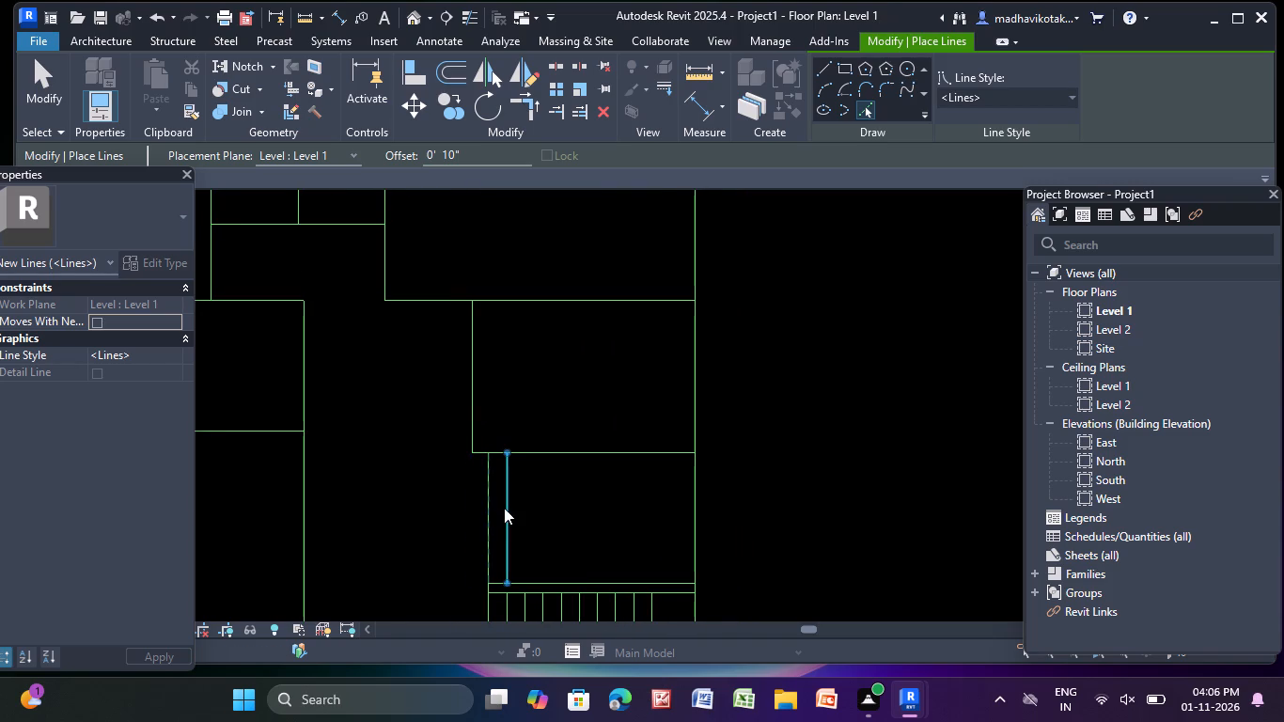
{"action": "left_click", "coordinate": [513, 513]}
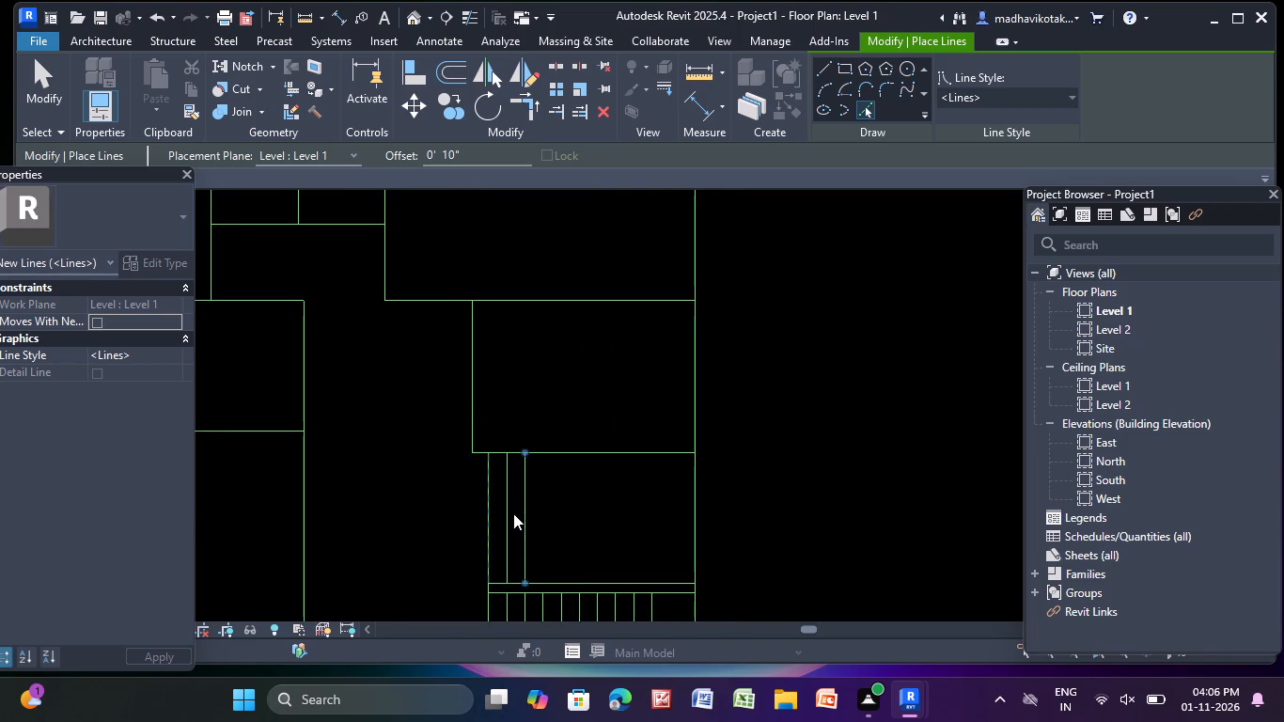
{"action": "left_click", "coordinate": [532, 521]}
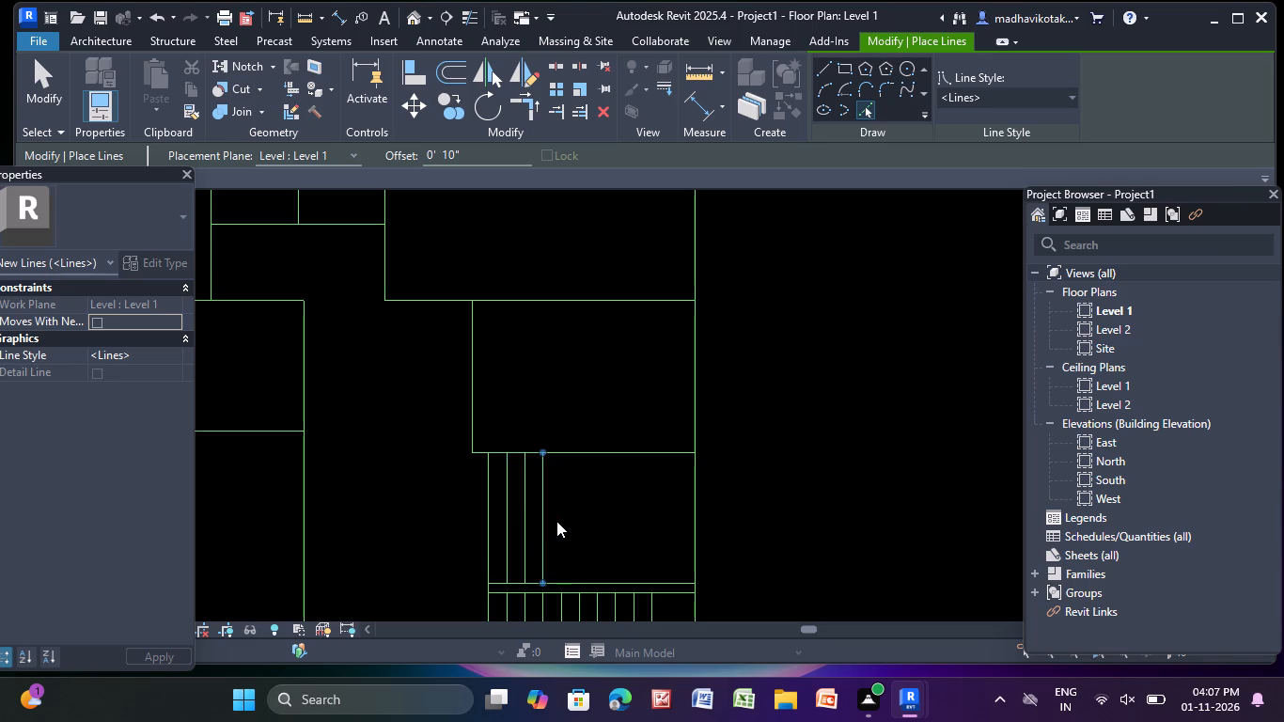
{"action": "left_click", "coordinate": [547, 525]}
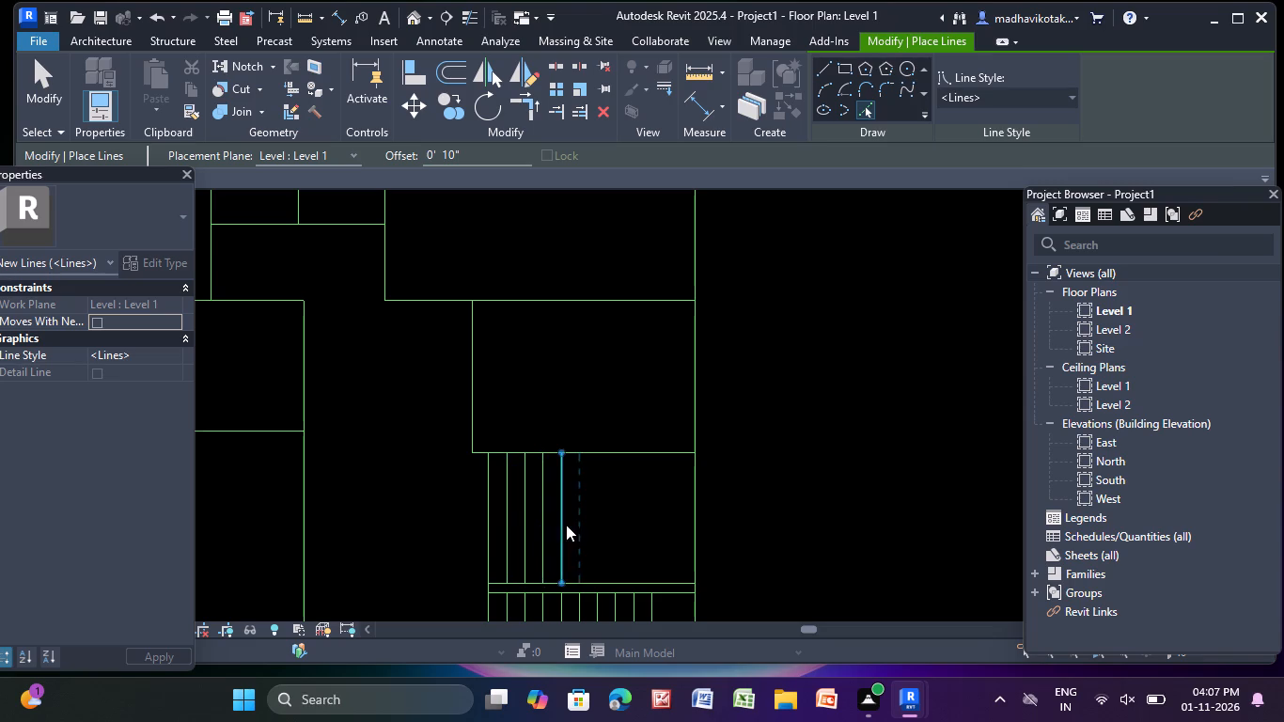
{"action": "left_click", "coordinate": [566, 525]}
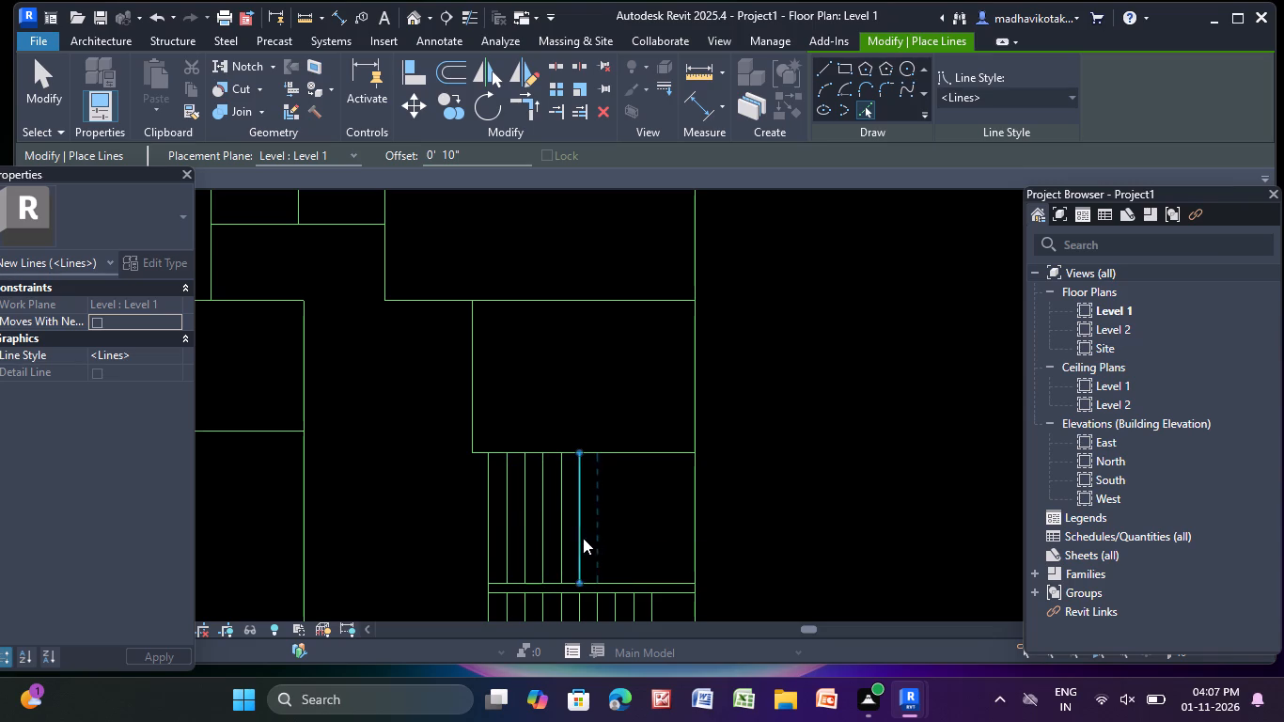
{"action": "left_click", "coordinate": [582, 538]}
{"action": "left_click", "coordinate": [602, 541]}
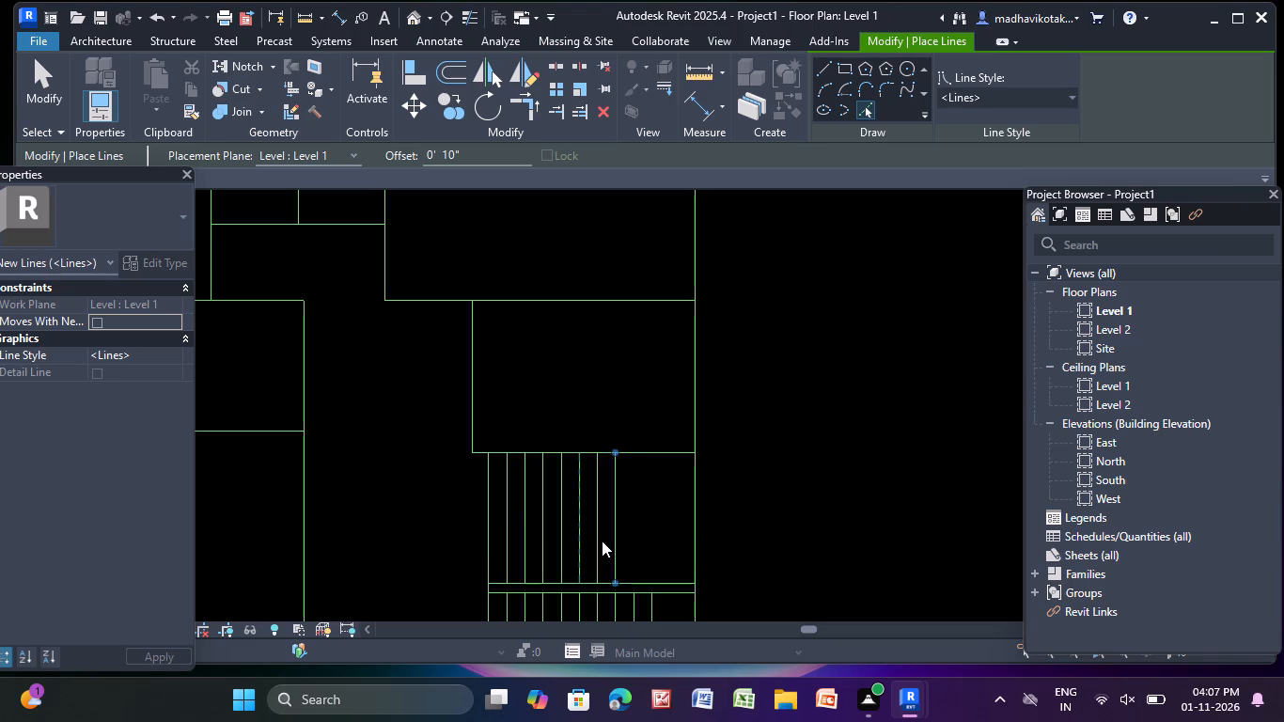
{"action": "left_click", "coordinate": [623, 545]}
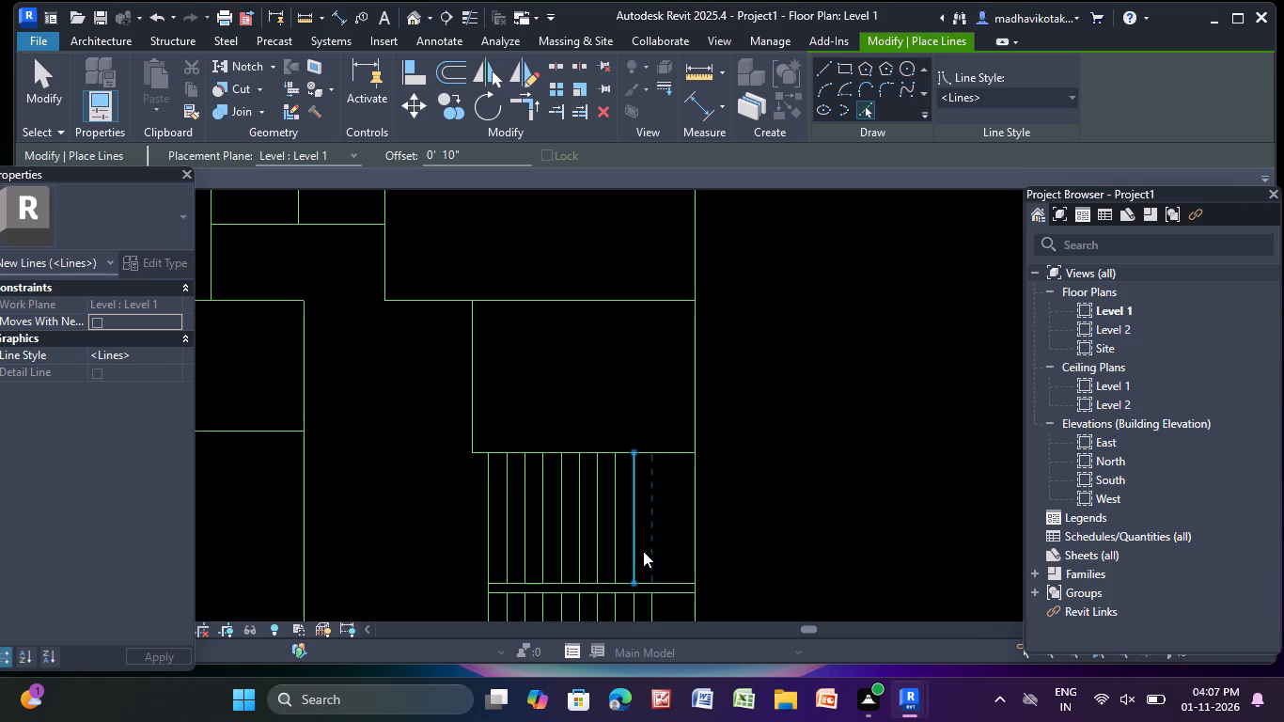
{"action": "left_click", "coordinate": [635, 549]}
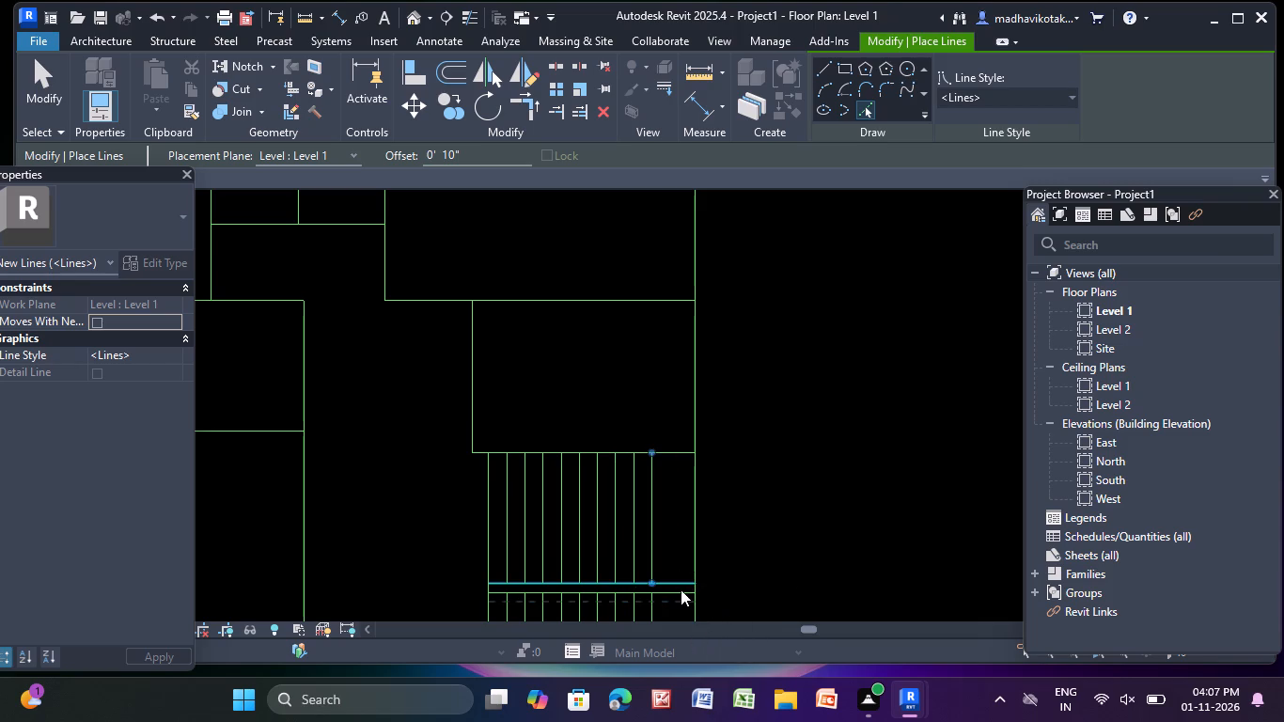
{"action": "key", "text": "Escape"}
{"action": "scroll", "coordinate": [657, 557], "scroll_direction": "down", "scroll_amount": 3}
{"action": "middle_click_drag", "start_coordinate": [657, 550], "coordinate": [652, 509]}
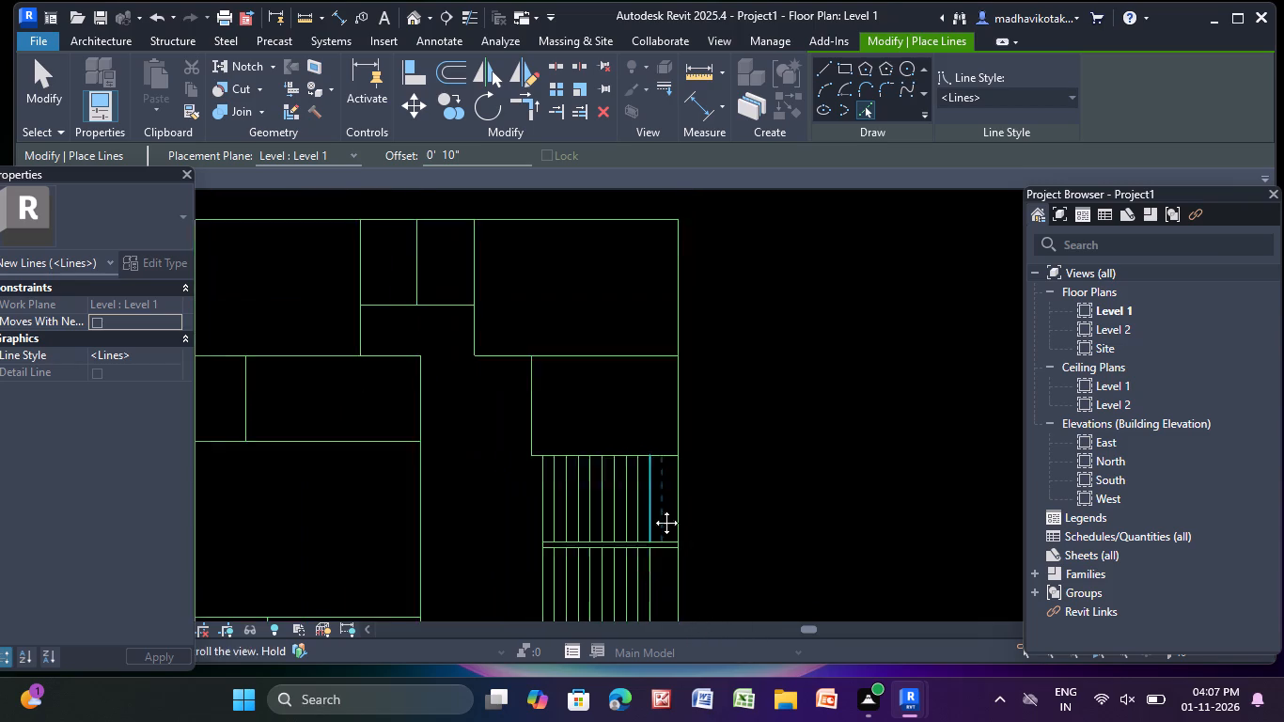
{"action": "middle_click_drag", "start_coordinate": [652, 509], "coordinate": [610, 412]}
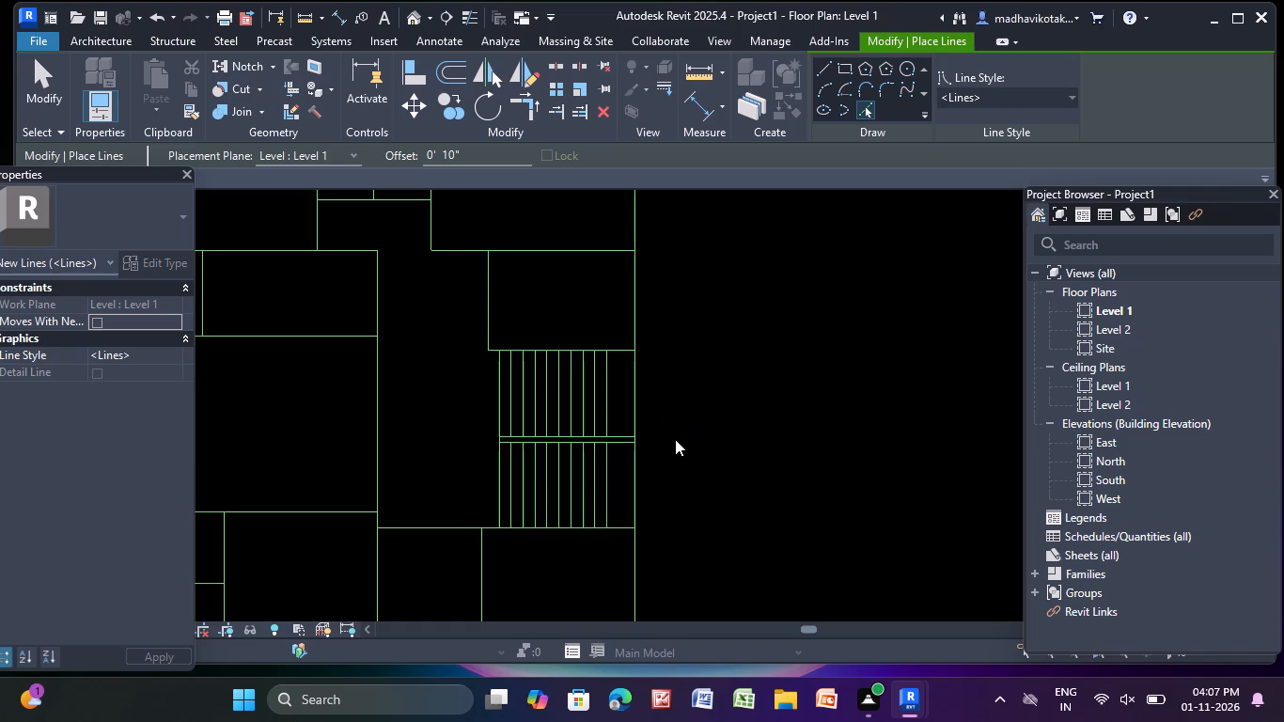
Draw chained model lines from the upper stair room's left-edge midpoint: 8'-6" rightward, down into the lower room, and 8'-6" back to its left edge.
{"action": "key", "text": "Escape"}
{"action": "key", "text": "Escape"}
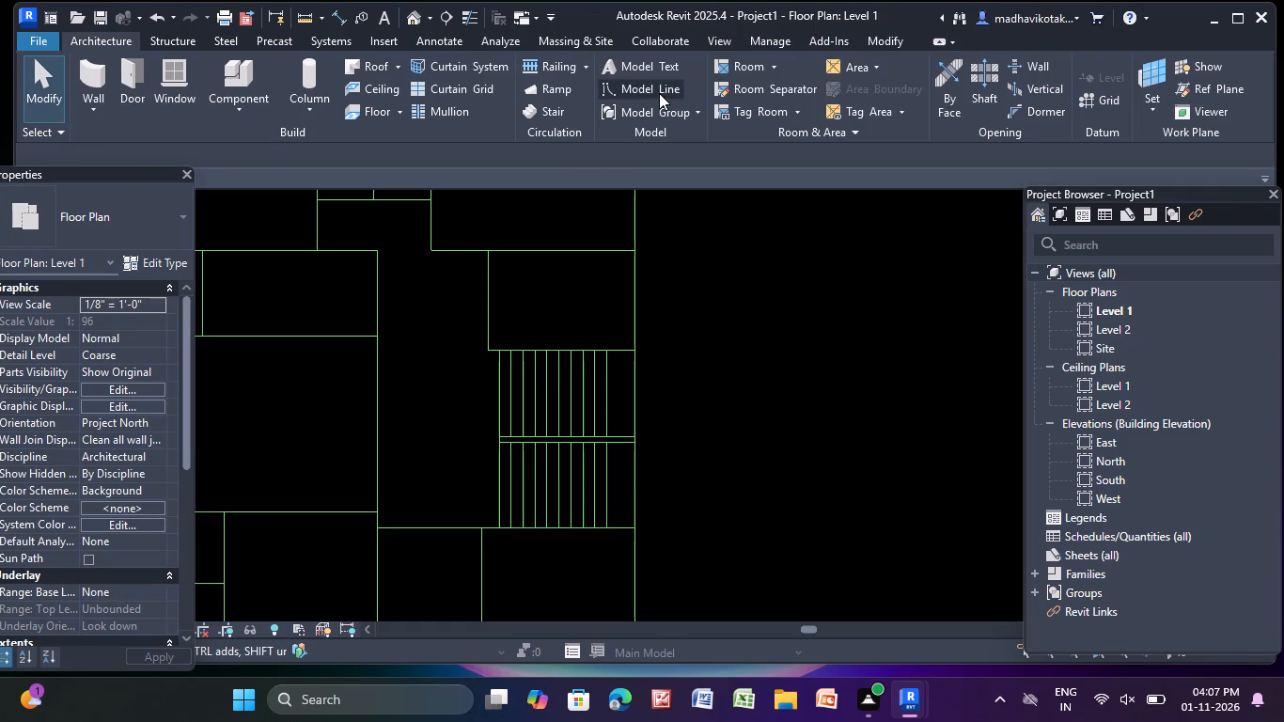
{"action": "left_click", "coordinate": [658, 92]}
{"action": "left_click", "coordinate": [822, 71]}
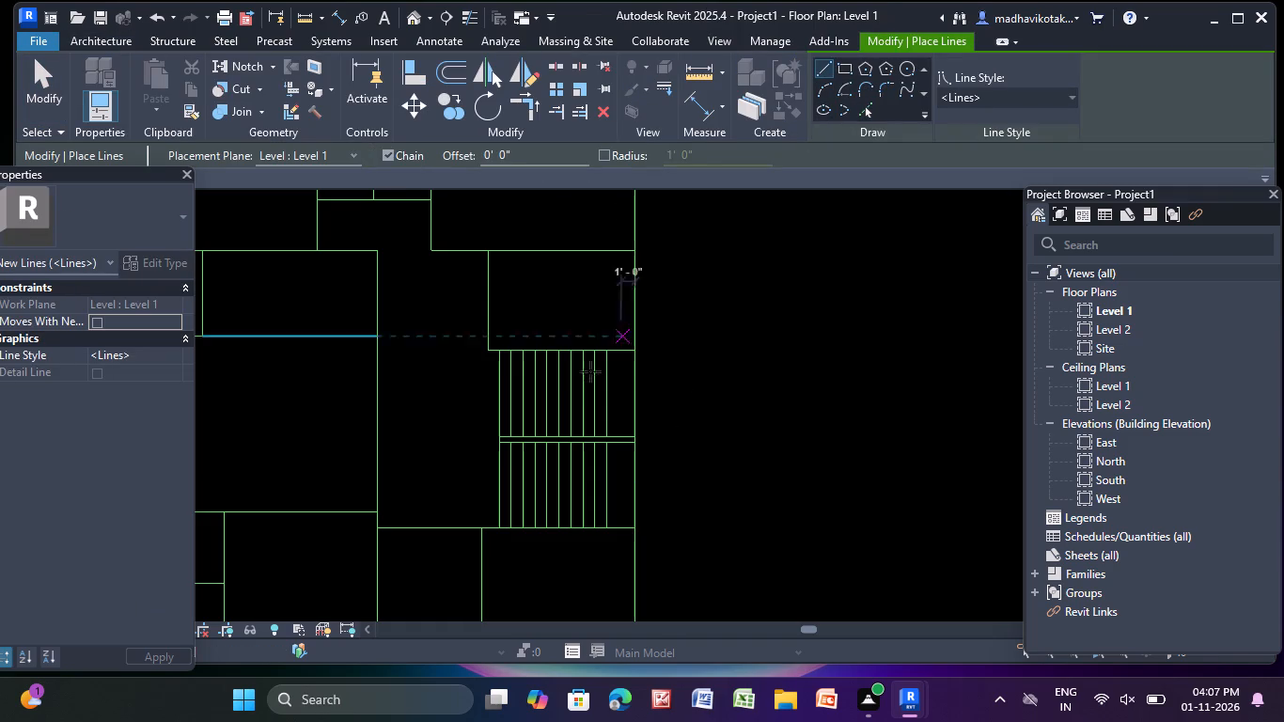
{"action": "scroll", "coordinate": [587, 414], "scroll_direction": "up", "scroll_amount": 6}
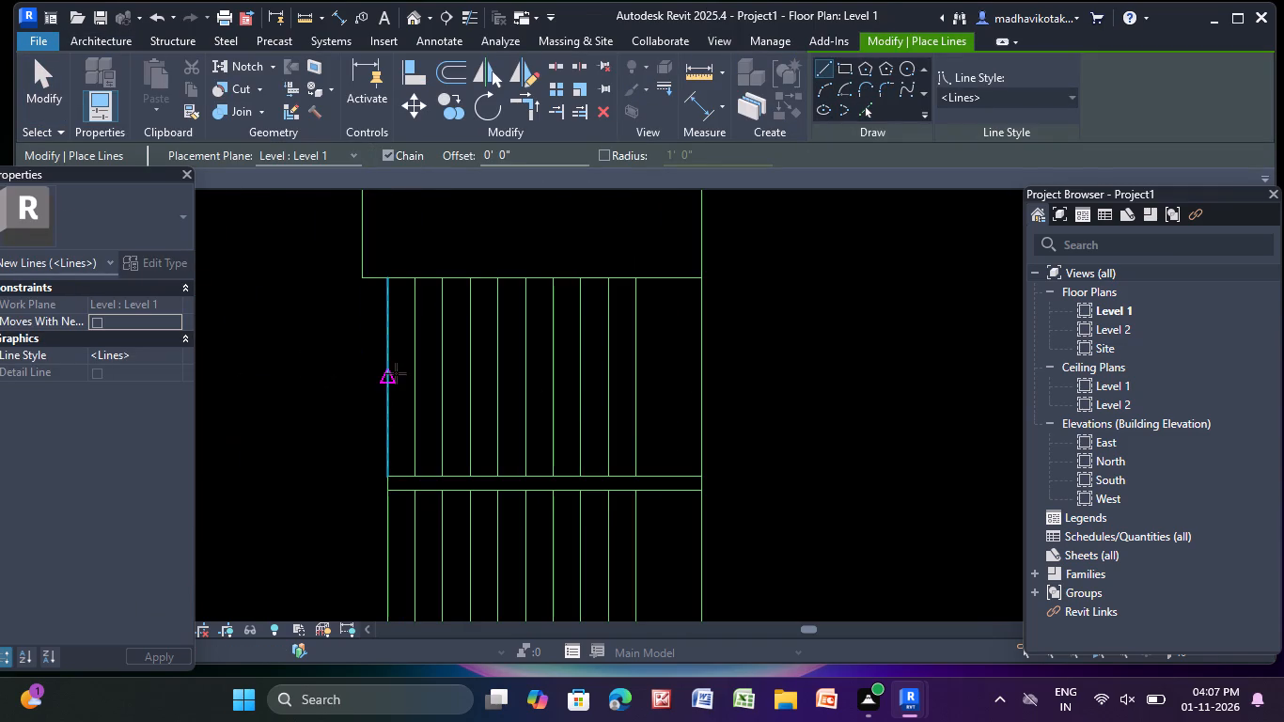
{"action": "left_click", "coordinate": [388, 379]}
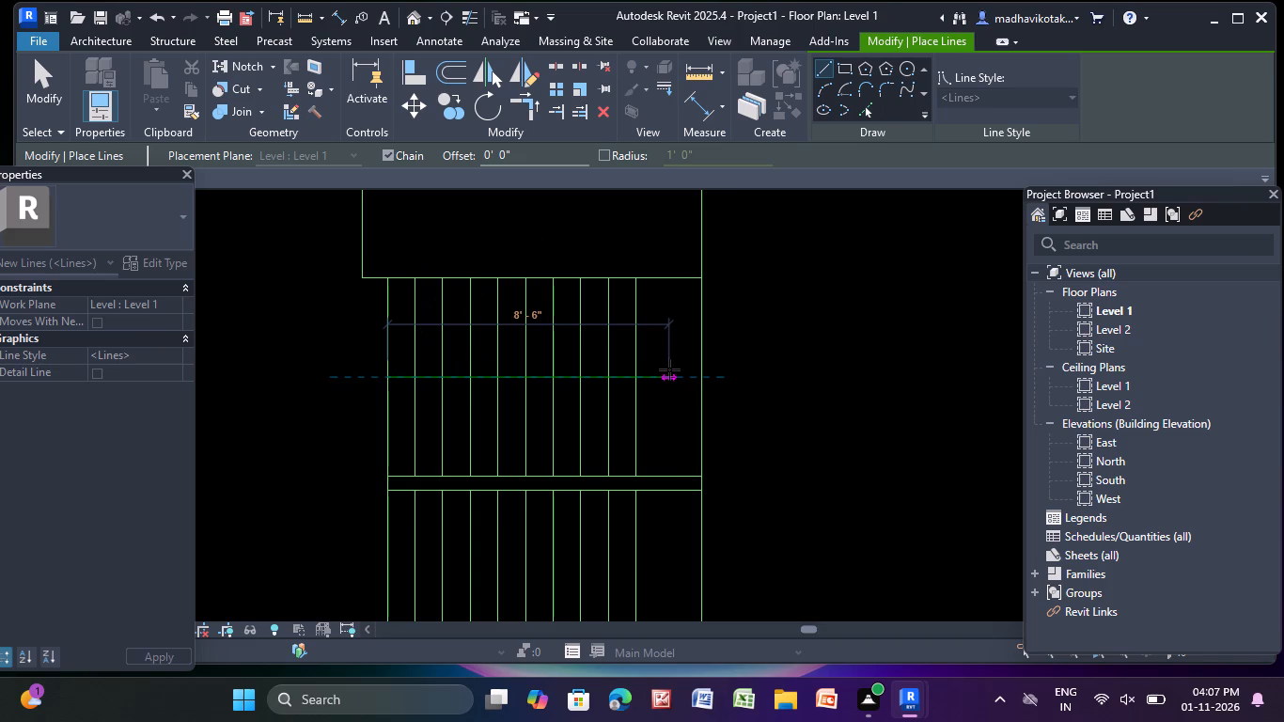
{"action": "left_click", "coordinate": [672, 378]}
{"action": "middle_click_drag", "start_coordinate": [664, 492], "coordinate": [648, 356]}
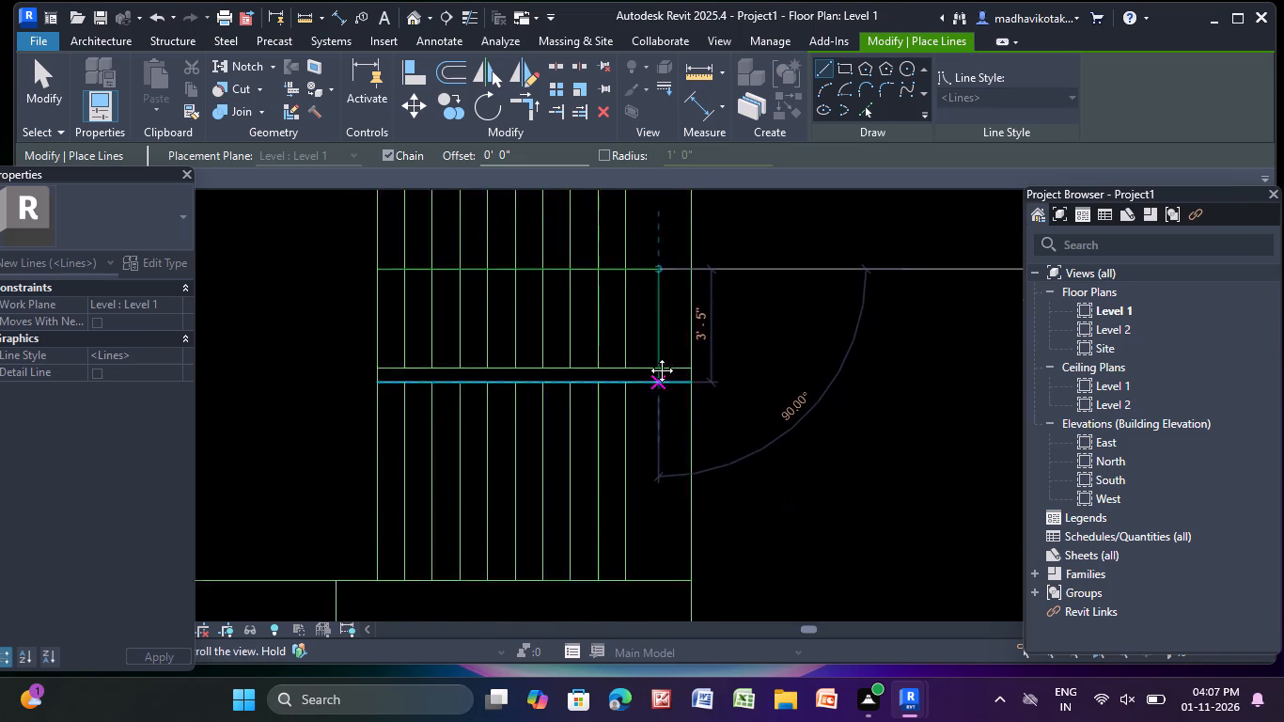
{"action": "middle_click_drag", "start_coordinate": [648, 356], "coordinate": [637, 278]}
{"action": "left_click", "coordinate": [639, 436]}
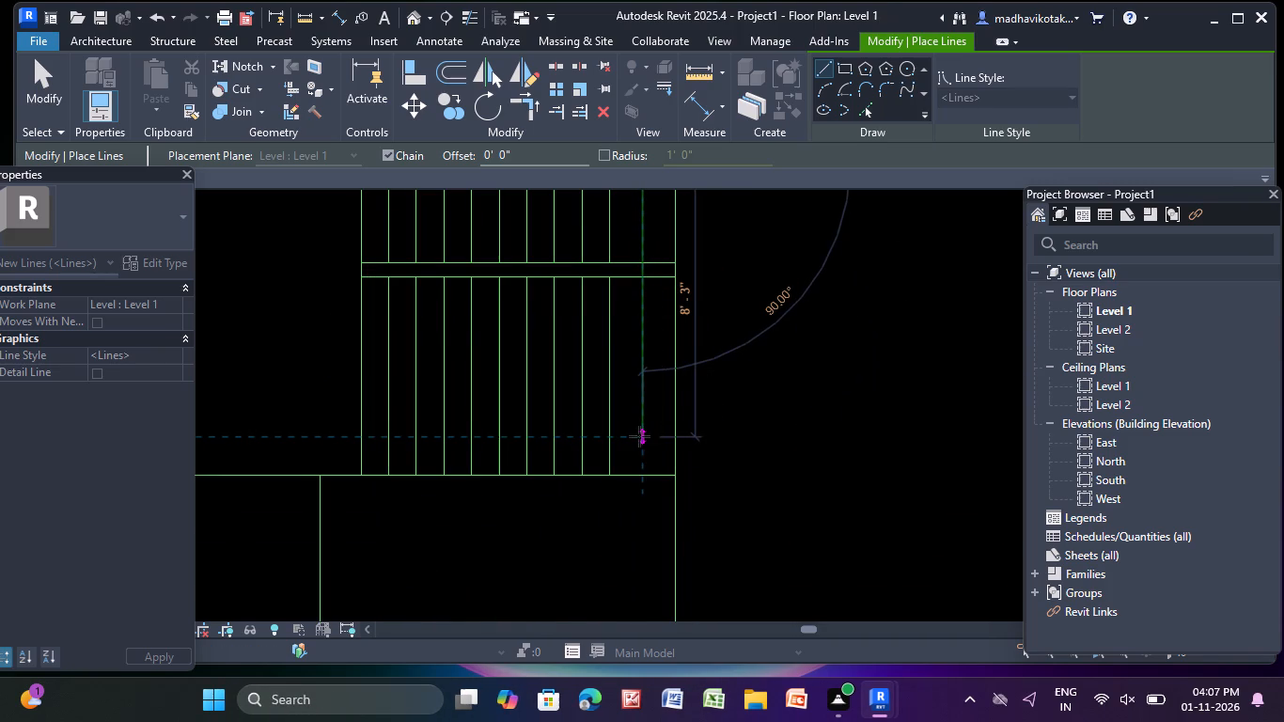
{"action": "left_click", "coordinate": [366, 432]}
{"action": "key", "text": "Escape"}
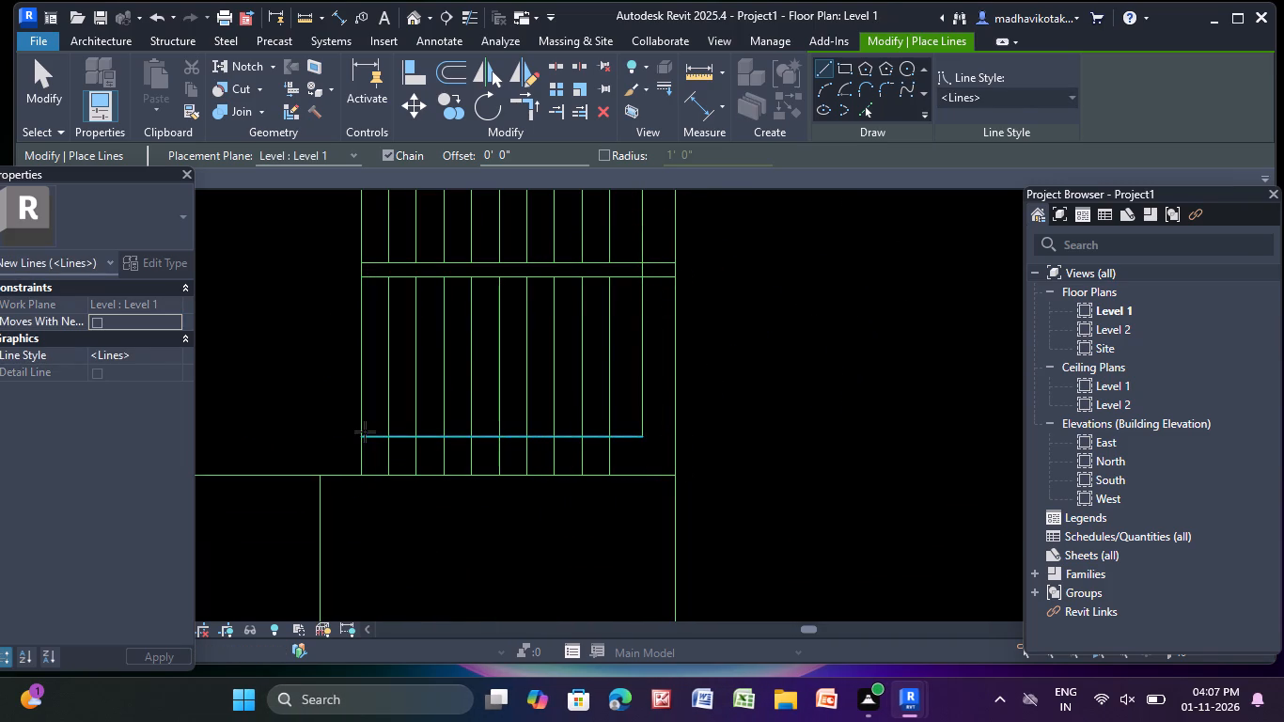
{"action": "key", "text": "Escape"}
{"action": "key", "text": "Escape"}
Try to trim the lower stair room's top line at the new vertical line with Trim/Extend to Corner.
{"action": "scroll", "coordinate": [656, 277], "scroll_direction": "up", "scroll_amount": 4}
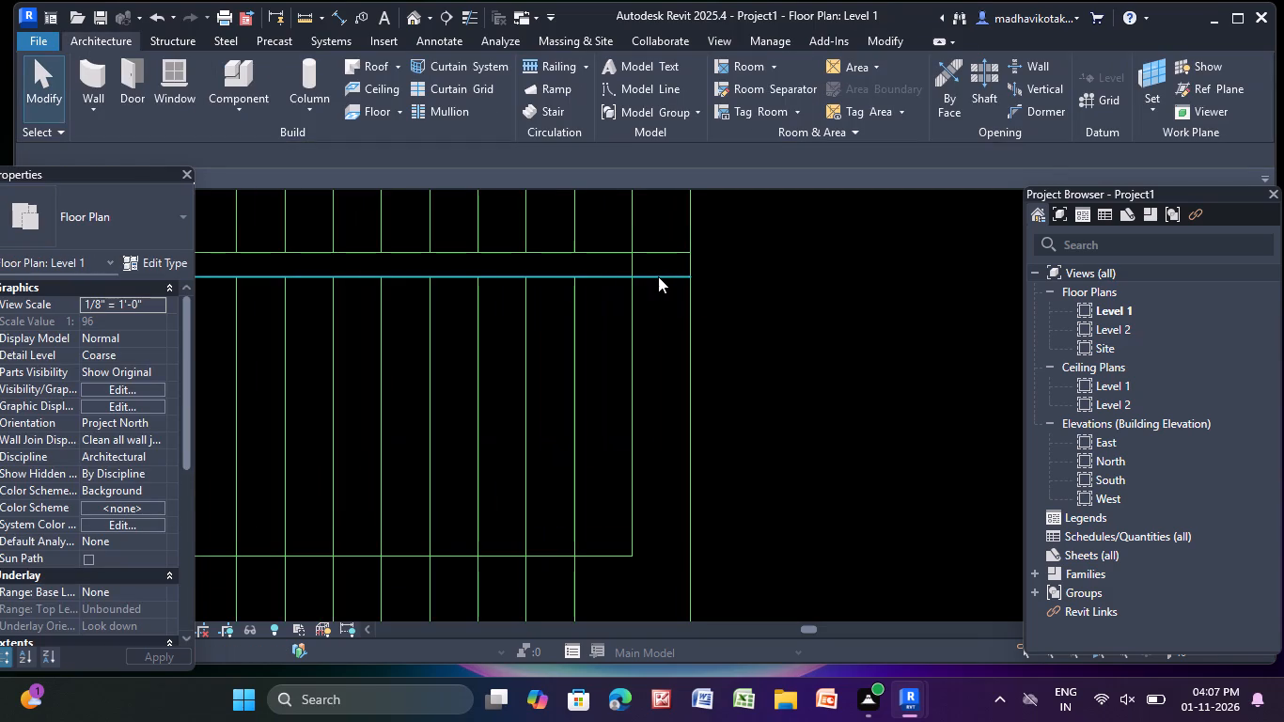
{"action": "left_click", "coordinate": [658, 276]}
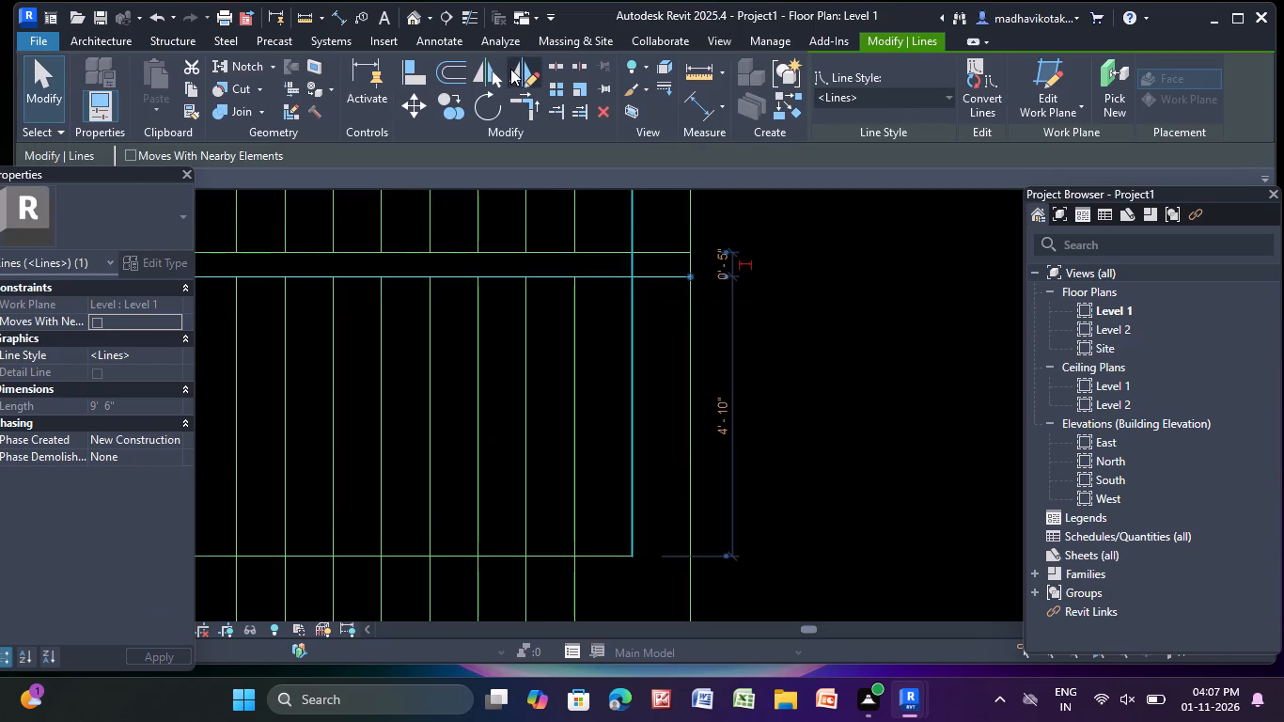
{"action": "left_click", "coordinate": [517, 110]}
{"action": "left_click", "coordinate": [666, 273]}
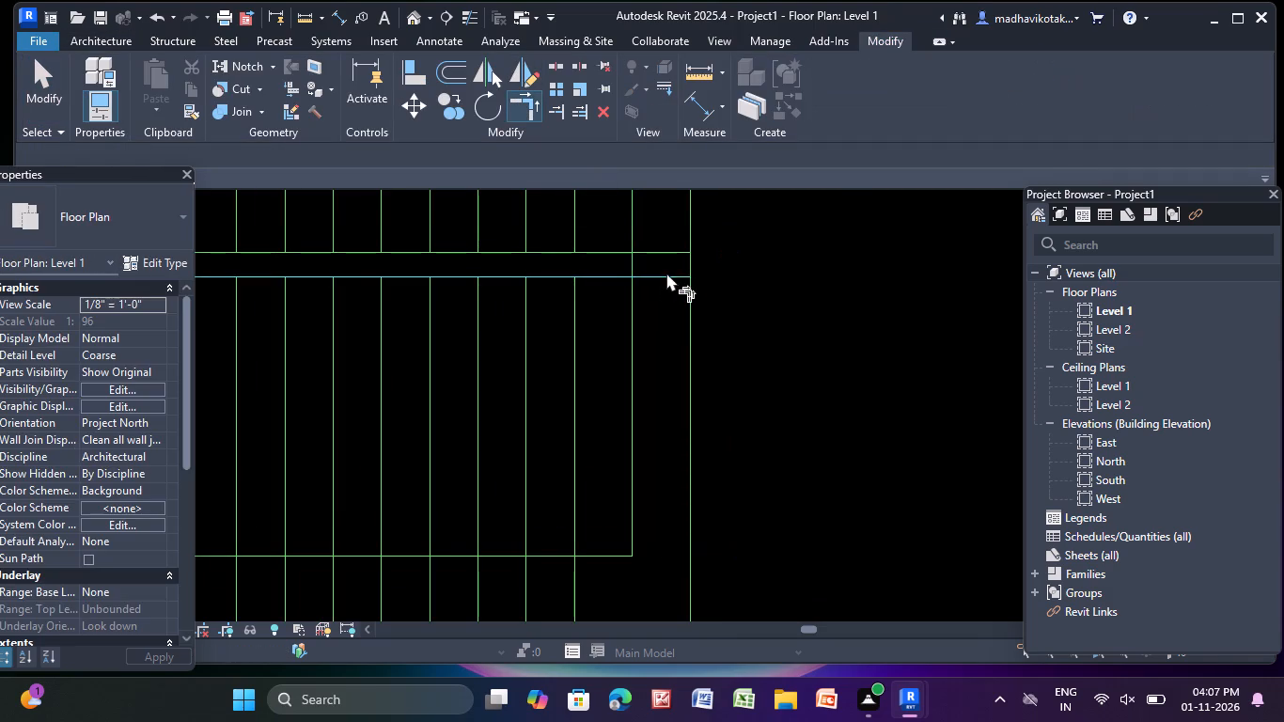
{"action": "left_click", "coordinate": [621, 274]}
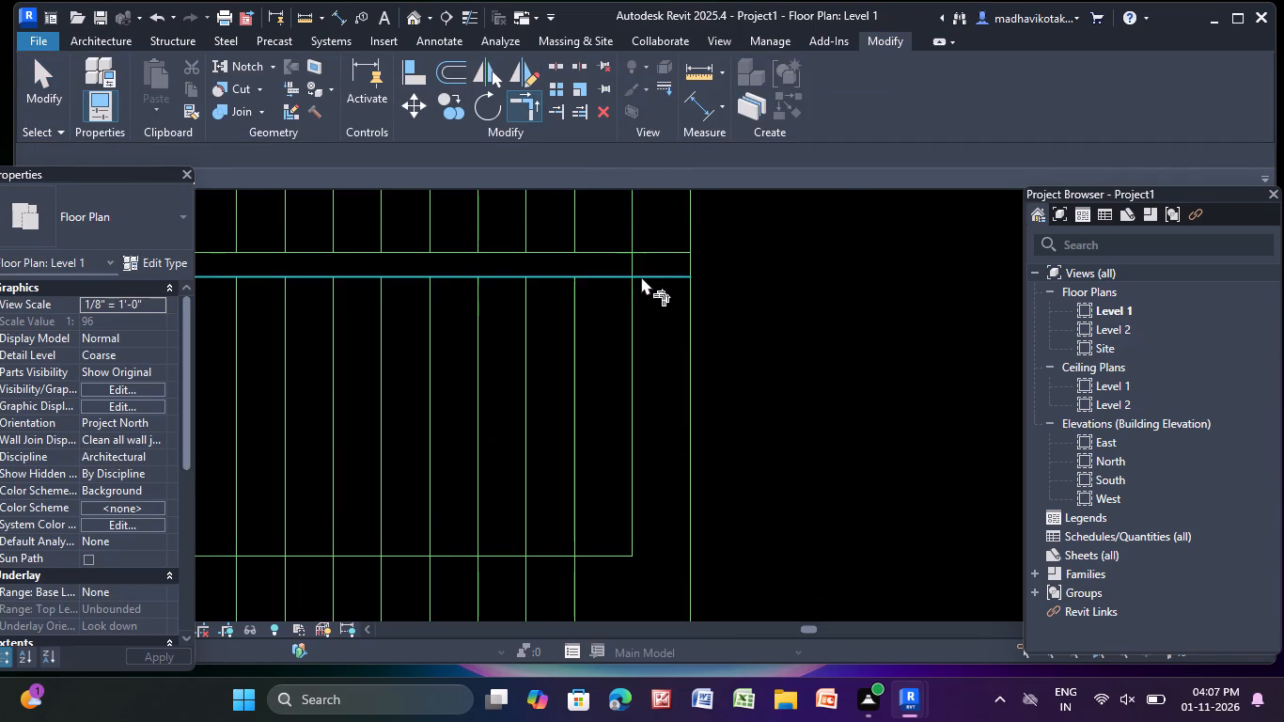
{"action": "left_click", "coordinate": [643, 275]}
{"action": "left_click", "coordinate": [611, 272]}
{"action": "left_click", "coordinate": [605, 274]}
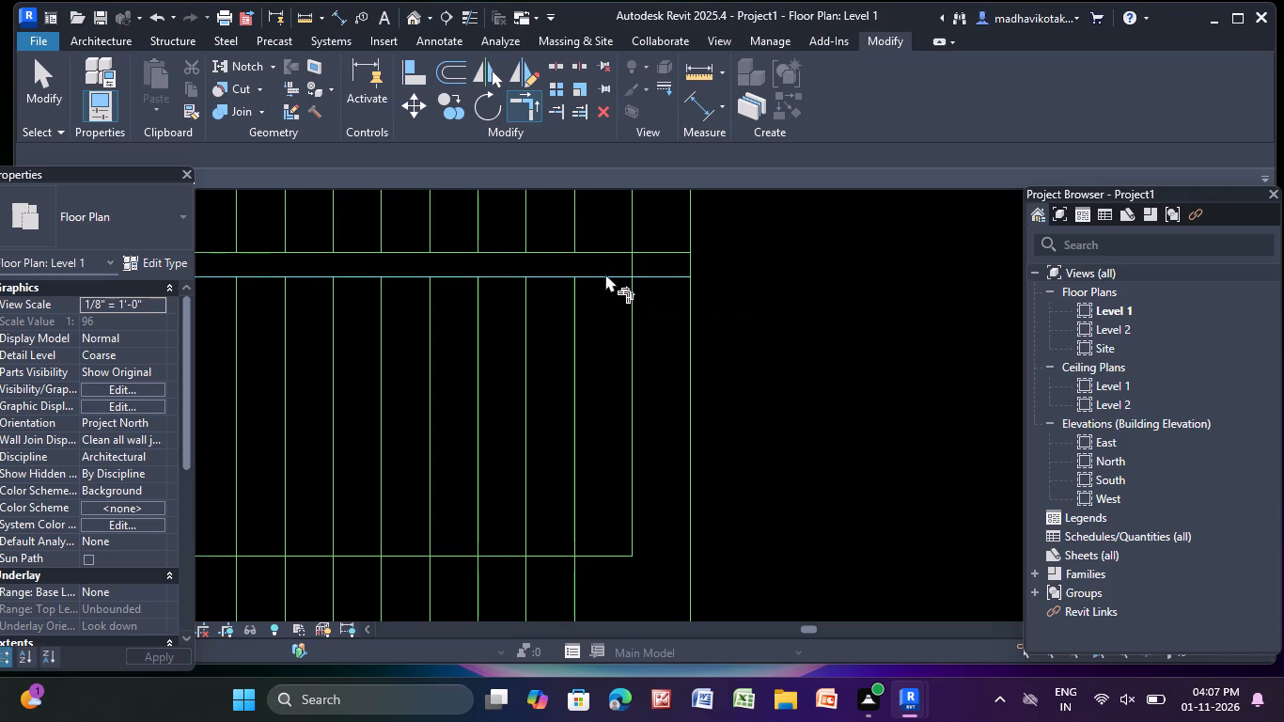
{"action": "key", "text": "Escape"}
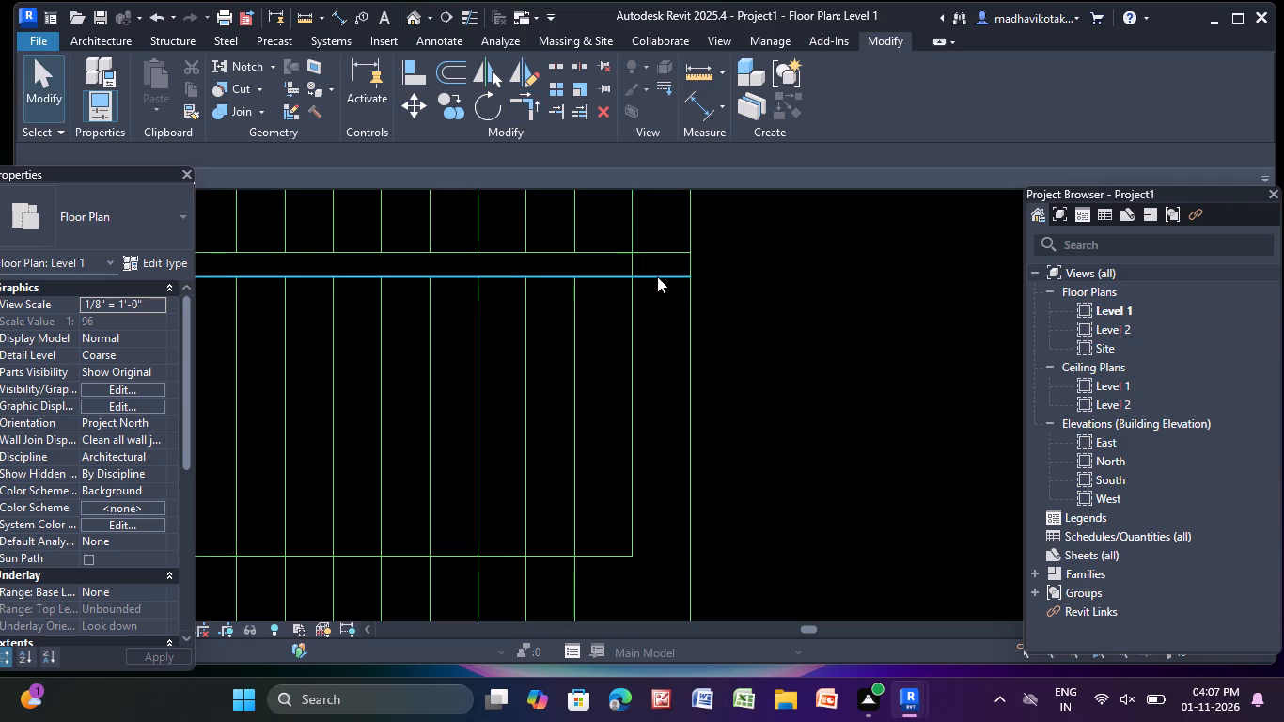
Shorten the lower stair room's top line to 8'-6" by moving its right end to the new vertical line.
{"action": "left_click", "coordinate": [663, 281]}
{"action": "scroll", "coordinate": [698, 272], "scroll_direction": "up", "scroll_amount": 10}
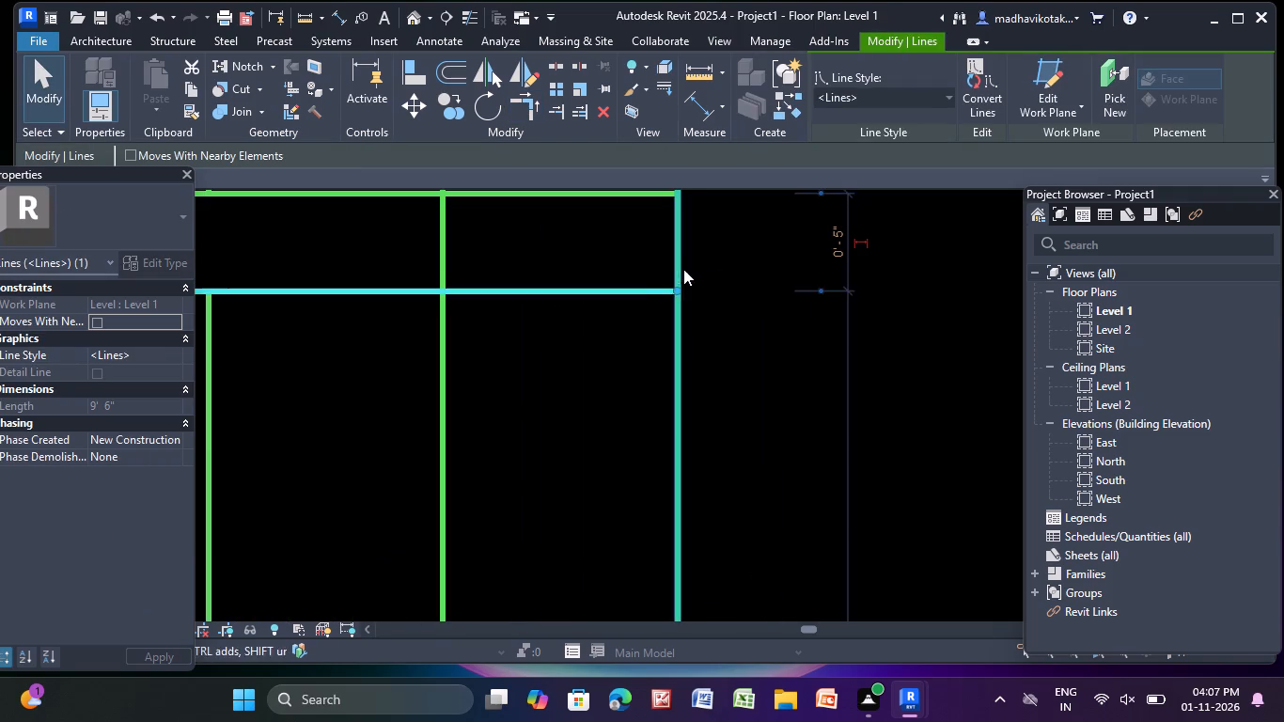
{"action": "left_click_drag", "start_coordinate": [676, 290], "coordinate": [588, 290]}
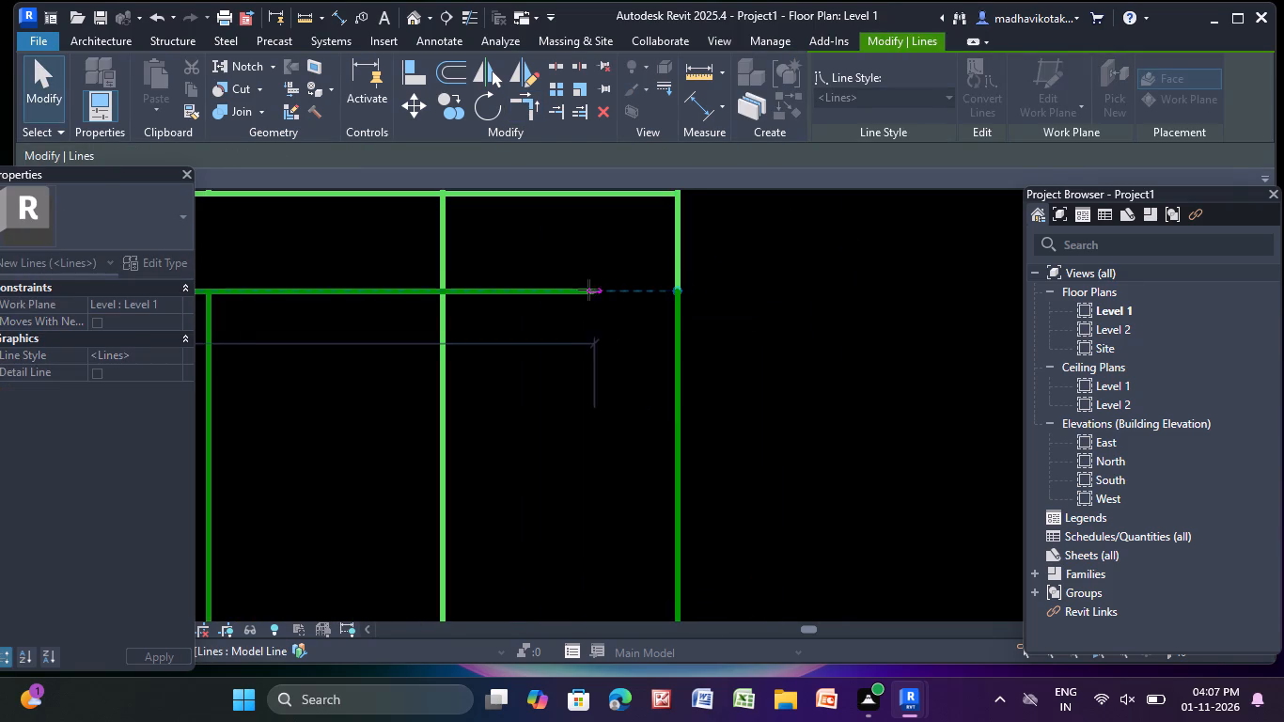
{"action": "left_click_drag", "start_coordinate": [588, 290], "coordinate": [447, 288]}
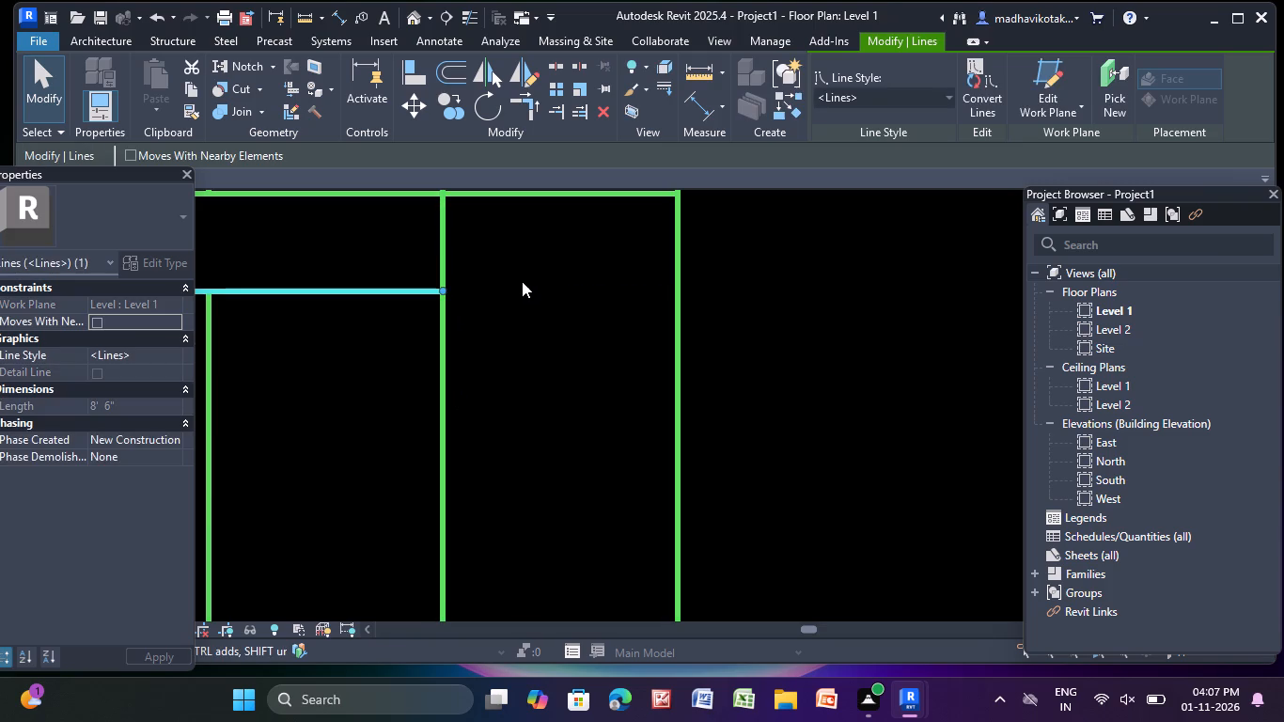
{"action": "key", "text": "Escape"}
Shorten the upper stair room's bottom line by pulling its right end back to the new vertical line.
{"action": "scroll", "coordinate": [522, 279], "scroll_direction": "down", "scroll_amount": 7}
{"action": "middle_click_drag", "start_coordinate": [525, 286], "coordinate": [545, 368]}
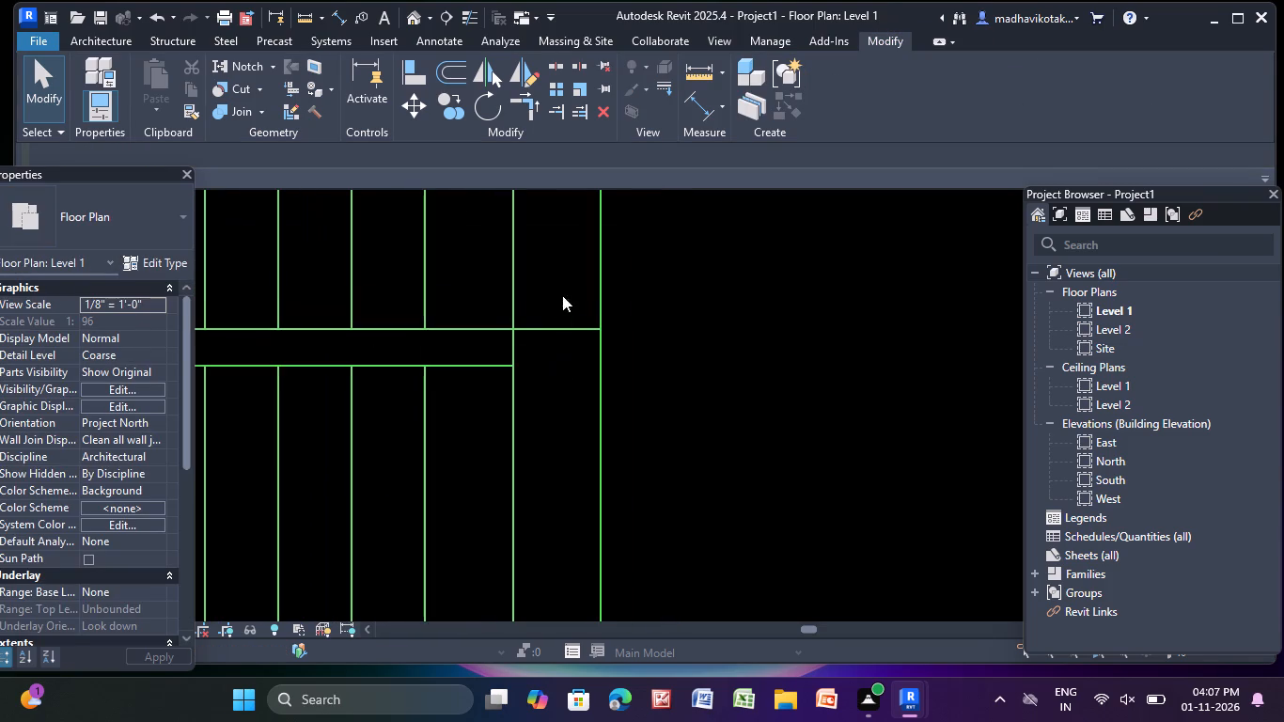
{"action": "left_click", "coordinate": [557, 333]}
{"action": "left_click_drag", "start_coordinate": [601, 325], "coordinate": [592, 328]}
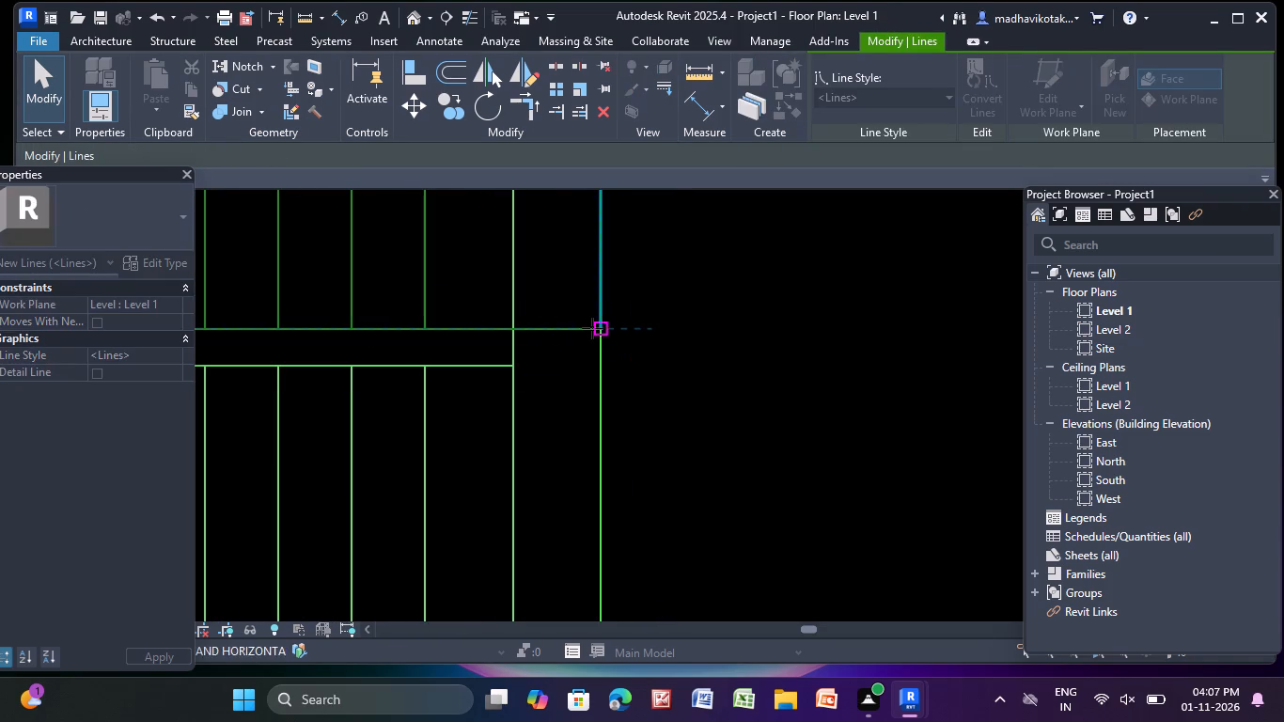
{"action": "left_click_drag", "start_coordinate": [592, 328], "coordinate": [517, 319]}
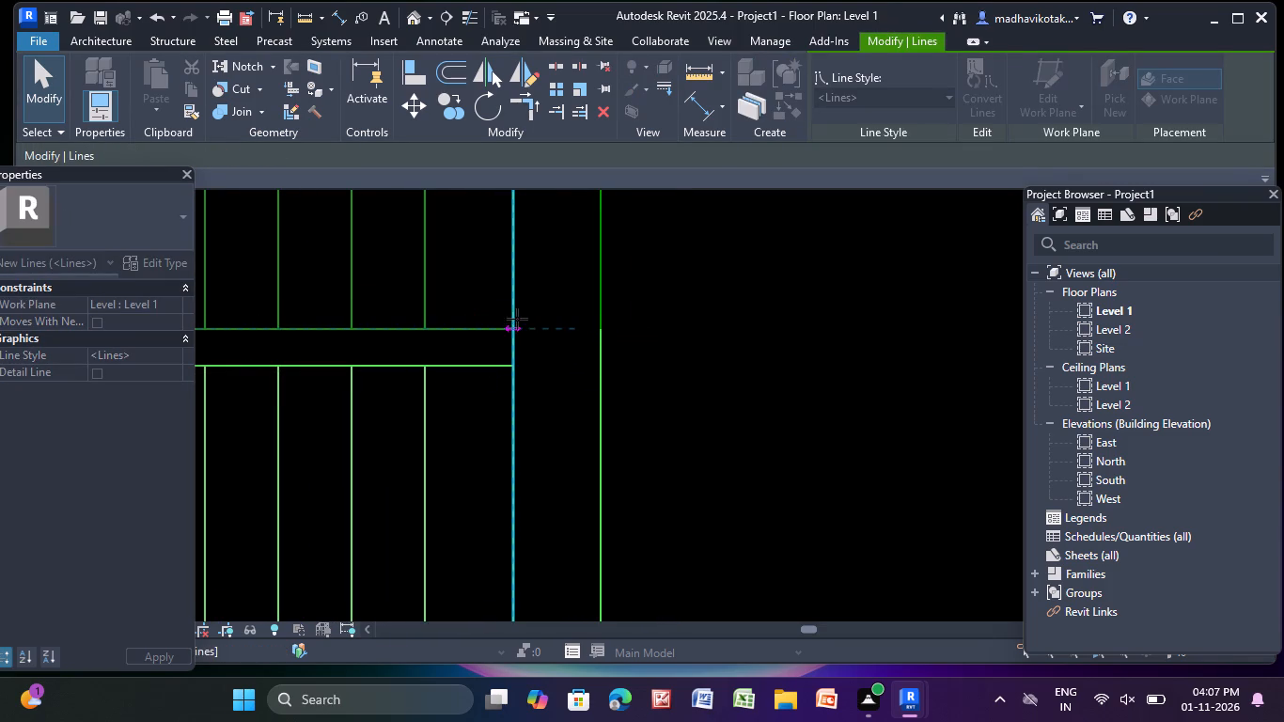
{"action": "left_click_drag", "start_coordinate": [517, 319], "coordinate": [509, 329]}
{"action": "key", "text": "Escape"}
{"action": "key", "text": "Escape"}
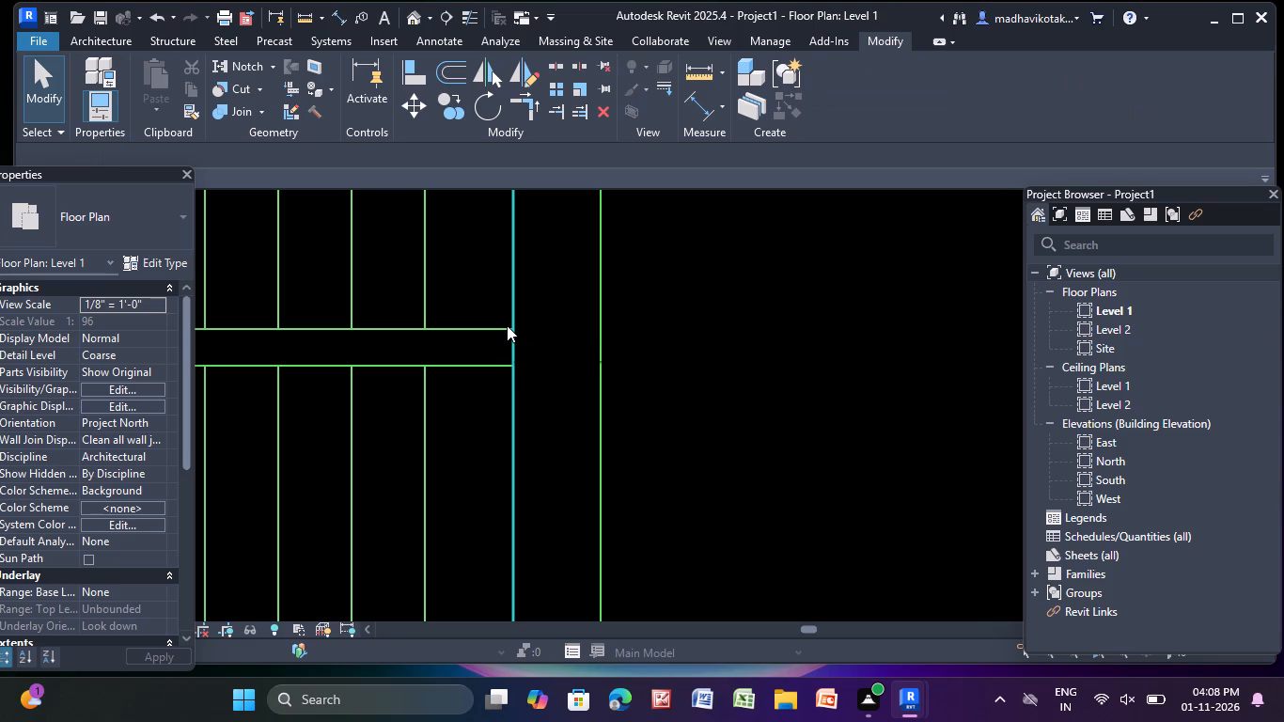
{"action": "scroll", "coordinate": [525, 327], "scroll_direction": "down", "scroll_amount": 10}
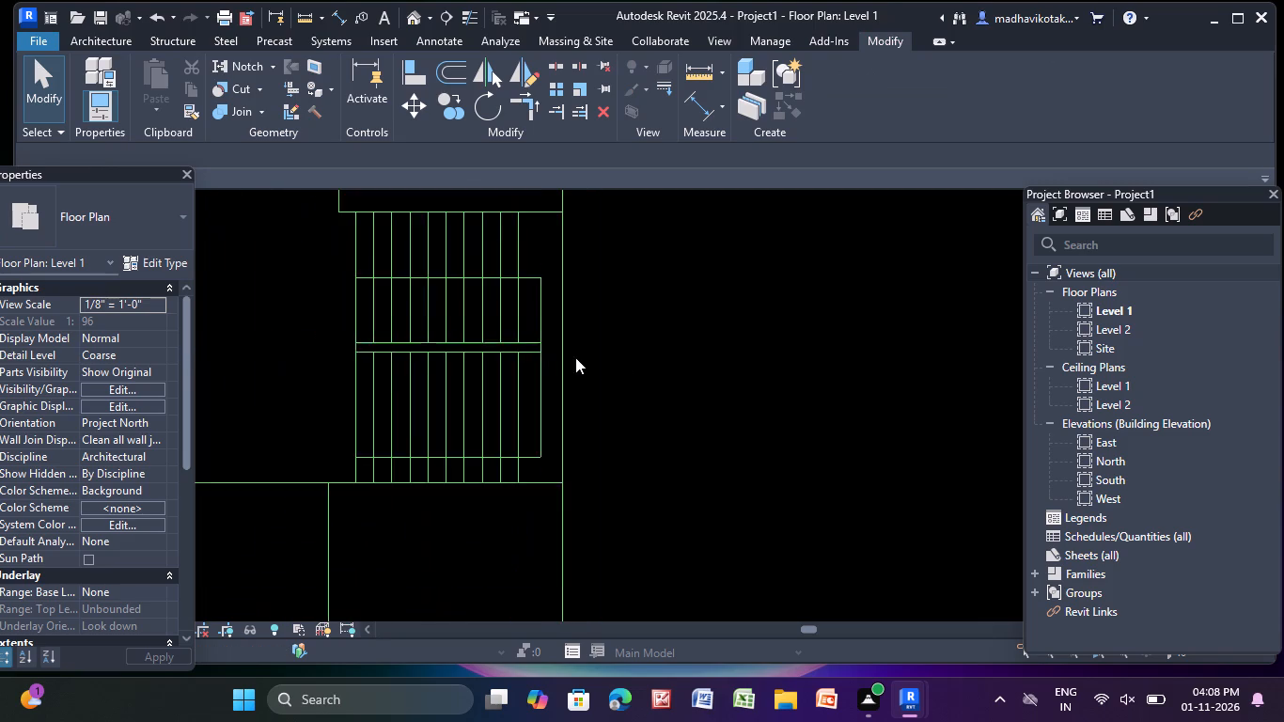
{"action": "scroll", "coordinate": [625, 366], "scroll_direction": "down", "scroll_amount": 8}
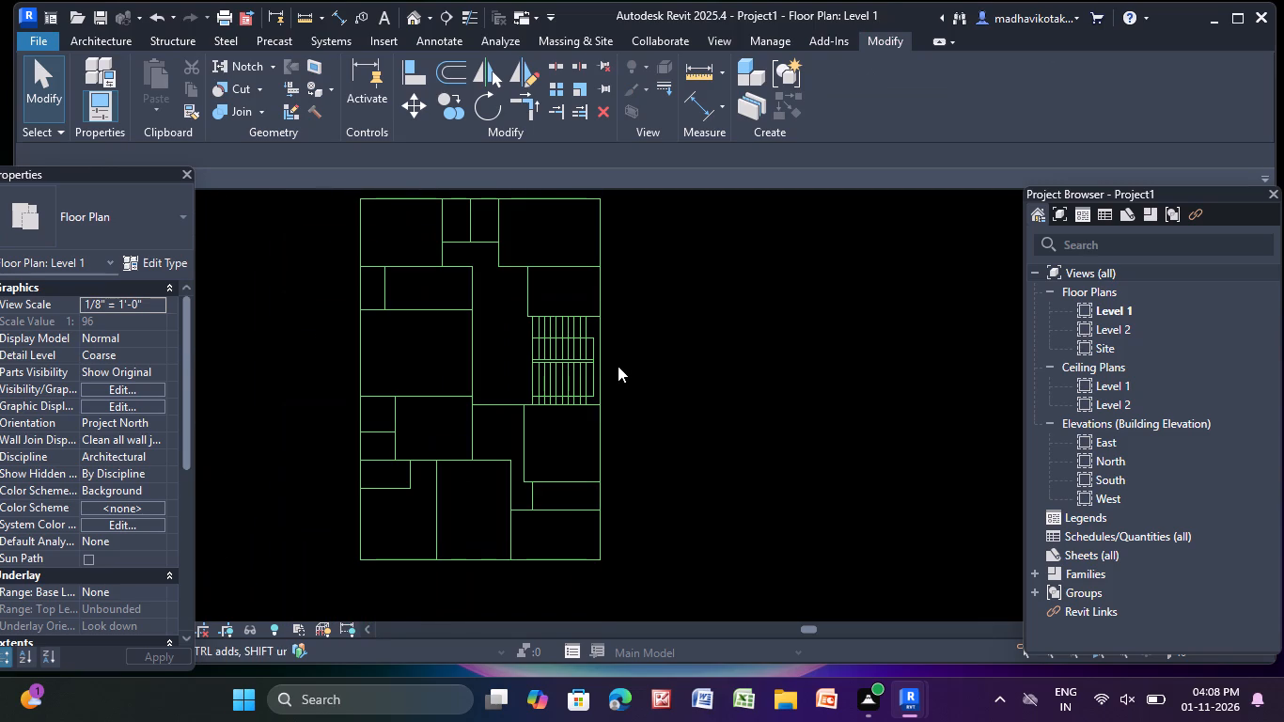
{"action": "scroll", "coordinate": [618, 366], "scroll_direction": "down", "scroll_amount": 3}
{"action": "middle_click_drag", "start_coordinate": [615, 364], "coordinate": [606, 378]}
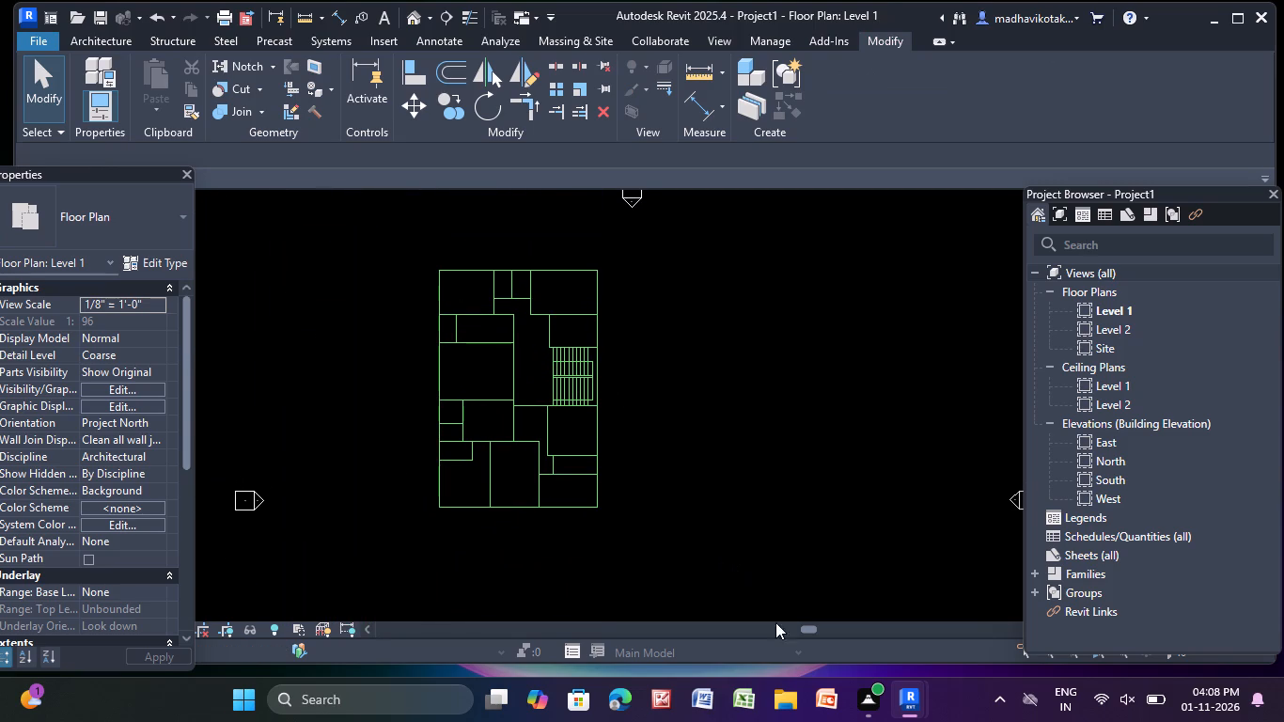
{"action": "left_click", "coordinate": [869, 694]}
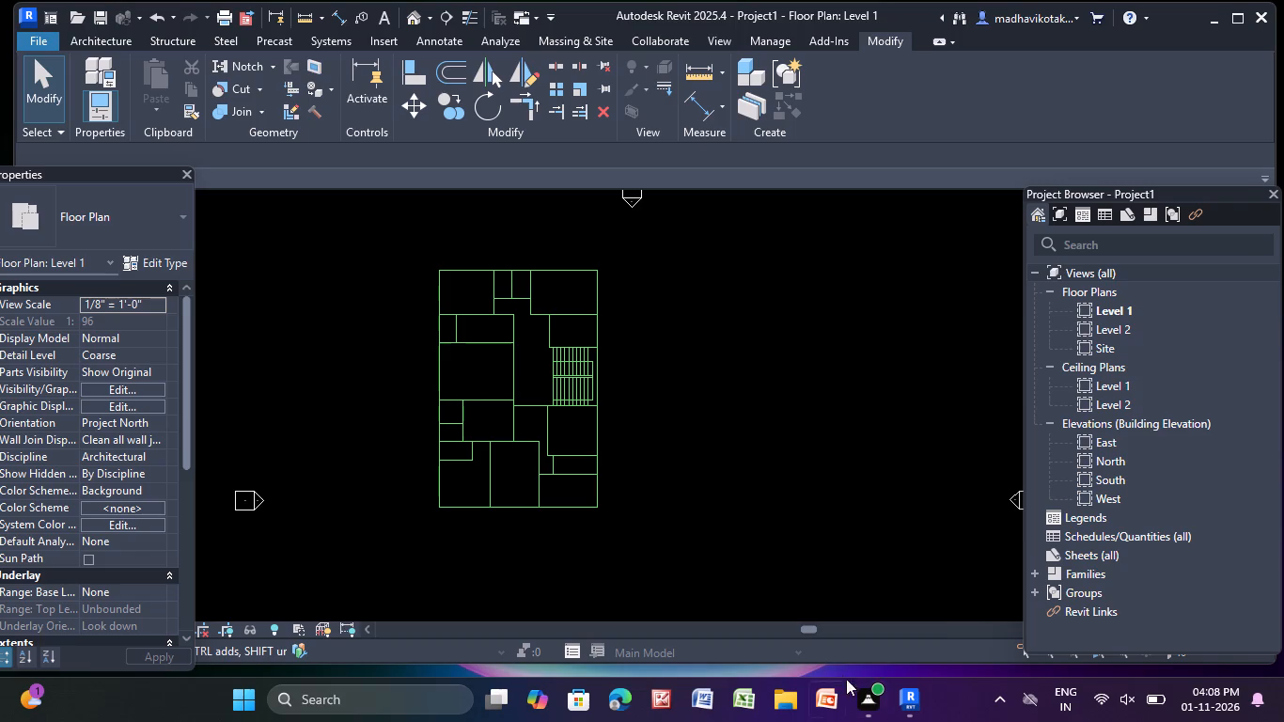
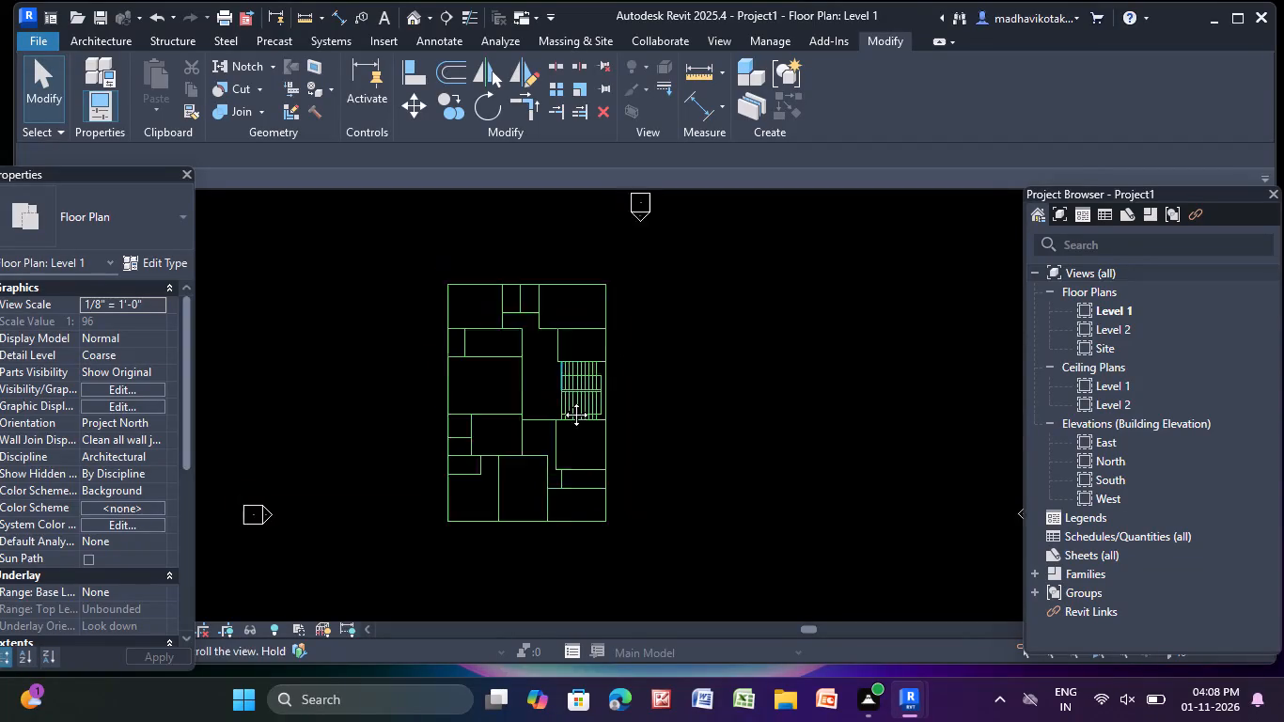
For a new architectural wall, duplicate the Generic - 8" basic wall type under the name Generic -9".
{"action": "scroll", "coordinate": [576, 410], "scroll_direction": "up", "scroll_amount": 5}
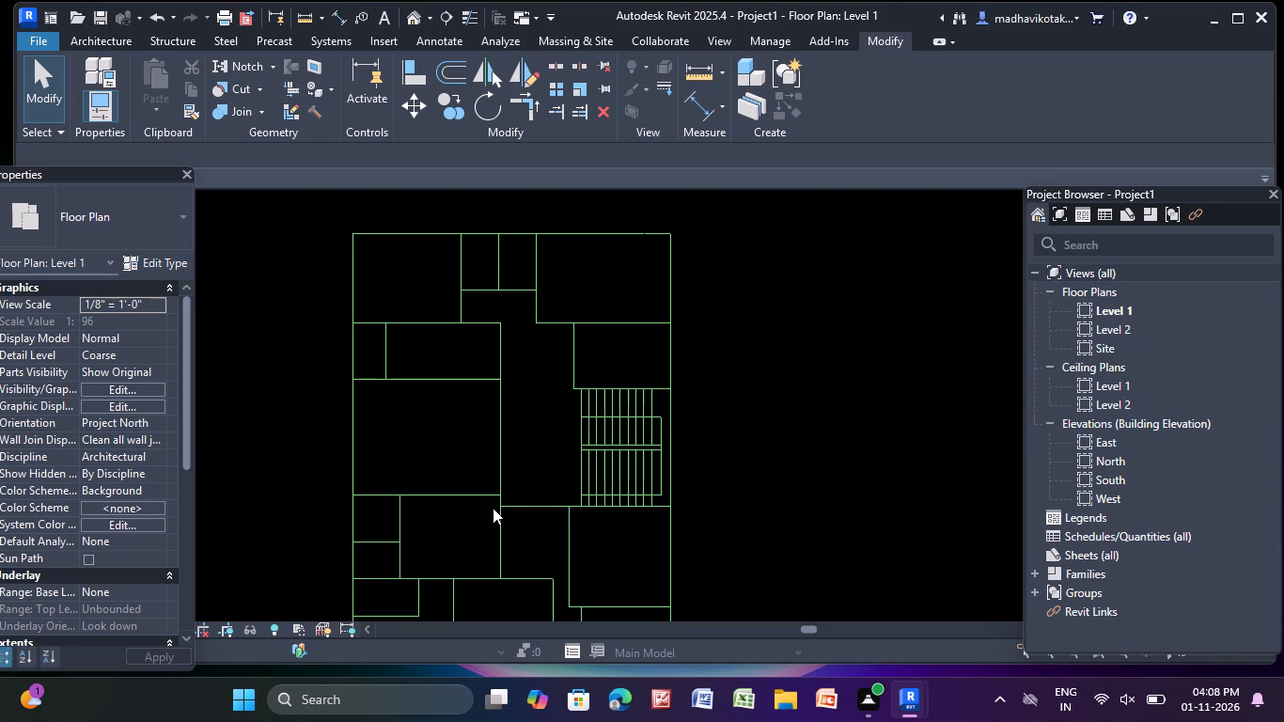
{"action": "middle_click_drag", "start_coordinate": [525, 467], "coordinate": [572, 463]}
{"action": "scroll", "coordinate": [501, 319], "scroll_direction": "up", "scroll_amount": 4}
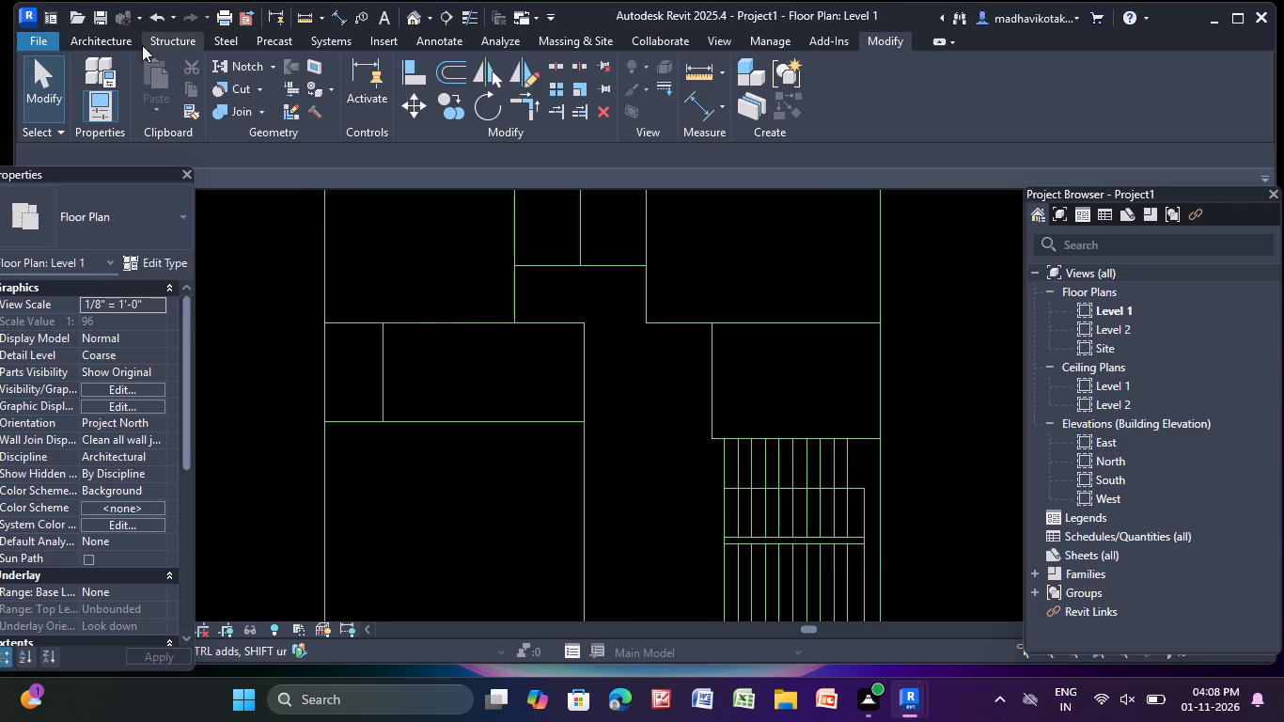
{"action": "left_click_drag", "start_coordinate": [99, 35], "coordinate": [113, 37]}
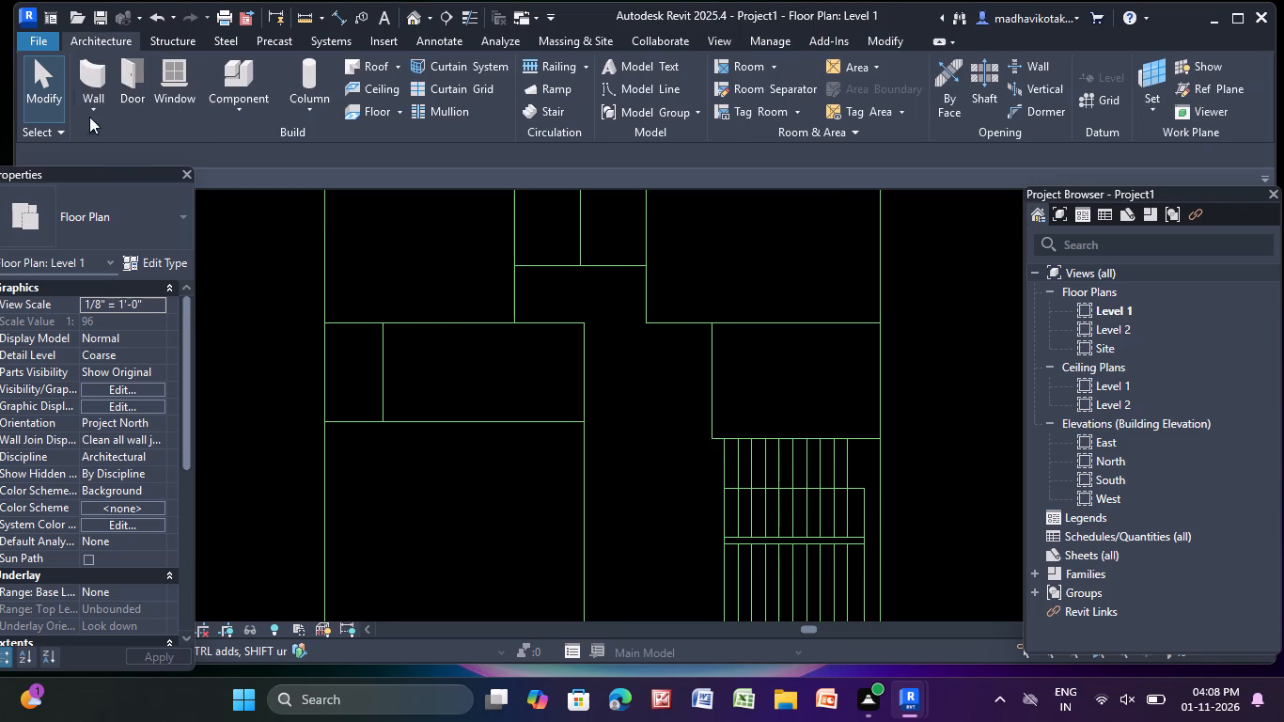
{"action": "left_click", "coordinate": [99, 68]}
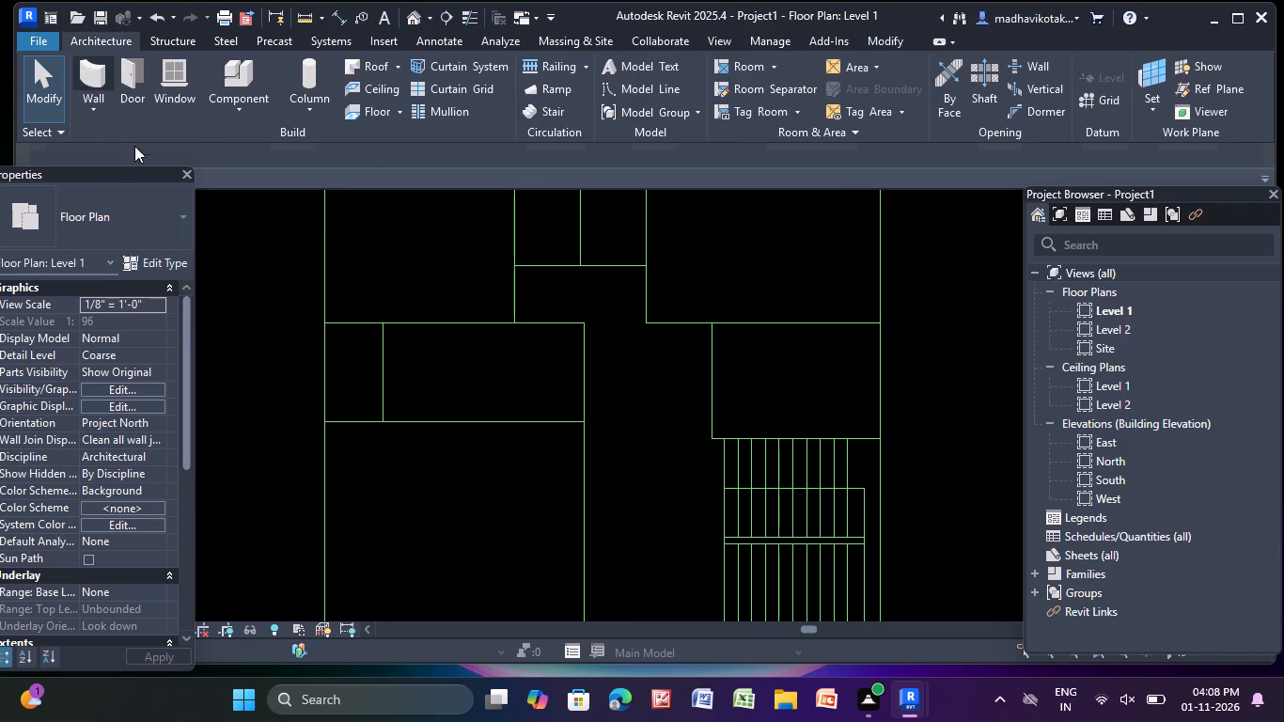
{"action": "left_click", "coordinate": [144, 268]}
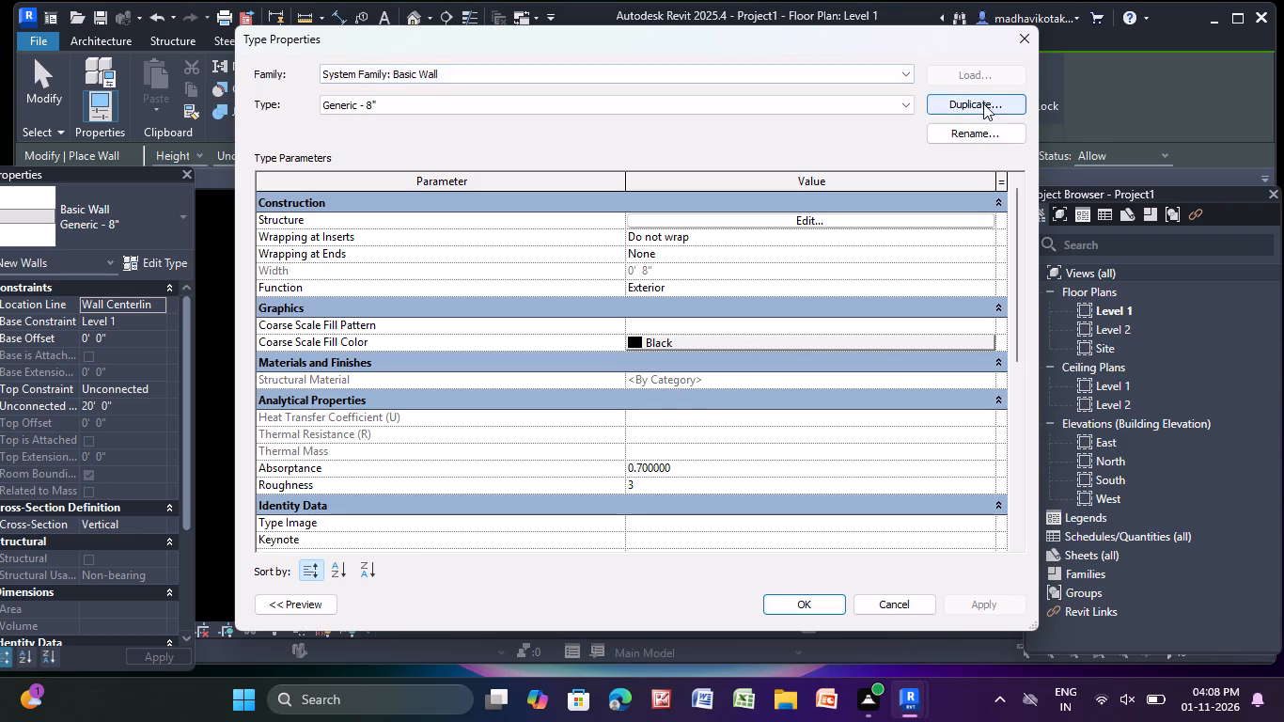
{"action": "left_click", "coordinate": [985, 103]}
{"action": "left_click", "coordinate": [609, 318]}
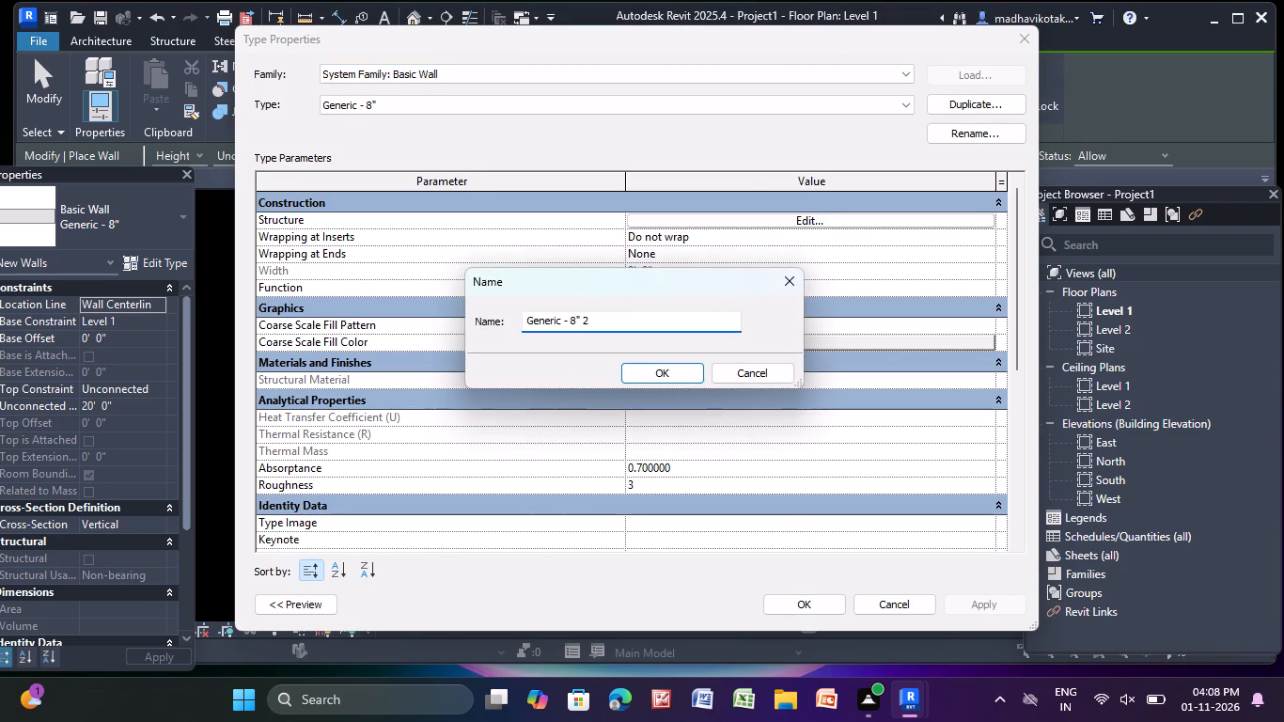
{"action": "key", "text": "BackSpace"}
{"action": "key", "text": "BackSpace"}
{"action": "key", "text": "BackSpace"}
{"action": "key", "text": "BackSpace"}
{"action": "key", "text": "BackSpace"}
{"action": "key", "text": "9"}
{"action": "key", "text": "shift+quotedbl"}
{"action": "key", "text": "Return"}
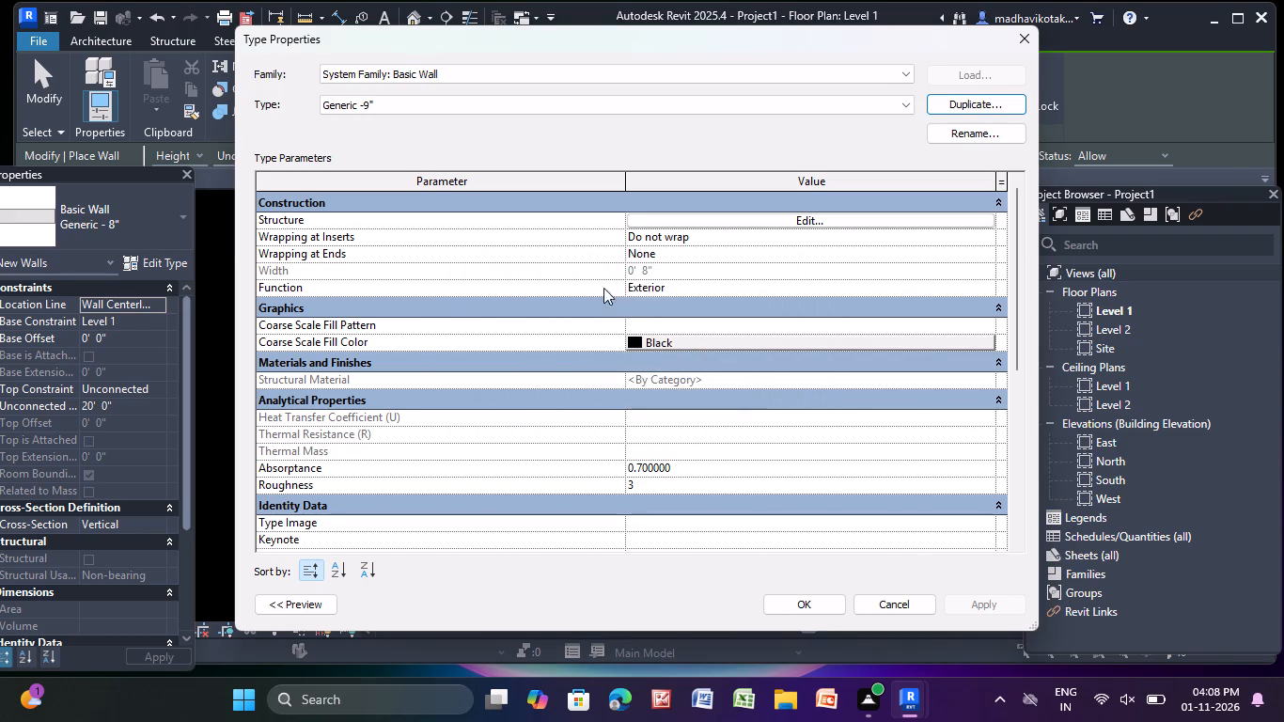
Duplicate the Generic -9" wall type under the name Generic -9" w.
{"action": "left_click", "coordinate": [950, 109]}
{"action": "left_click", "coordinate": [644, 322]}
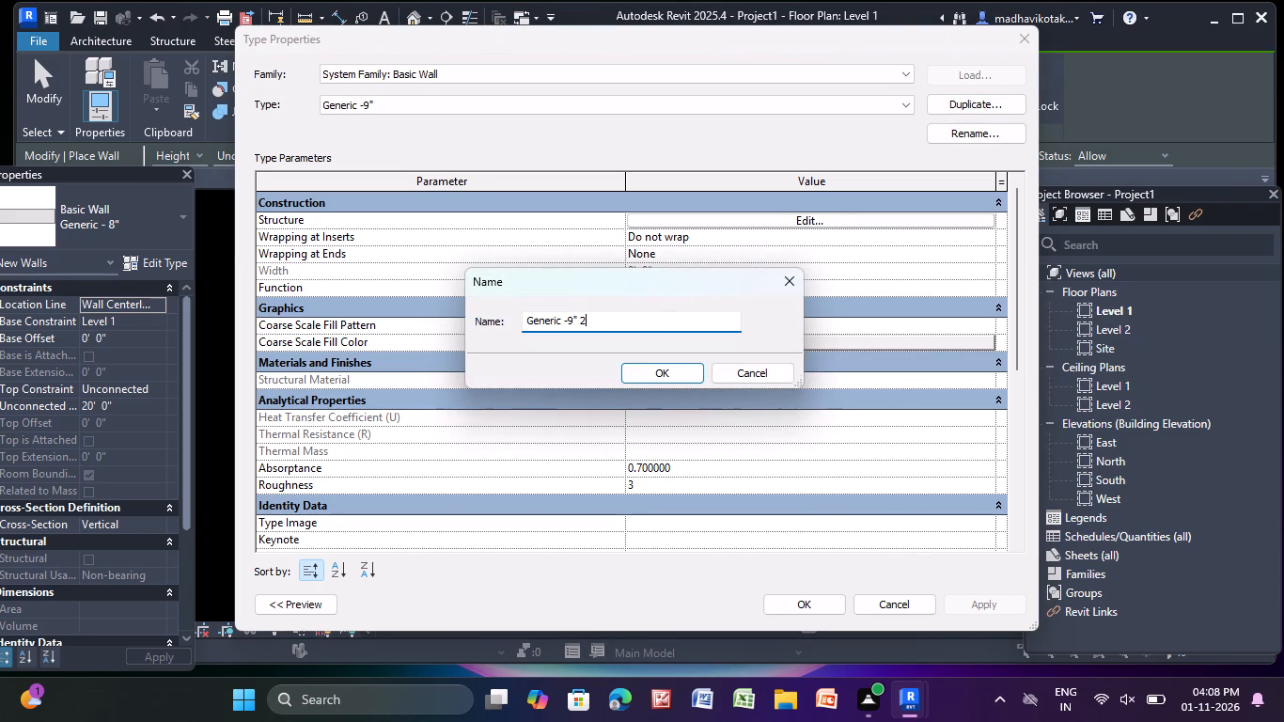
{"action": "key", "text": "BackSpace"}
{"action": "key", "text": "w"}
{"action": "left_click", "coordinate": [656, 376]}
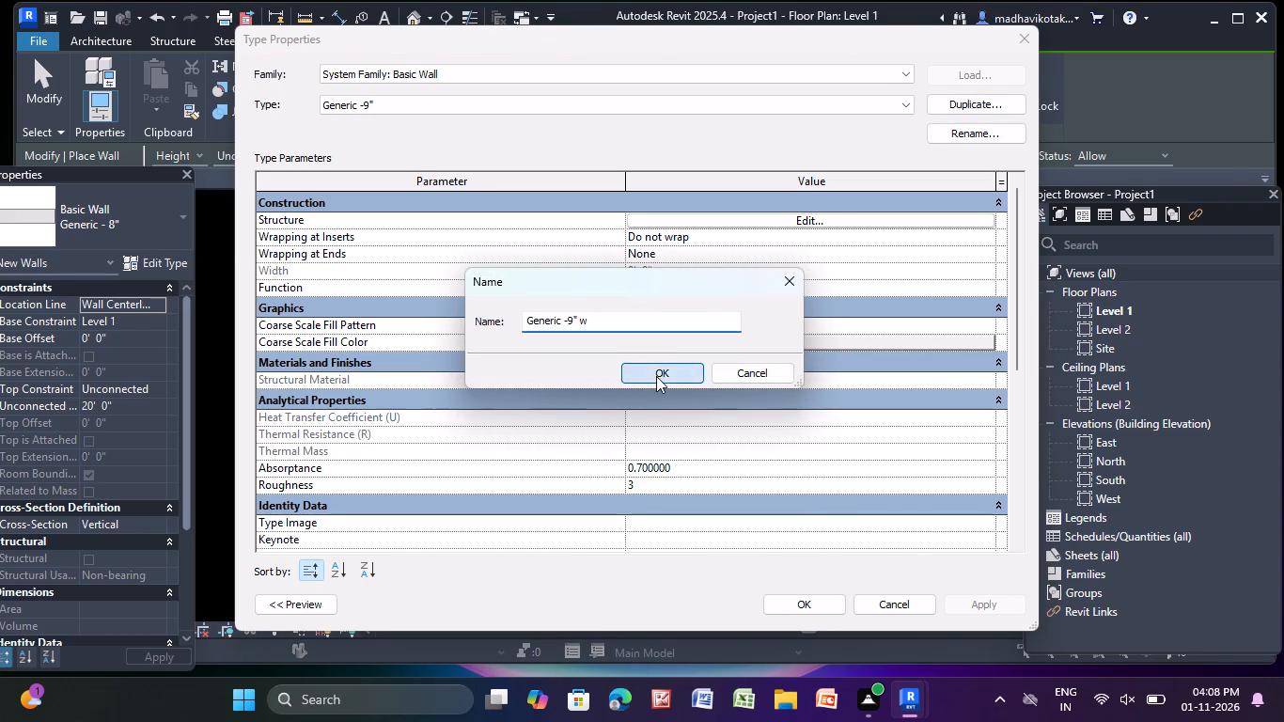
Duplicate the Generic -9" w wall type under the name Generic -4.5".
{"action": "left_click", "coordinate": [989, 110]}
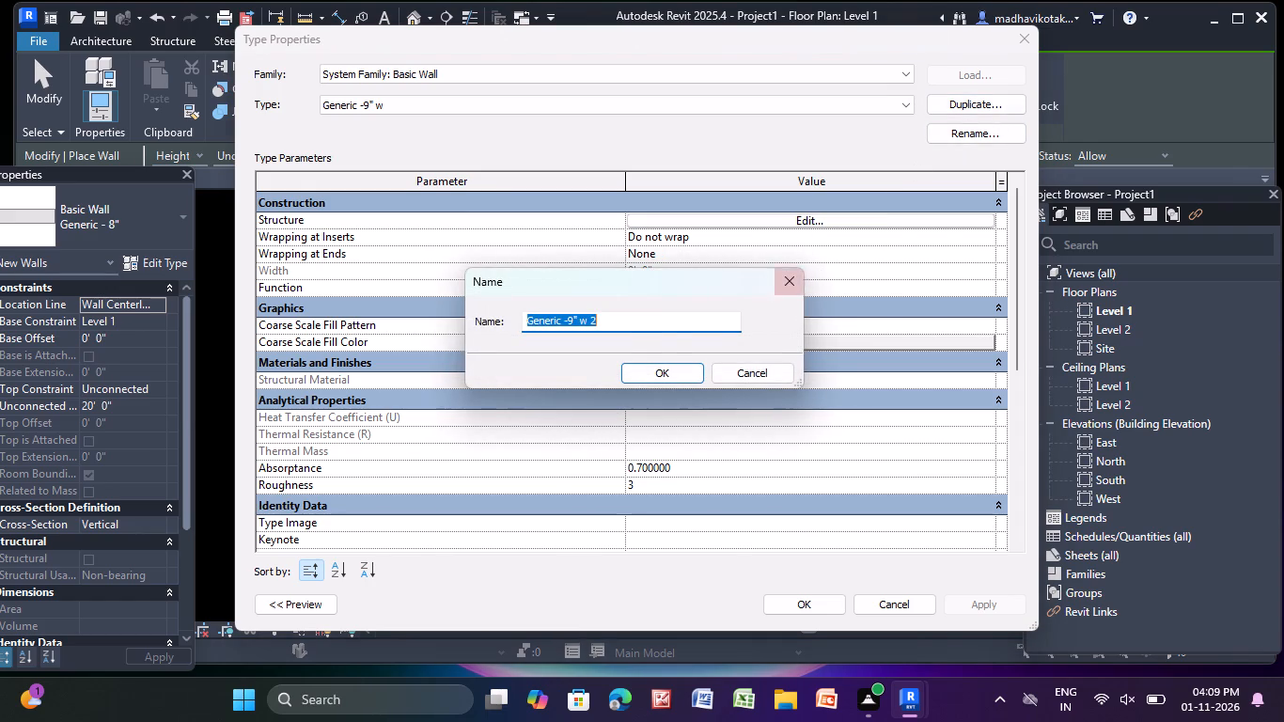
{"action": "left_click", "coordinate": [634, 320]}
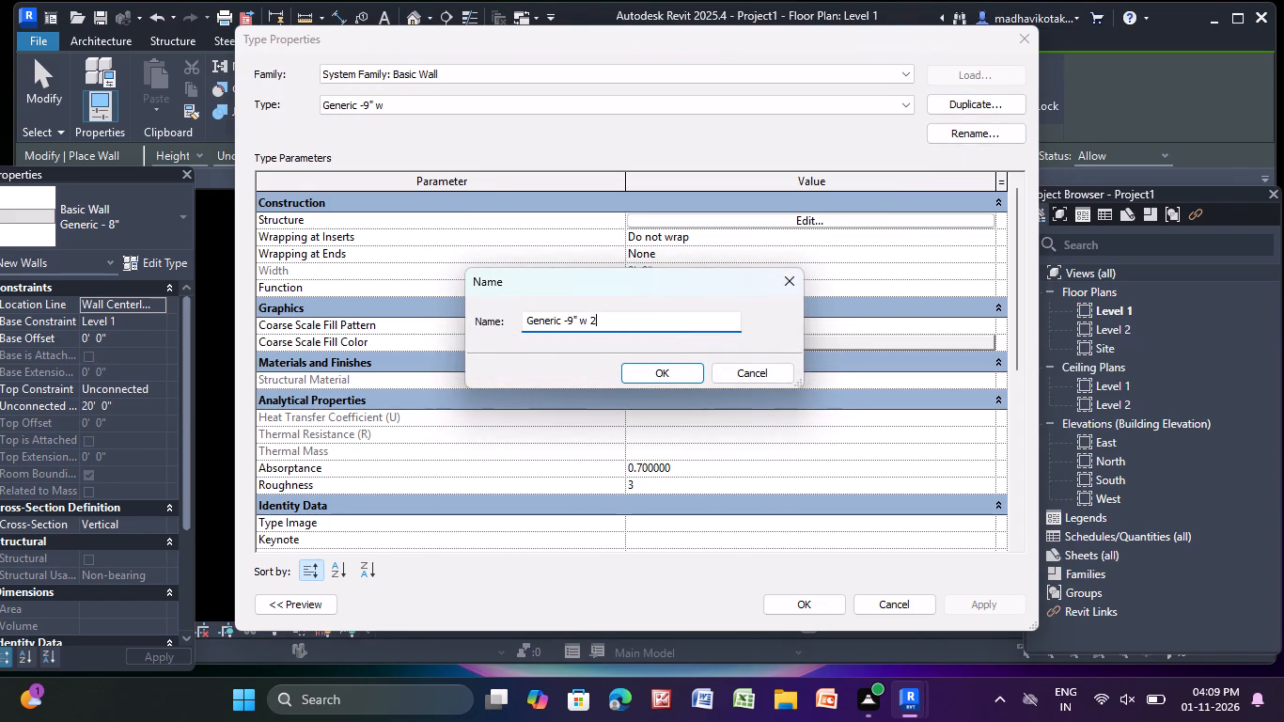
{"action": "key", "text": "BackSpace"}
{"action": "key", "text": "BackSpace"}
{"action": "key", "text": "BackSpace"}
{"action": "key", "text": "BackSpace"}
{"action": "key", "text": "BackSpace"}
{"action": "key", "text": "BackSpace"}
{"action": "key", "text": "4"}
{"action": "type", "text": ".5"}
{"action": "key", "text": "shift+quotedbl"}
{"action": "key", "text": "Return"}
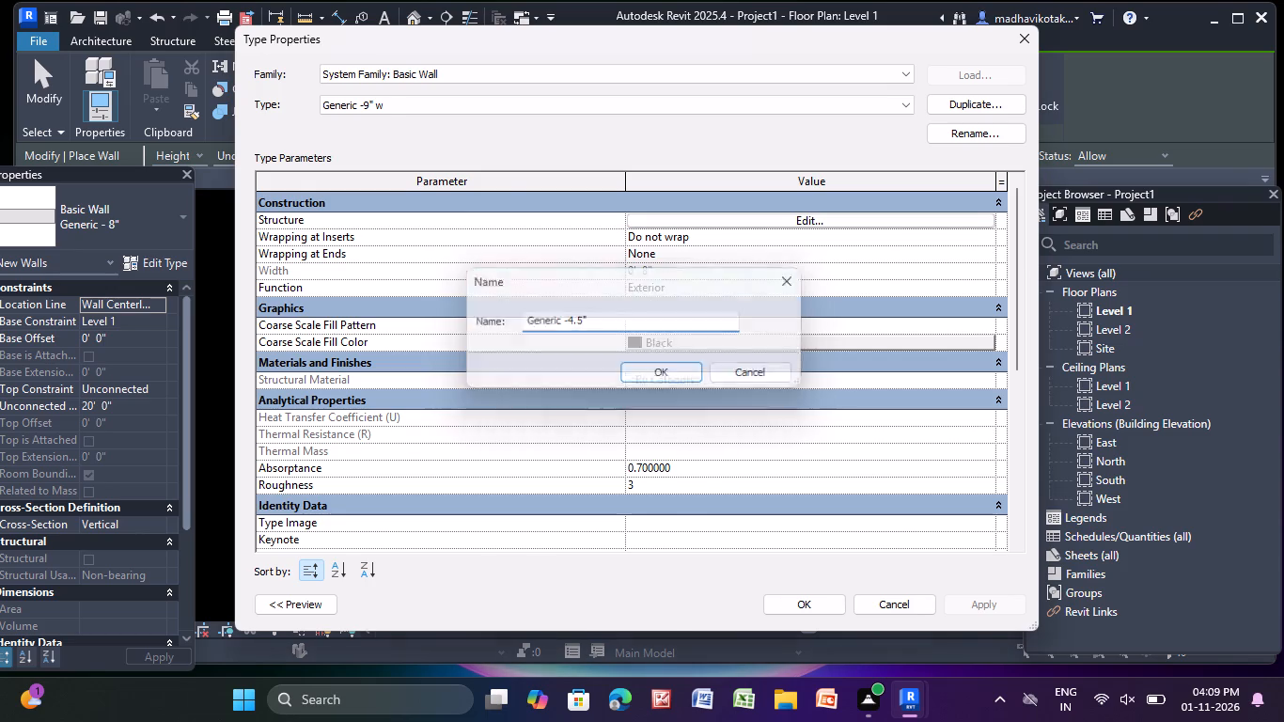
Duplicate the Generic -4.5" wall type under the name Generic -4.5" p and apply the type properties.
{"action": "left_click", "coordinate": [942, 109]}
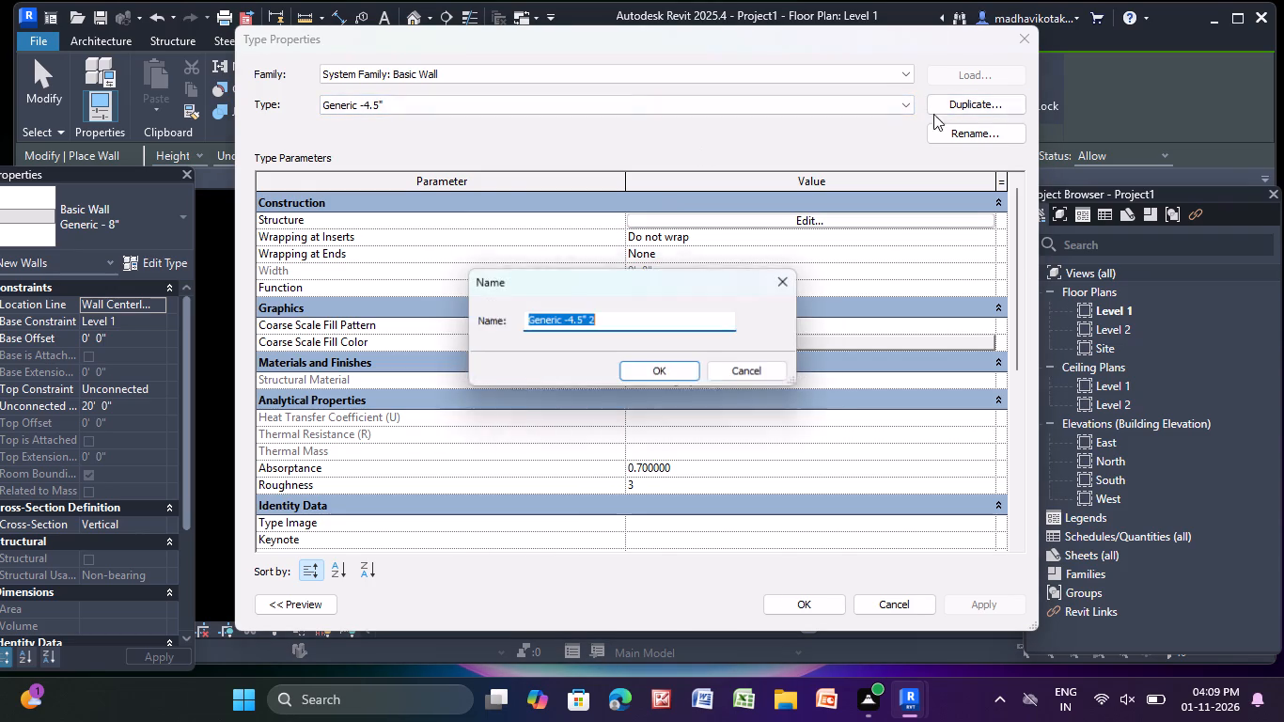
{"action": "left_click", "coordinate": [680, 315]}
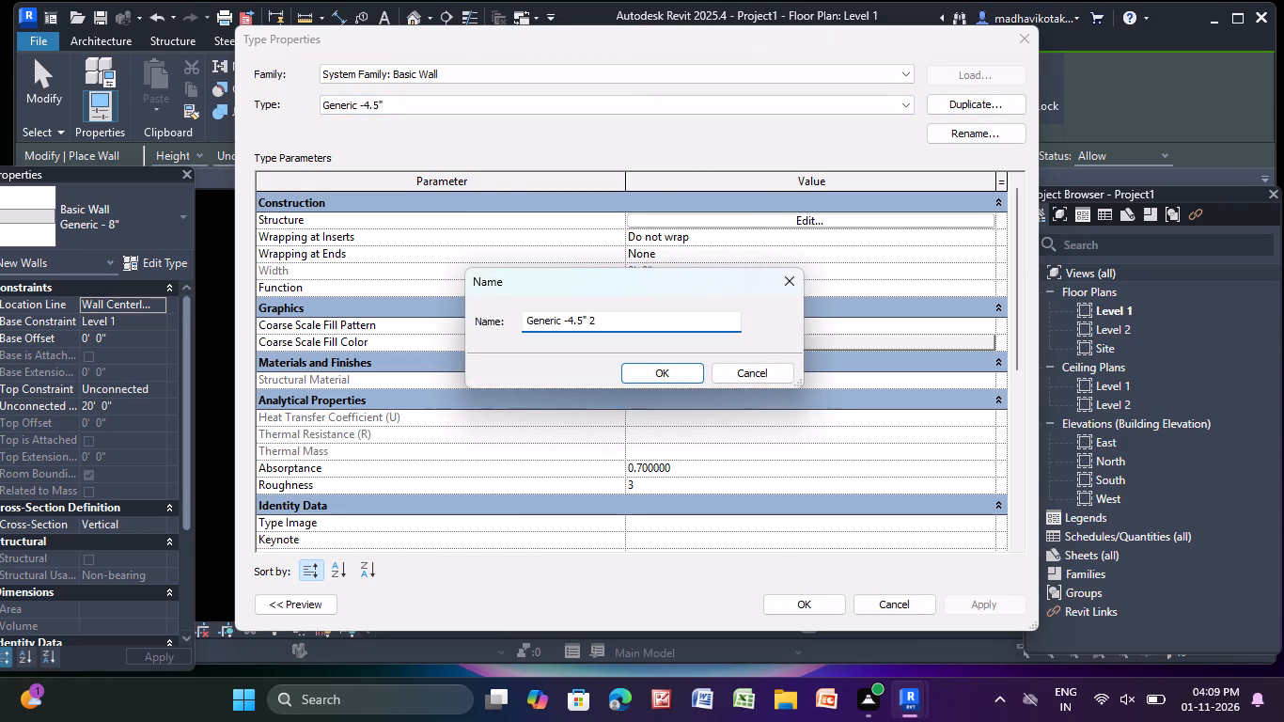
{"action": "key", "text": "BackSpace"}
{"action": "key", "text": "p"}
{"action": "left_click", "coordinate": [634, 377]}
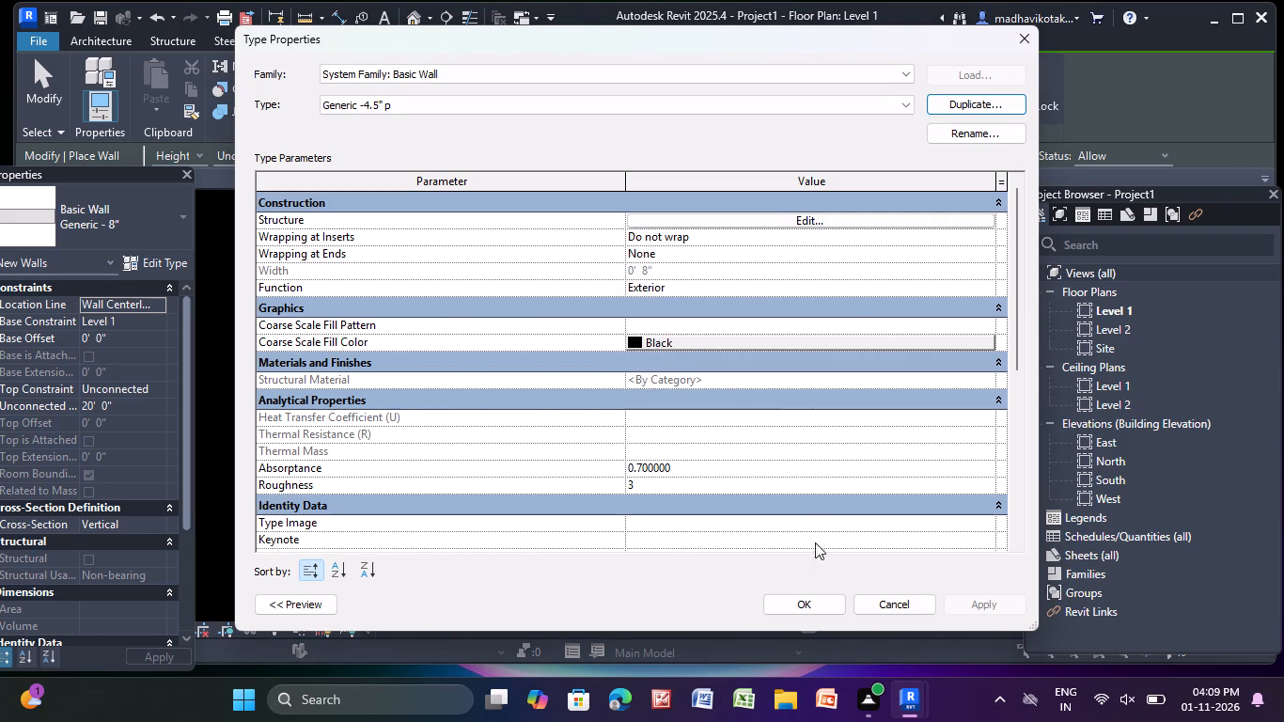
{"action": "left_click", "coordinate": [803, 604]}
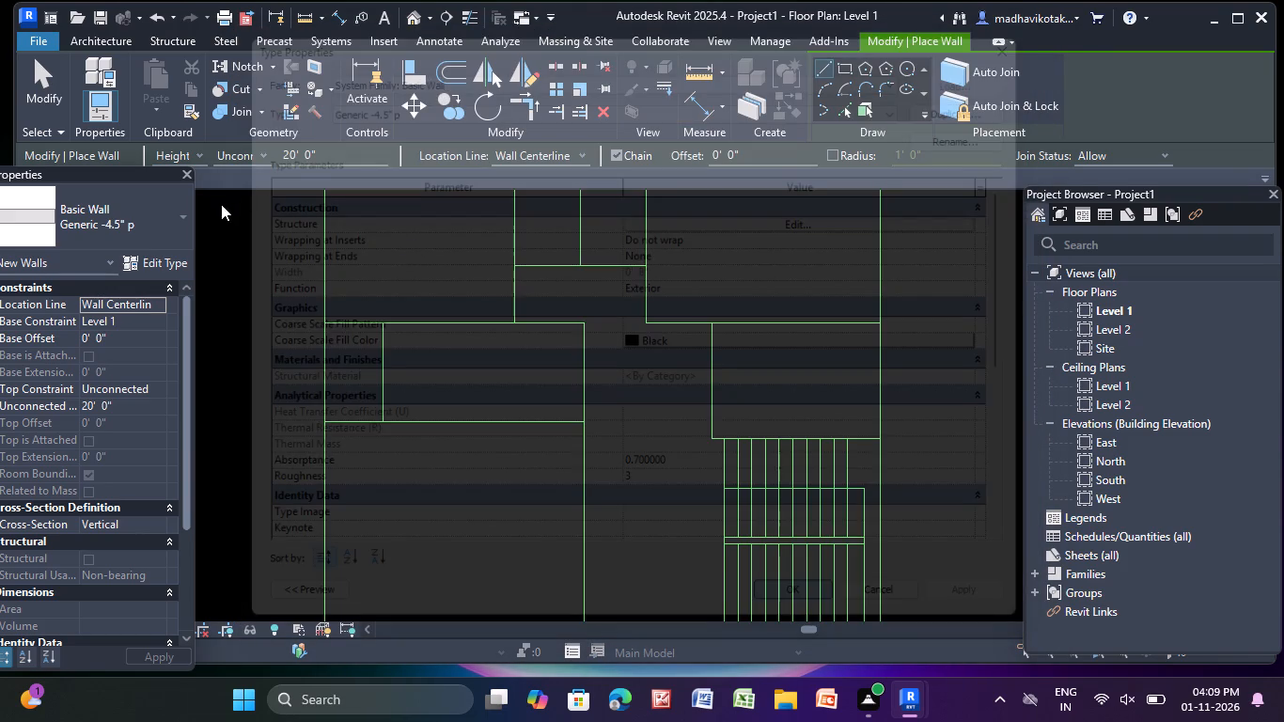
Draw a Generic -9" w wall along the plan's top outline, from its upper-left corner to its upper-right corner.
{"action": "left_click", "coordinate": [177, 212]}
{"action": "left_click", "coordinate": [135, 369]}
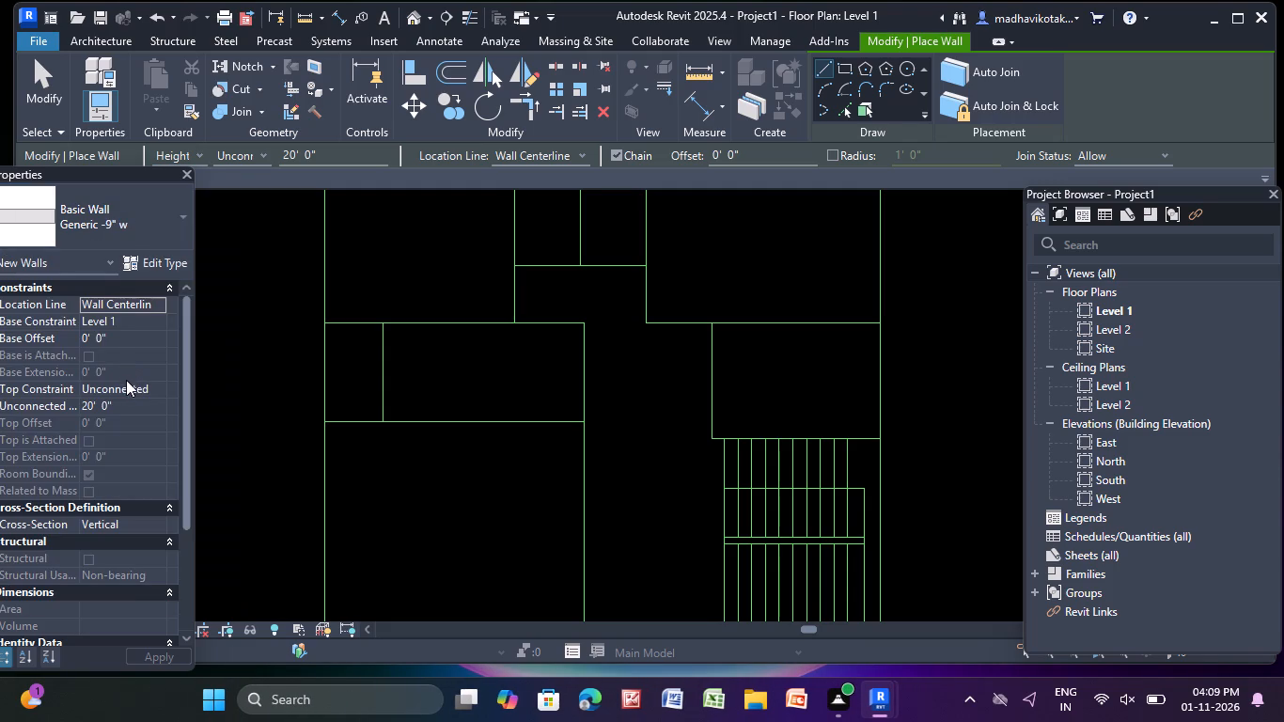
{"action": "scroll", "coordinate": [365, 400], "scroll_direction": "down", "scroll_amount": 7}
{"action": "middle_click_drag", "start_coordinate": [377, 382], "coordinate": [359, 596]}
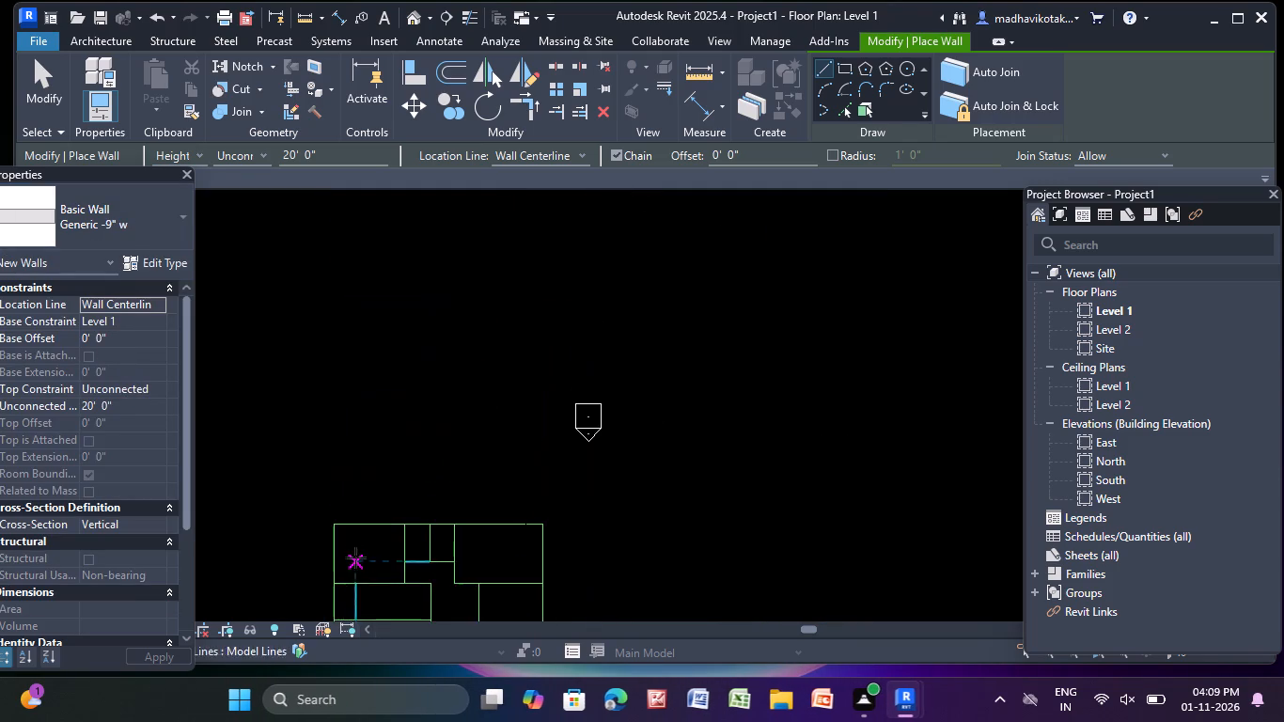
{"action": "scroll", "coordinate": [356, 554], "scroll_direction": "up", "scroll_amount": 11}
{"action": "scroll", "coordinate": [304, 479], "scroll_direction": "up", "scroll_amount": 10}
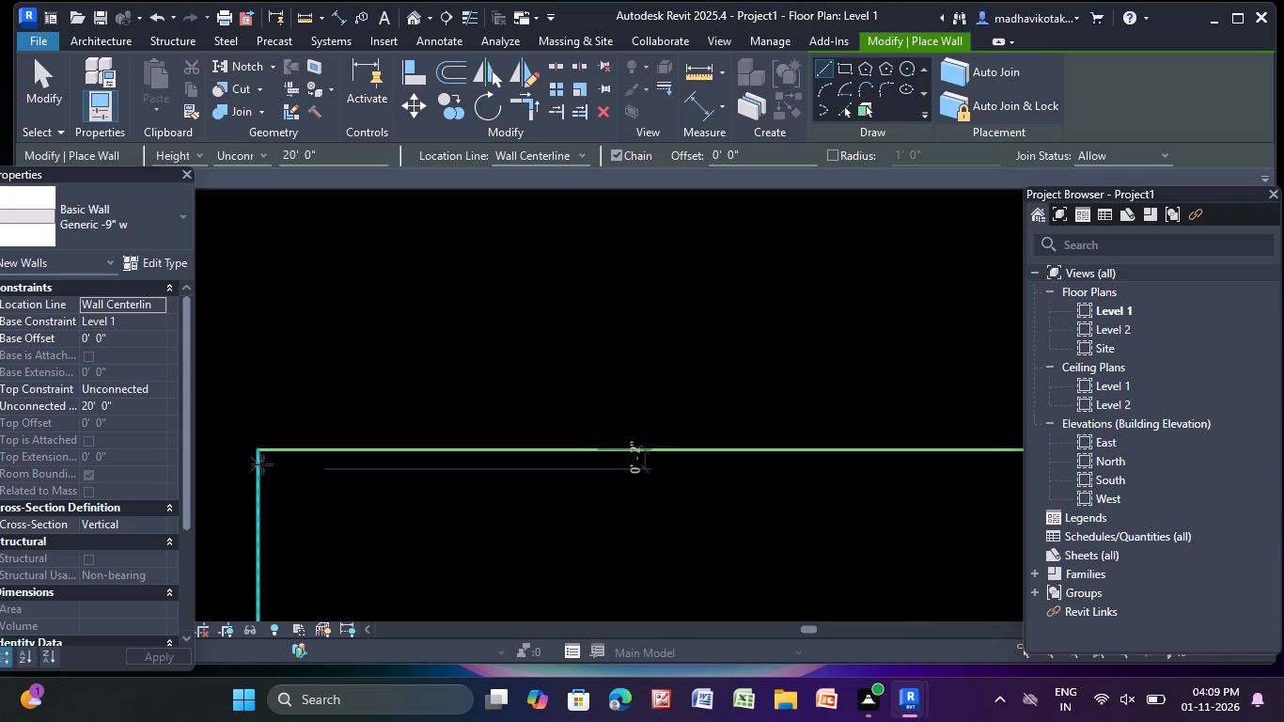
{"action": "scroll", "coordinate": [264, 455], "scroll_direction": "up", "scroll_amount": 5}
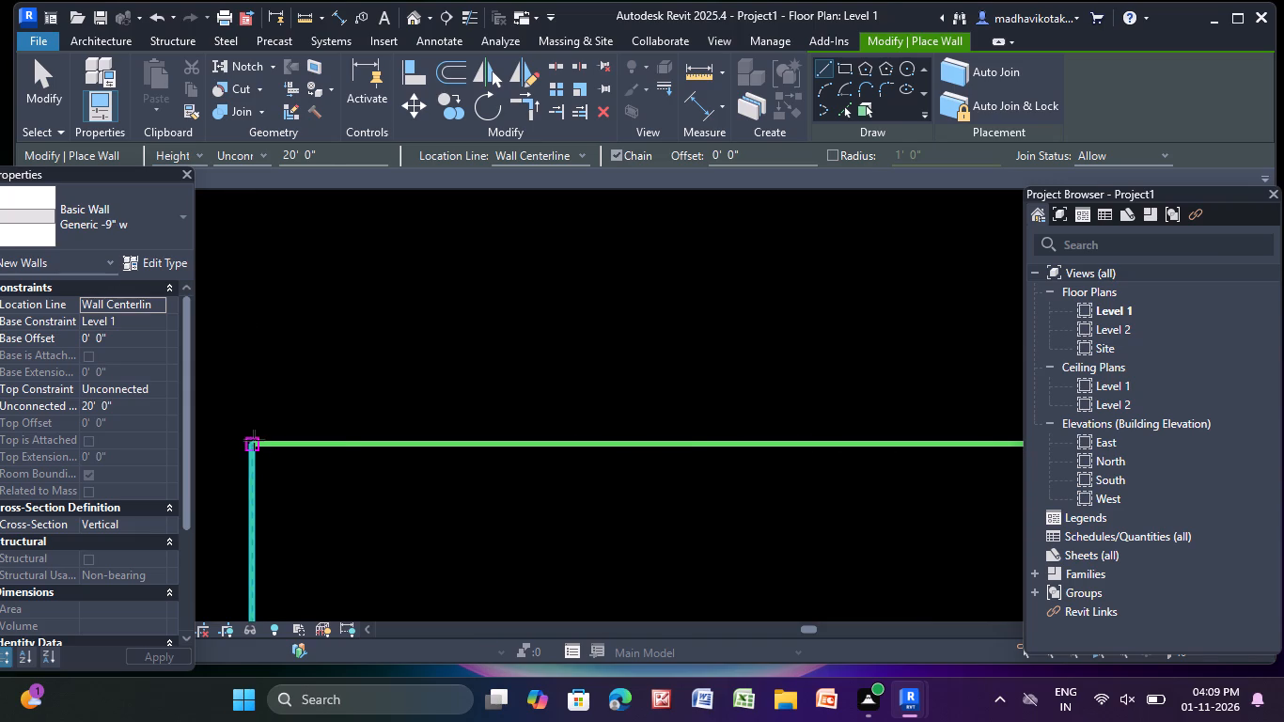
{"action": "left_click", "coordinate": [254, 440]}
{"action": "scroll", "coordinate": [806, 390], "scroll_direction": "down", "scroll_amount": 5}
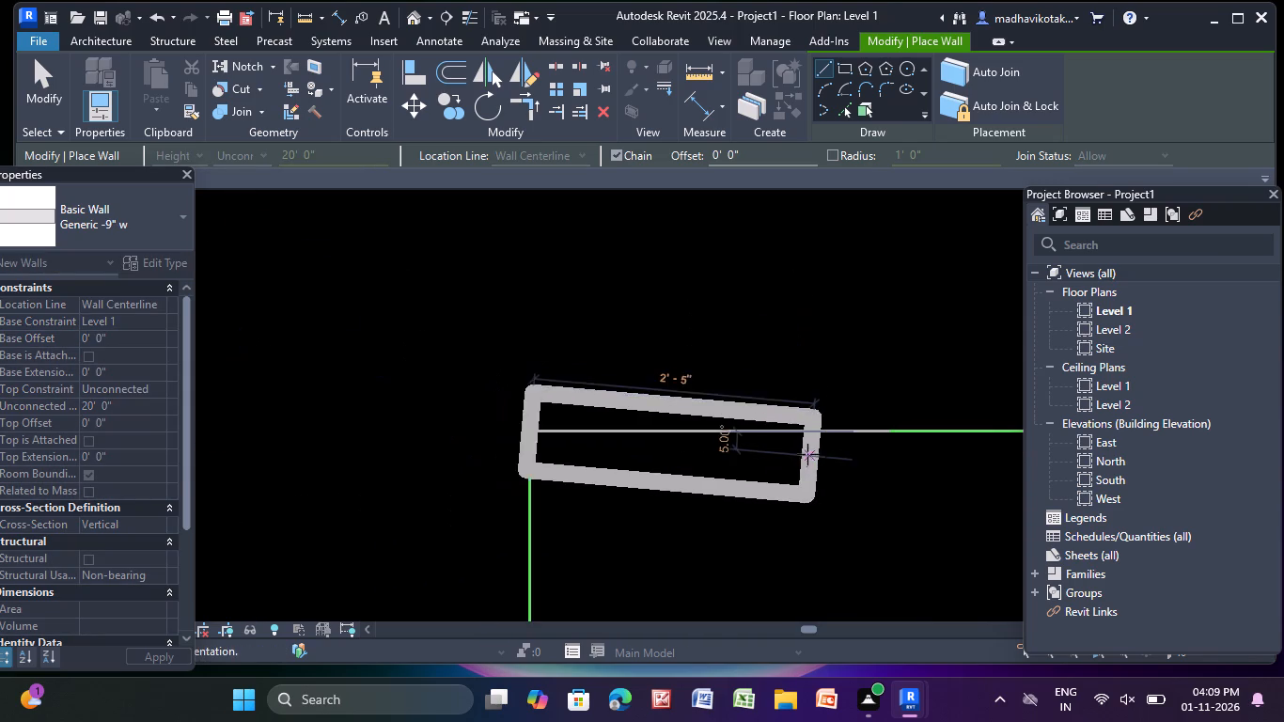
{"action": "scroll", "coordinate": [809, 454], "scroll_direction": "down", "scroll_amount": 8}
{"action": "middle_click_drag", "start_coordinate": [832, 439], "coordinate": [350, 201]}
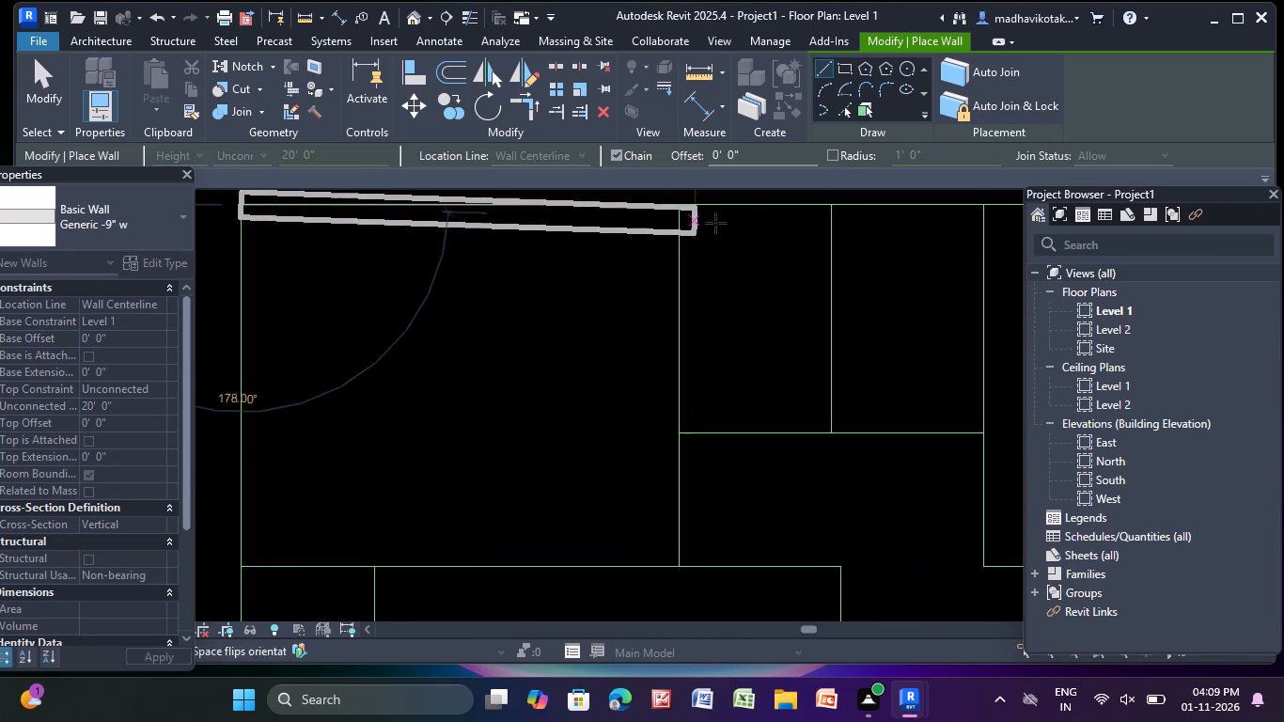
{"action": "scroll", "coordinate": [777, 207], "scroll_direction": "down", "scroll_amount": 3}
{"action": "middle_click_drag", "start_coordinate": [773, 208], "coordinate": [500, 293]}
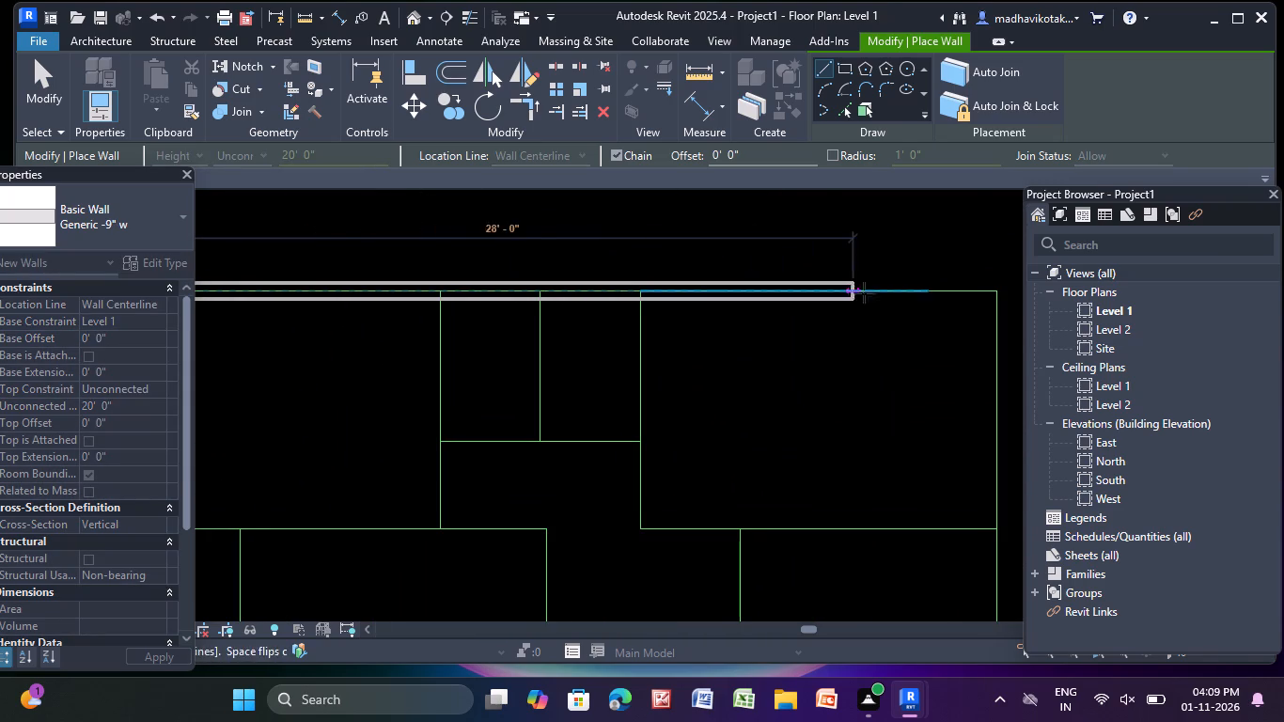
{"action": "middle_click_drag", "start_coordinate": [913, 303], "coordinate": [690, 328]}
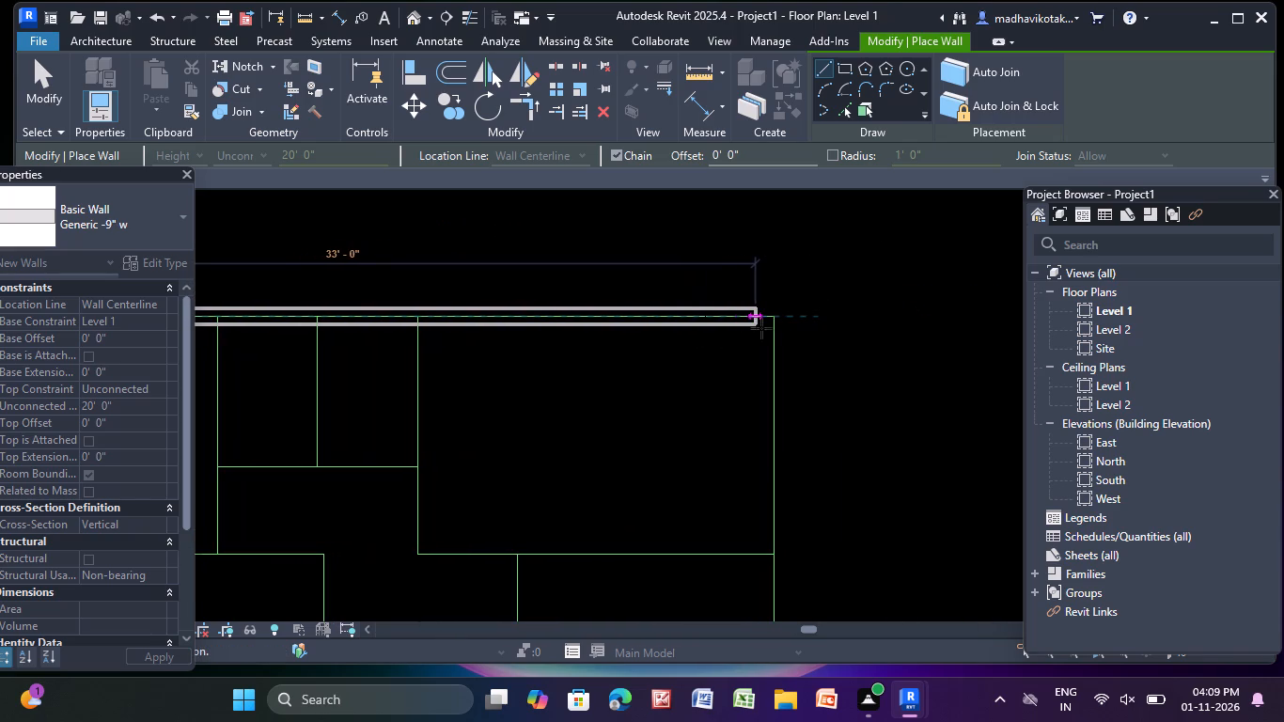
{"action": "scroll", "coordinate": [781, 321], "scroll_direction": "up", "scroll_amount": 5}
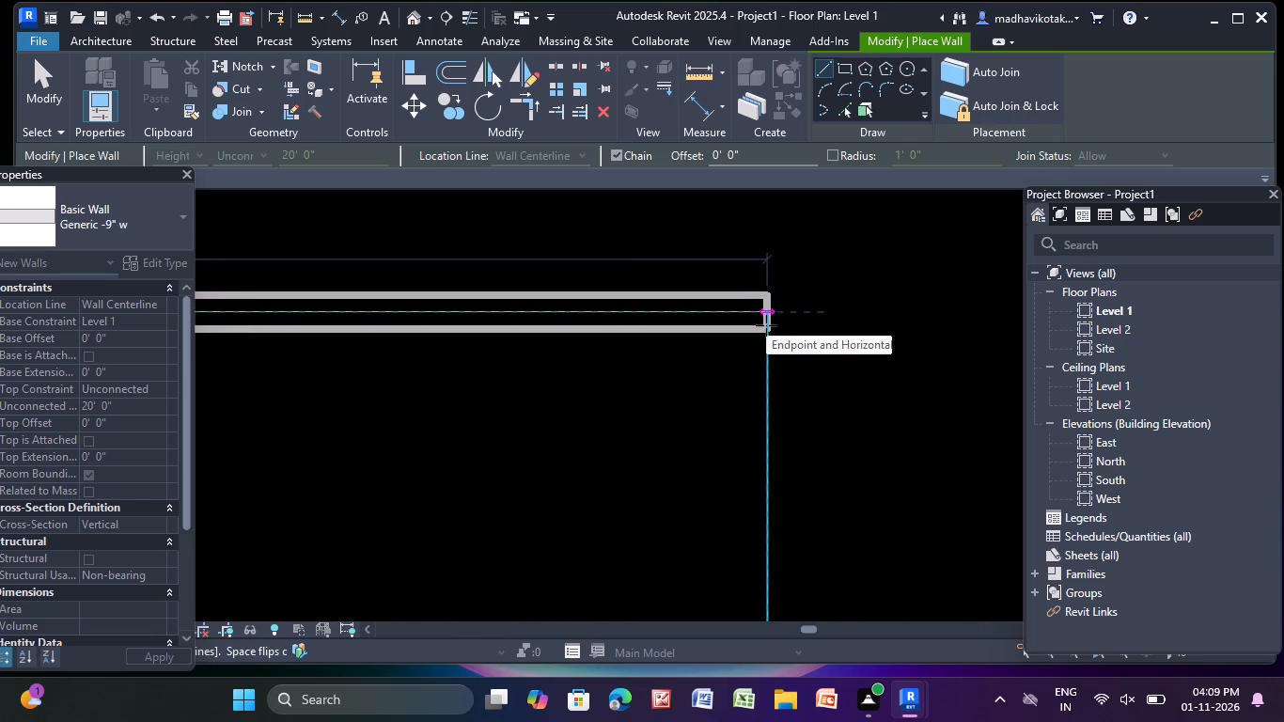
{"action": "left_click", "coordinate": [766, 325]}
Continue the chained Generic -9" w wall down the plan's right outline to its lower-right corner.
{"action": "scroll", "coordinate": [767, 328], "scroll_direction": "down", "scroll_amount": 9}
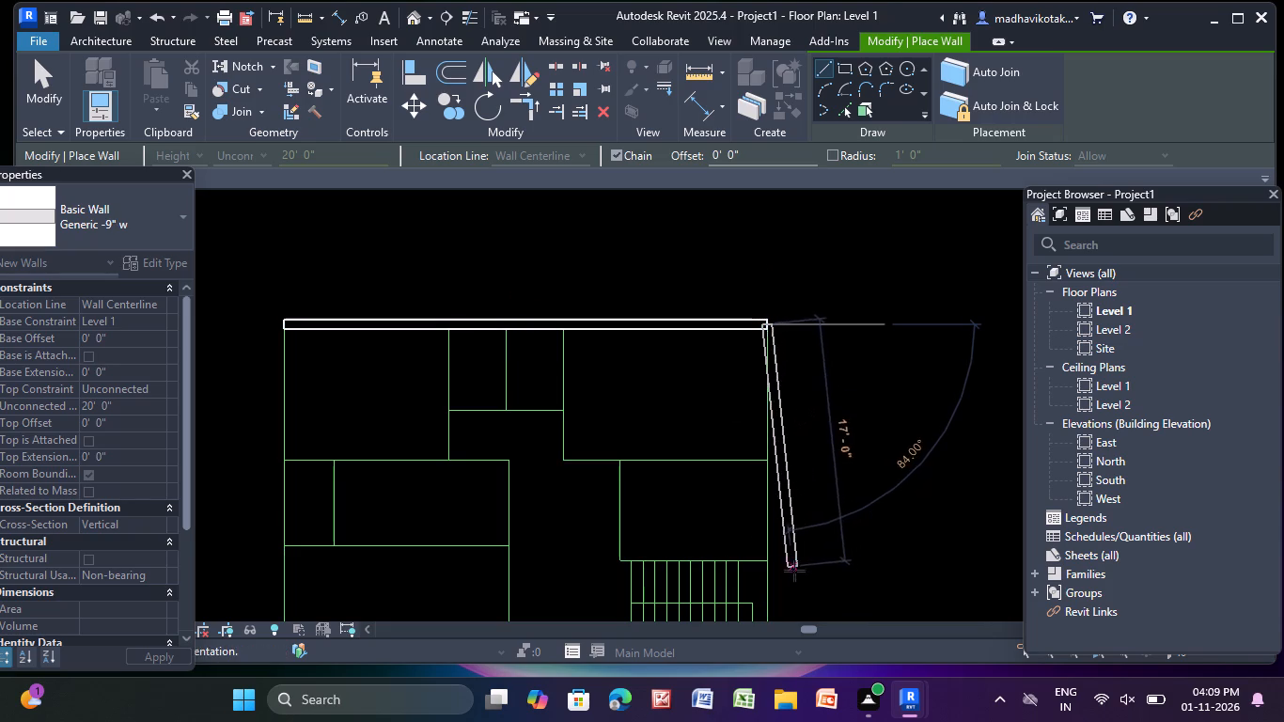
{"action": "scroll", "coordinate": [769, 571], "scroll_direction": "down", "scroll_amount": 4}
{"action": "middle_click_drag", "start_coordinate": [769, 571], "coordinate": [590, 102]}
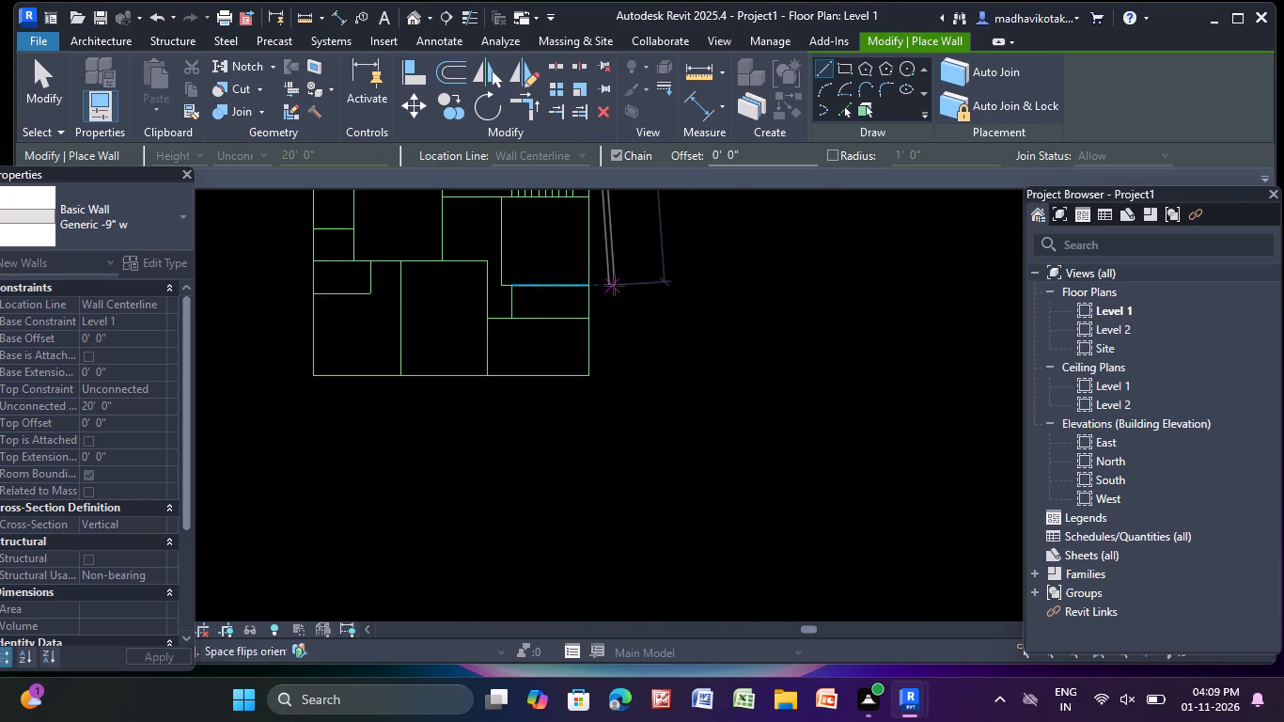
{"action": "scroll", "coordinate": [581, 371], "scroll_direction": "up", "scroll_amount": 7}
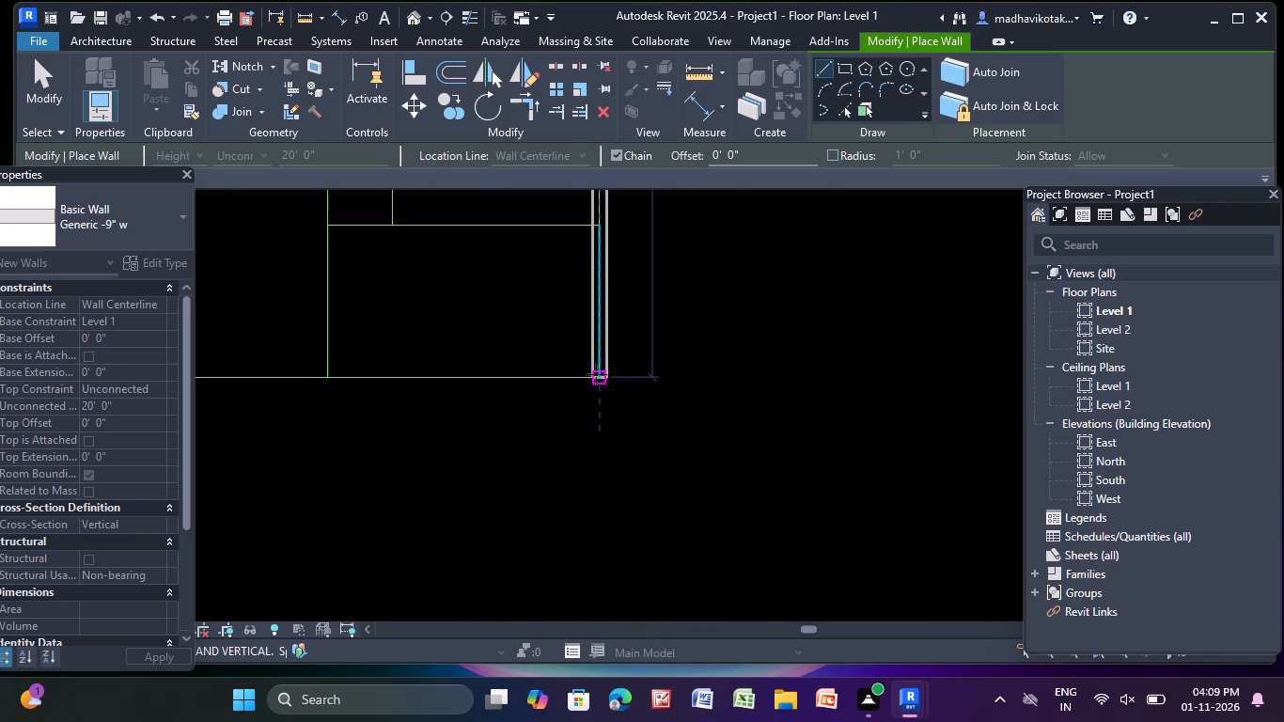
{"action": "left_click", "coordinate": [599, 374]}
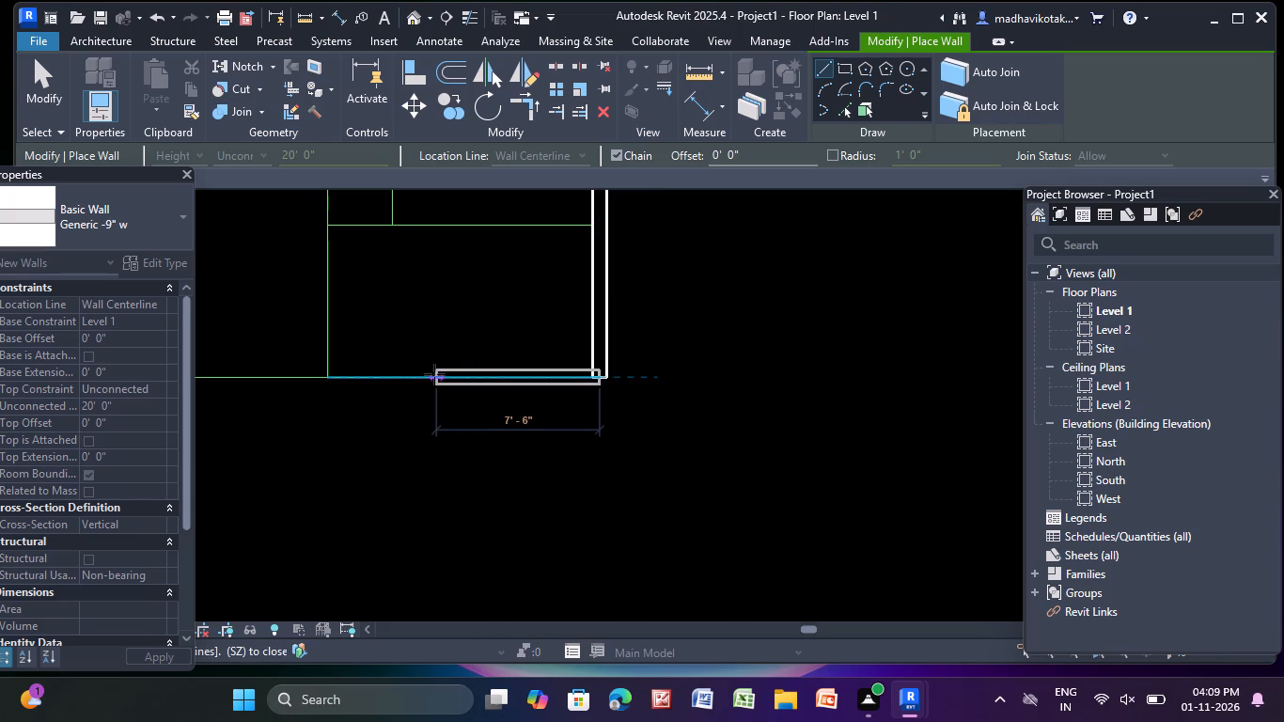
Continue the chained Generic -9" w wall along the plan's bottom outline to its lower-left corner.
{"action": "scroll", "coordinate": [439, 378], "scroll_direction": "down", "scroll_amount": 4}
{"action": "middle_click_drag", "start_coordinate": [433, 376], "coordinate": [781, 427]}
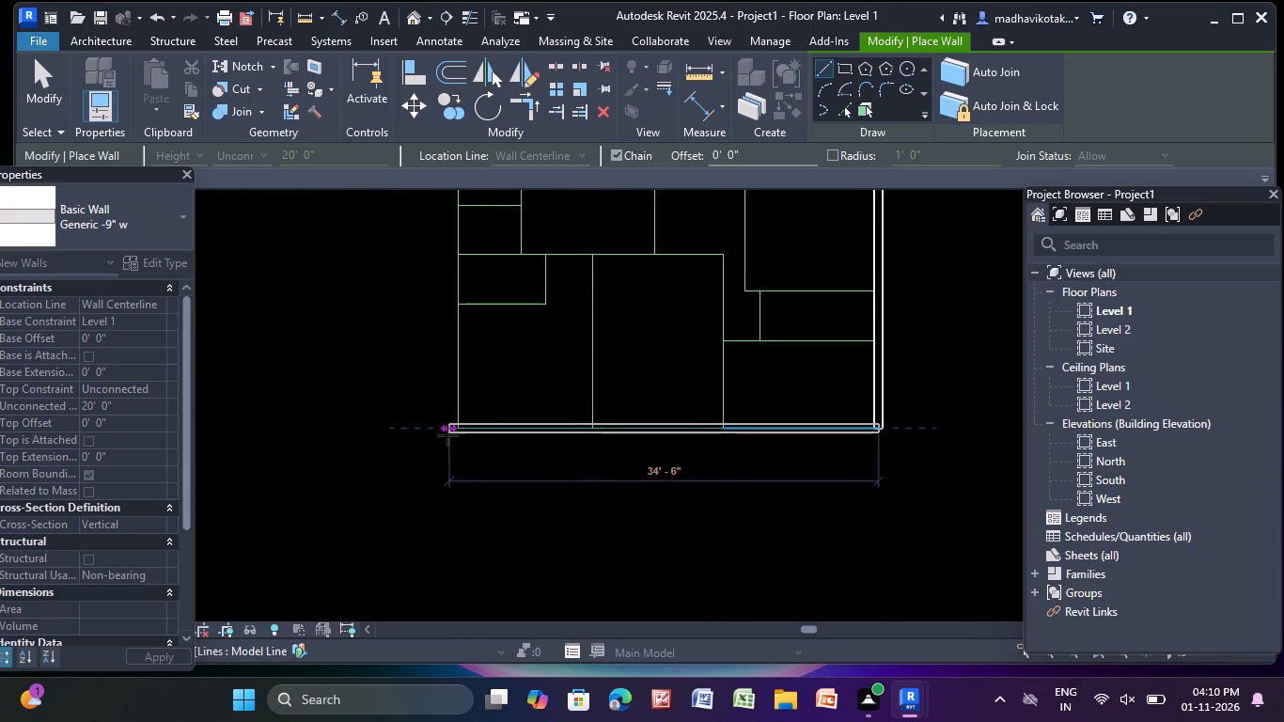
{"action": "scroll", "coordinate": [462, 427], "scroll_direction": "up", "scroll_amount": 12}
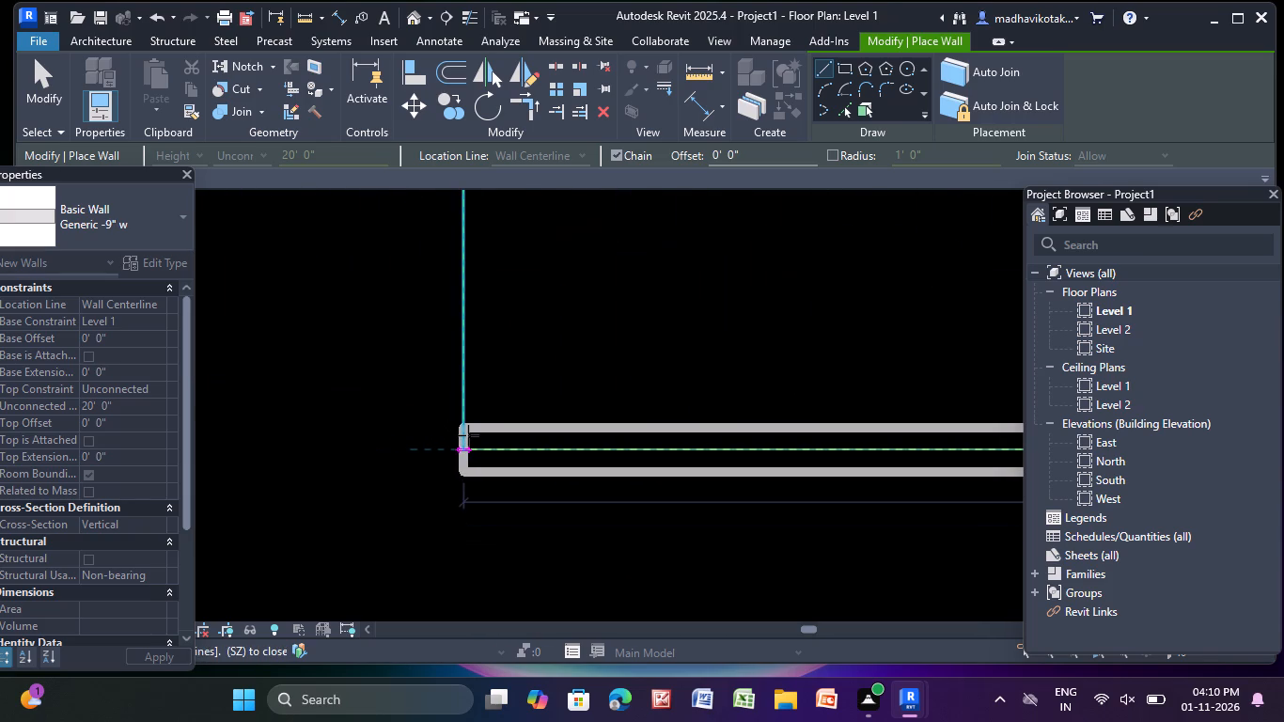
{"action": "left_click", "coordinate": [467, 435]}
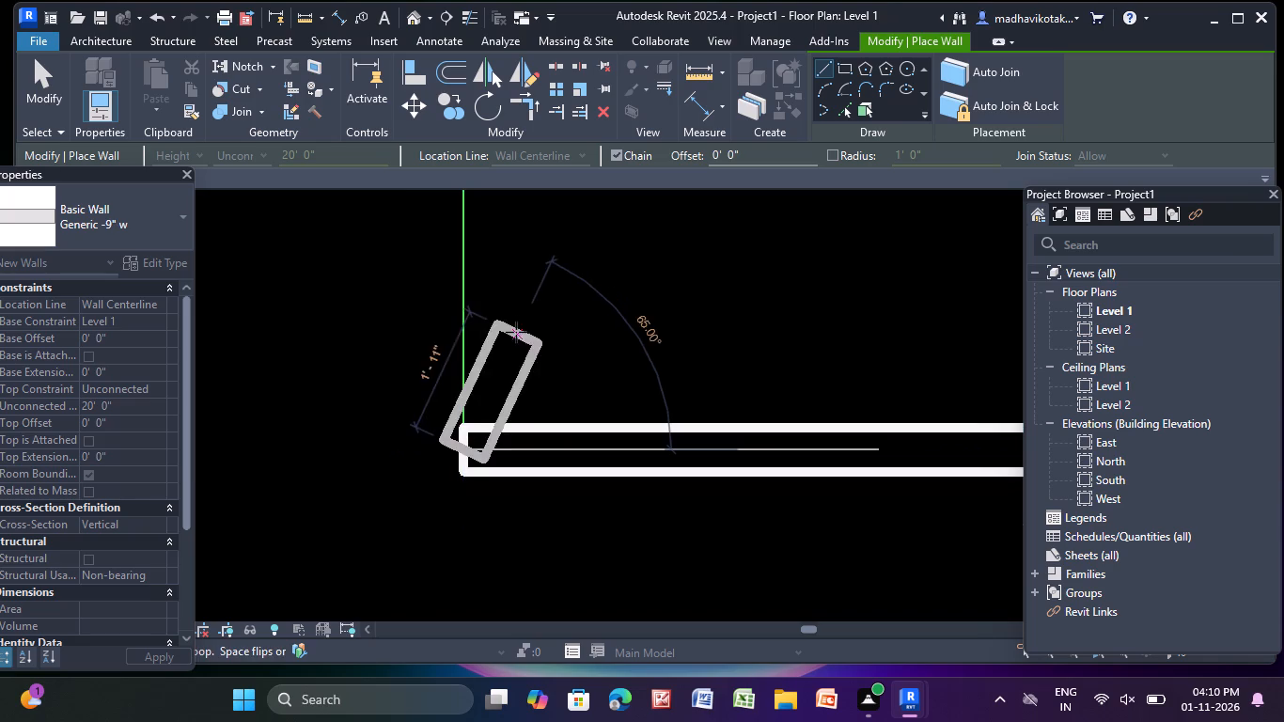
Close the perimeter with a Generic -9" w wall up the left outline to the upper-left corner, finish the wall command and dismiss the save reminder.
{"action": "scroll", "coordinate": [467, 243], "scroll_direction": "down", "scroll_amount": 5}
{"action": "middle_click_drag", "start_coordinate": [462, 256], "coordinate": [430, 652]}
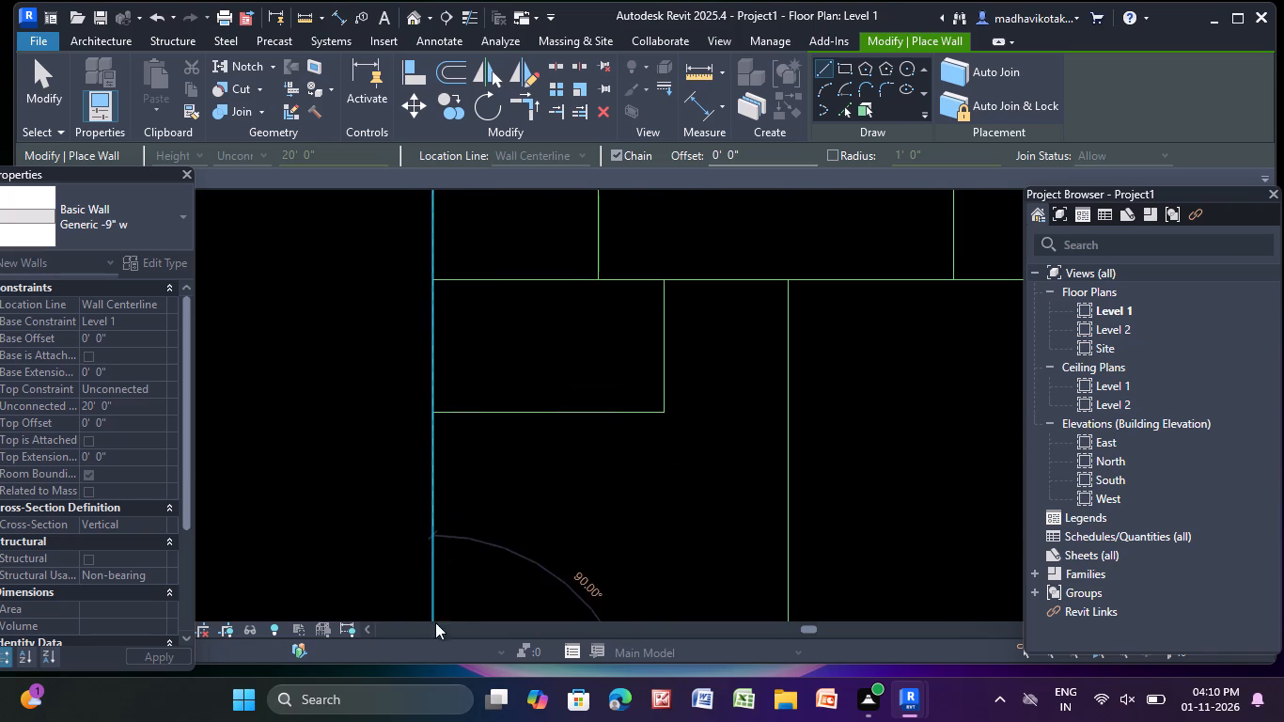
{"action": "scroll", "coordinate": [501, 405], "scroll_direction": "down", "scroll_amount": 4}
{"action": "middle_click_drag", "start_coordinate": [503, 409], "coordinate": [507, 721]}
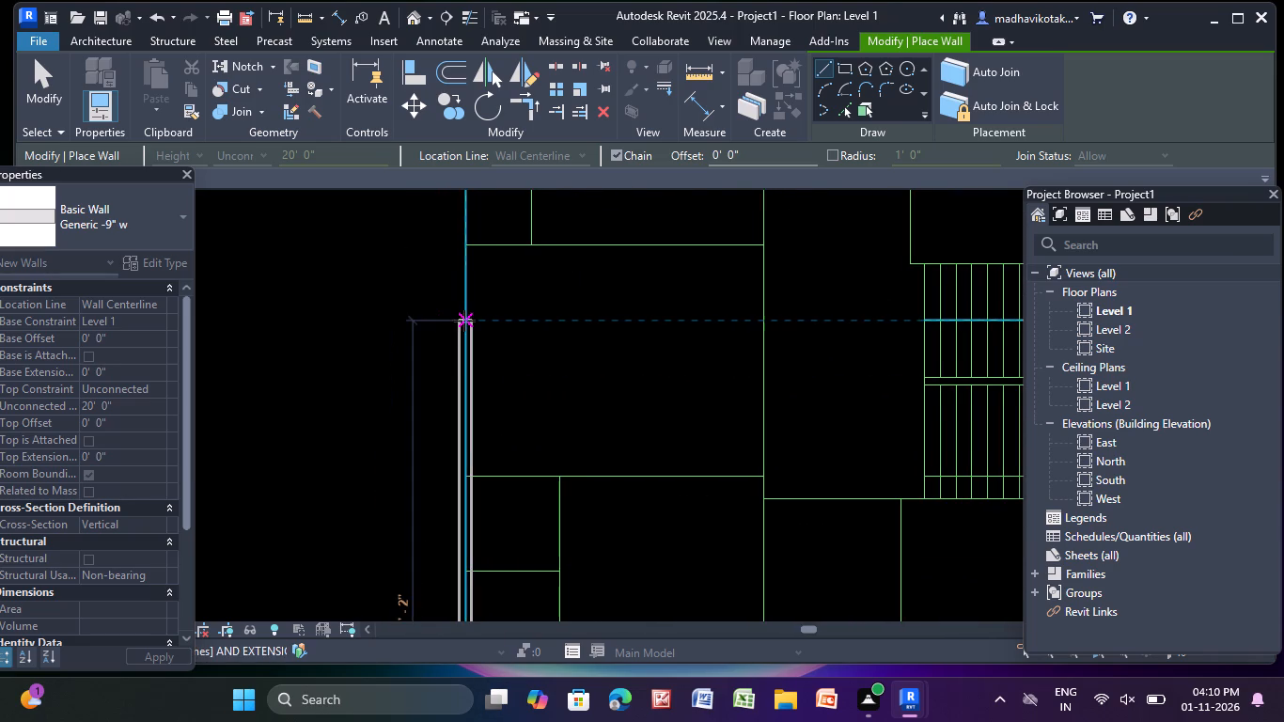
{"action": "scroll", "coordinate": [464, 321], "scroll_direction": "down", "scroll_amount": 4}
{"action": "middle_click_drag", "start_coordinate": [464, 321], "coordinate": [495, 605]}
{"action": "scroll", "coordinate": [492, 402], "scroll_direction": "up", "scroll_amount": 2}
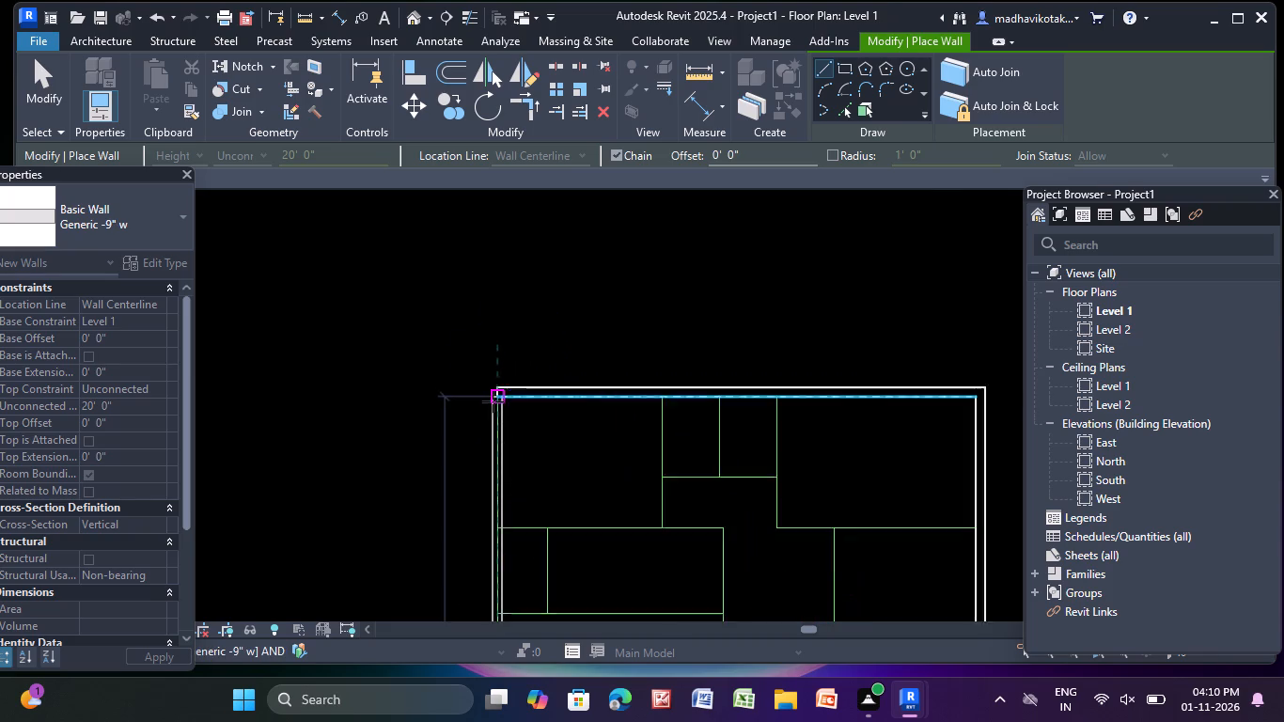
{"action": "scroll", "coordinate": [493, 401], "scroll_direction": "up", "scroll_amount": 7}
{"action": "left_click", "coordinate": [503, 371]}
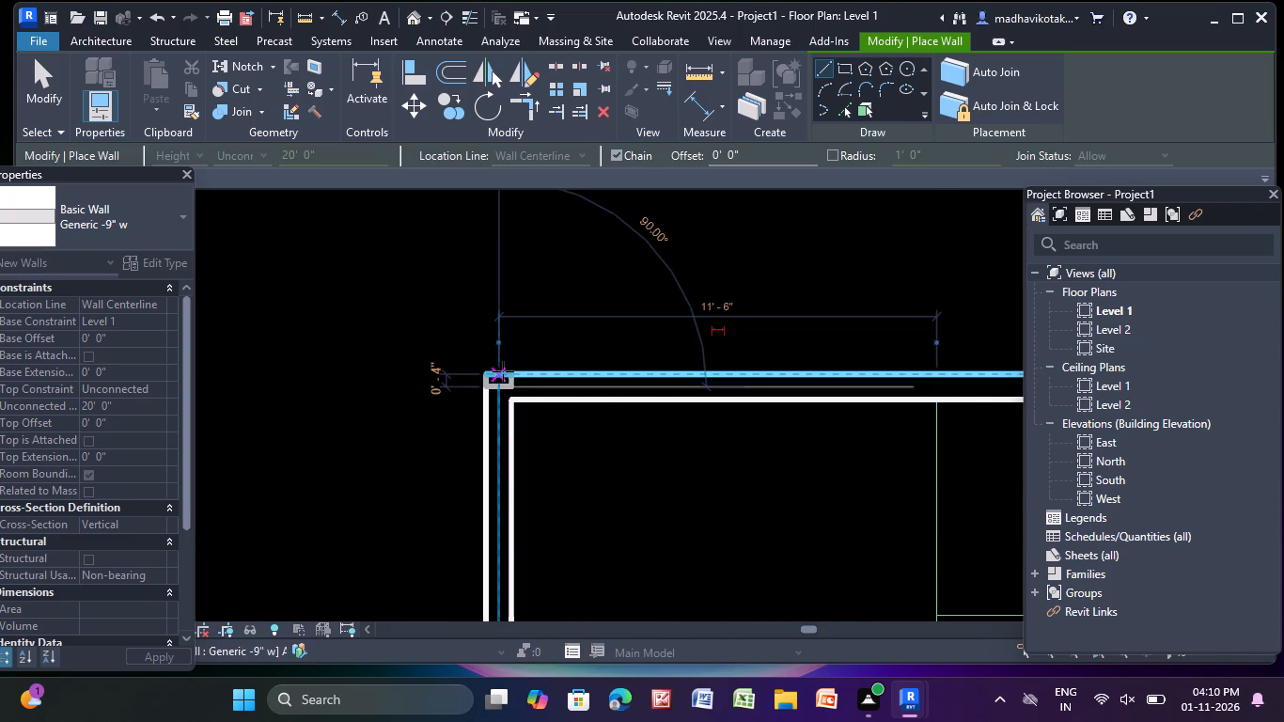
{"action": "key", "text": "Escape"}
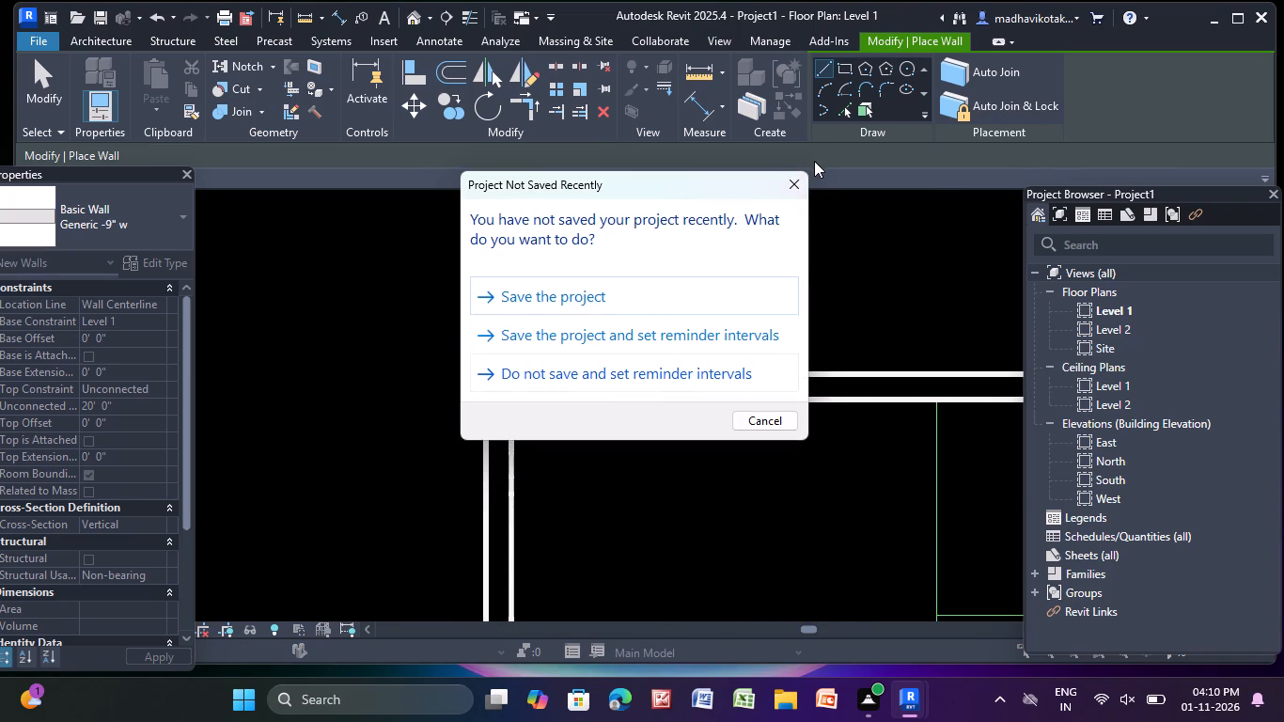
{"action": "left_click", "coordinate": [790, 179]}
{"action": "scroll", "coordinate": [676, 423], "scroll_direction": "down", "scroll_amount": 7}
{"action": "scroll", "coordinate": [657, 514], "scroll_direction": "down", "scroll_amount": 5}
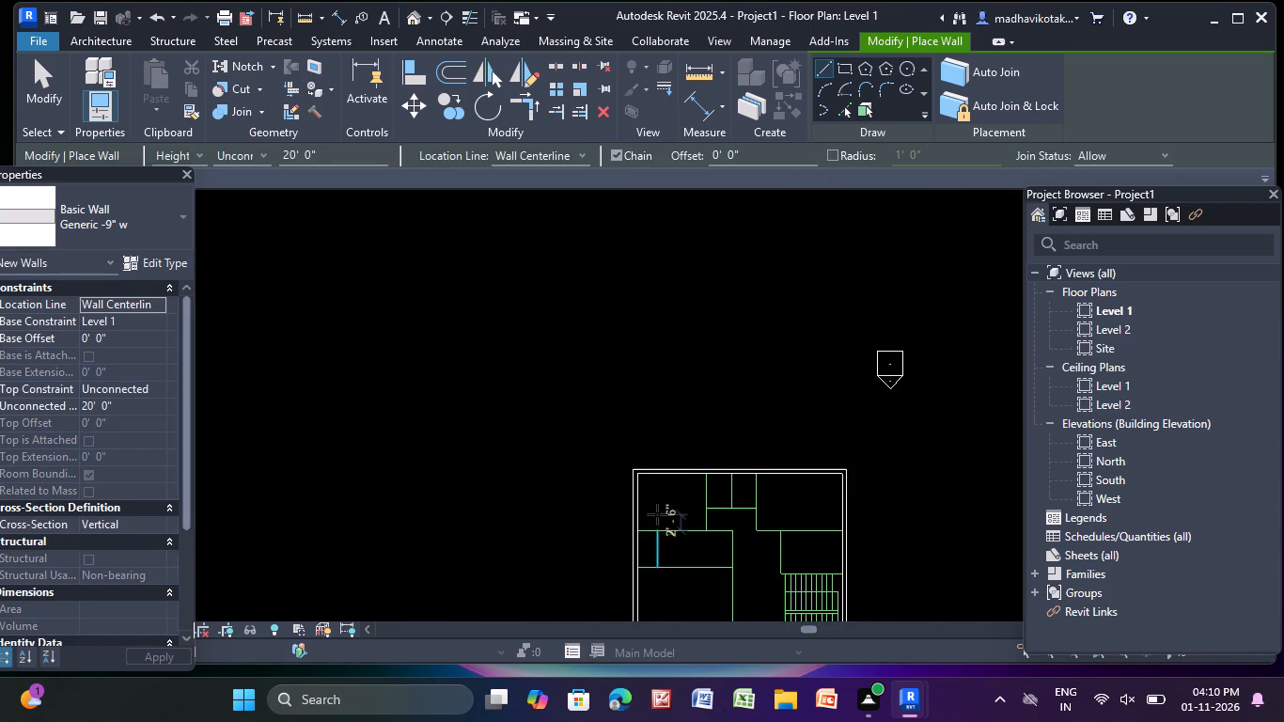
{"action": "scroll", "coordinate": [657, 514], "scroll_direction": "down", "scroll_amount": 5}
{"action": "middle_click_drag", "start_coordinate": [657, 508], "coordinate": [496, 345]}
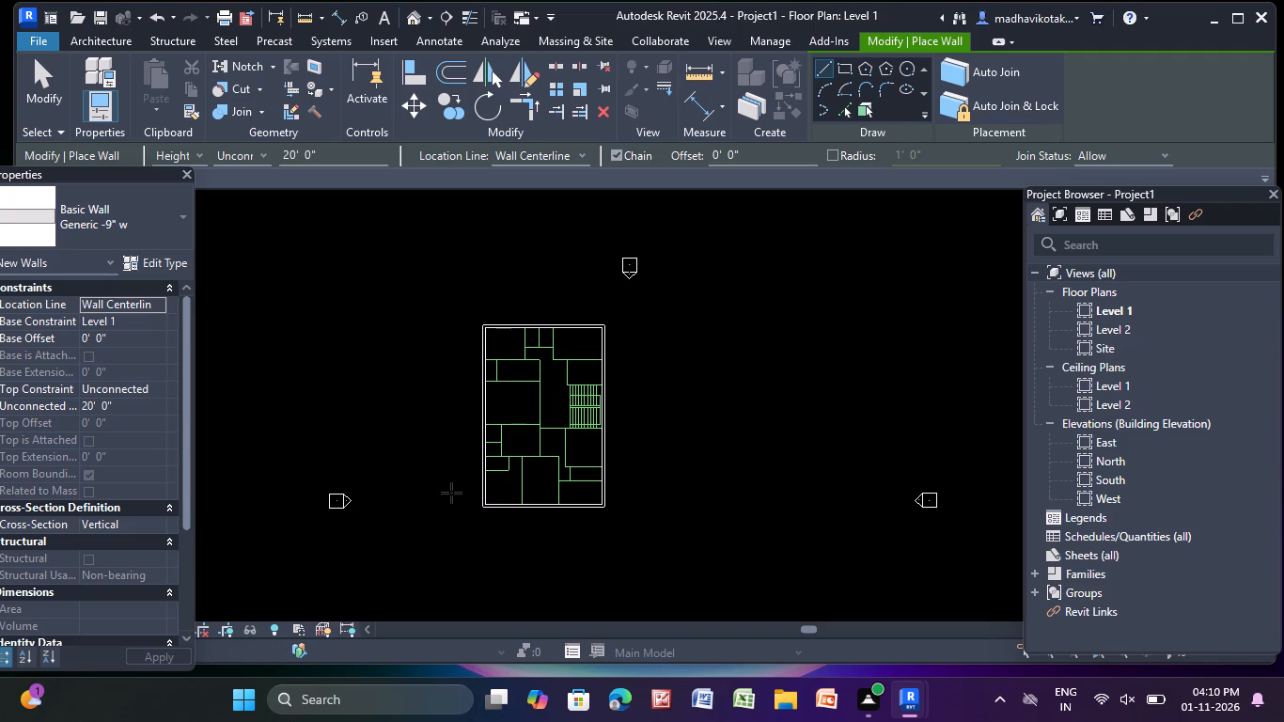
{"action": "key", "text": "Escape"}
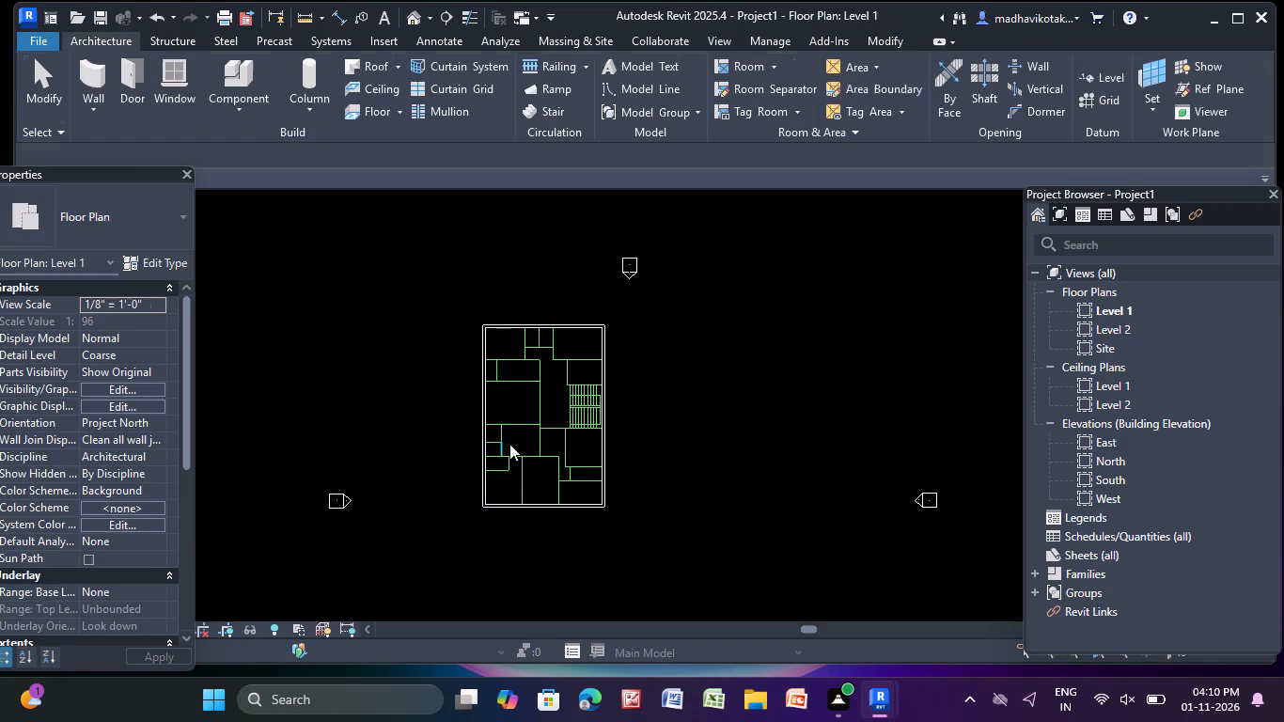
Draw a Generic -4.5" p wall about 9'-2" long from the top perimeter wall down the leftmost vertical partition line.
{"action": "scroll", "coordinate": [481, 427], "scroll_direction": "up", "scroll_amount": 6}
{"action": "scroll", "coordinate": [477, 427], "scroll_direction": "down", "scroll_amount": 2}
{"action": "middle_click_drag", "start_coordinate": [472, 428], "coordinate": [425, 419]}
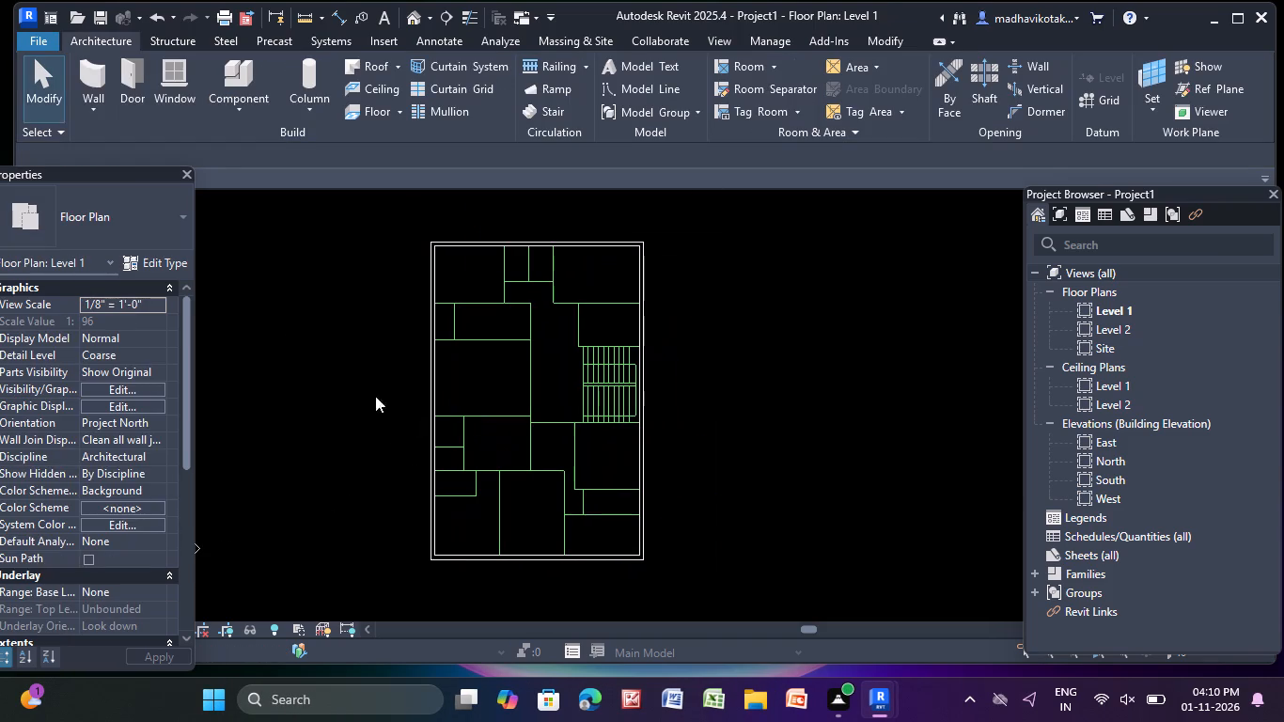
{"action": "left_click", "coordinate": [94, 84]}
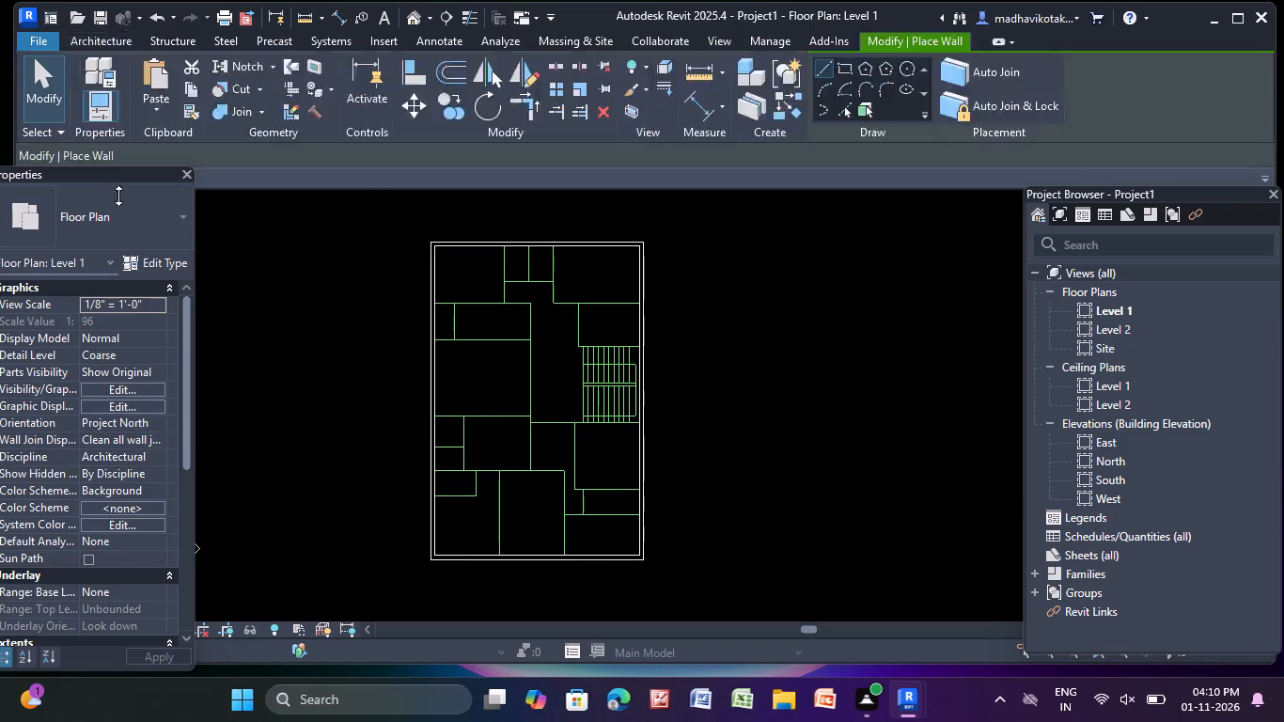
{"action": "left_click", "coordinate": [159, 214]}
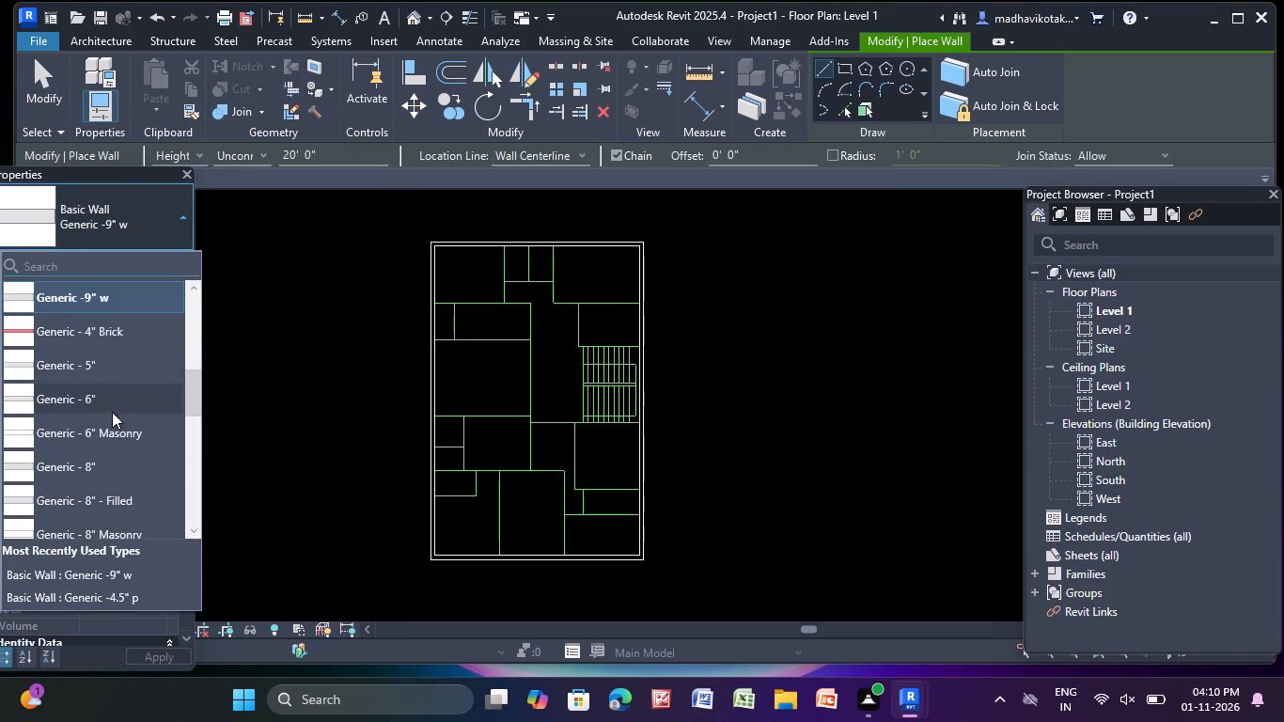
{"action": "left_click", "coordinate": [147, 602]}
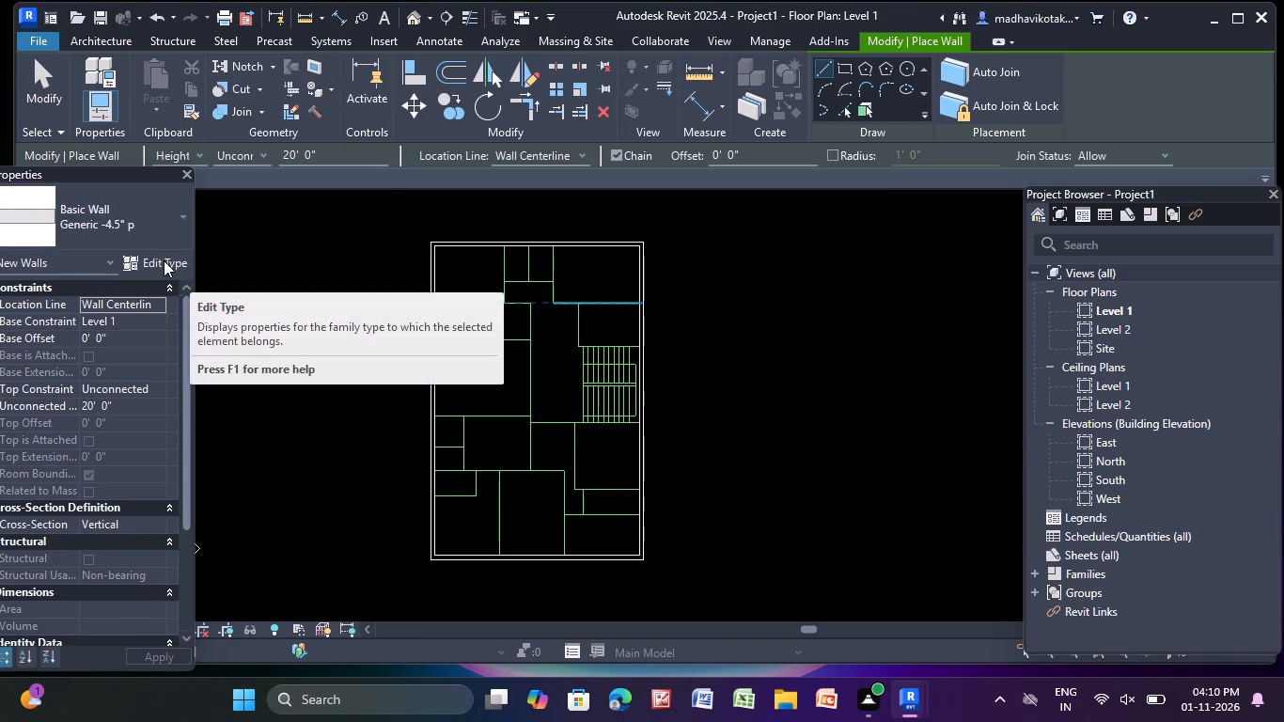
{"action": "scroll", "coordinate": [508, 301], "scroll_direction": "up", "scroll_amount": 4}
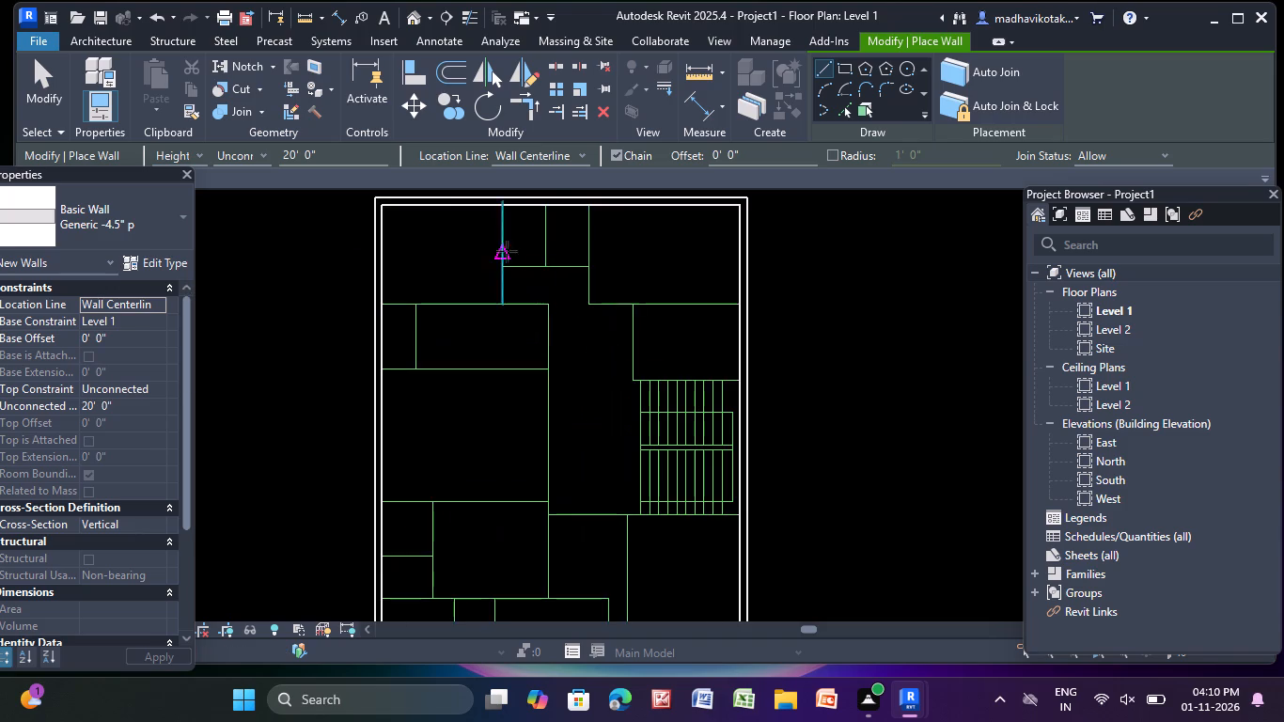
{"action": "scroll", "coordinate": [518, 256], "scroll_direction": "up", "scroll_amount": 2}
{"action": "middle_click_drag", "start_coordinate": [521, 259], "coordinate": [462, 359]}
{"action": "scroll", "coordinate": [424, 386], "scroll_direction": "up", "scroll_amount": 4}
{"action": "middle_click_drag", "start_coordinate": [444, 336], "coordinate": [437, 371]}
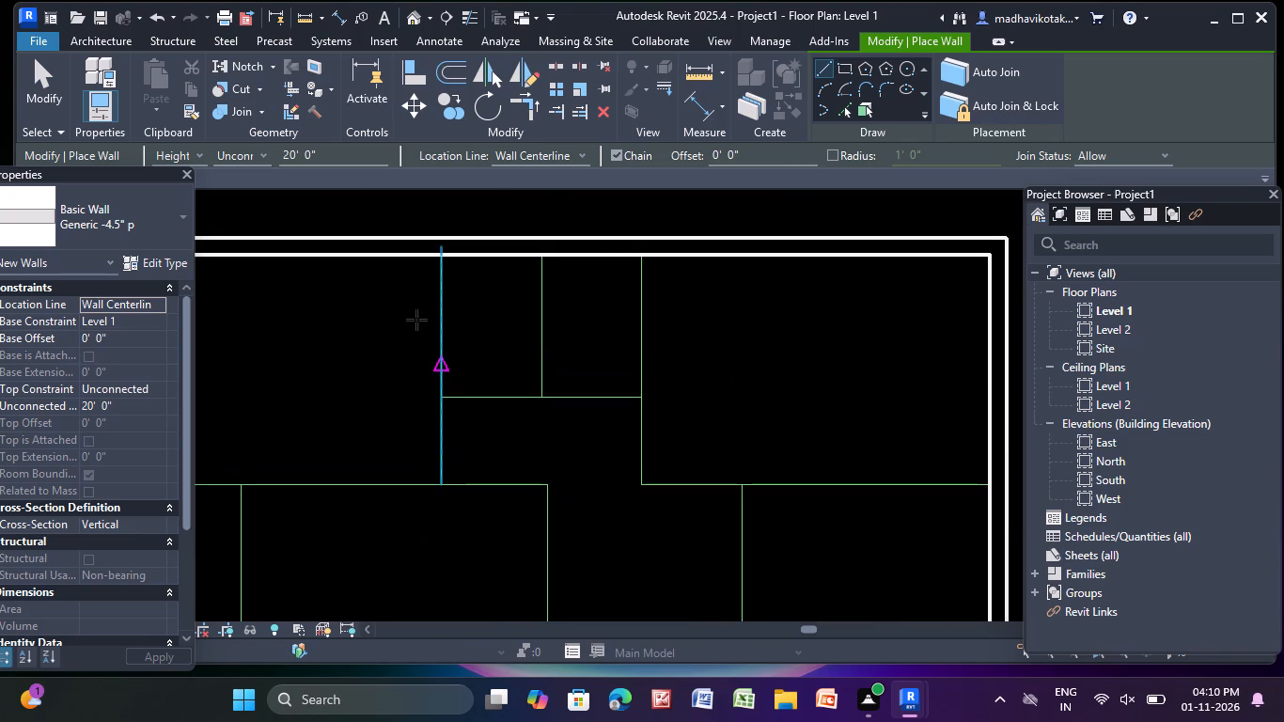
{"action": "left_click", "coordinate": [442, 259]}
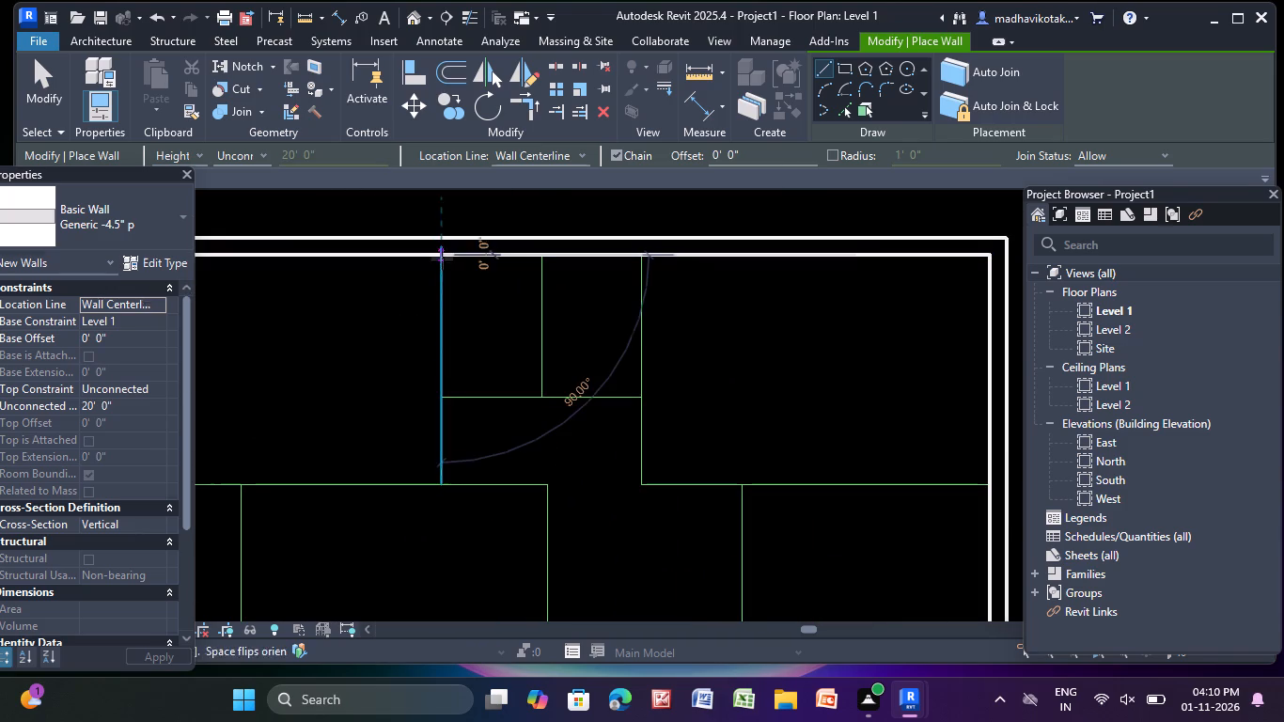
{"action": "left_click", "coordinate": [440, 490]}
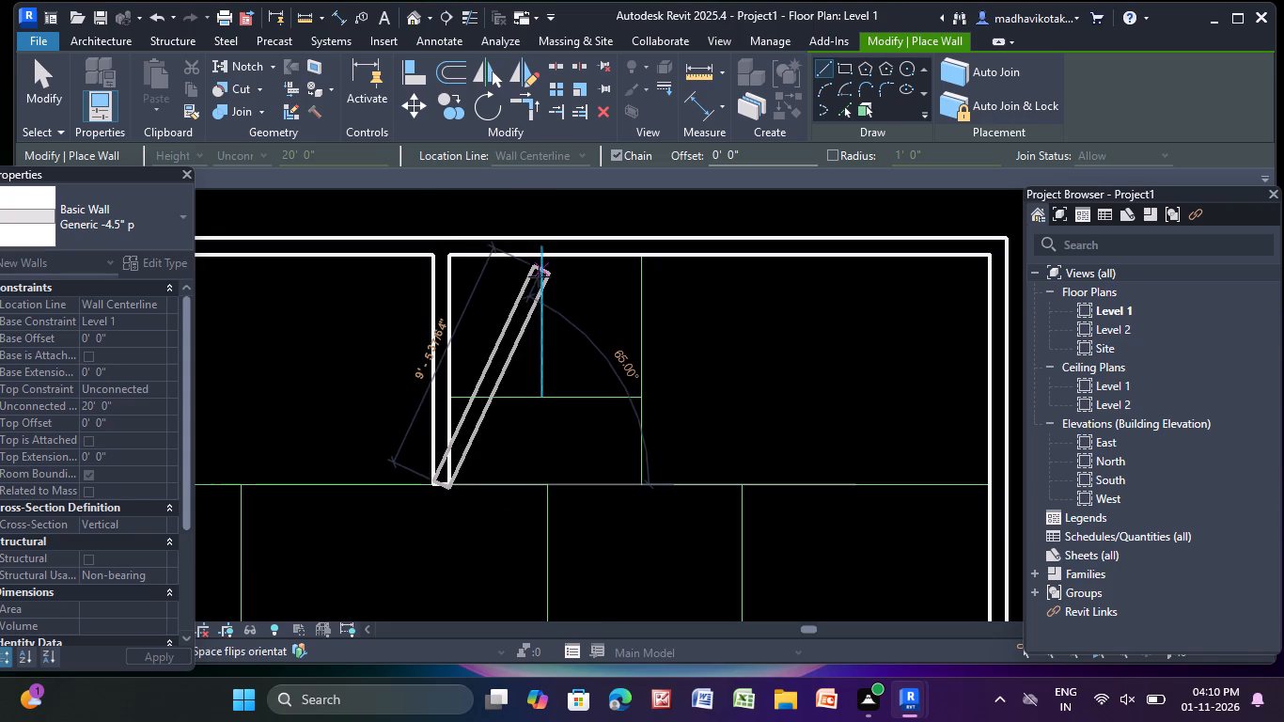
{"action": "key", "text": "Escape"}
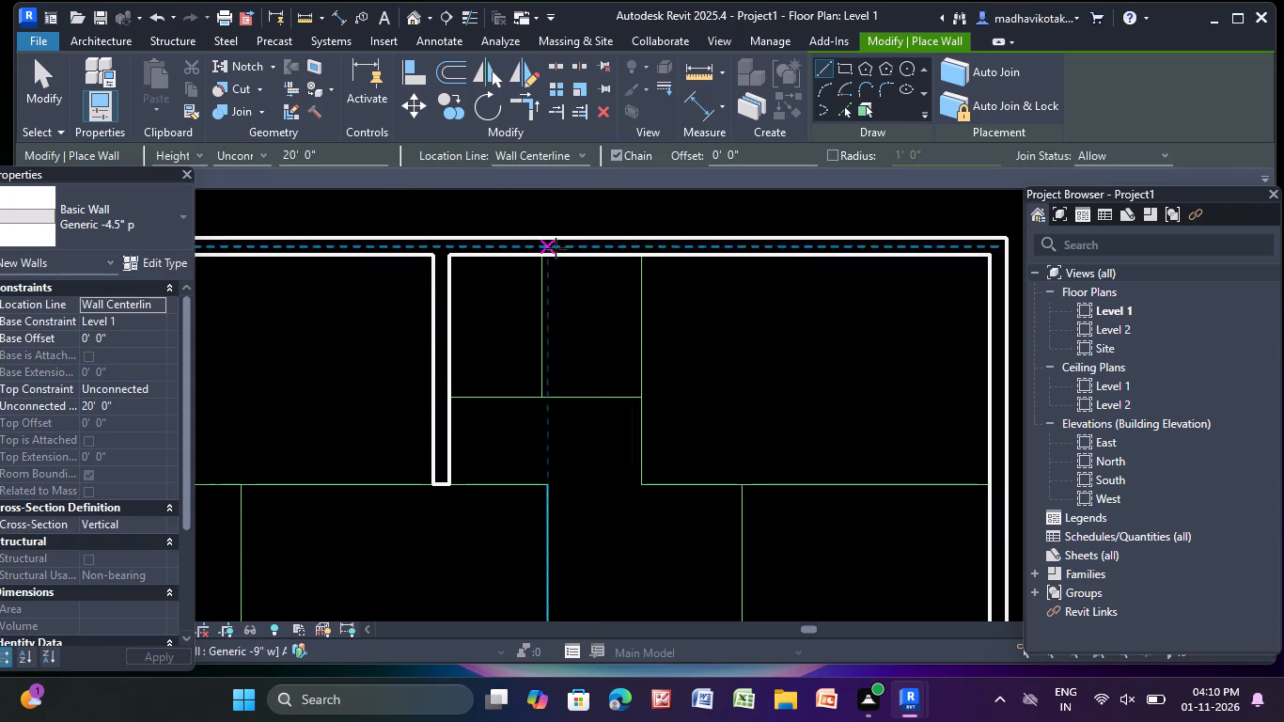
Draw a Generic -4.5" p wall about 5'-8" long down the short middle partition line between the two small top rooms.
{"action": "left_click", "coordinate": [543, 258]}
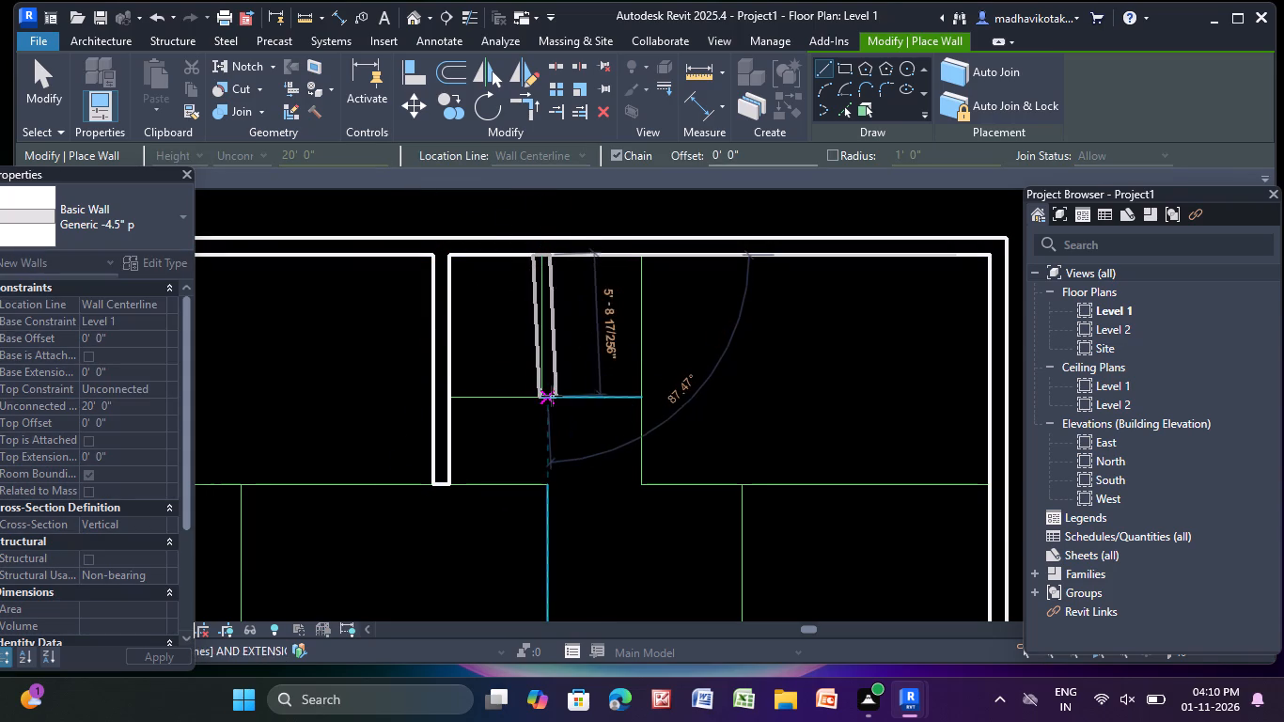
{"action": "left_click", "coordinate": [549, 396]}
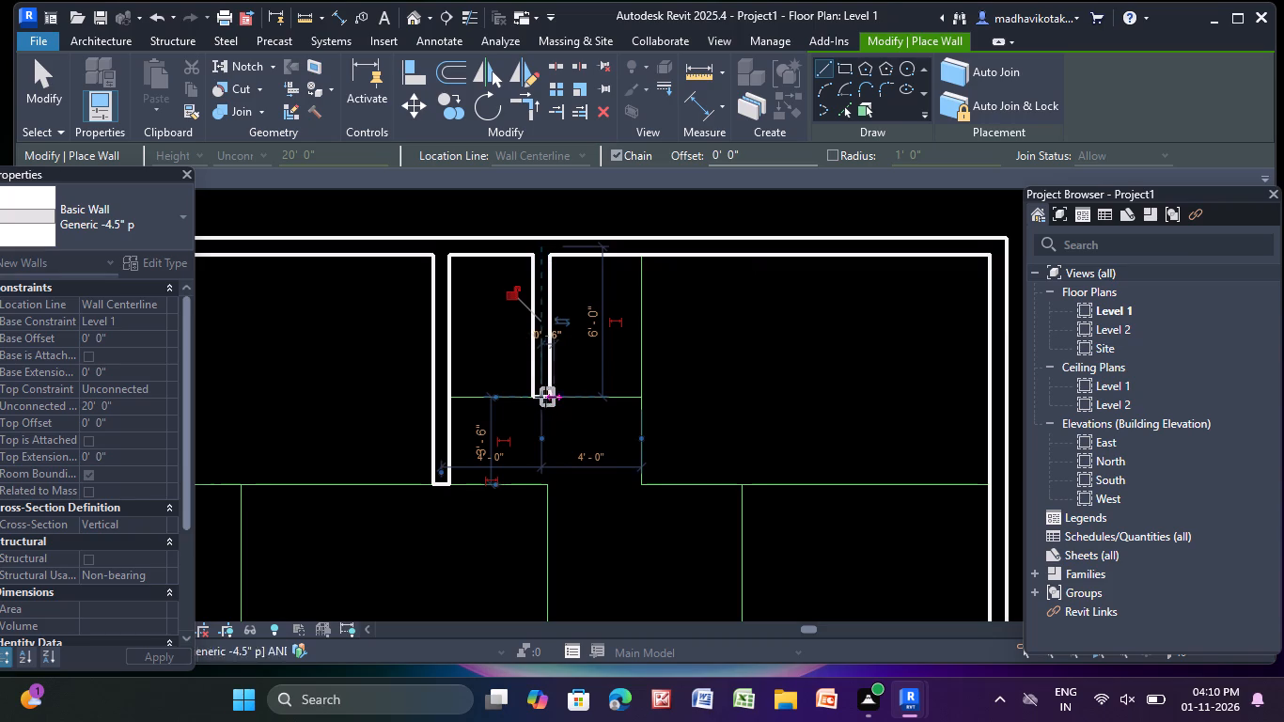
{"action": "key", "text": "grave"}
{"action": "key", "text": "grave"}
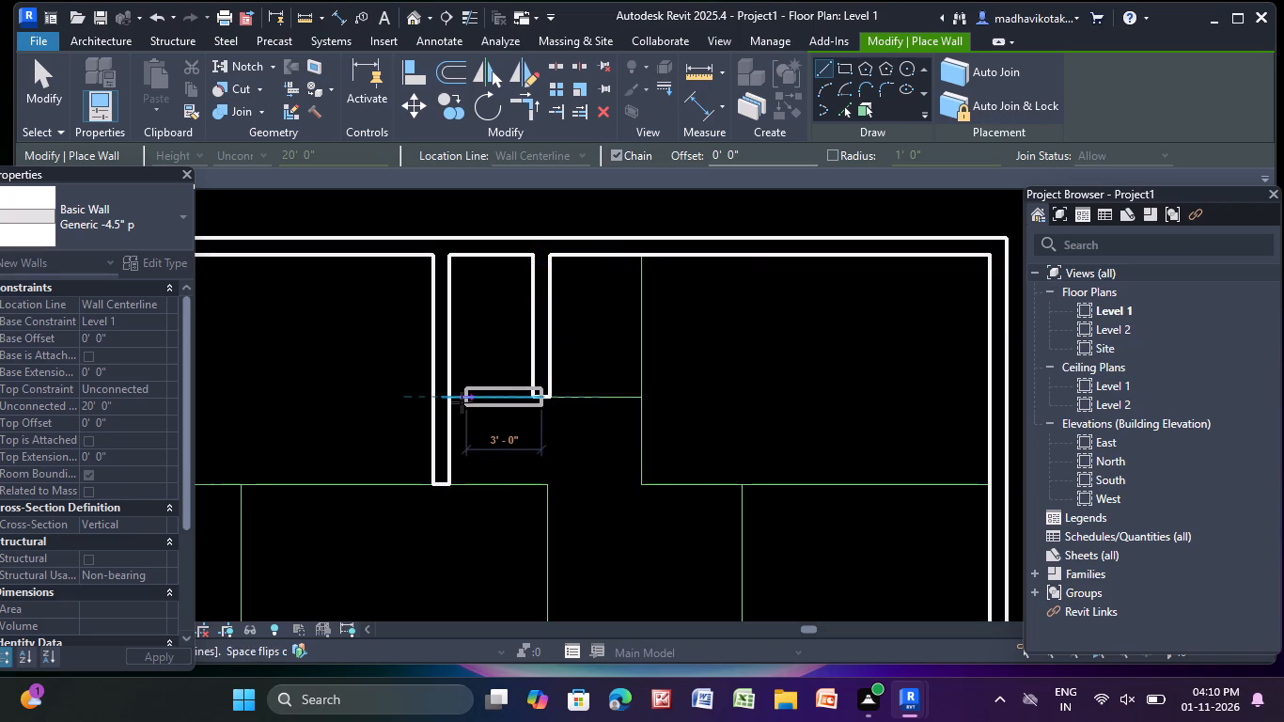
{"action": "key", "text": "grave"}
{"action": "key", "text": "Escape"}
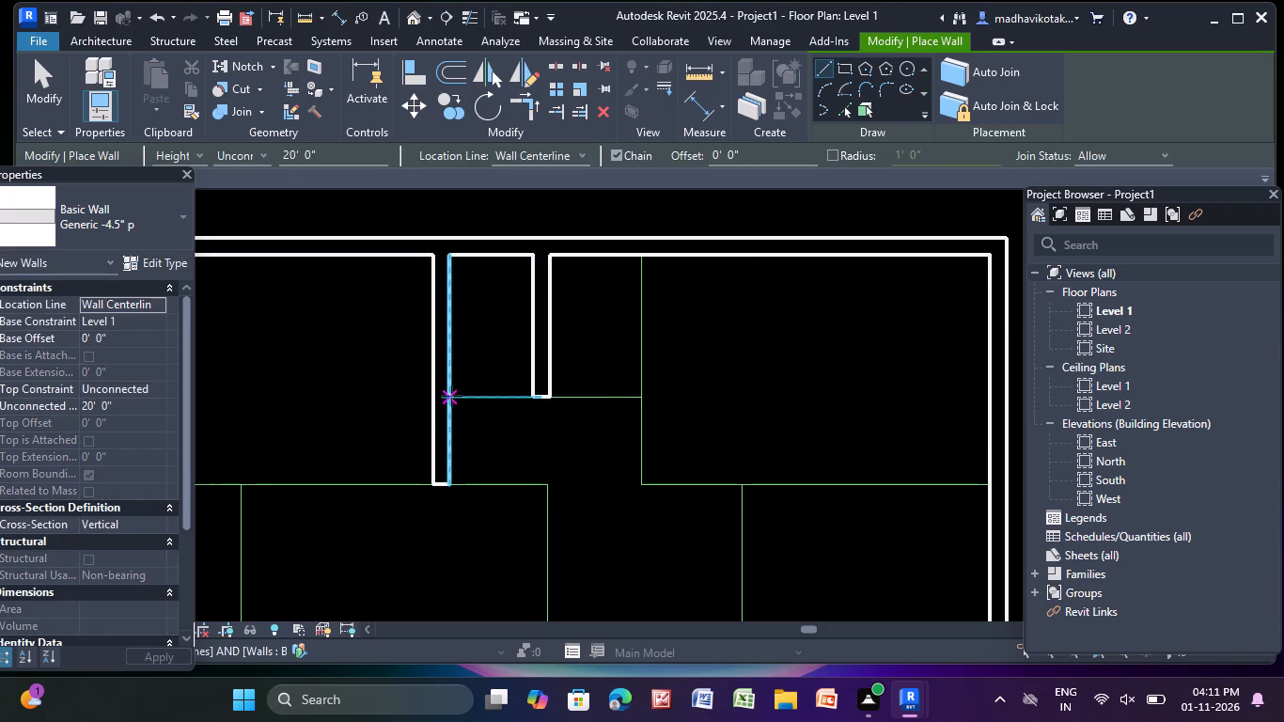
Draw a horizontal Generic -4.5" p wall below the two small top rooms, from the left partition's face to the right partition line.
{"action": "left_click", "coordinate": [451, 396]}
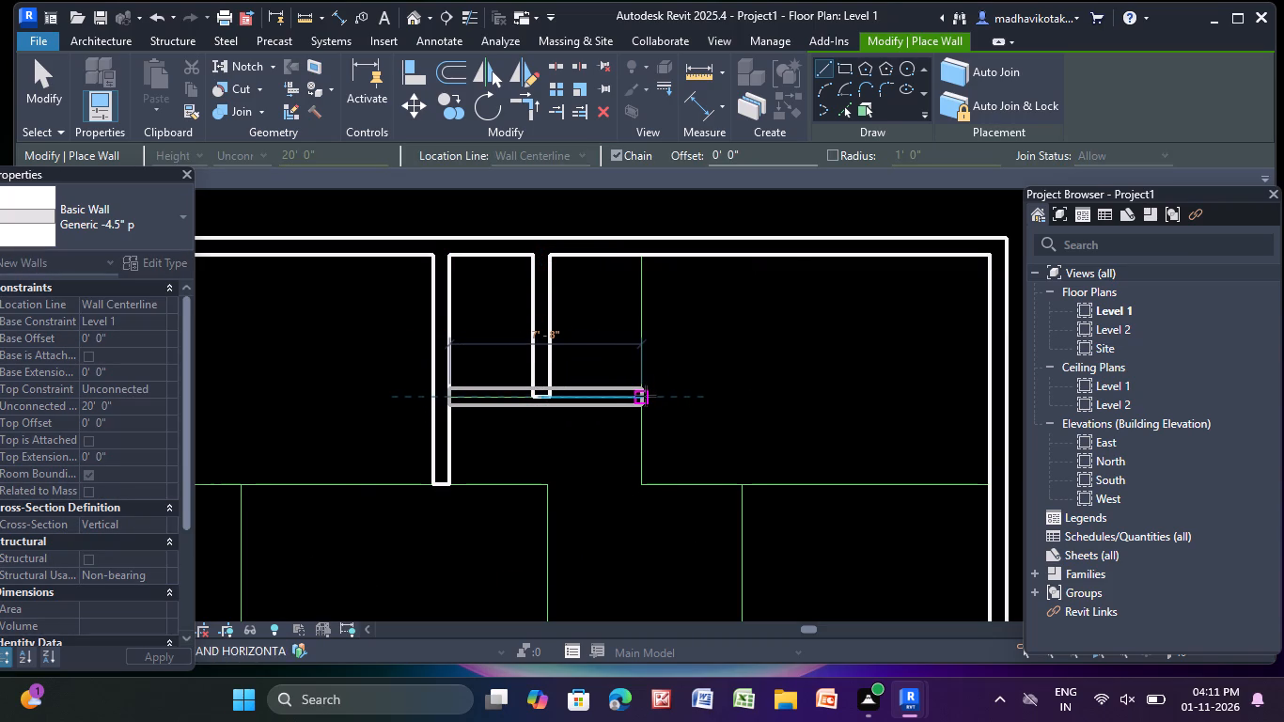
{"action": "left_click", "coordinate": [637, 393]}
{"action": "key", "text": "Escape"}
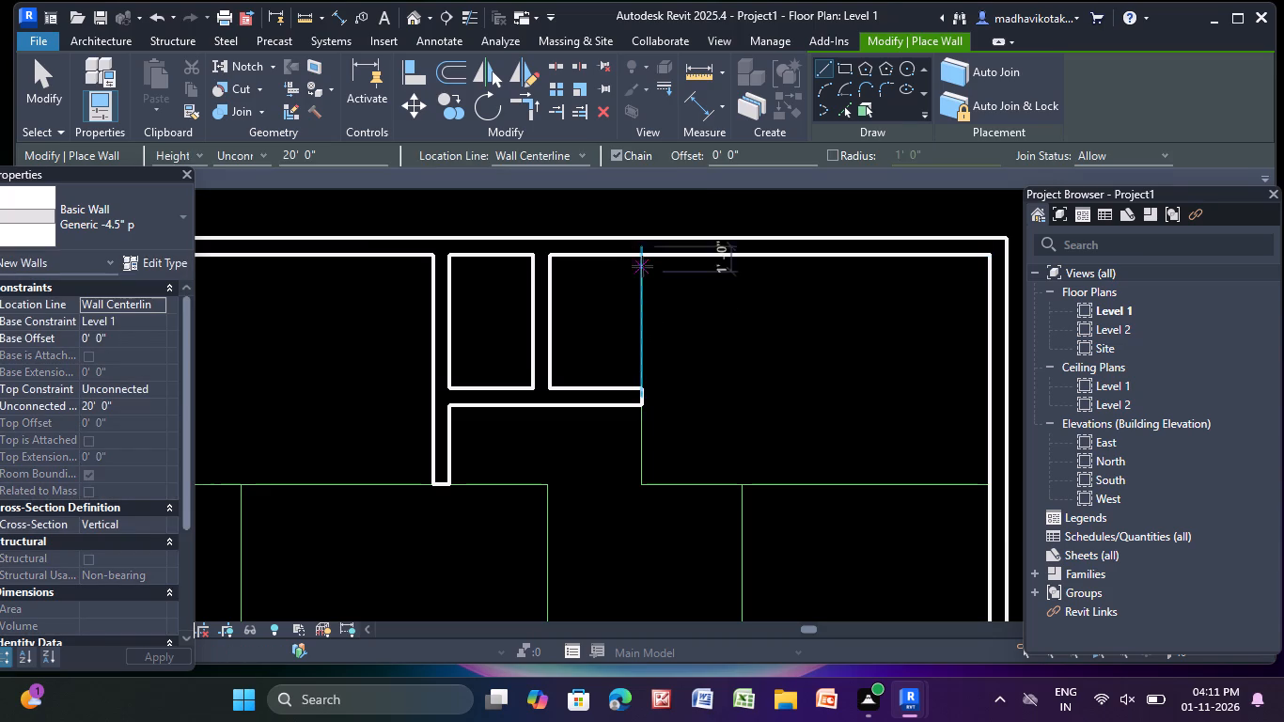
Draw a Generic -4.5" p wall about 9'-2" long from the top perimeter wall down the small rooms' right partition line.
{"action": "left_click", "coordinate": [644, 259]}
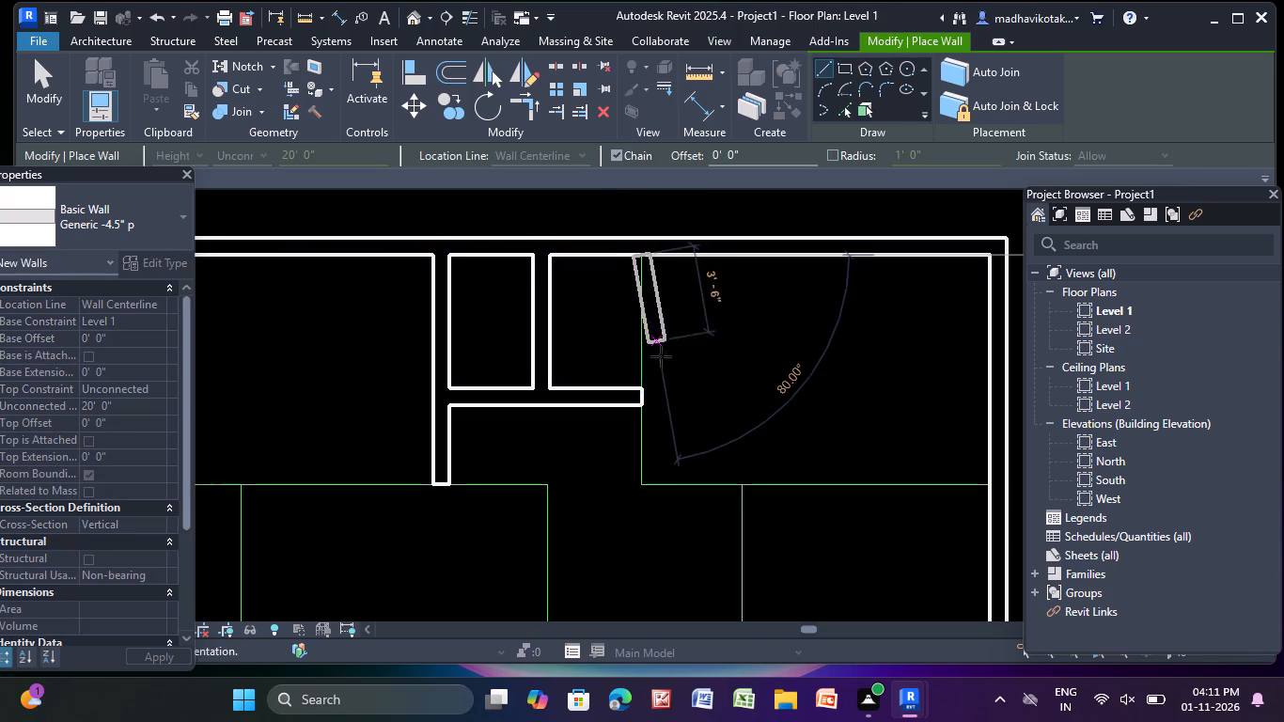
{"action": "left_click", "coordinate": [641, 488]}
{"action": "key", "text": "Escape"}
Draw a Generic -4.5" p wall about 13'-11" long from the right perimeter wall along the horizontal line to the right partition's lower end.
{"action": "scroll", "coordinate": [640, 486], "scroll_direction": "down", "scroll_amount": 6}
{"action": "middle_click_drag", "start_coordinate": [636, 491], "coordinate": [428, 446]}
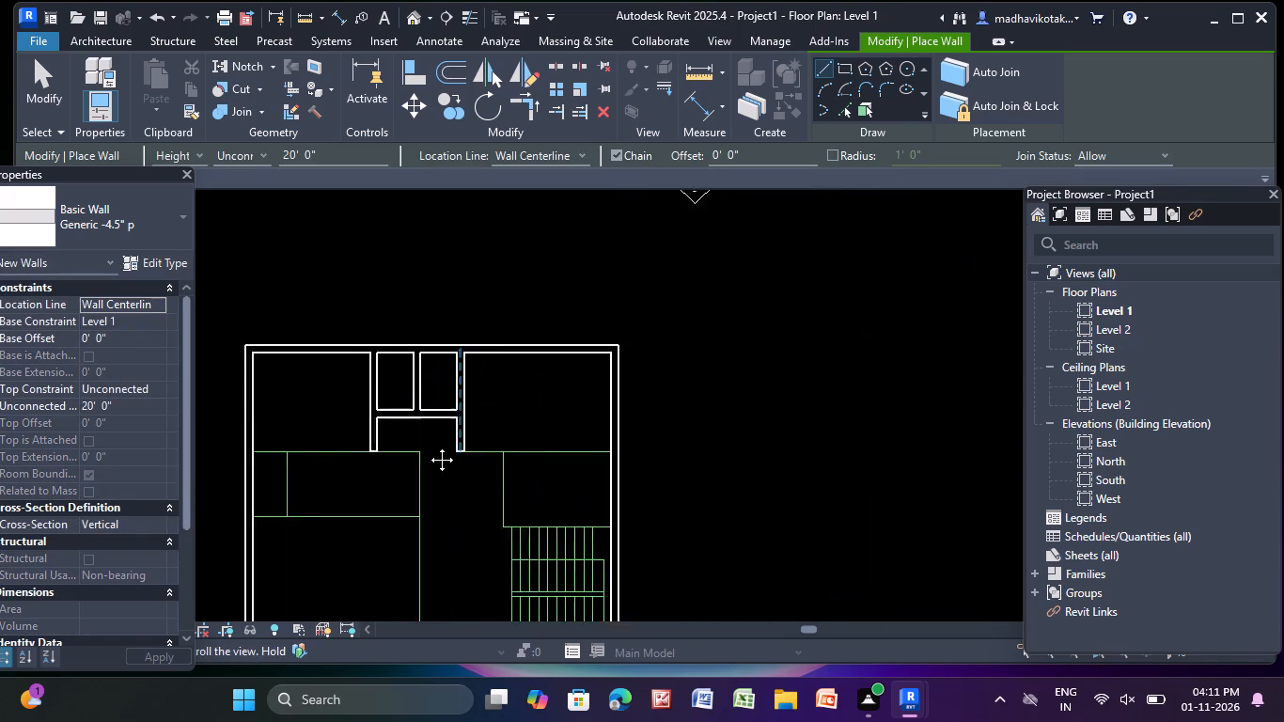
{"action": "middle_click_drag", "start_coordinate": [428, 446], "coordinate": [427, 446]}
{"action": "scroll", "coordinate": [579, 440], "scroll_direction": "up", "scroll_amount": 9}
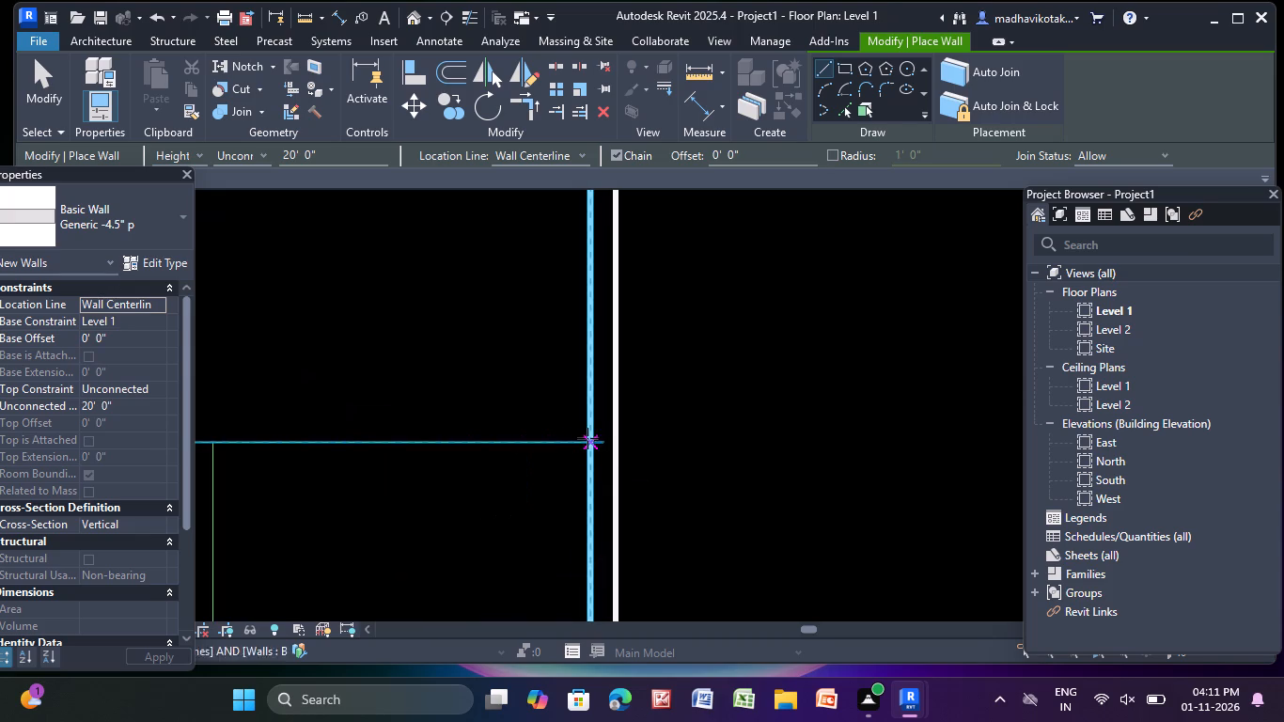
{"action": "left_click", "coordinate": [589, 444]}
{"action": "scroll", "coordinate": [294, 448], "scroll_direction": "down", "scroll_amount": 5}
{"action": "middle_click_drag", "start_coordinate": [293, 449], "coordinate": [503, 448]}
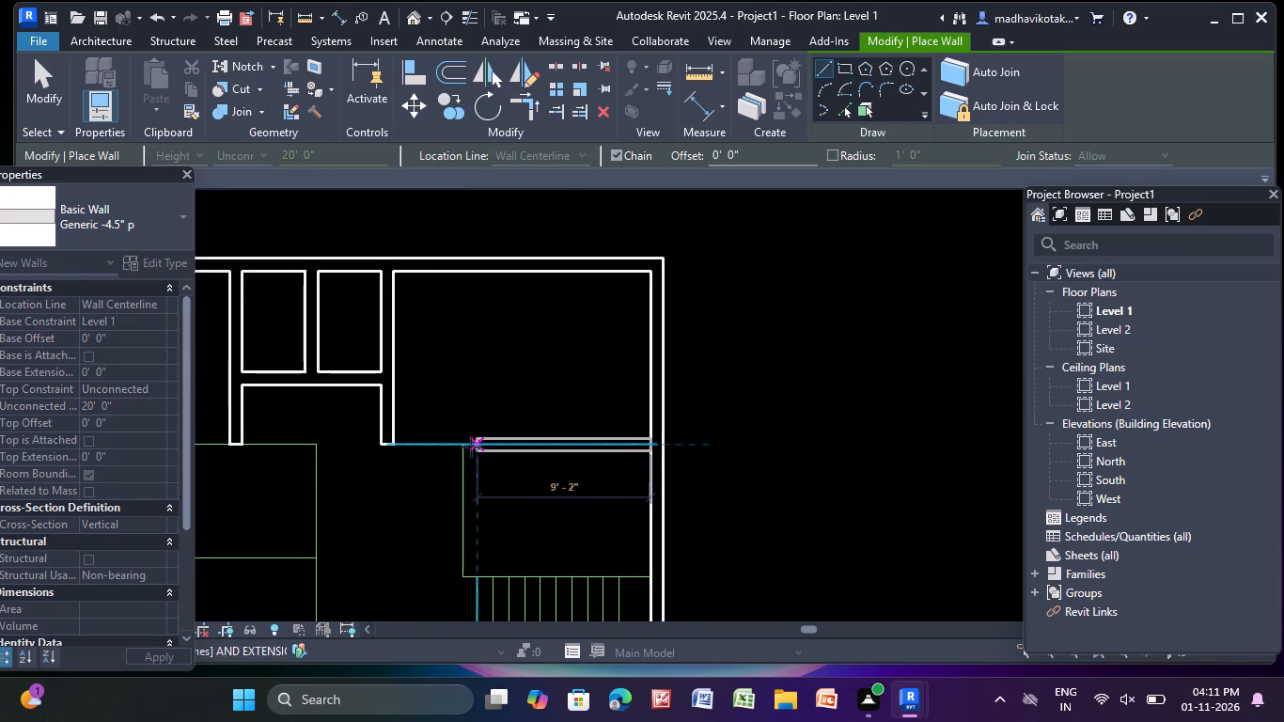
{"action": "scroll", "coordinate": [387, 447], "scroll_direction": "up", "scroll_amount": 9}
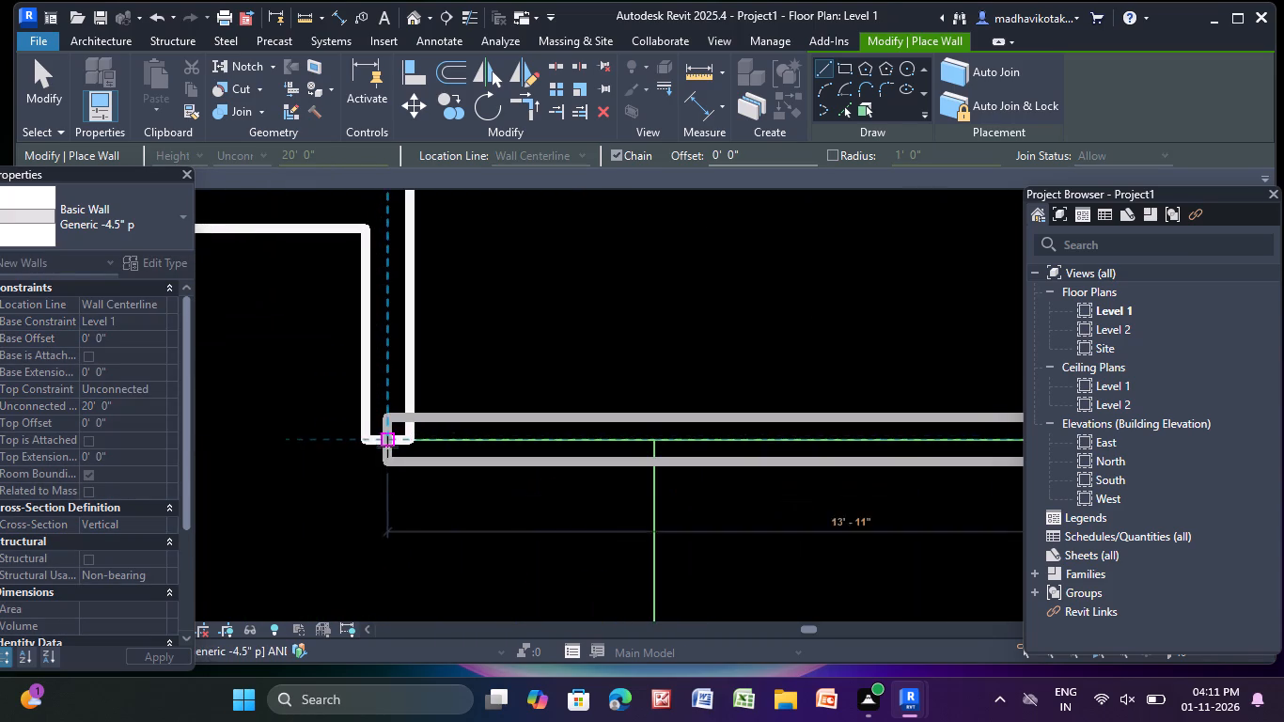
{"action": "left_click", "coordinate": [368, 441]}
{"action": "key", "text": "Escape"}
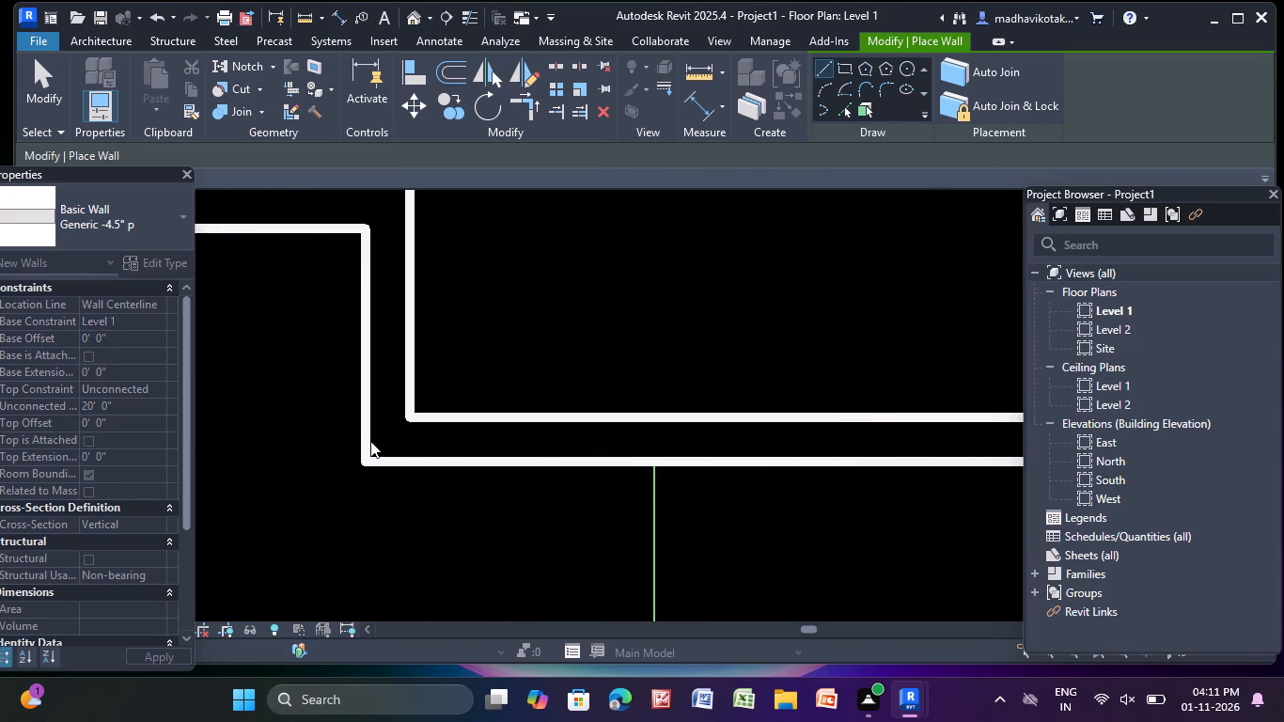
Draw a horizontal Generic -4.5" p wall from the left perimeter wall below the top-left room to the line's right corner.
{"action": "scroll", "coordinate": [372, 437], "scroll_direction": "down", "scroll_amount": 6}
{"action": "scroll", "coordinate": [397, 547], "scroll_direction": "down", "scroll_amount": 5}
{"action": "middle_click_drag", "start_coordinate": [400, 552], "coordinate": [633, 437]}
{"action": "scroll", "coordinate": [380, 392], "scroll_direction": "up", "scroll_amount": 3}
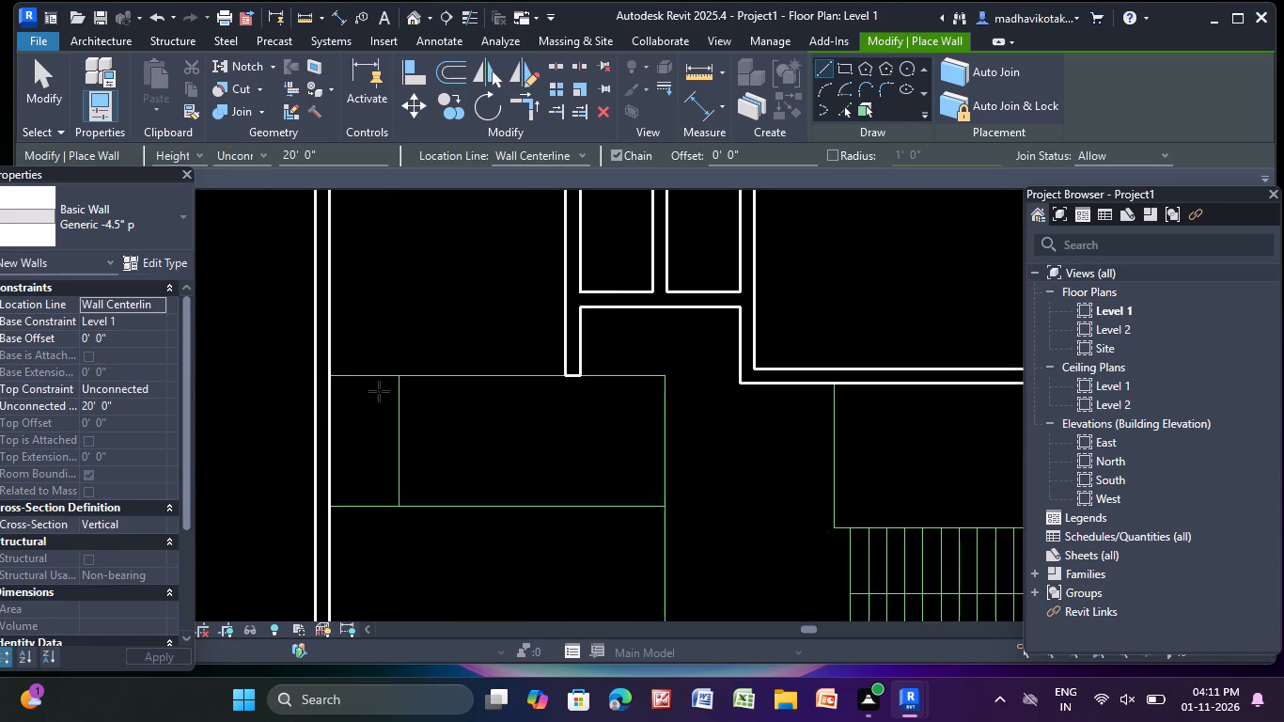
{"action": "scroll", "coordinate": [308, 358], "scroll_direction": "up", "scroll_amount": 8}
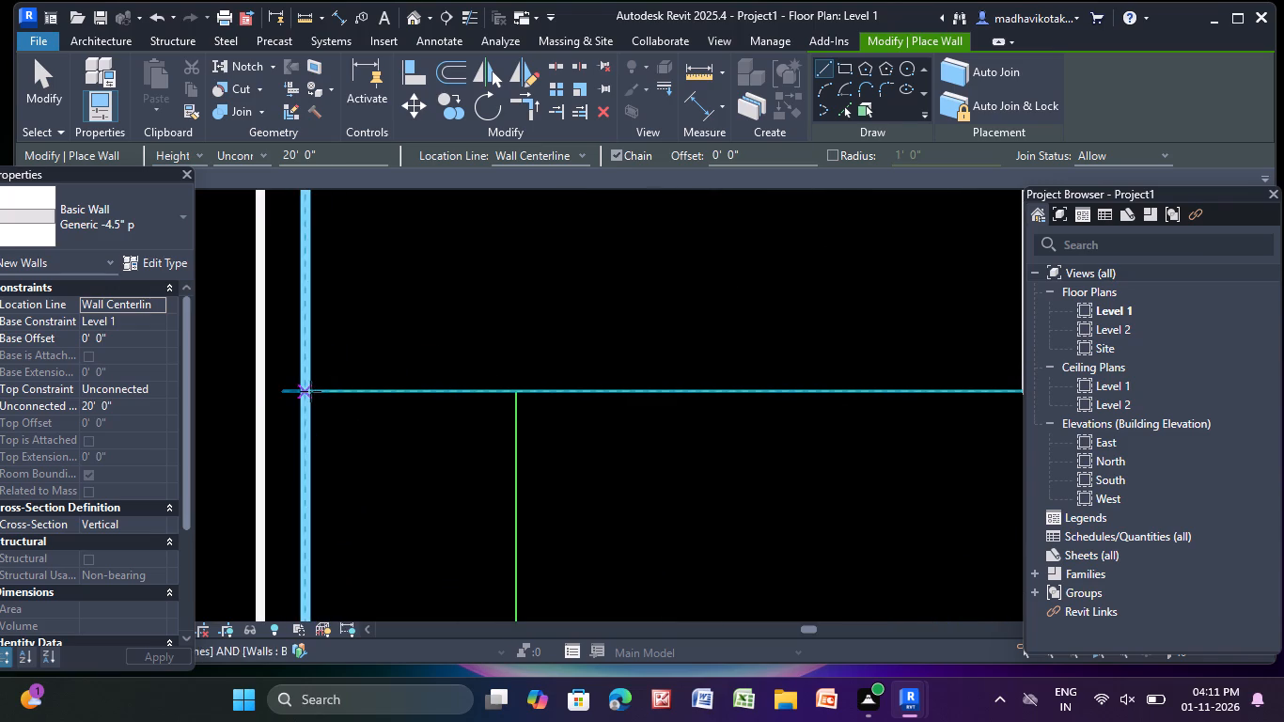
{"action": "left_click", "coordinate": [310, 391]}
{"action": "scroll", "coordinate": [563, 406], "scroll_direction": "down", "scroll_amount": 8}
{"action": "middle_click_drag", "start_coordinate": [598, 399], "coordinate": [323, 402]}
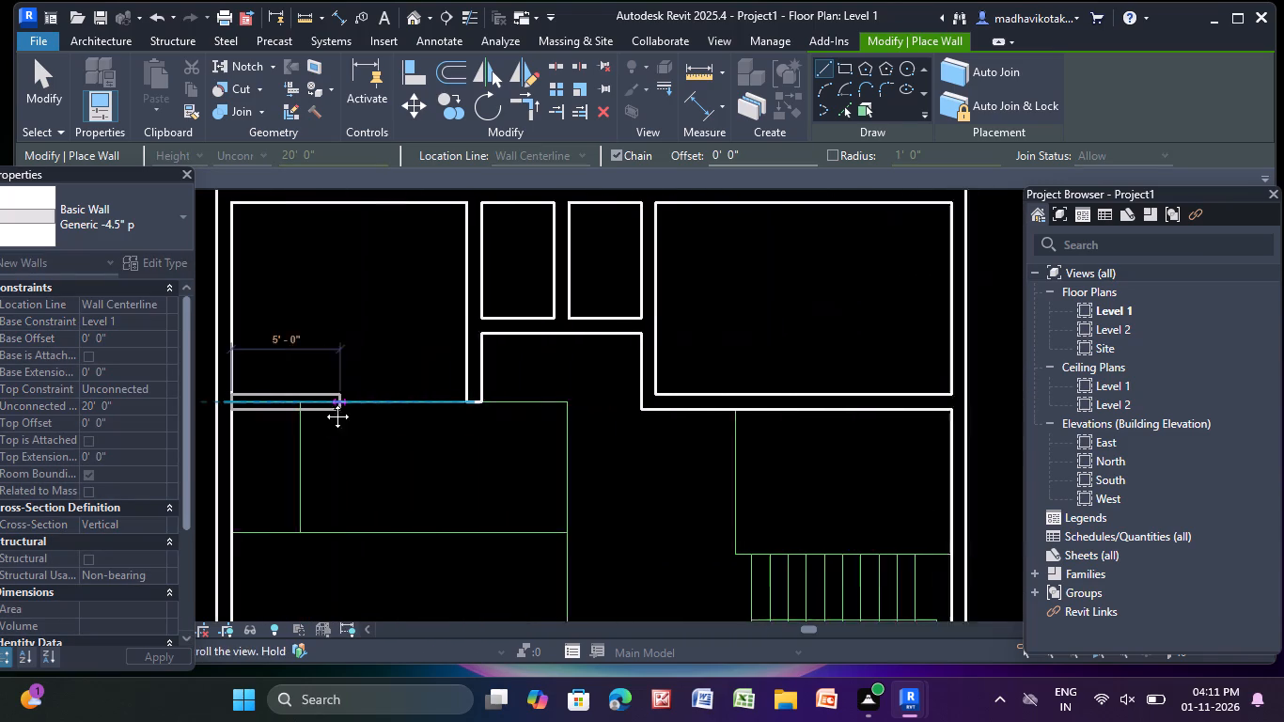
{"action": "middle_click_drag", "start_coordinate": [323, 402], "coordinate": [307, 402]}
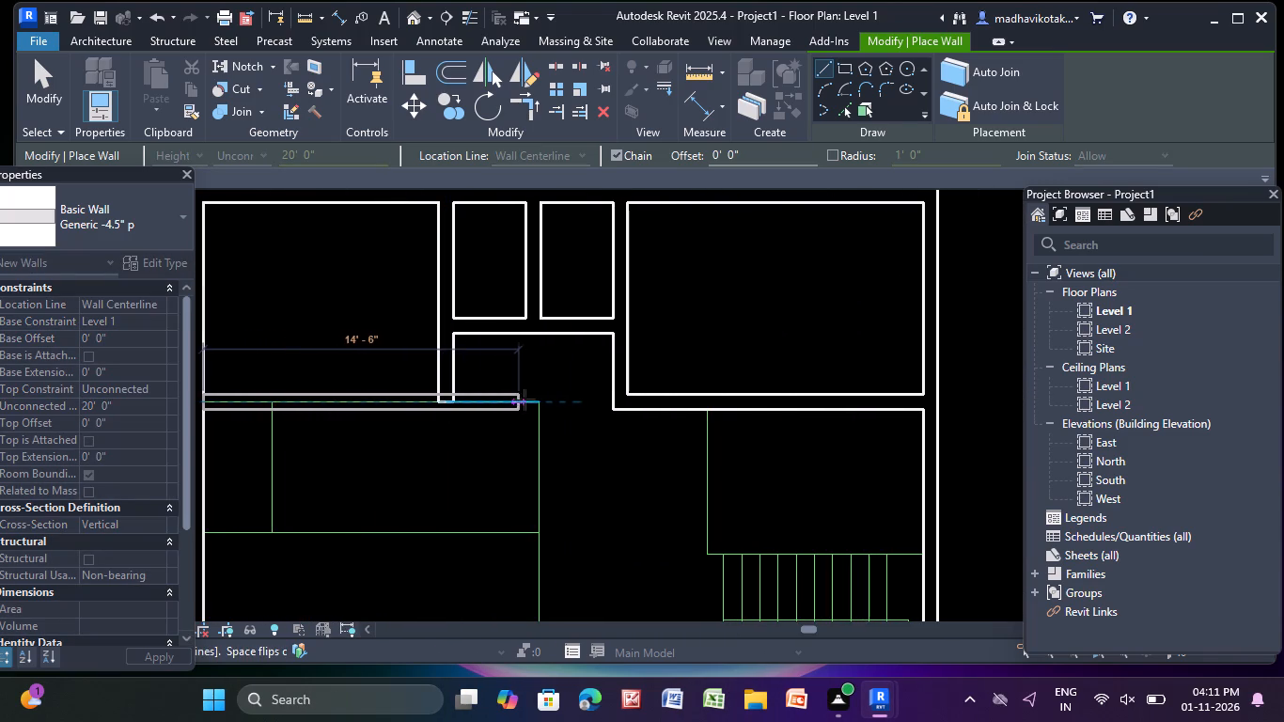
{"action": "left_click", "coordinate": [540, 400]}
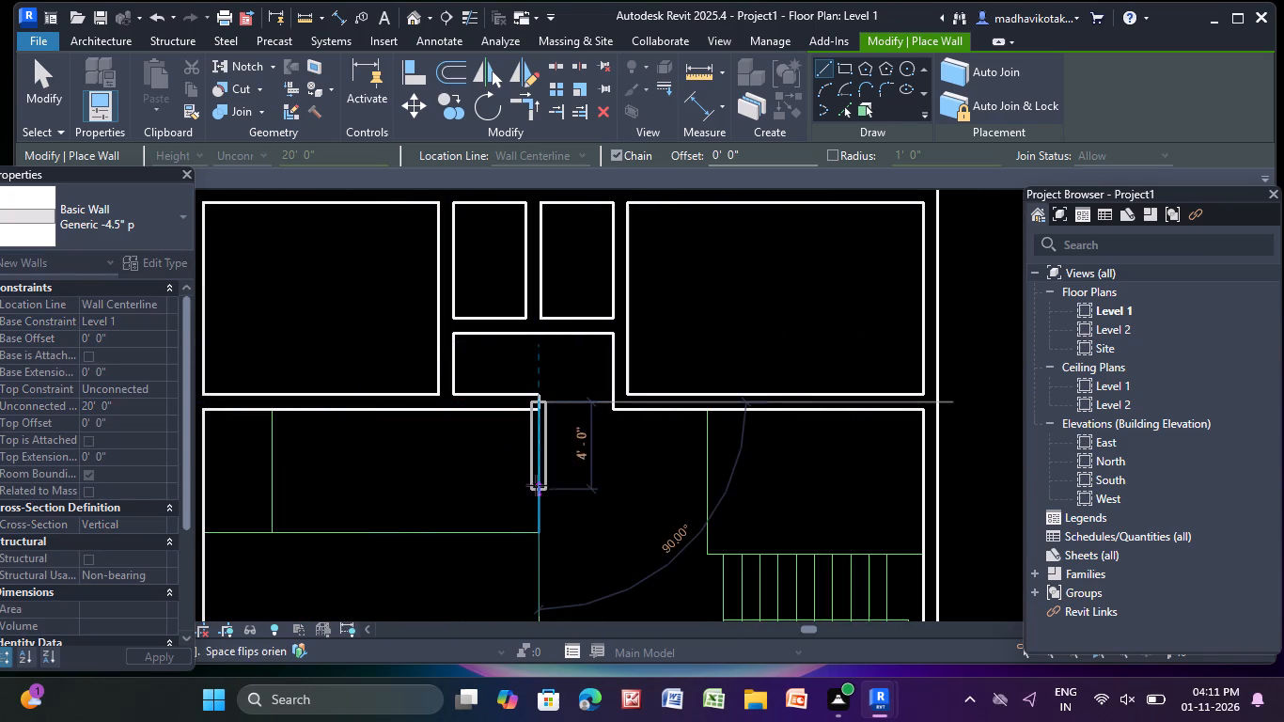
Continue the wall chain down the room's right line and about 15'-5" back along its bottom line to the left perimeter wall.
{"action": "left_click", "coordinate": [541, 530]}
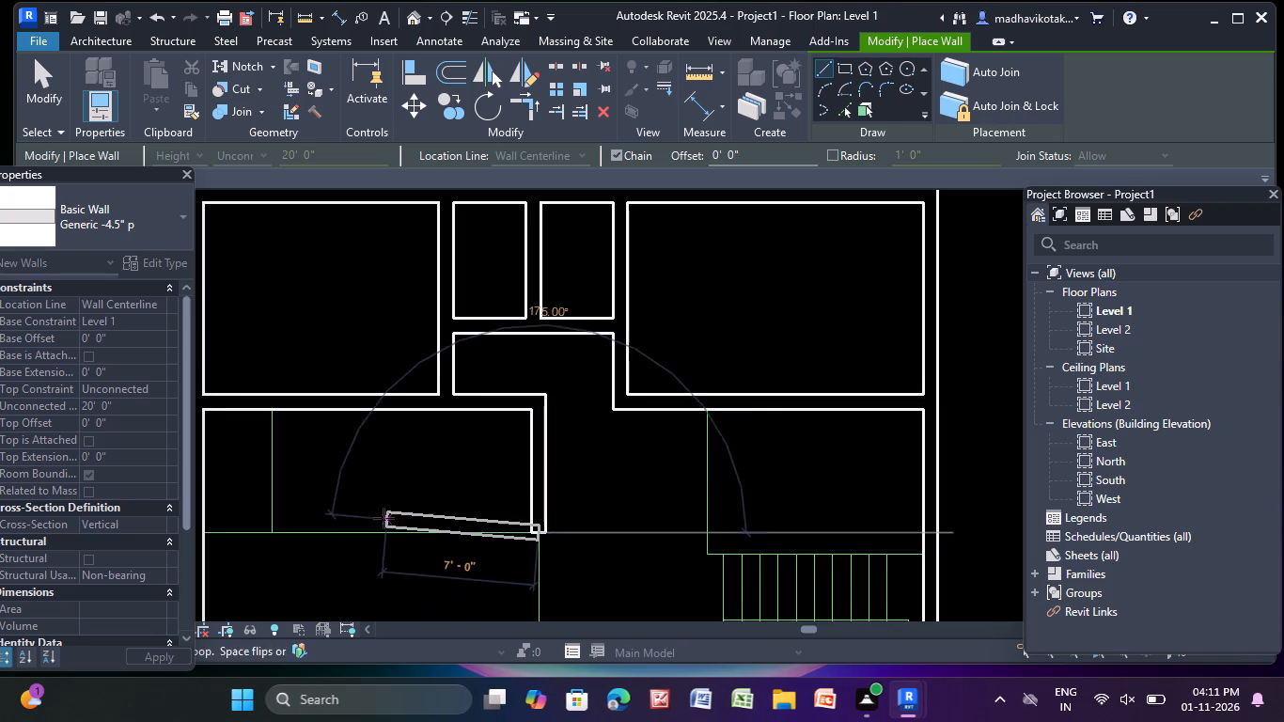
{"action": "scroll", "coordinate": [369, 530], "scroll_direction": "down", "scroll_amount": 5}
{"action": "middle_click_drag", "start_coordinate": [369, 530], "coordinate": [468, 520]}
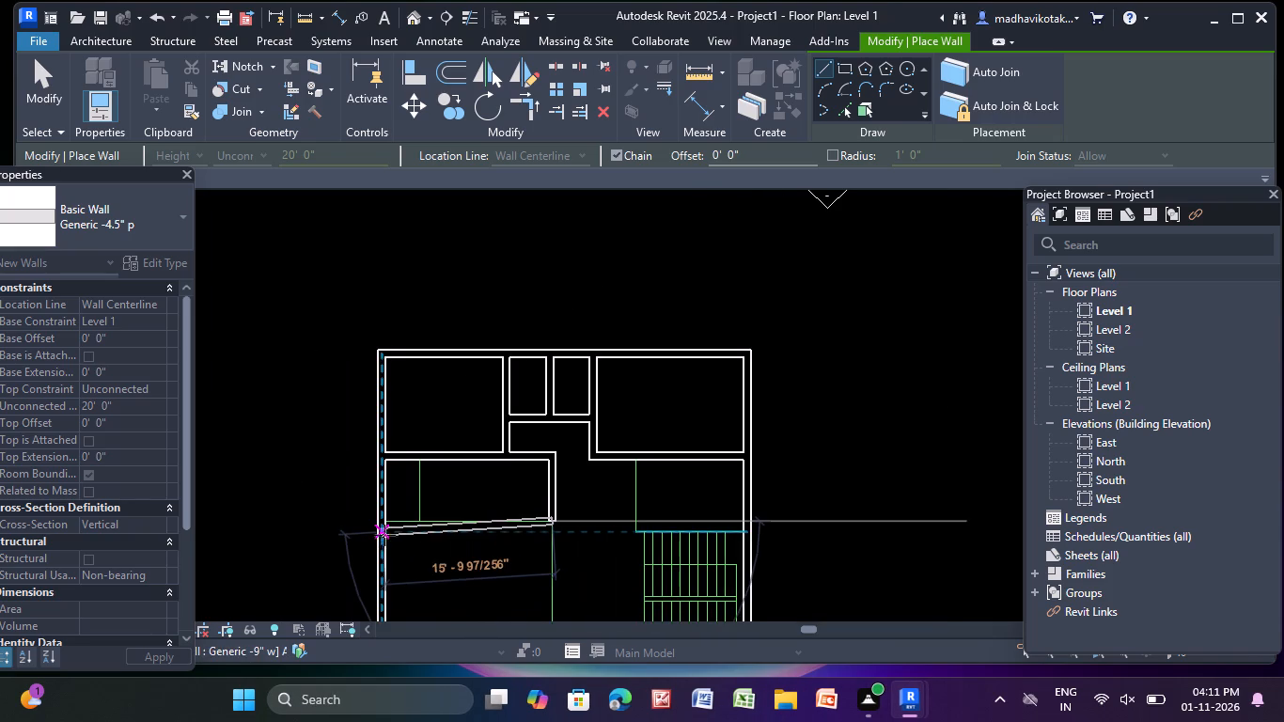
{"action": "scroll", "coordinate": [386, 532], "scroll_direction": "up", "scroll_amount": 6}
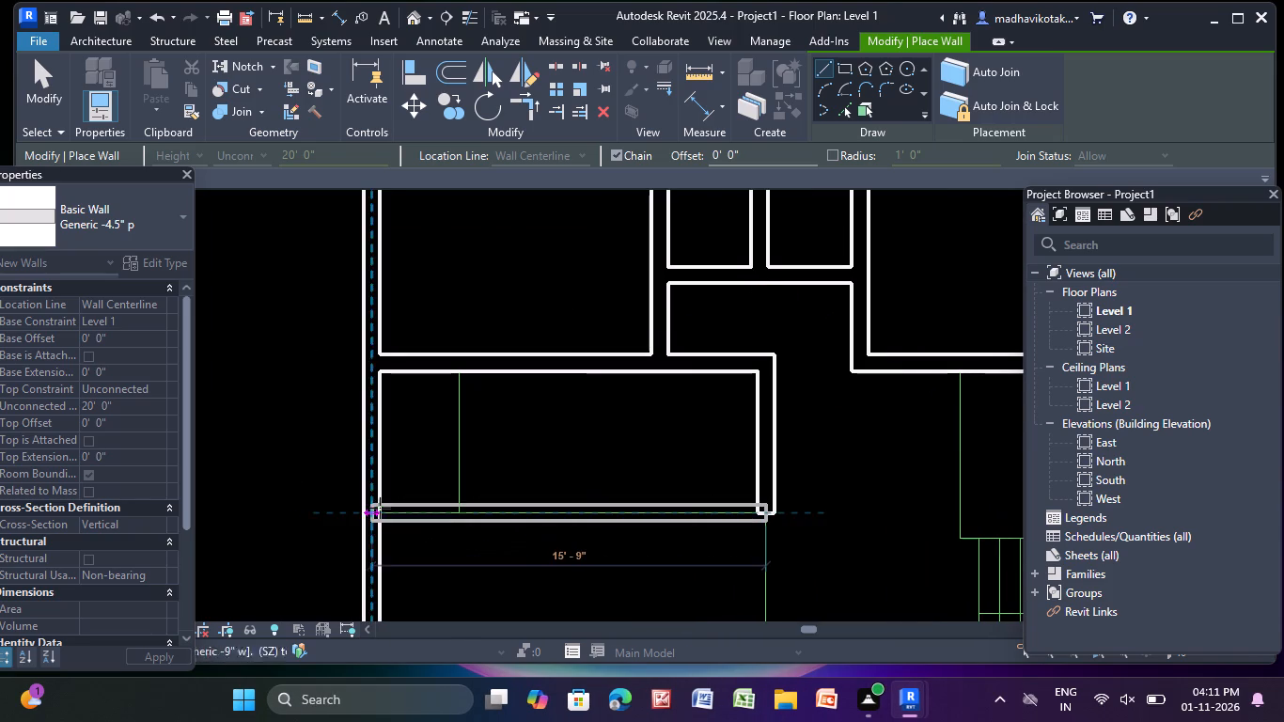
{"action": "left_click", "coordinate": [383, 516]}
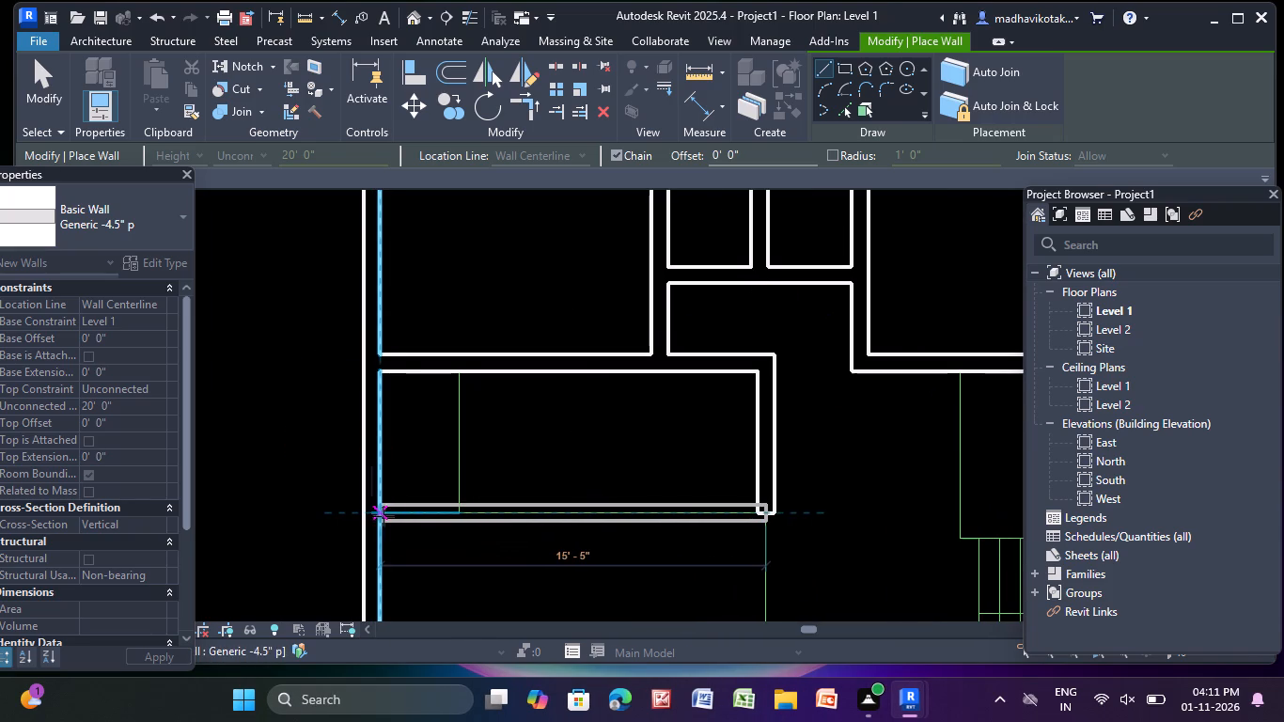
{"action": "key", "text": "Escape"}
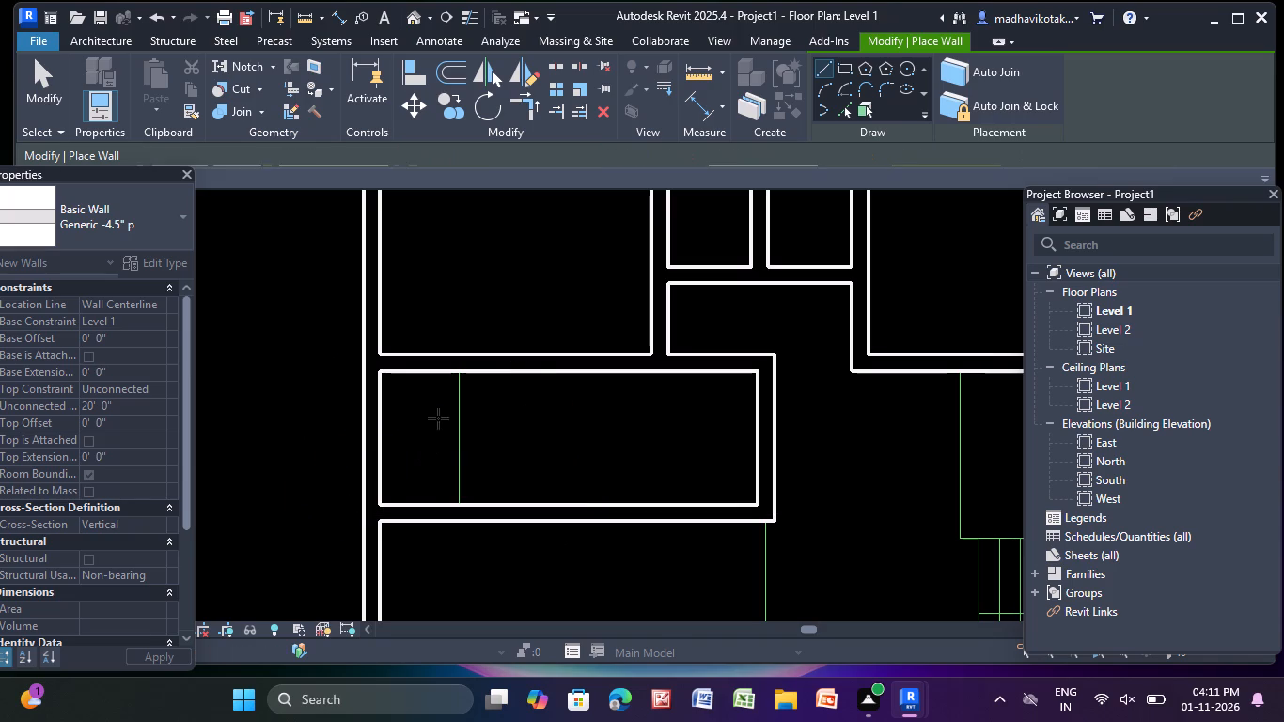
Draw a vertical Generic -4.5" p wall down the short partition line inside the newly enclosed left room.
{"action": "left_click", "coordinate": [460, 373]}
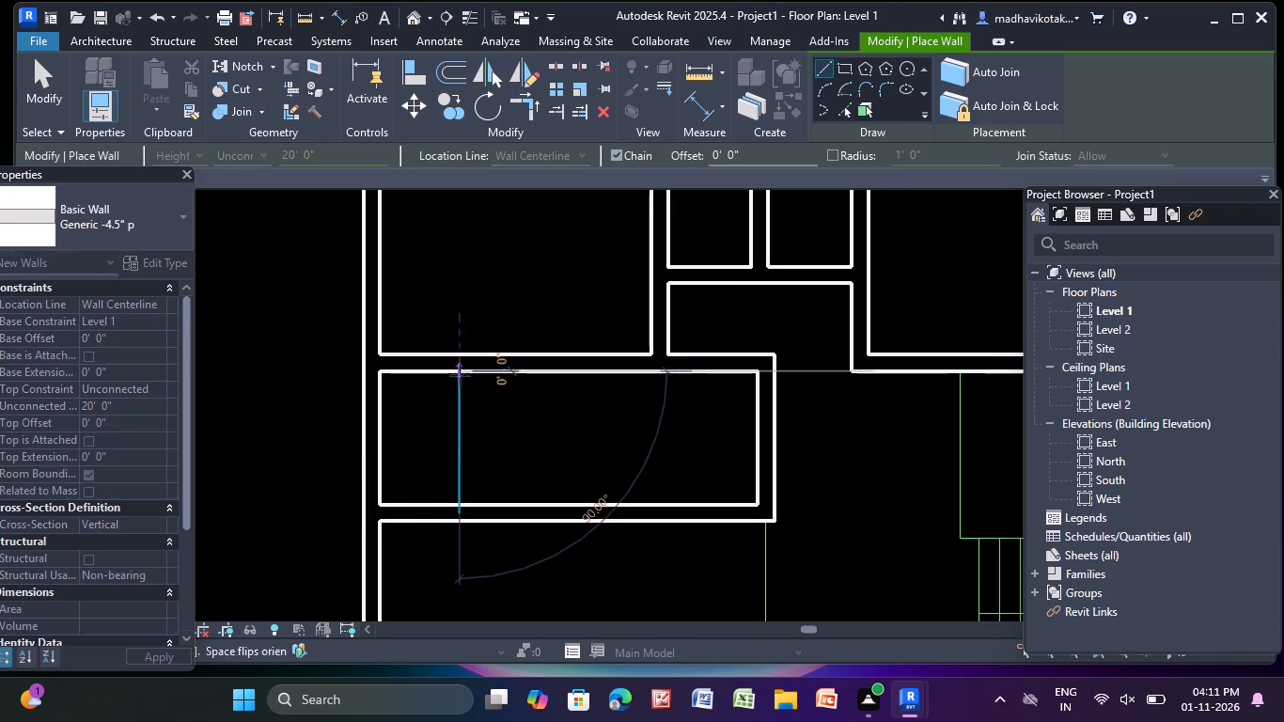
{"action": "left_click", "coordinate": [462, 501]}
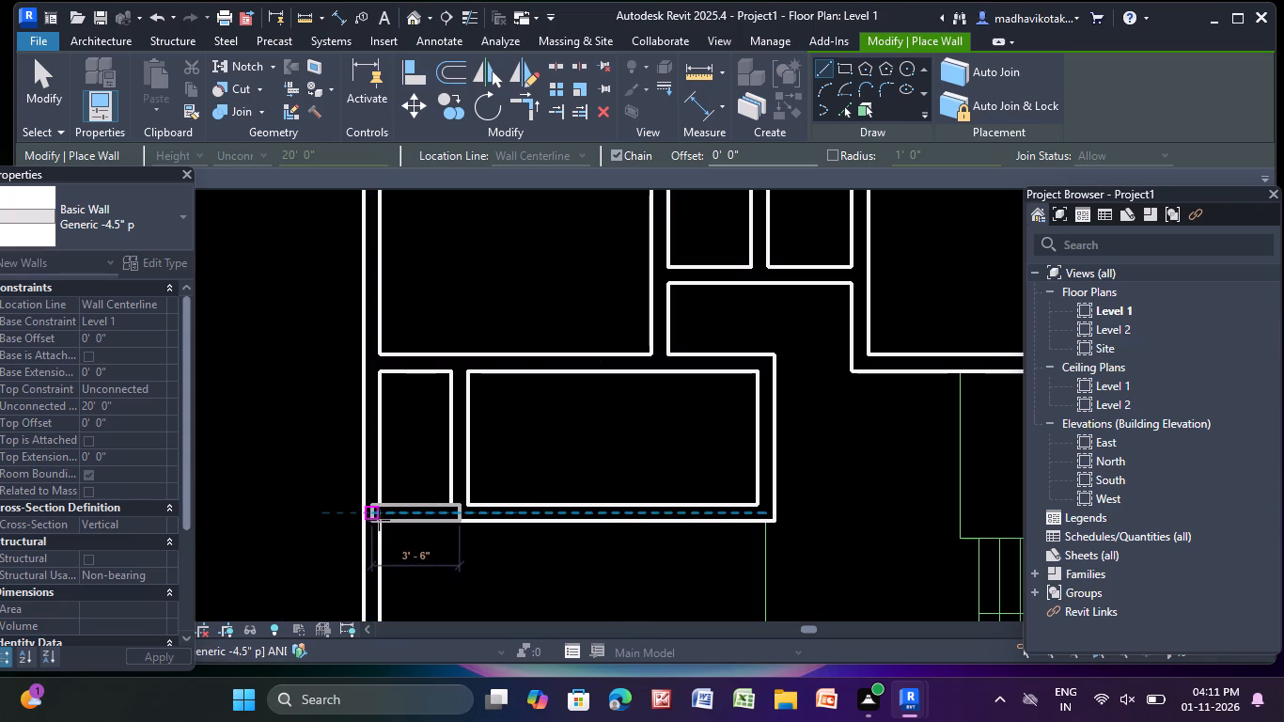
{"action": "key", "text": "Escape"}
Draw a vertical Generic -4.5" p wall from the enclosed room's lower-right corner down the partition line to the lower horizontal line.
{"action": "scroll", "coordinate": [590, 530], "scroll_direction": "down", "scroll_amount": 6}
{"action": "middle_click_drag", "start_coordinate": [575, 523], "coordinate": [263, 451]}
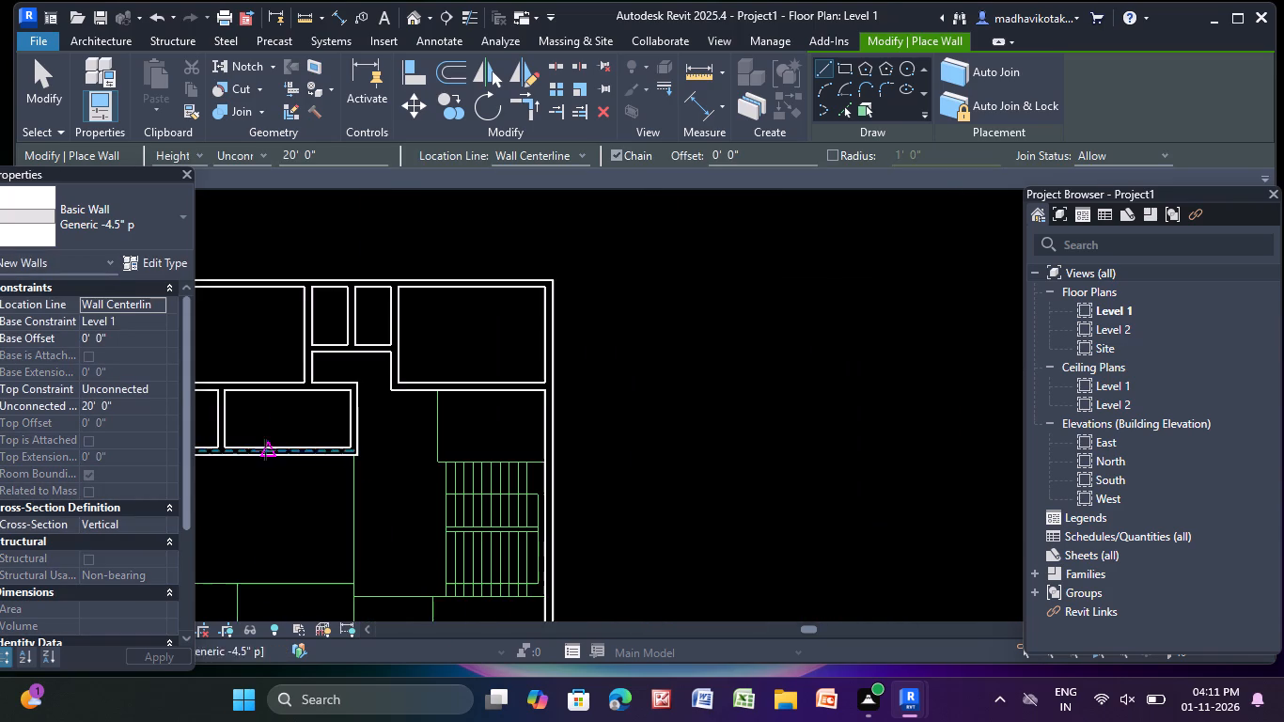
{"action": "middle_click_drag", "start_coordinate": [369, 477], "coordinate": [556, 281]}
{"action": "scroll", "coordinate": [537, 288], "scroll_direction": "up", "scroll_amount": 11}
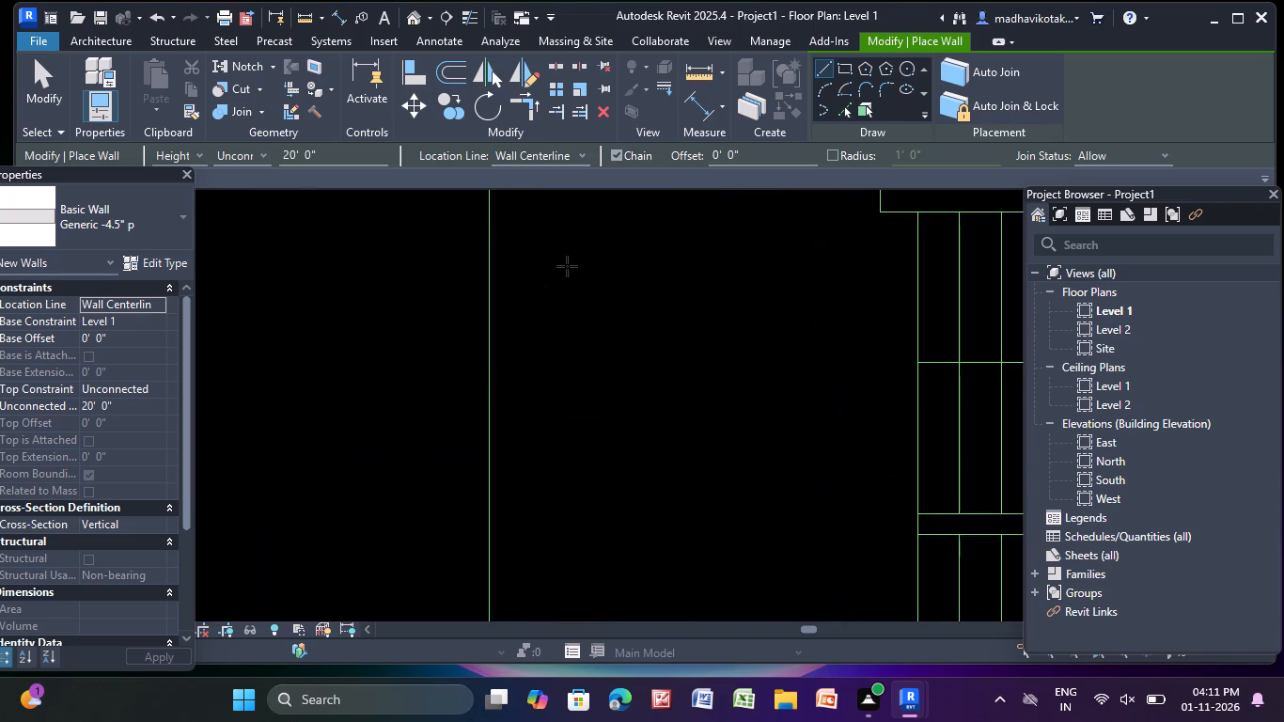
{"action": "scroll", "coordinate": [565, 270], "scroll_direction": "down", "scroll_amount": 2}
{"action": "middle_click_drag", "start_coordinate": [556, 279], "coordinate": [552, 372]}
{"action": "left_click", "coordinate": [502, 297]}
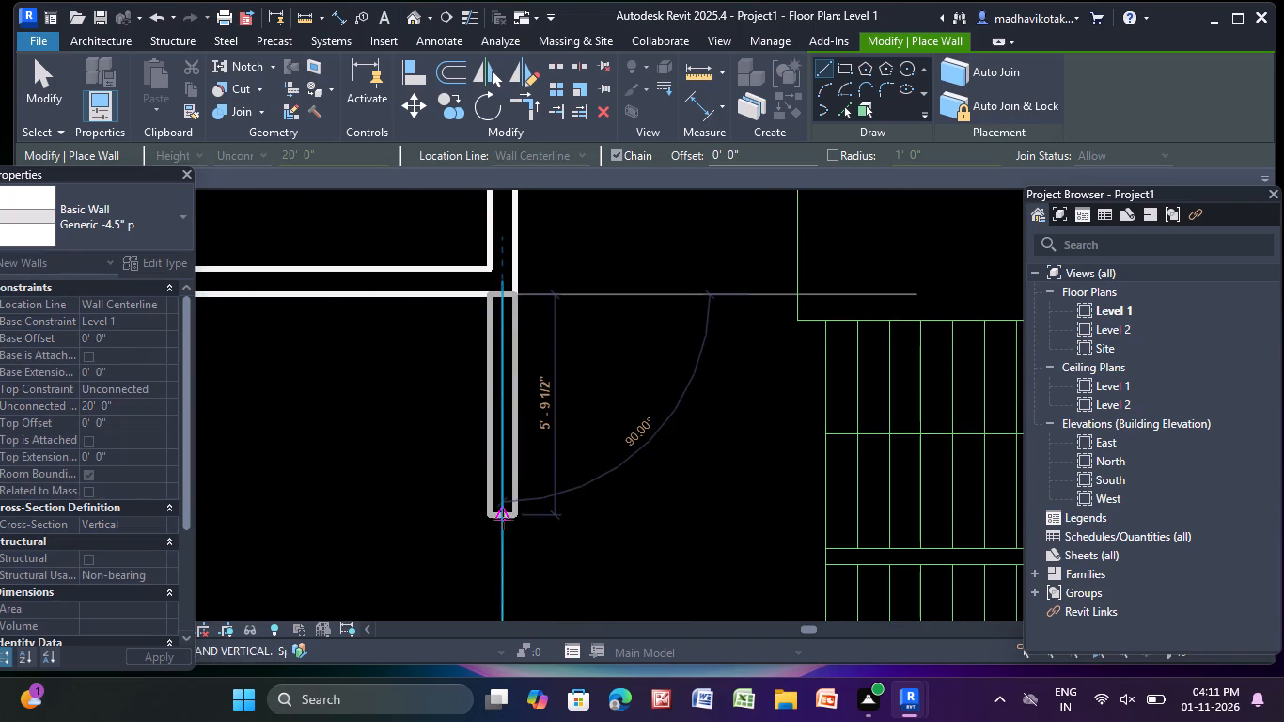
{"action": "scroll", "coordinate": [503, 519], "scroll_direction": "down", "scroll_amount": 4}
{"action": "middle_click_drag", "start_coordinate": [505, 507], "coordinate": [493, 306]}
{"action": "scroll", "coordinate": [478, 527], "scroll_direction": "down", "scroll_amount": 5}
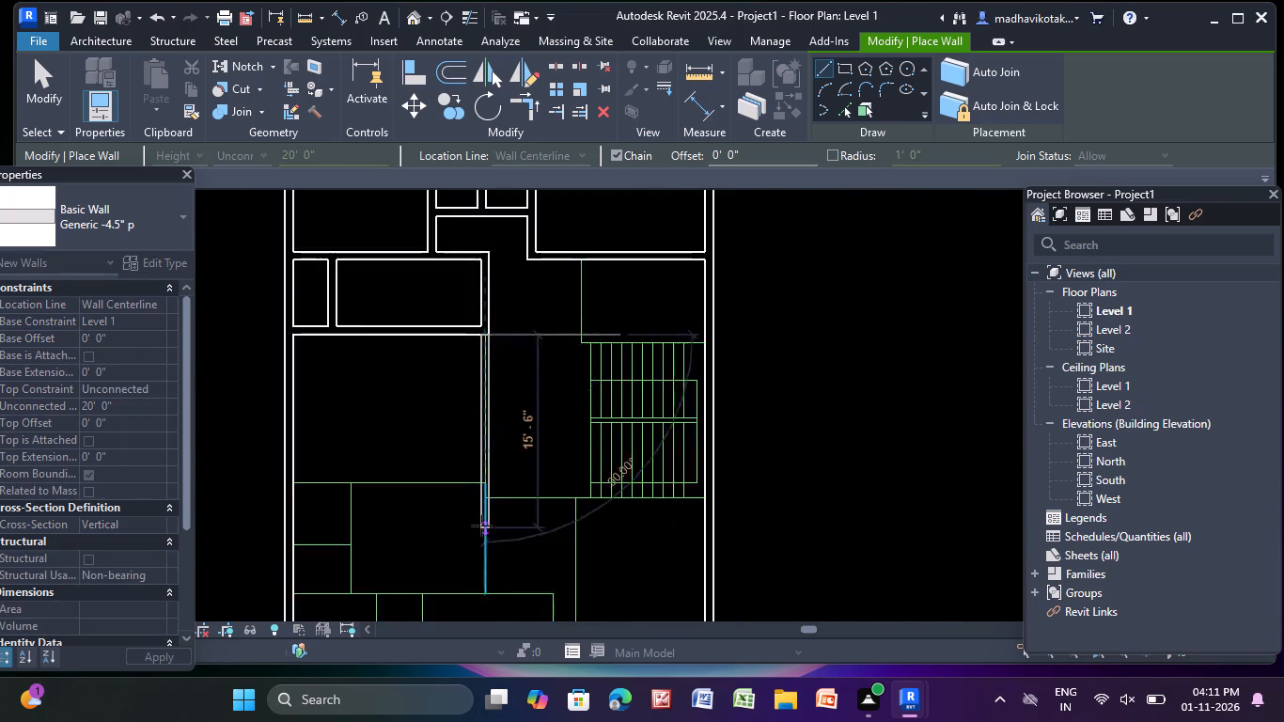
{"action": "middle_click_drag", "start_coordinate": [481, 525], "coordinate": [478, 330]}
{"action": "scroll", "coordinate": [481, 394], "scroll_direction": "up", "scroll_amount": 7}
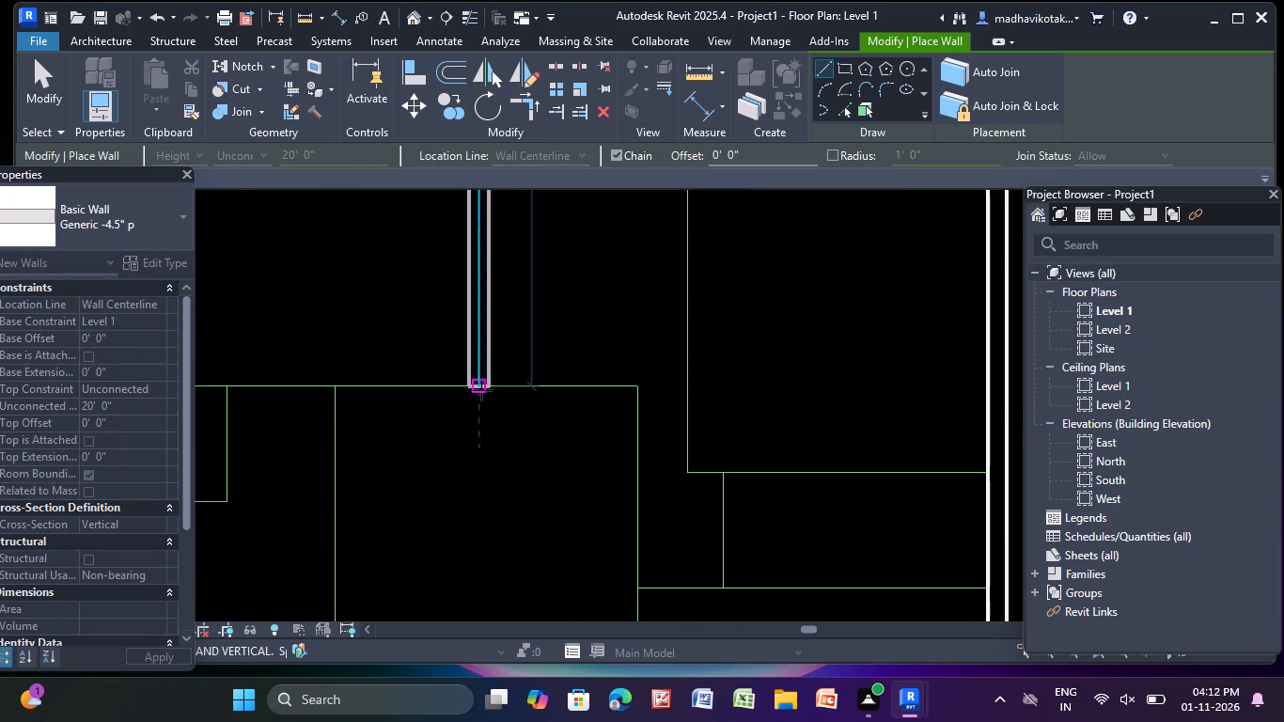
{"action": "scroll", "coordinate": [481, 390], "scroll_direction": "up", "scroll_amount": 9}
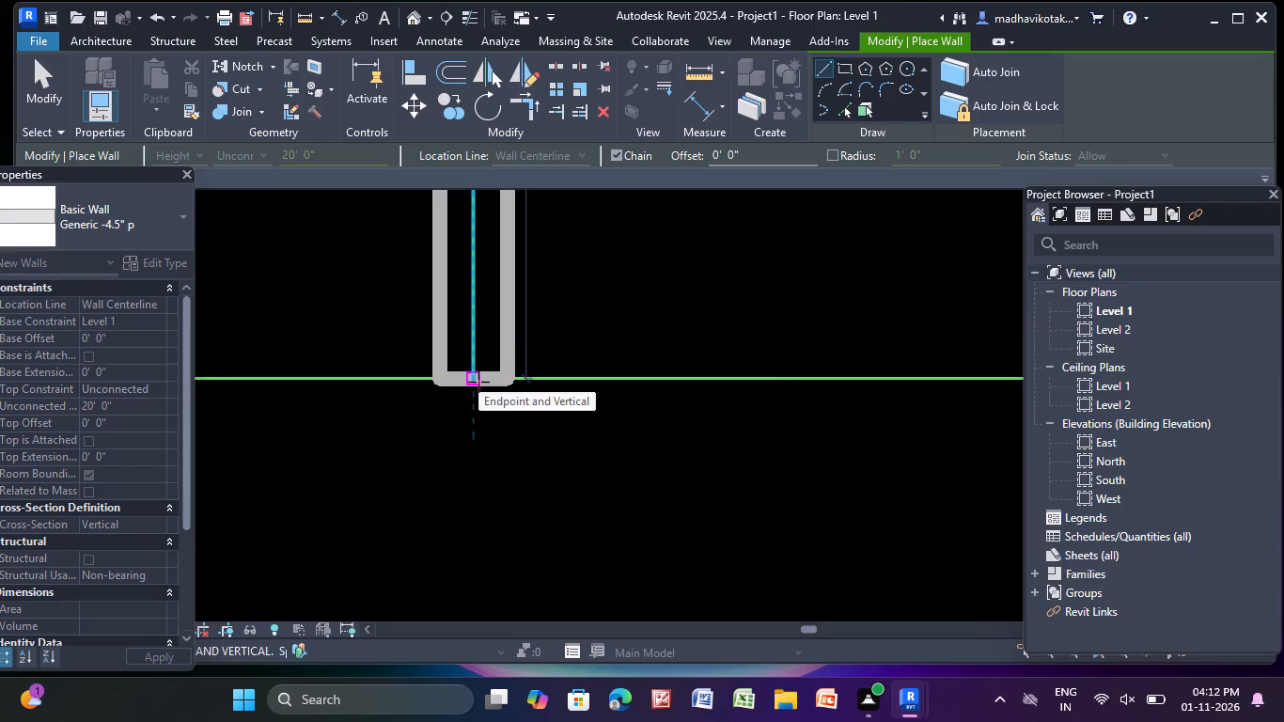
{"action": "left_click", "coordinate": [478, 382]}
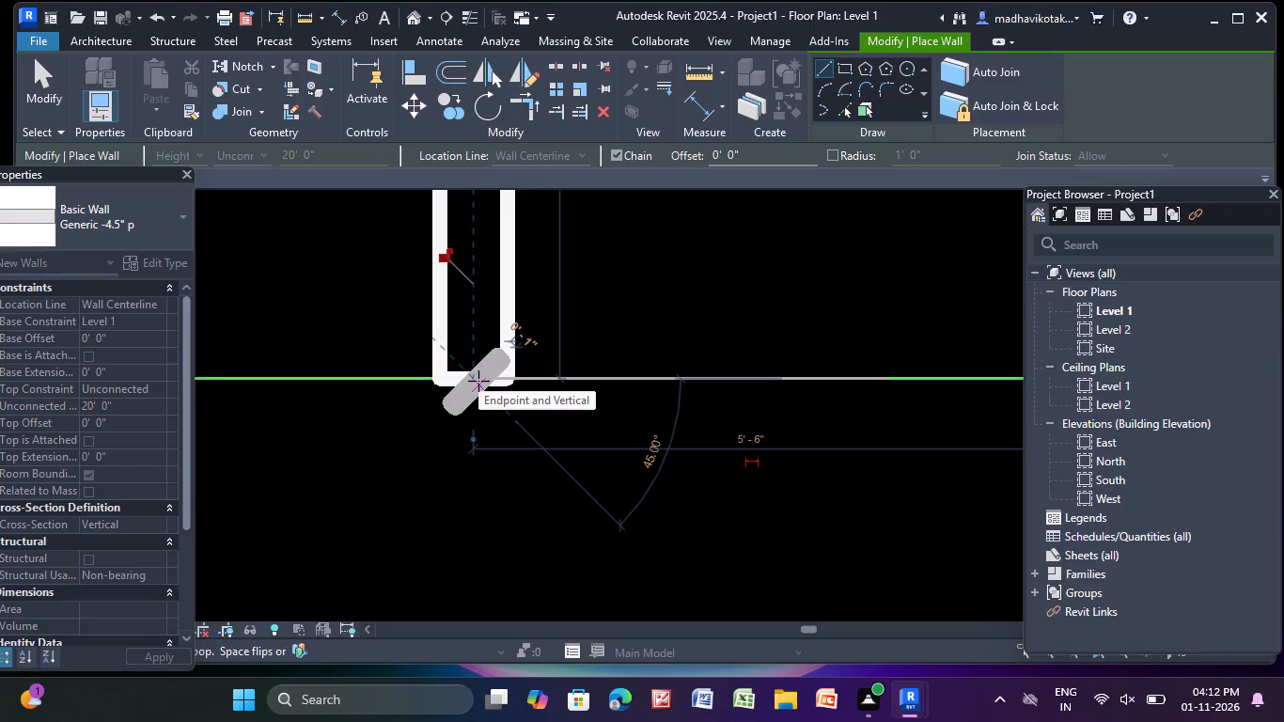
{"action": "key", "text": "Escape"}
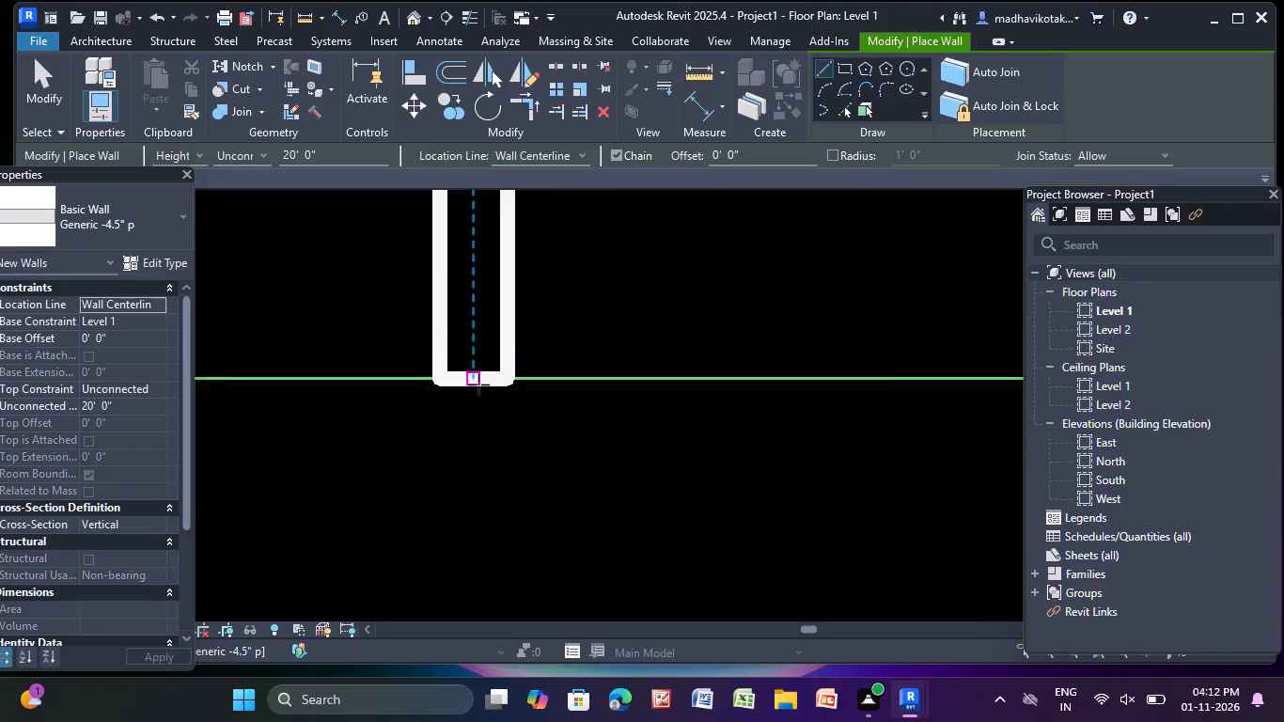
Draw a horizontal Generic -4.5" p wall about 15'-1" long from the left perimeter wall to the long vertical partition's face.
{"action": "scroll", "coordinate": [478, 380], "scroll_direction": "down", "scroll_amount": 6}
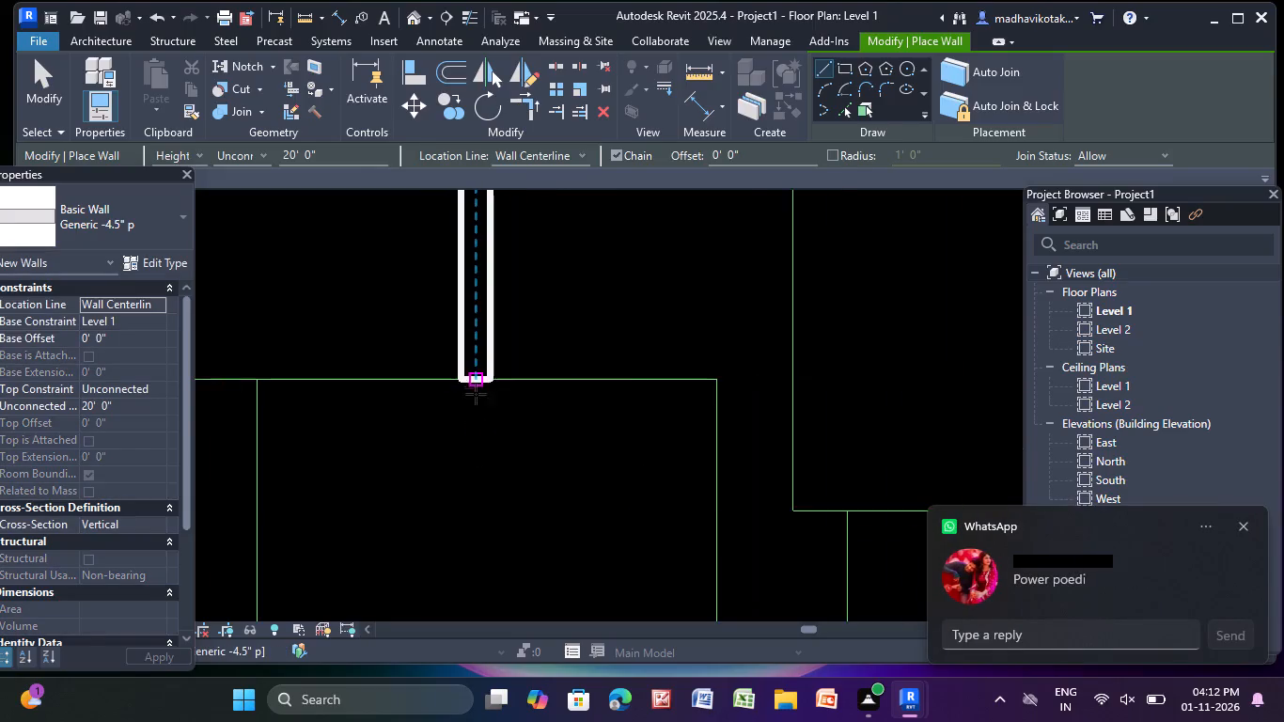
{"action": "scroll", "coordinate": [478, 459], "scroll_direction": "down", "scroll_amount": 5}
{"action": "middle_click_drag", "start_coordinate": [465, 478], "coordinate": [556, 608]}
{"action": "middle_click_drag", "start_coordinate": [403, 400], "coordinate": [540, 444]}
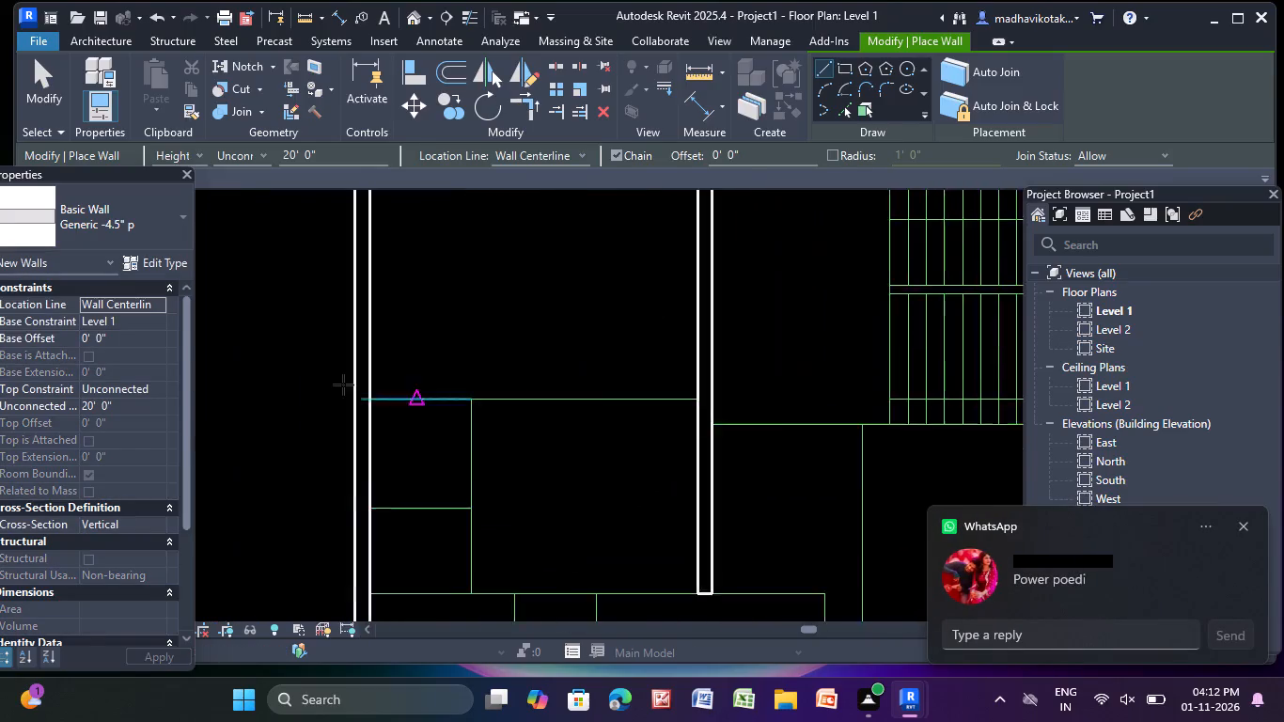
{"action": "scroll", "coordinate": [262, 396], "scroll_direction": "up", "scroll_amount": 9}
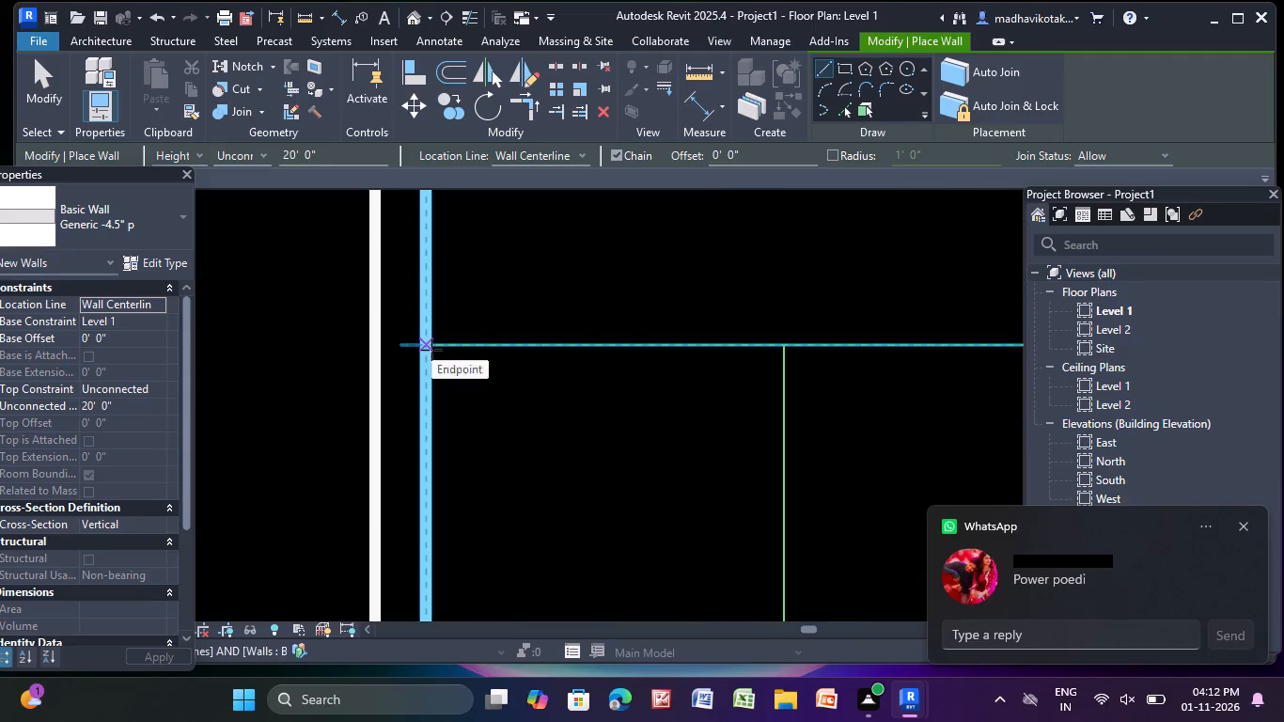
{"action": "left_click", "coordinate": [425, 345]}
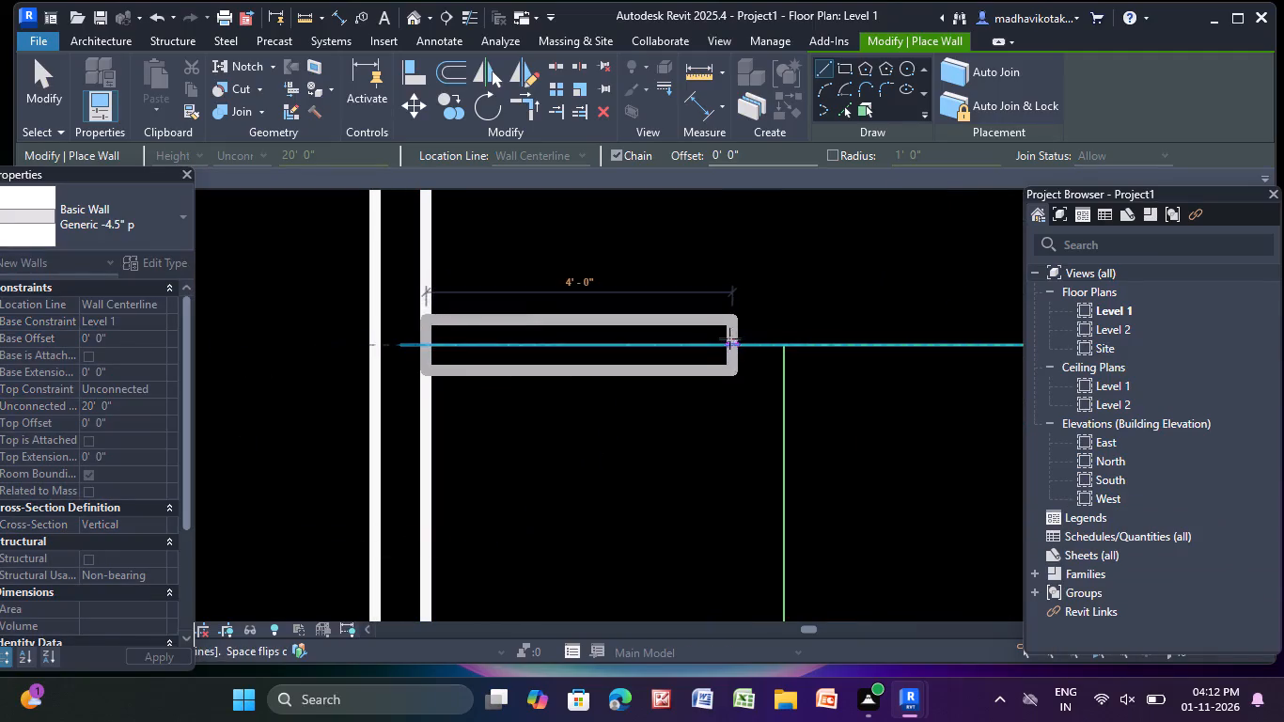
{"action": "scroll", "coordinate": [727, 338], "scroll_direction": "down", "scroll_amount": 6}
{"action": "middle_click_drag", "start_coordinate": [507, 342], "coordinate": [124, 348]}
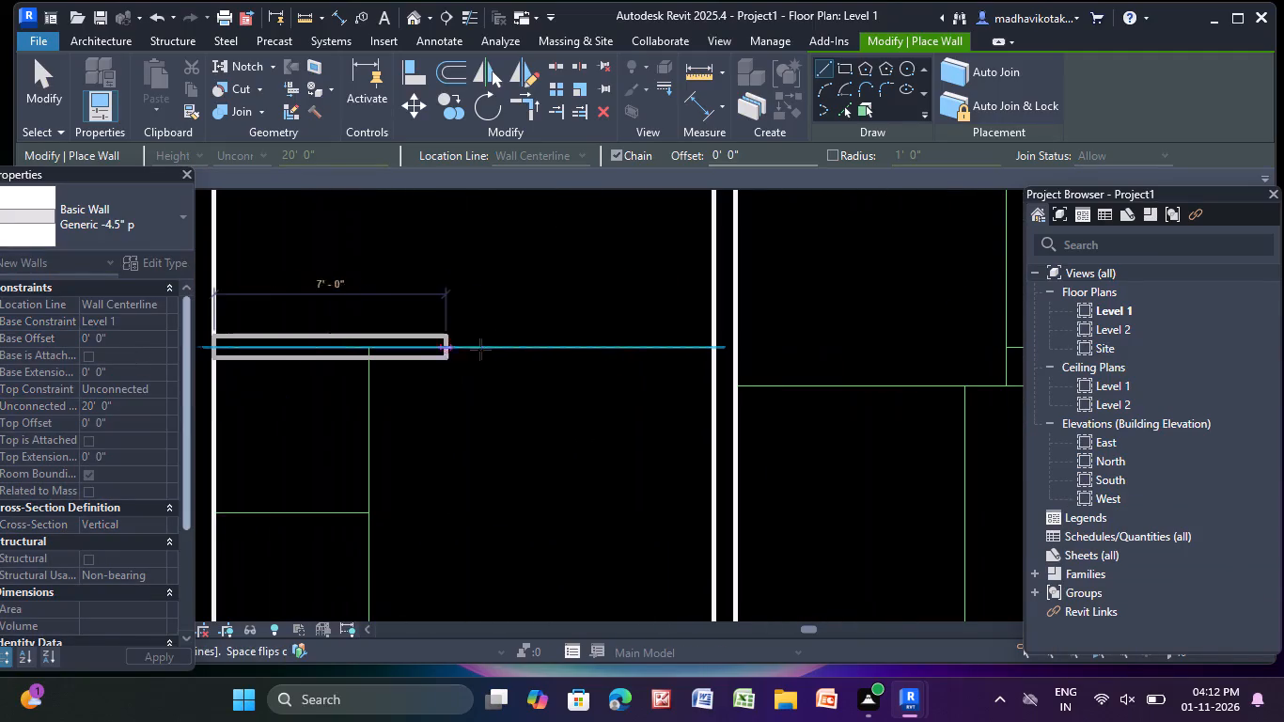
{"action": "left_click", "coordinate": [711, 348]}
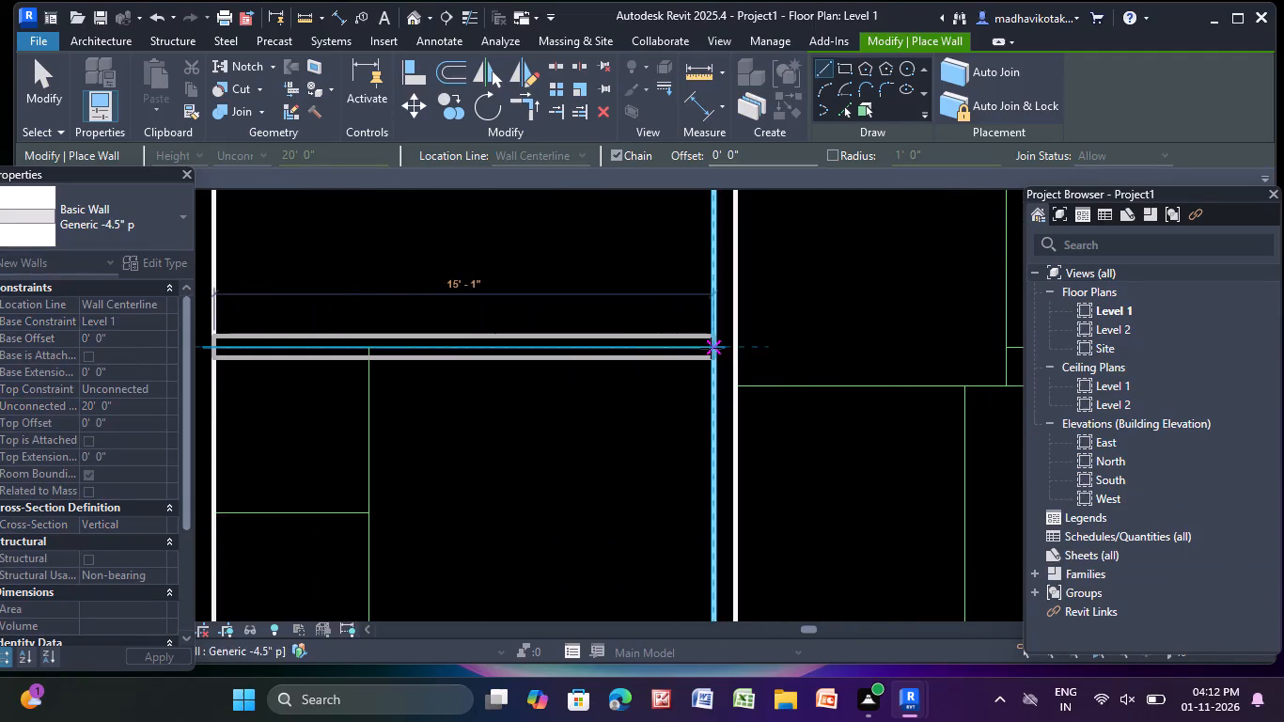
{"action": "key", "text": "Escape"}
Draw a vertical Generic -4.5" p wall about 8'-7" long from that horizontal wall down the left small rooms' partition line.
{"action": "middle_click_drag", "start_coordinate": [489, 432], "coordinate": [489, 430]}
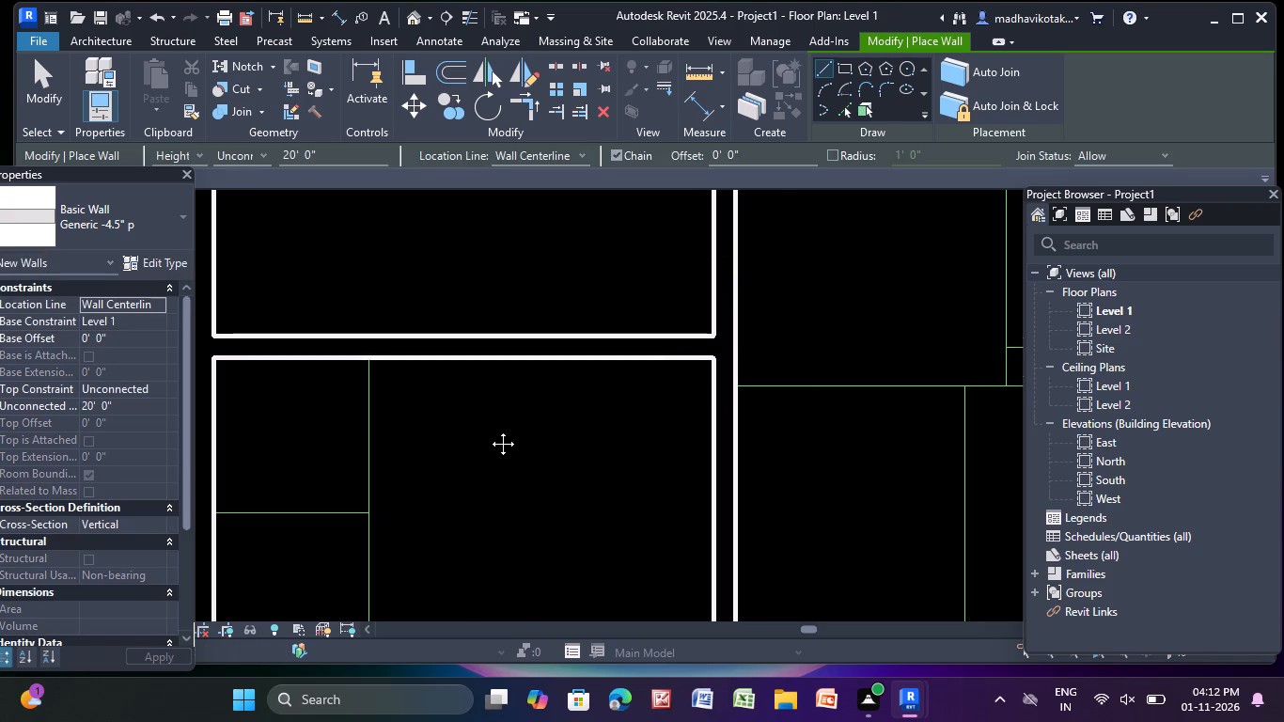
{"action": "middle_click_drag", "start_coordinate": [489, 430], "coordinate": [581, 334]}
{"action": "scroll", "coordinate": [465, 263], "scroll_direction": "up", "scroll_amount": 4}
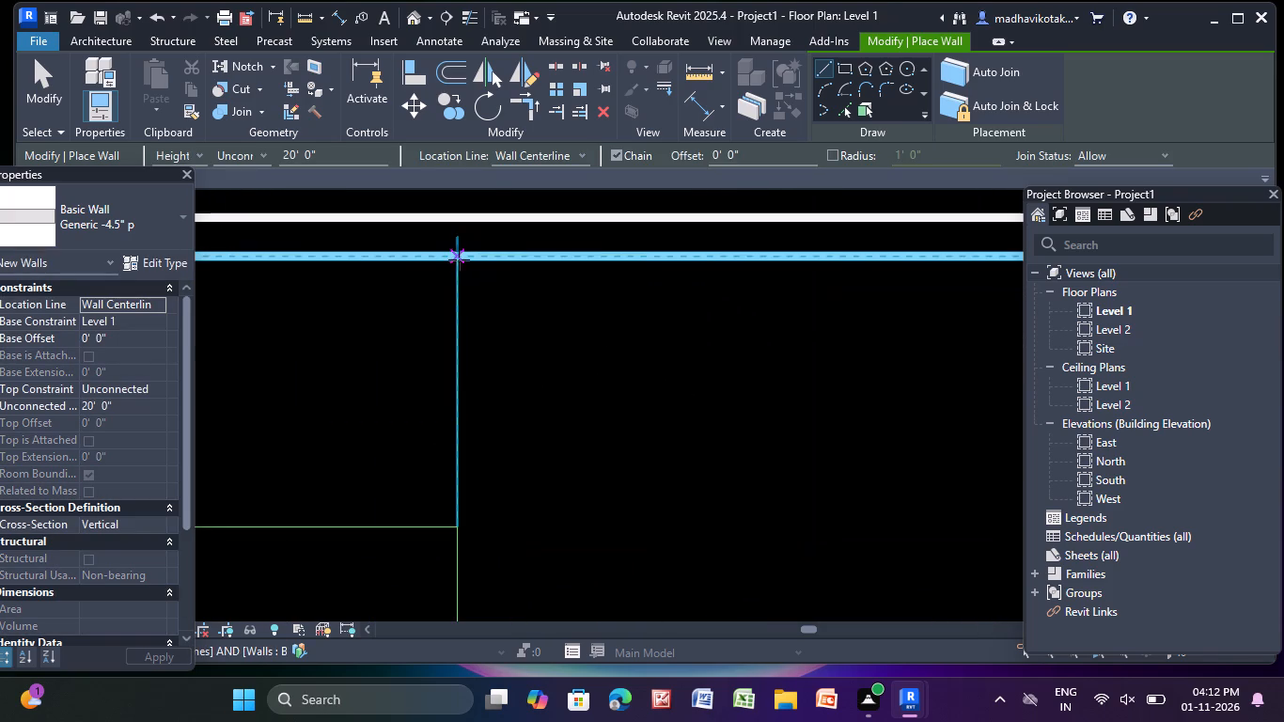
{"action": "left_click", "coordinate": [458, 256]}
{"action": "scroll", "coordinate": [463, 545], "scroll_direction": "down", "scroll_amount": 4}
{"action": "middle_click_drag", "start_coordinate": [463, 541], "coordinate": [460, 469]}
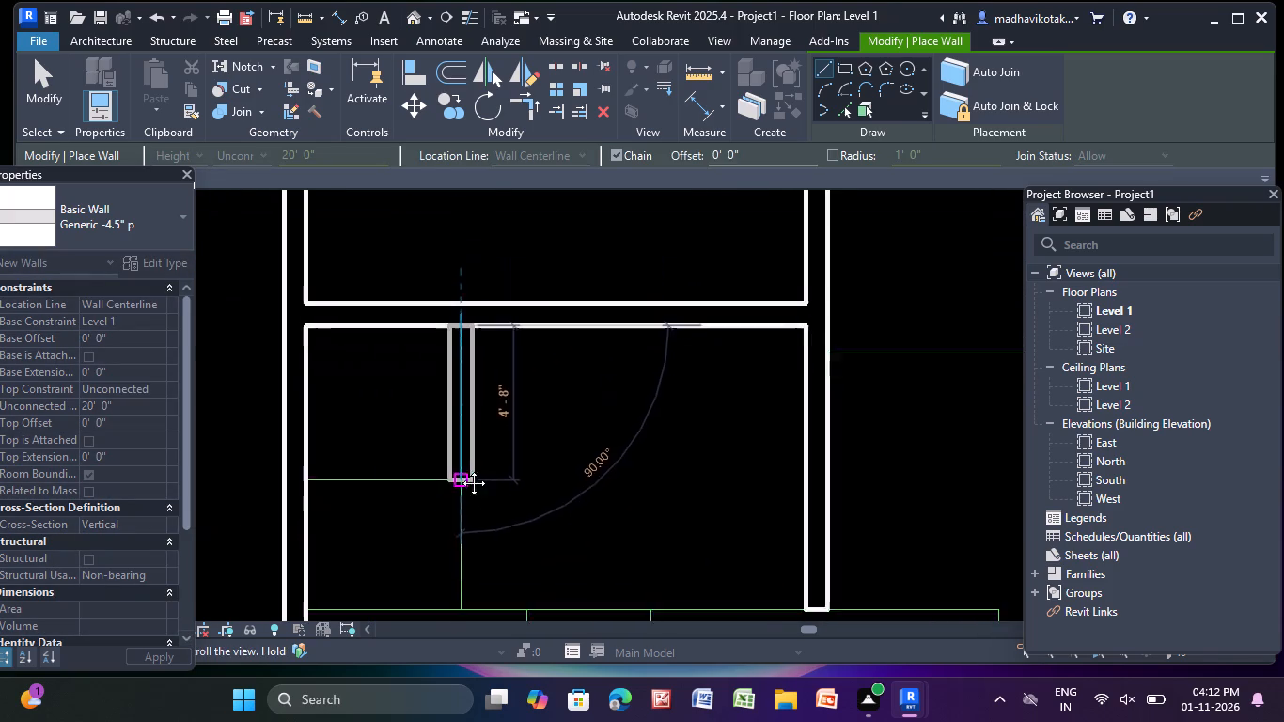
{"action": "middle_click_drag", "start_coordinate": [460, 469], "coordinate": [432, 277]}
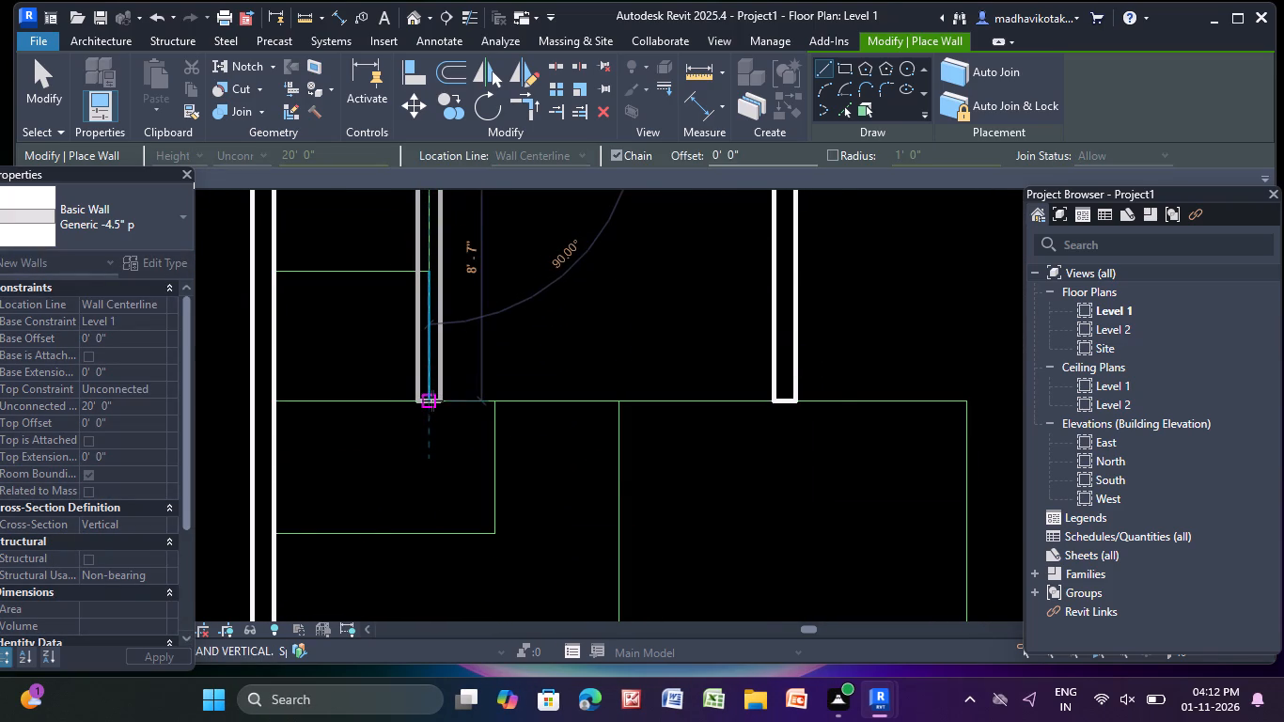
{"action": "left_click", "coordinate": [432, 400]}
{"action": "key", "text": "Escape"}
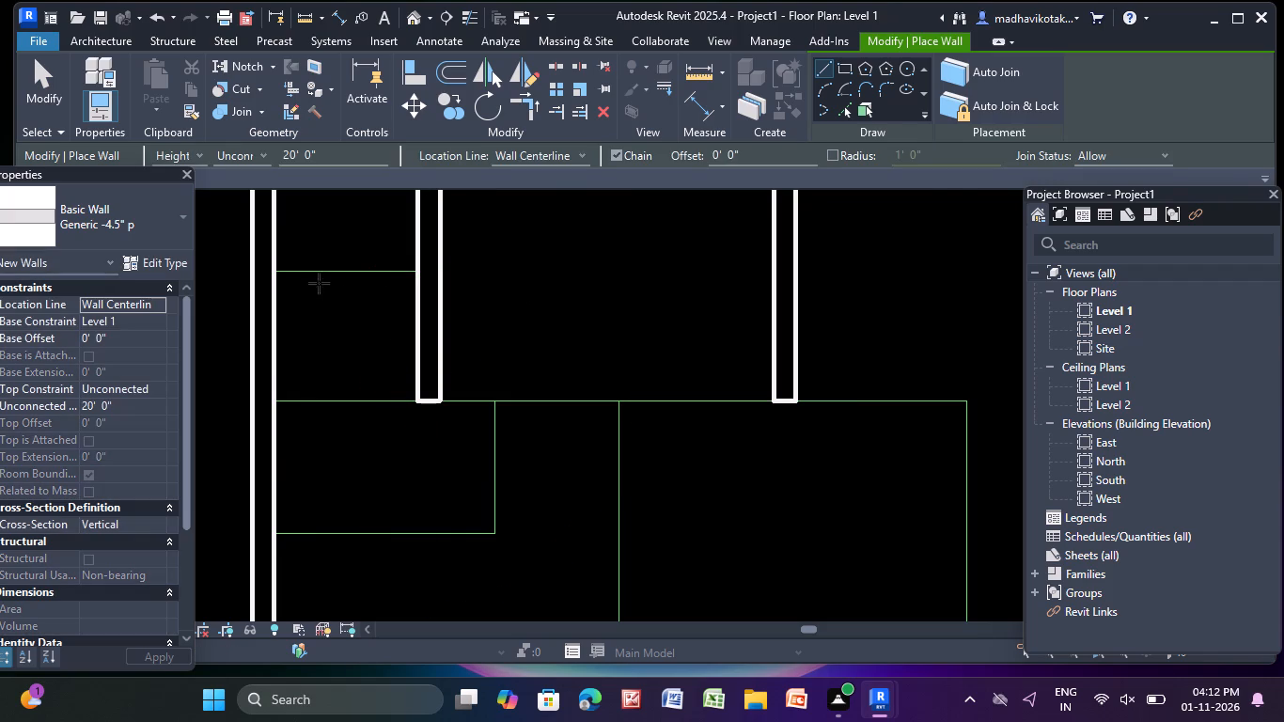
Draw a horizontal Generic -4.5" p wall about 4'-4" long between the left perimeter wall and the new vertical partition.
{"action": "scroll", "coordinate": [293, 276], "scroll_direction": "up", "scroll_amount": 7}
{"action": "left_click", "coordinate": [263, 266]}
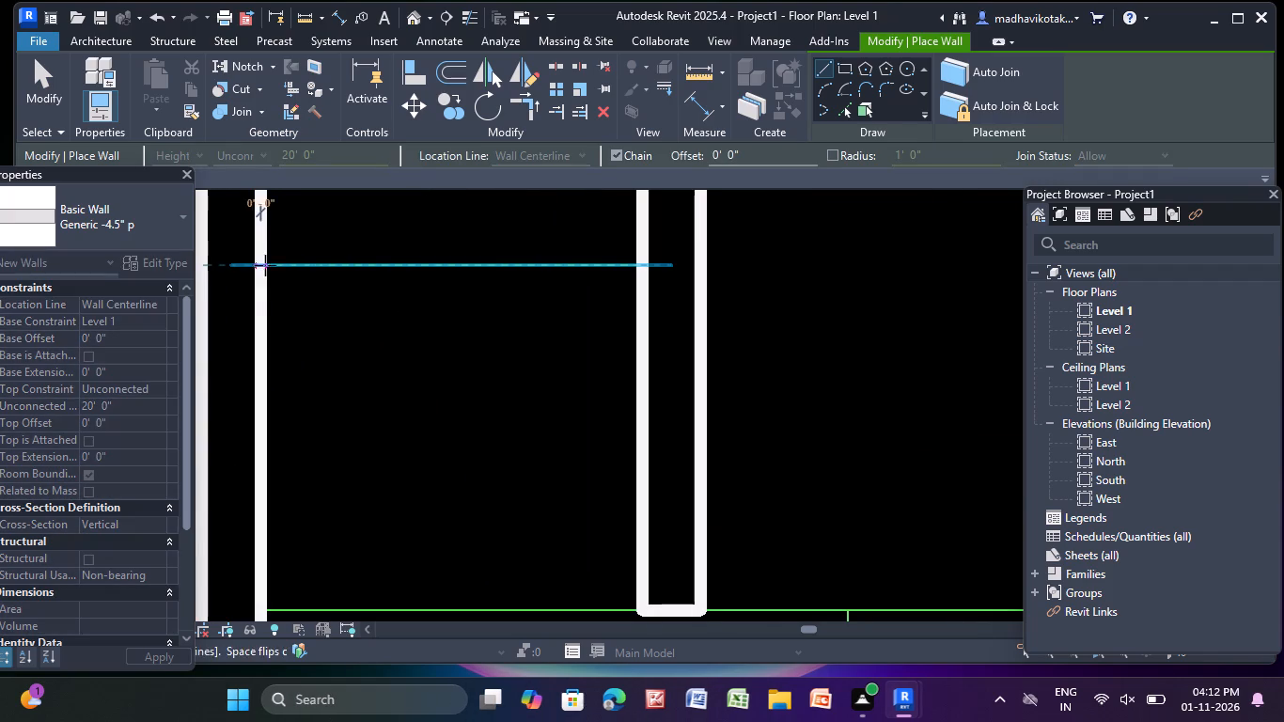
{"action": "left_click", "coordinate": [648, 272]}
{"action": "key", "text": "Escape"}
Draw a horizontal Generic -4.5" p wall from the left perimeter wall along the lower horizontal line to that line's right end.
{"action": "scroll", "coordinate": [514, 370], "scroll_direction": "down", "scroll_amount": 8}
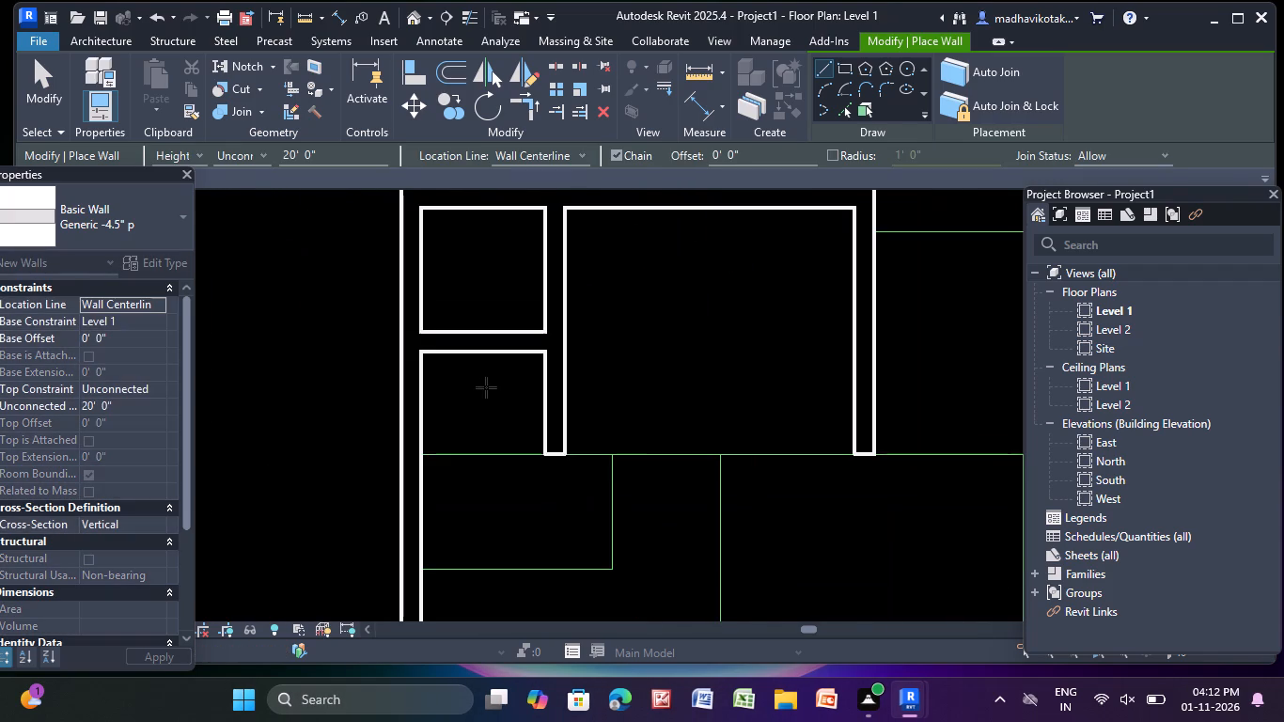
{"action": "scroll", "coordinate": [427, 455], "scroll_direction": "up", "scroll_amount": 9}
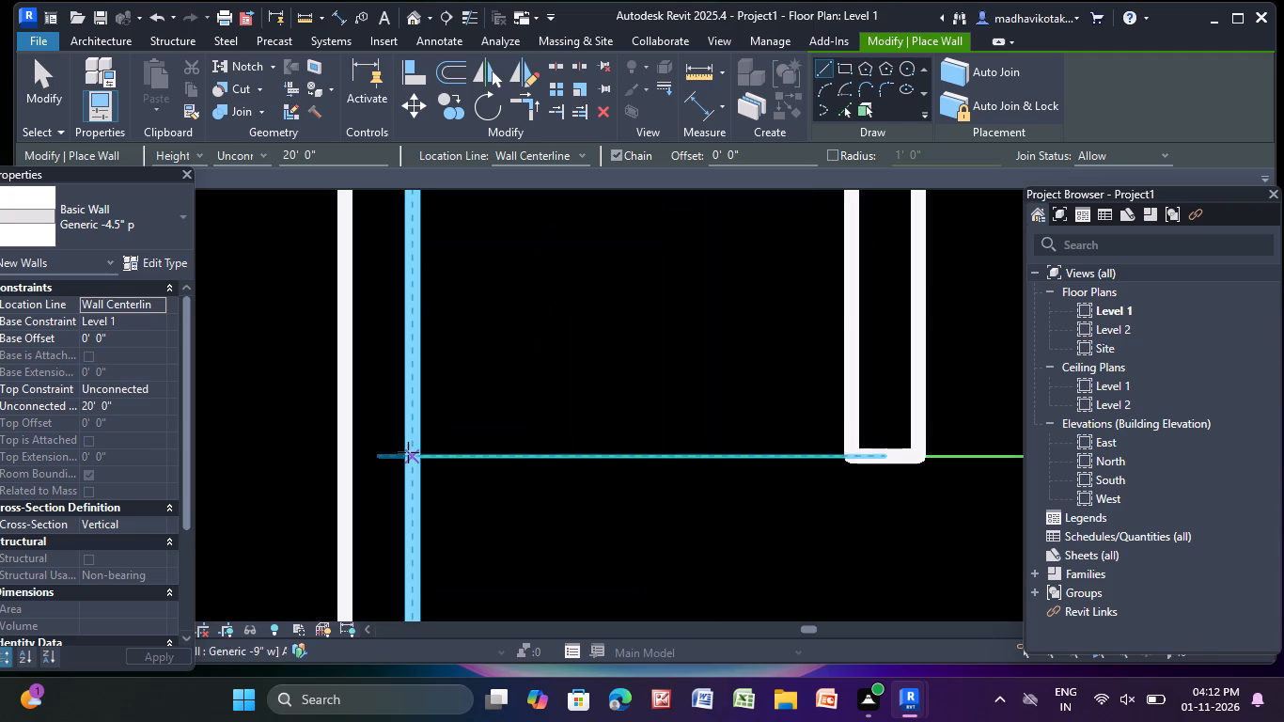
{"action": "left_click", "coordinate": [408, 452]}
{"action": "scroll", "coordinate": [773, 457], "scroll_direction": "down", "scroll_amount": 5}
{"action": "middle_click_drag", "start_coordinate": [773, 457], "coordinate": [157, 365]}
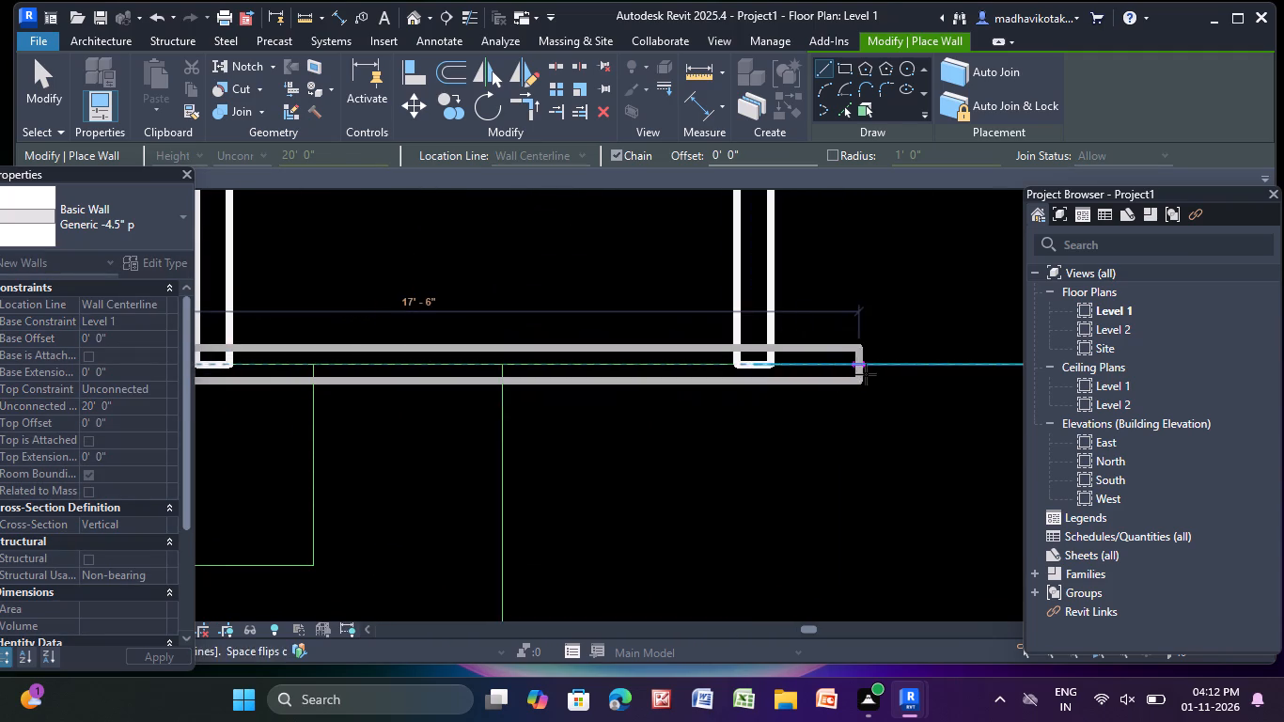
{"action": "scroll", "coordinate": [872, 381], "scroll_direction": "down", "scroll_amount": 5}
{"action": "middle_click_drag", "start_coordinate": [771, 406], "coordinate": [535, 382]}
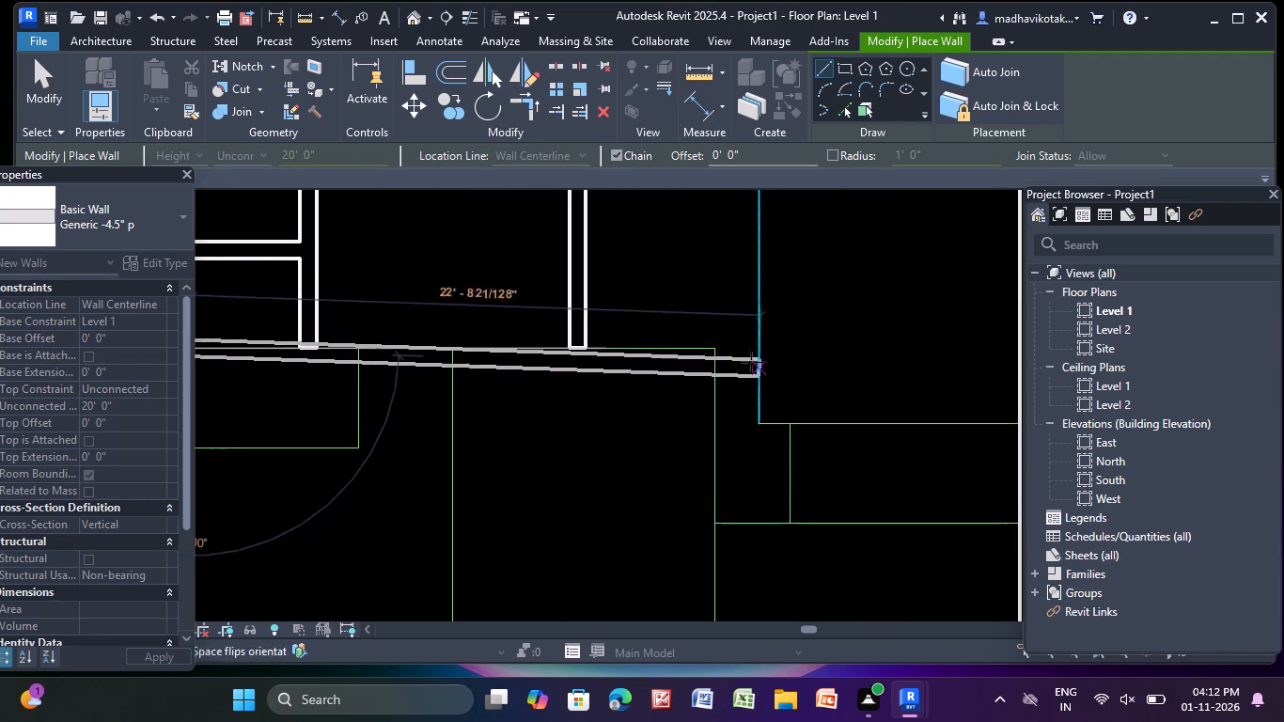
{"action": "scroll", "coordinate": [717, 355], "scroll_direction": "up", "scroll_amount": 8}
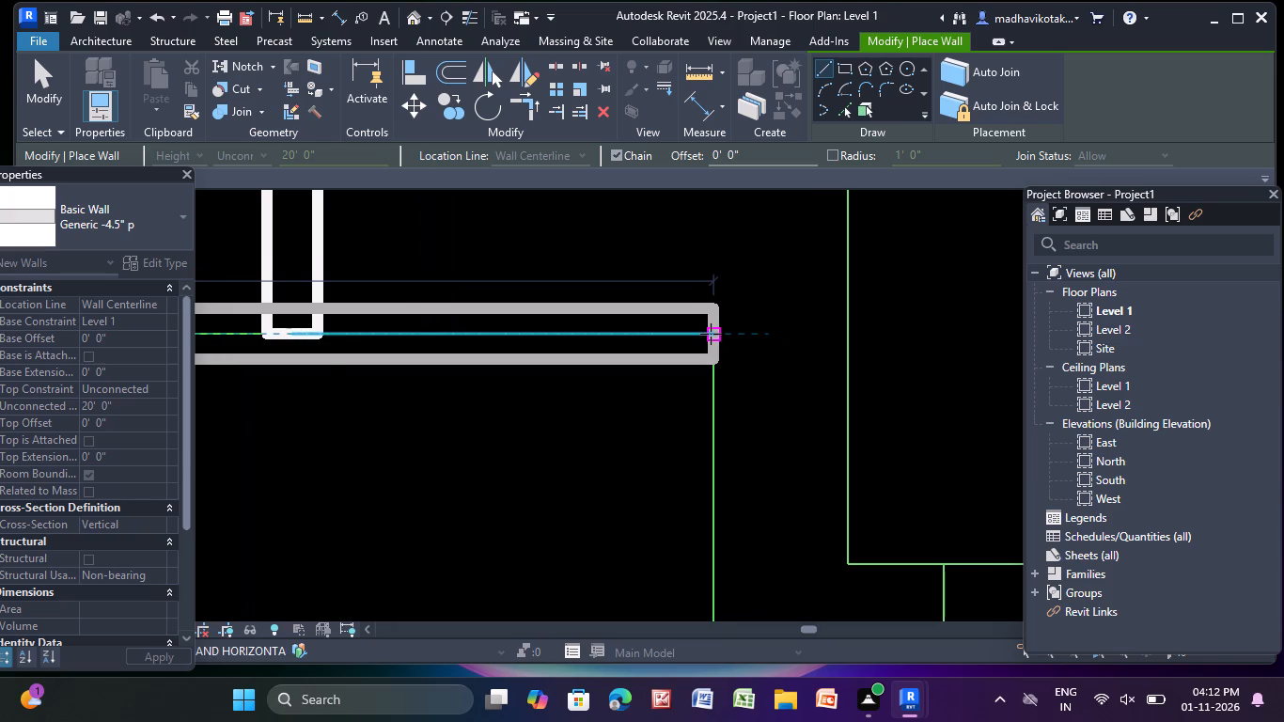
{"action": "left_click", "coordinate": [711, 334]}
{"action": "key", "text": "Escape"}
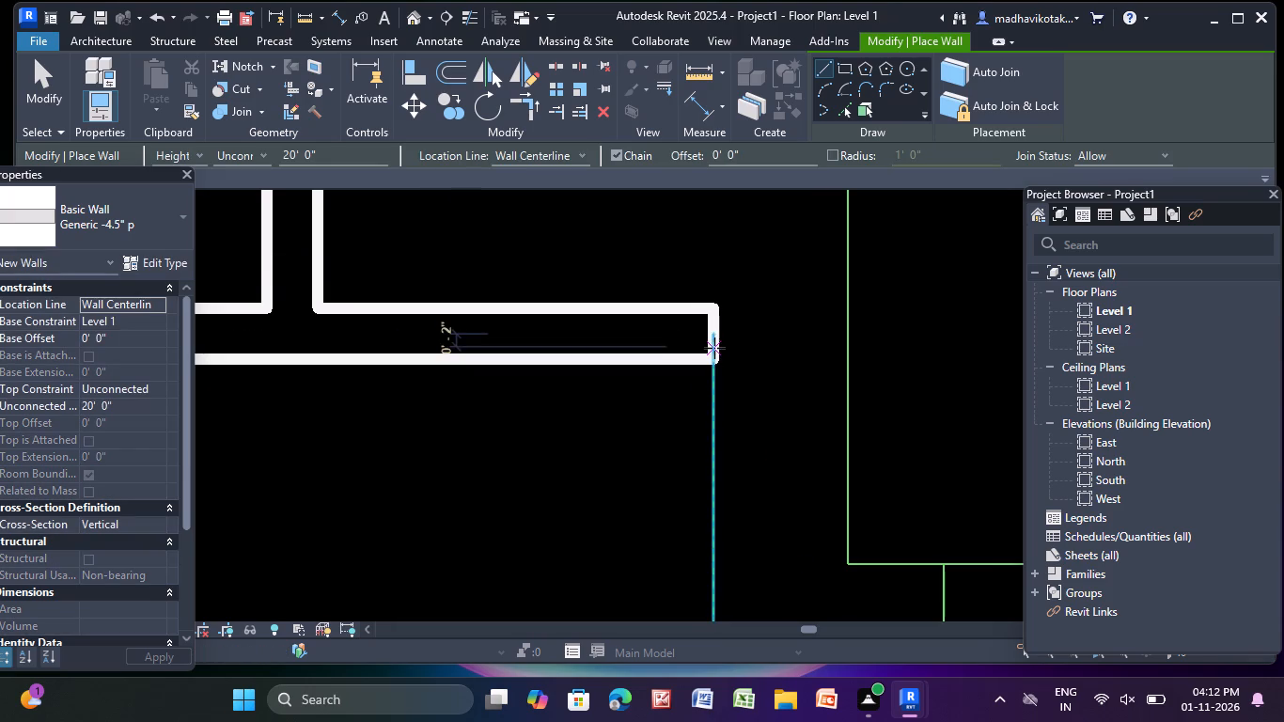
Draw a vertical Generic -4.5" p wall about 13'-8" long from the new horizontal wall's right end down to the bottom perimeter wall.
{"action": "left_click", "coordinate": [716, 336]}
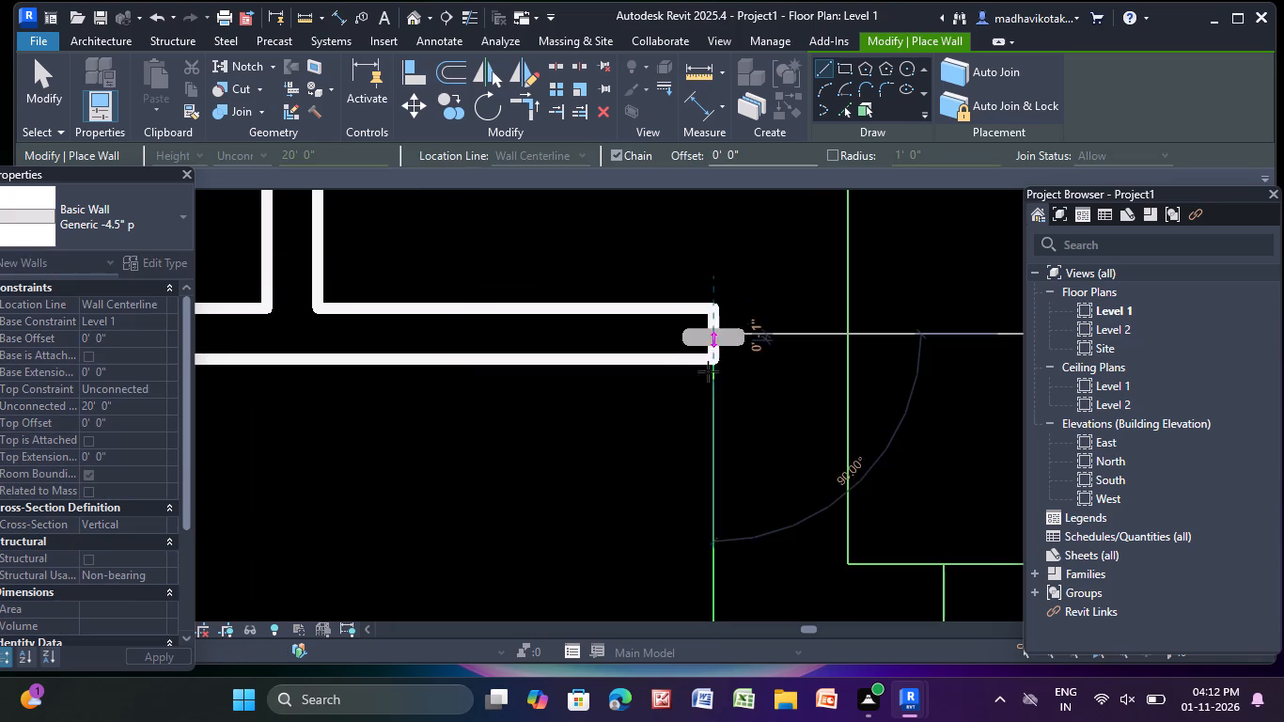
{"action": "scroll", "coordinate": [712, 537], "scroll_direction": "down", "scroll_amount": 5}
{"action": "middle_click_drag", "start_coordinate": [712, 535], "coordinate": [632, 290]}
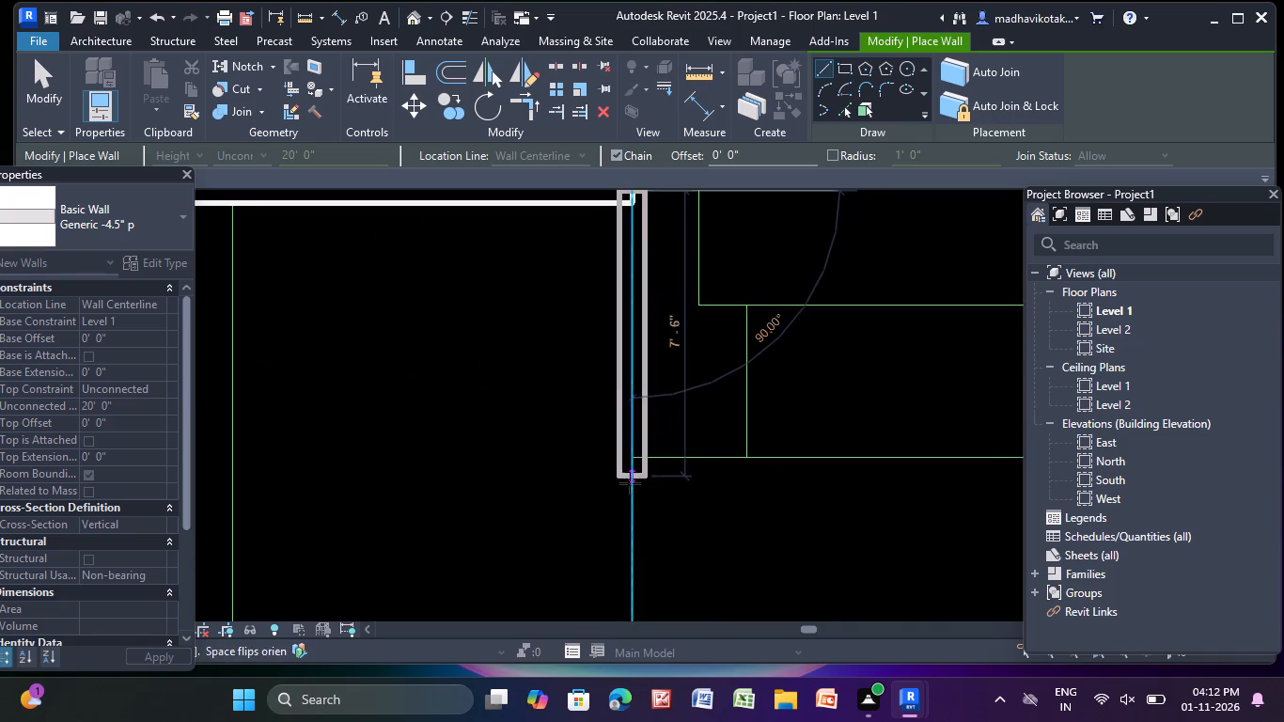
{"action": "scroll", "coordinate": [626, 490], "scroll_direction": "down", "scroll_amount": 4}
{"action": "middle_click_drag", "start_coordinate": [620, 473], "coordinate": [581, 303]}
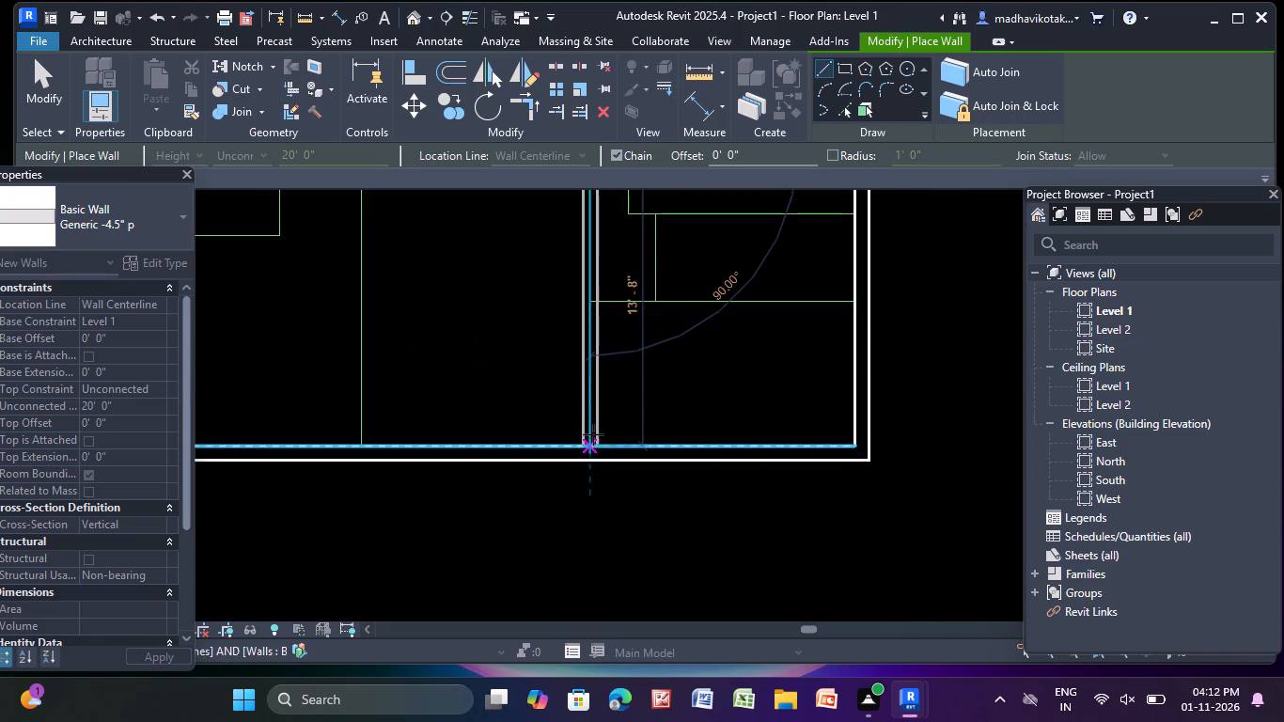
{"action": "scroll", "coordinate": [593, 434], "scroll_direction": "up", "scroll_amount": 9}
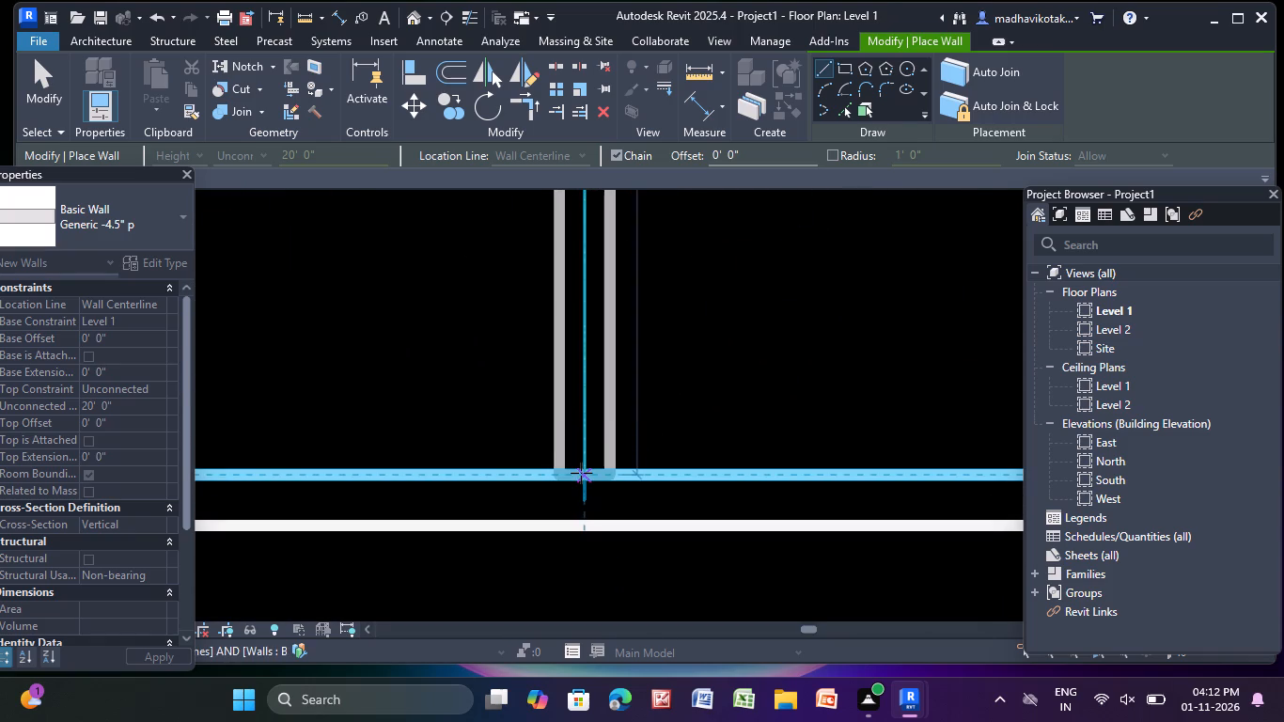
{"action": "left_click", "coordinate": [586, 475]}
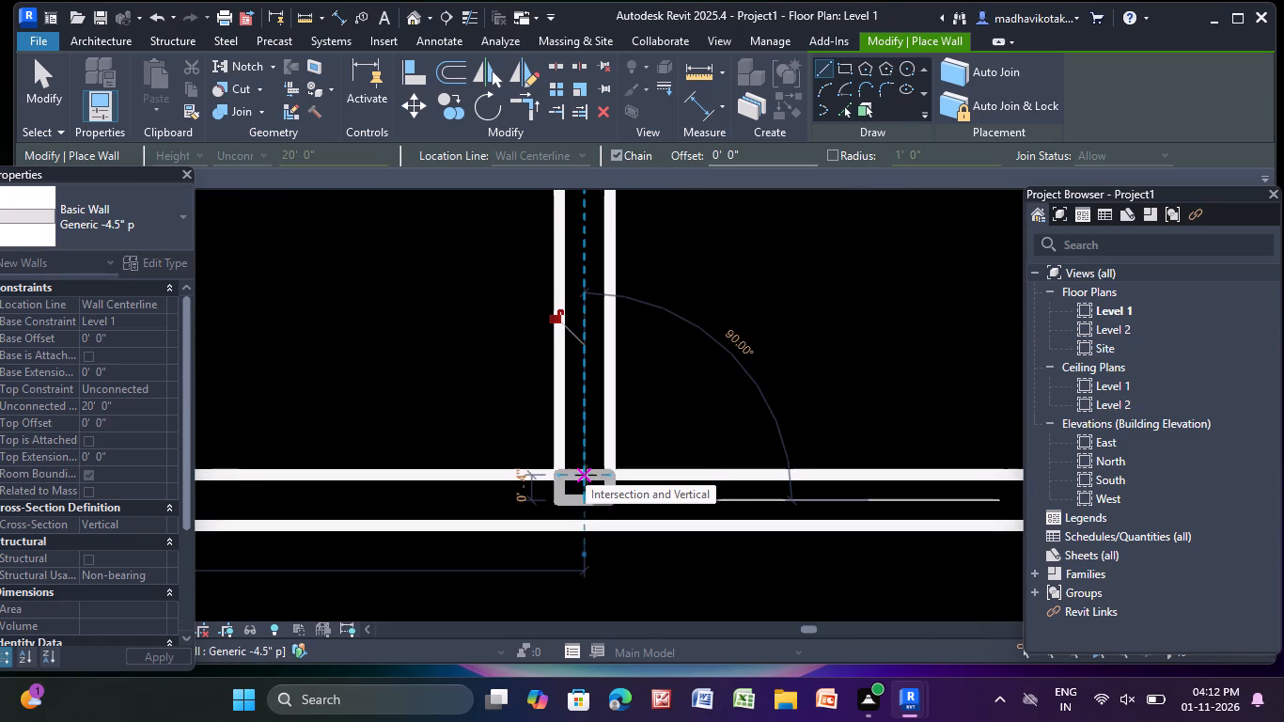
{"action": "key", "text": "Escape"}
Draw a short vertical Generic -4.5" p wall from the long horizontal wall down the small lower-left room's right side line.
{"action": "scroll", "coordinate": [497, 392], "scroll_direction": "down", "scroll_amount": 11}
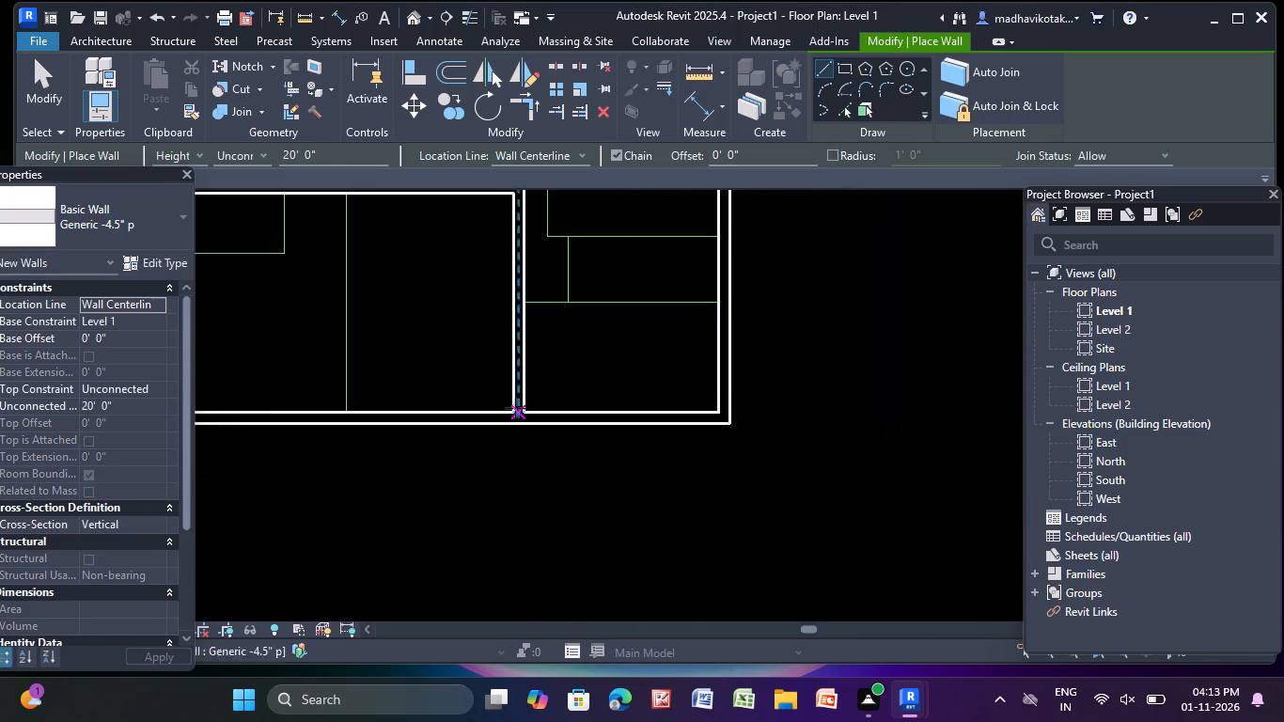
{"action": "middle_click_drag", "start_coordinate": [515, 410], "coordinate": [794, 464]}
{"action": "scroll", "coordinate": [522, 311], "scroll_direction": "up", "scroll_amount": 3}
{"action": "scroll", "coordinate": [593, 227], "scroll_direction": "up", "scroll_amount": 4}
{"action": "middle_click_drag", "start_coordinate": [591, 233], "coordinate": [597, 289]}
{"action": "scroll", "coordinate": [579, 271], "scroll_direction": "up", "scroll_amount": 4}
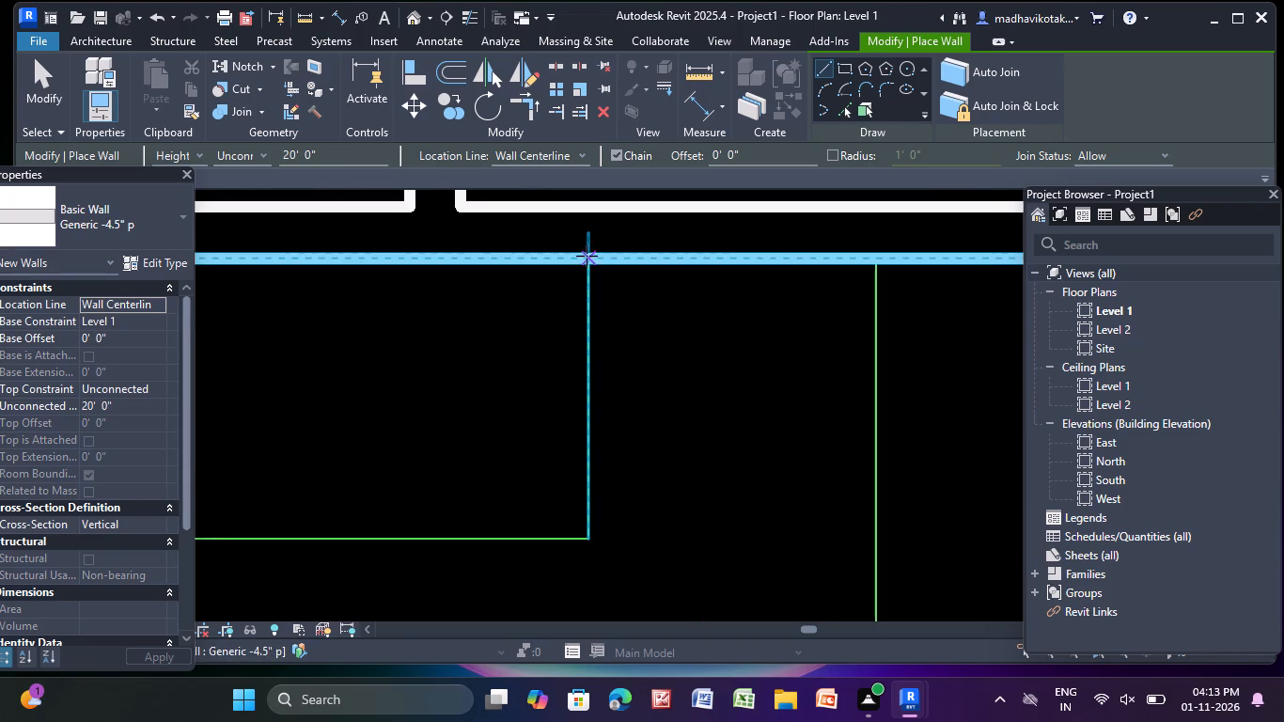
{"action": "left_click", "coordinate": [590, 254]}
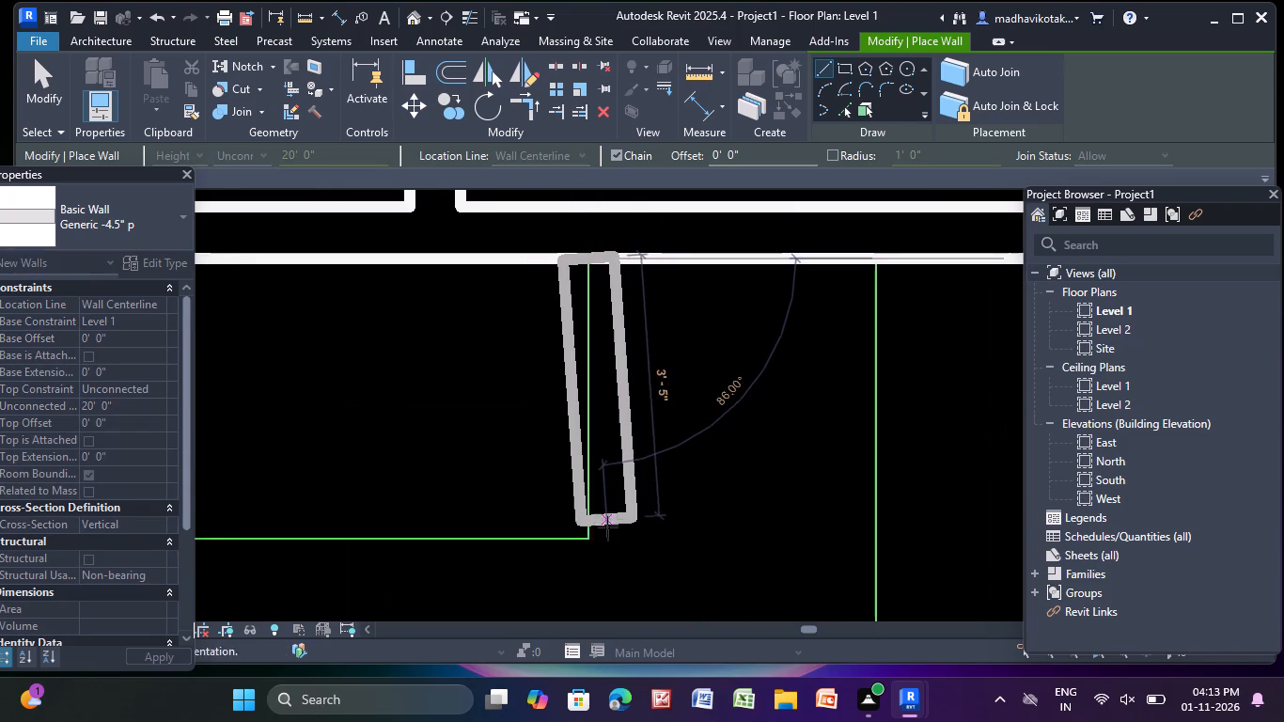
{"action": "left_click", "coordinate": [592, 540]}
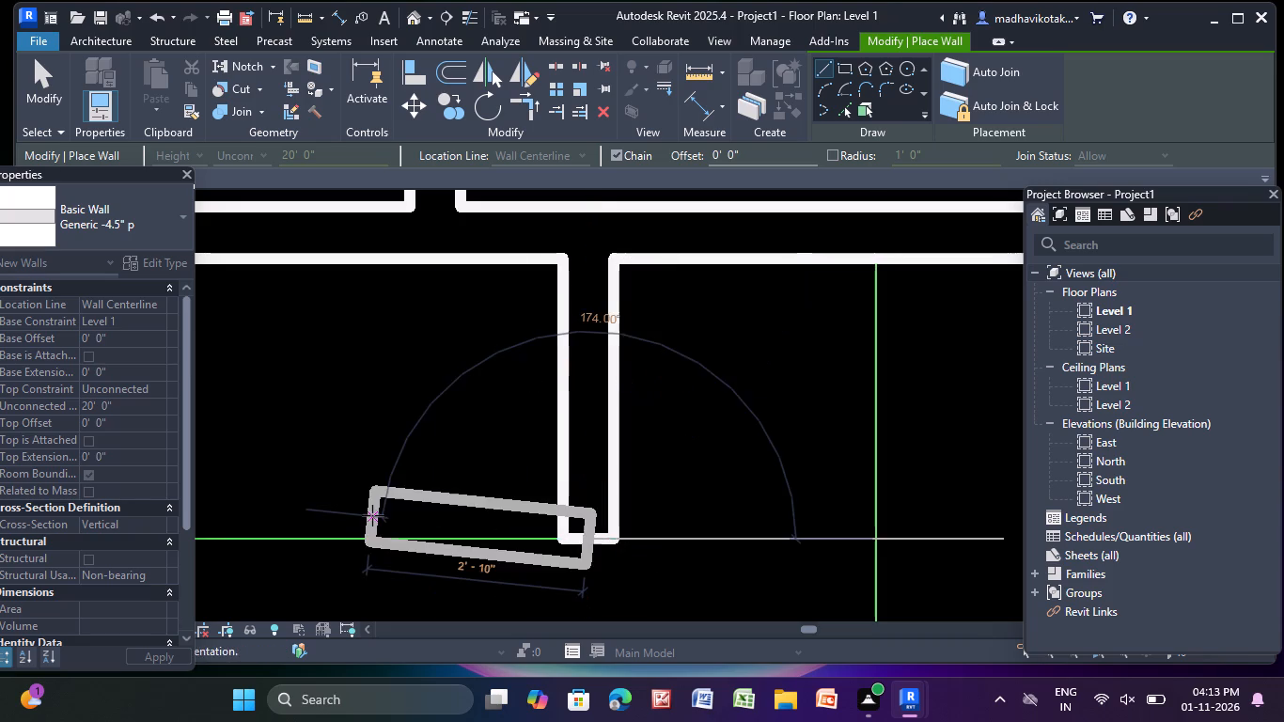
Continue with a horizontal Generic -4.5" p wall about 6'-8" long from that wall's lower end to the left perimeter wall.
{"action": "scroll", "coordinate": [372, 518], "scroll_direction": "down", "scroll_amount": 4}
{"action": "middle_click_drag", "start_coordinate": [361, 515], "coordinate": [575, 502]}
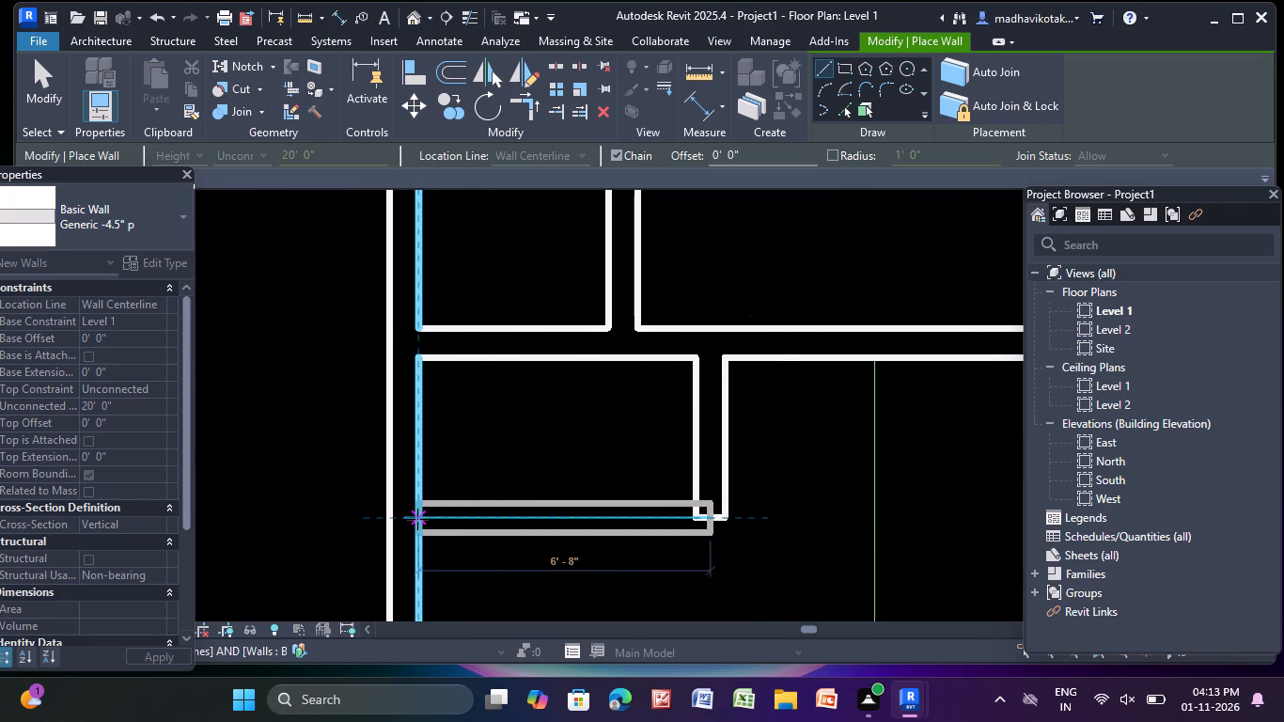
{"action": "left_click", "coordinate": [417, 519]}
{"action": "key", "text": "Escape"}
Draw a vertical Generic -4.5" p wall along the lower rooms' dividing line, from the long horizontal wall down to the bottom perimeter wall.
{"action": "scroll", "coordinate": [627, 466], "scroll_direction": "down", "scroll_amount": 5}
{"action": "middle_click_drag", "start_coordinate": [627, 466], "coordinate": [596, 464]}
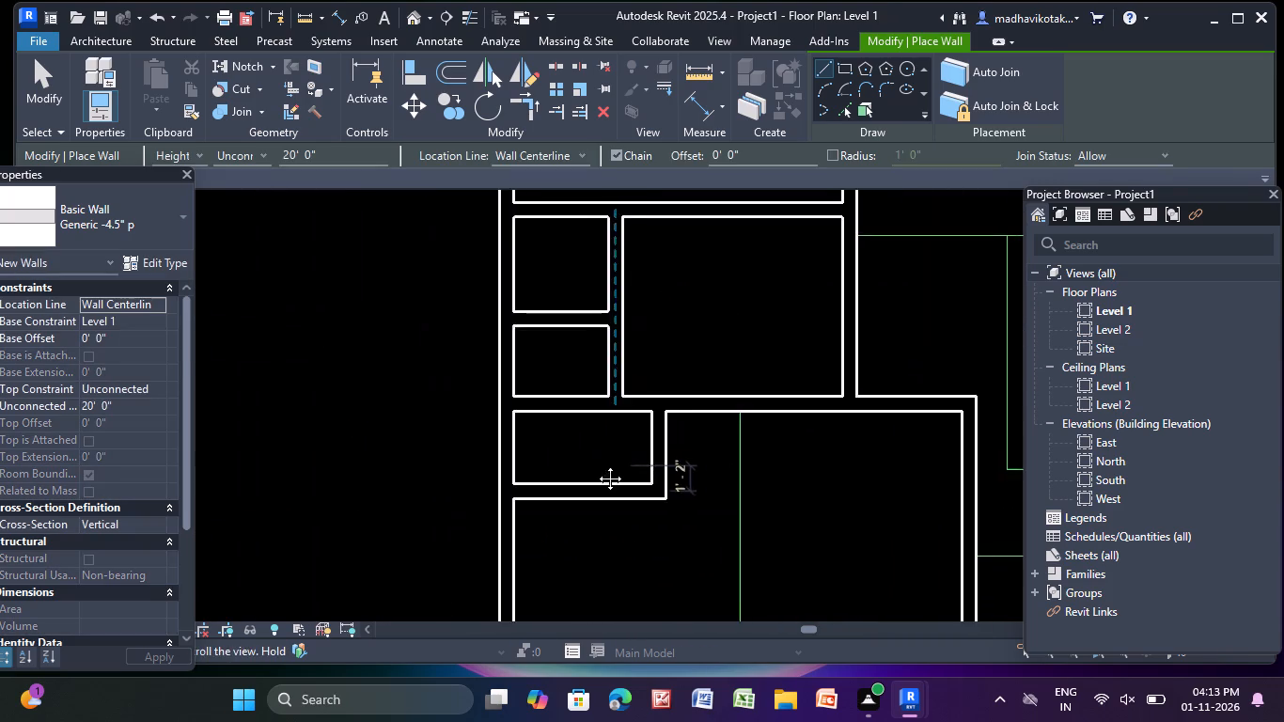
{"action": "middle_click_drag", "start_coordinate": [596, 464], "coordinate": [328, 398]}
{"action": "scroll", "coordinate": [432, 363], "scroll_direction": "up", "scroll_amount": 8}
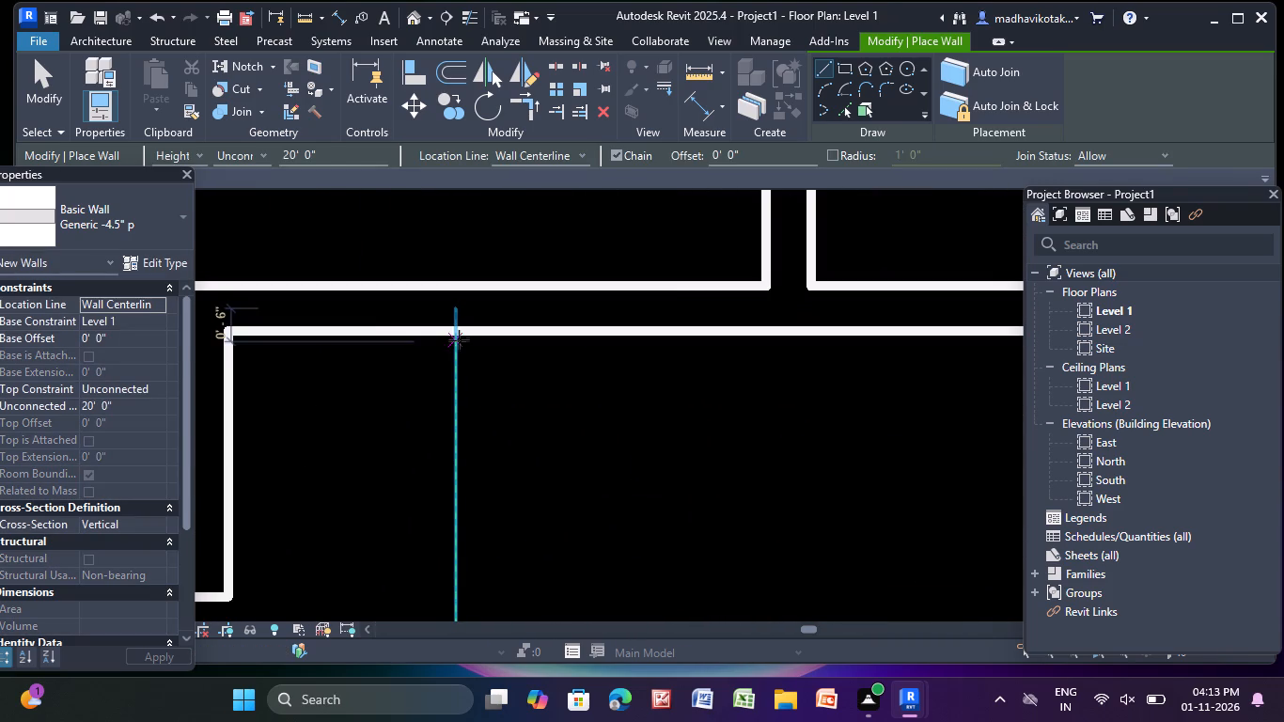
{"action": "left_click", "coordinate": [457, 330]}
{"action": "scroll", "coordinate": [444, 498], "scroll_direction": "down", "scroll_amount": 4}
{"action": "middle_click_drag", "start_coordinate": [446, 500], "coordinate": [446, 499]}
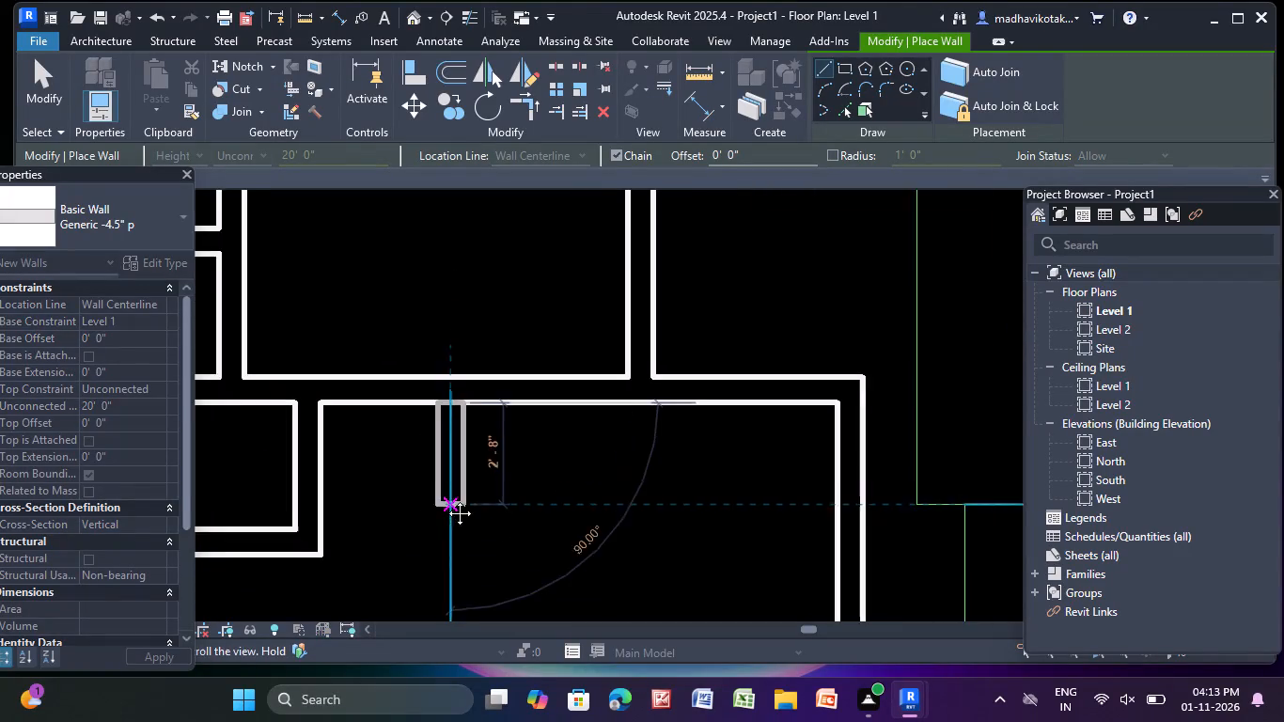
{"action": "middle_click_drag", "start_coordinate": [446, 499], "coordinate": [431, 243]}
{"action": "scroll", "coordinate": [465, 494], "scroll_direction": "down", "scroll_amount": 3}
{"action": "middle_click_drag", "start_coordinate": [464, 494], "coordinate": [436, 342]}
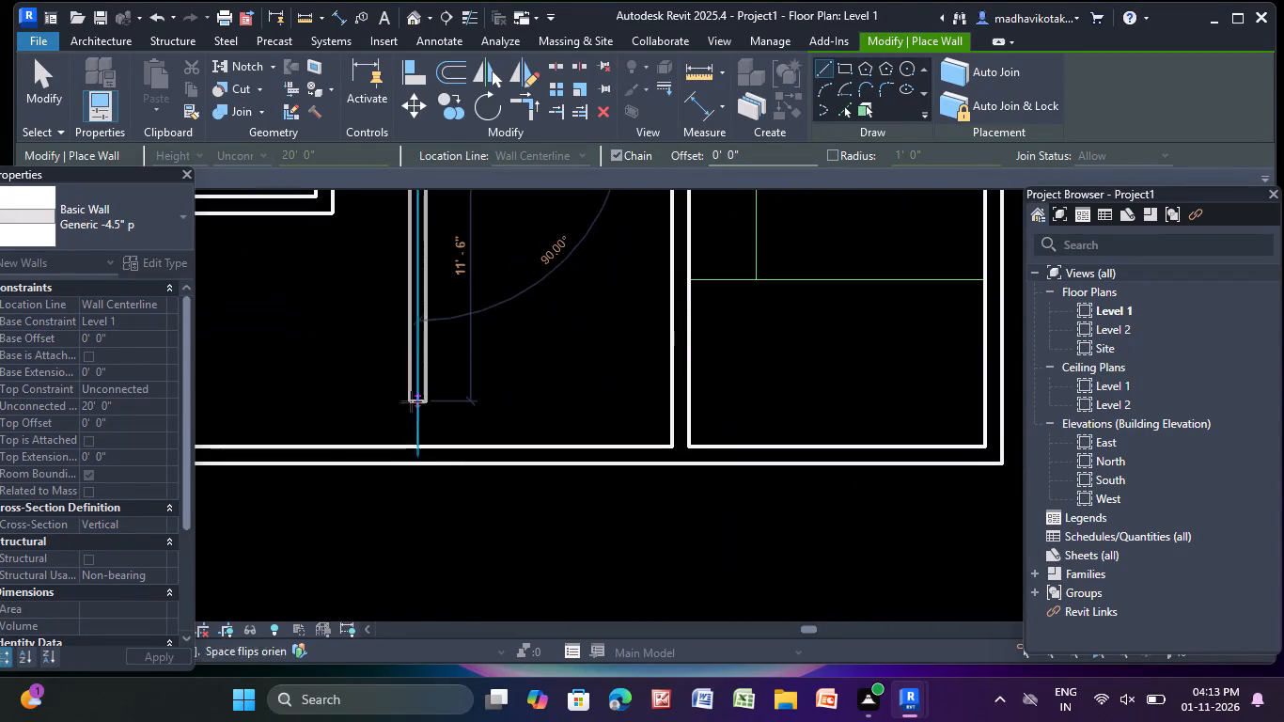
{"action": "scroll", "coordinate": [423, 447], "scroll_direction": "up", "scroll_amount": 8}
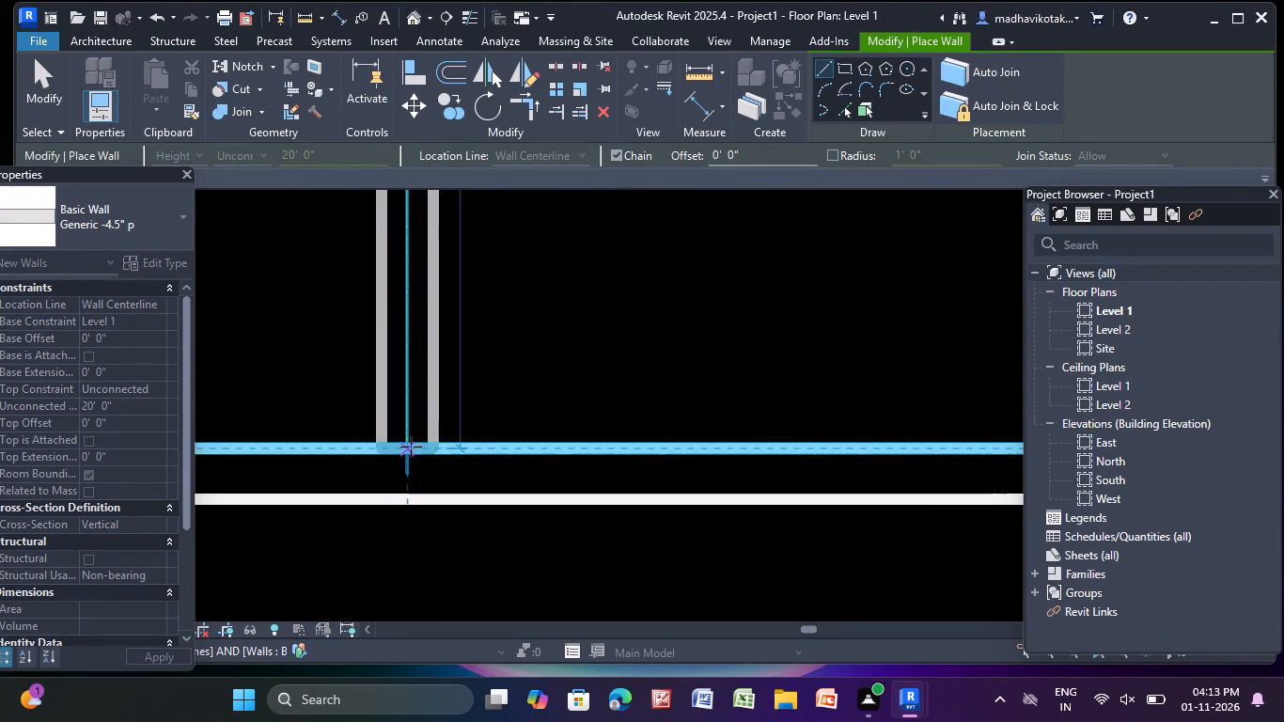
{"action": "left_click", "coordinate": [411, 447]}
{"action": "key", "text": "Escape"}
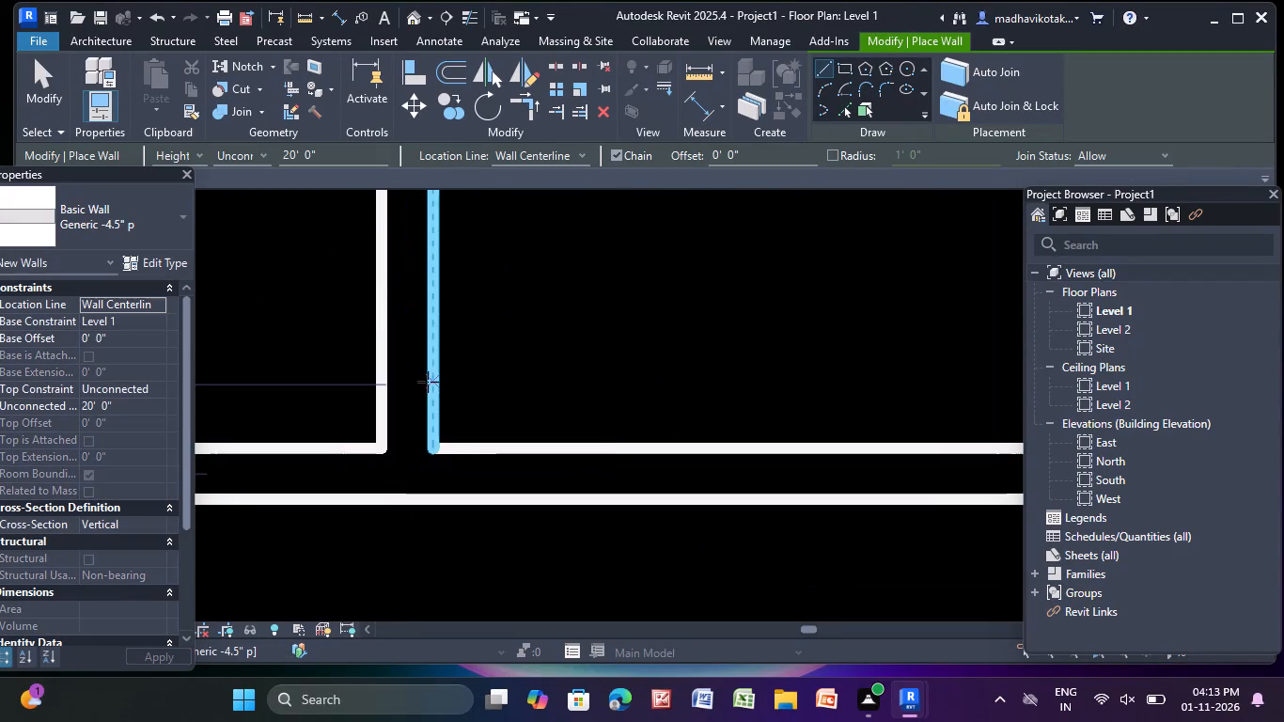
Draw a horizontal Generic -4.5" p wall along the lower-right room's top line, from the vertical partition to the right perimeter wall.
{"action": "scroll", "coordinate": [432, 362], "scroll_direction": "down", "scroll_amount": 15}
{"action": "middle_click_drag", "start_coordinate": [510, 334], "coordinate": [250, 419]}
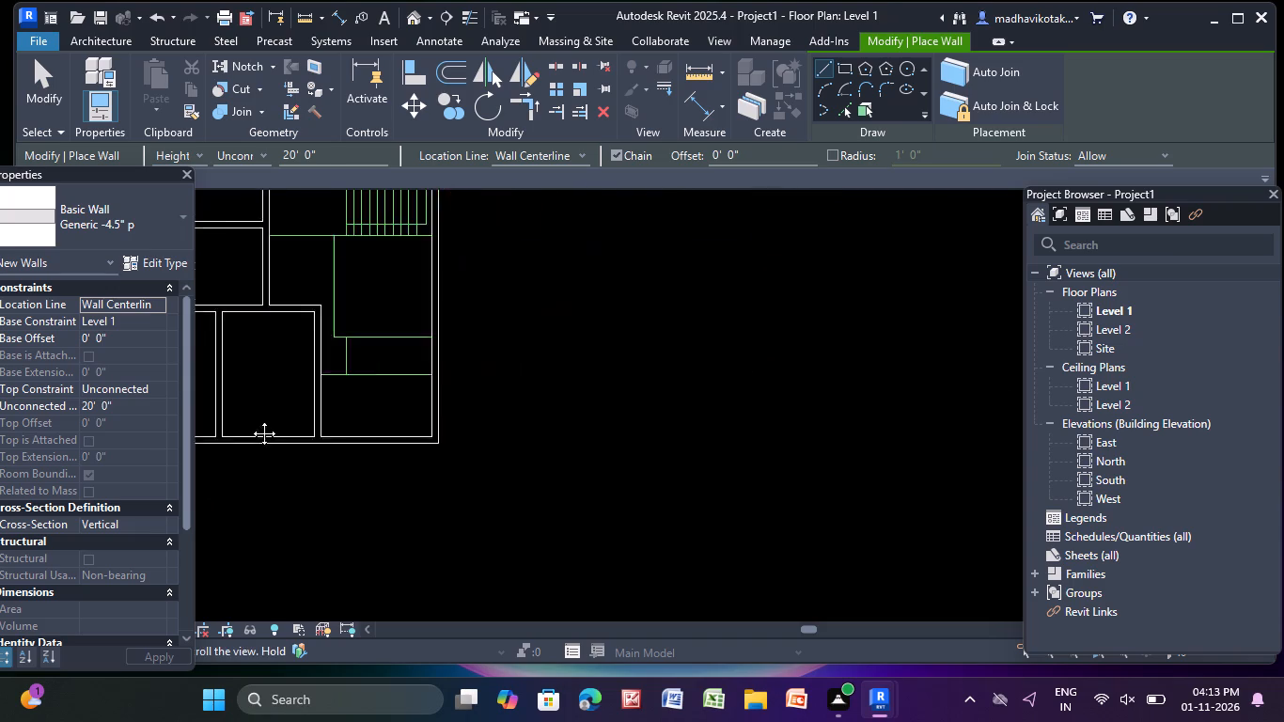
{"action": "middle_click_drag", "start_coordinate": [250, 419], "coordinate": [235, 426]}
{"action": "scroll", "coordinate": [335, 359], "scroll_direction": "up", "scroll_amount": 13}
{"action": "scroll", "coordinate": [254, 410], "scroll_direction": "up", "scroll_amount": 1}
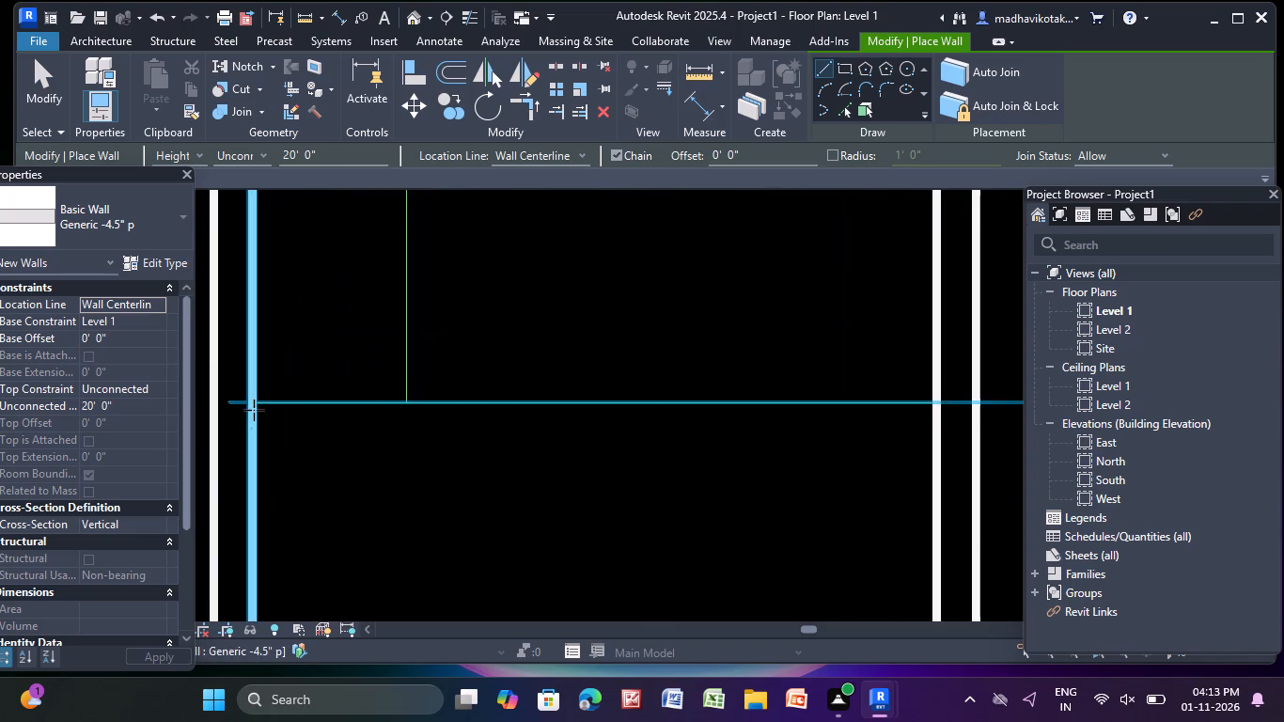
{"action": "left_click", "coordinate": [256, 401]}
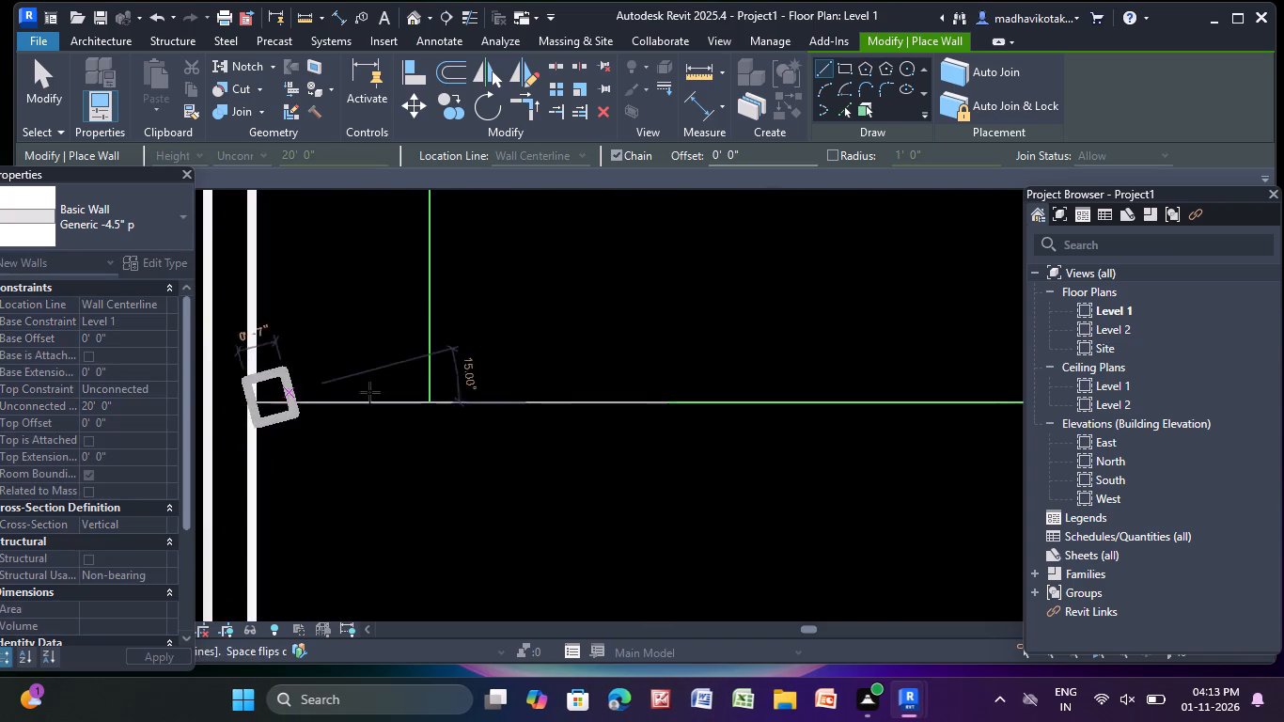
{"action": "scroll", "coordinate": [670, 376], "scroll_direction": "down", "scroll_amount": 7}
{"action": "middle_click_drag", "start_coordinate": [660, 391], "coordinate": [368, 403]}
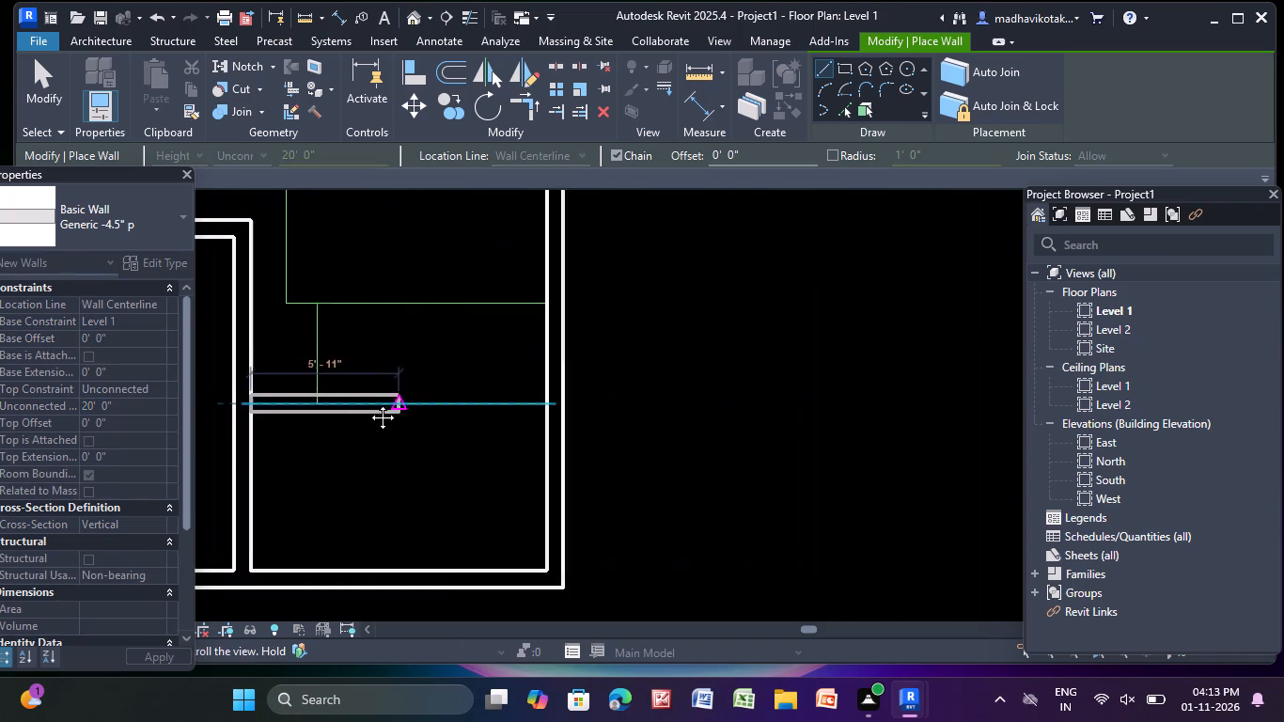
{"action": "middle_click_drag", "start_coordinate": [368, 403], "coordinate": [362, 403]}
{"action": "scroll", "coordinate": [538, 412], "scroll_direction": "up", "scroll_amount": 8}
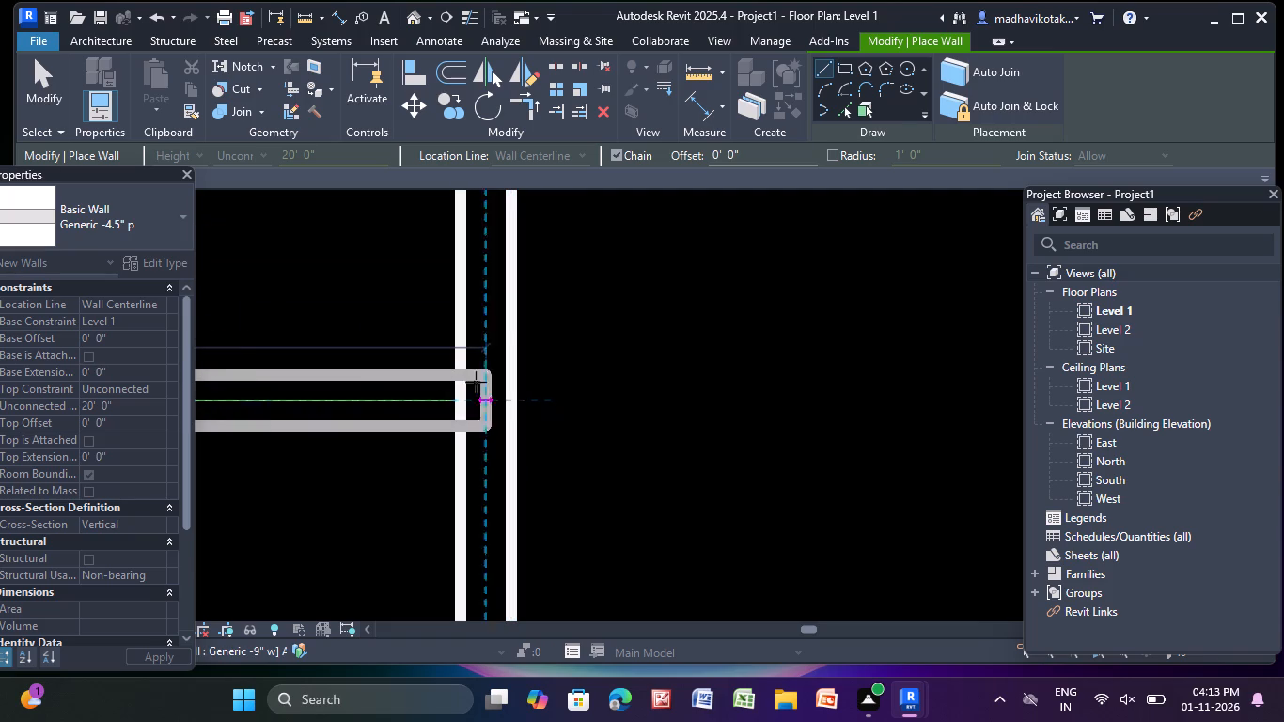
{"action": "left_click", "coordinate": [459, 399]}
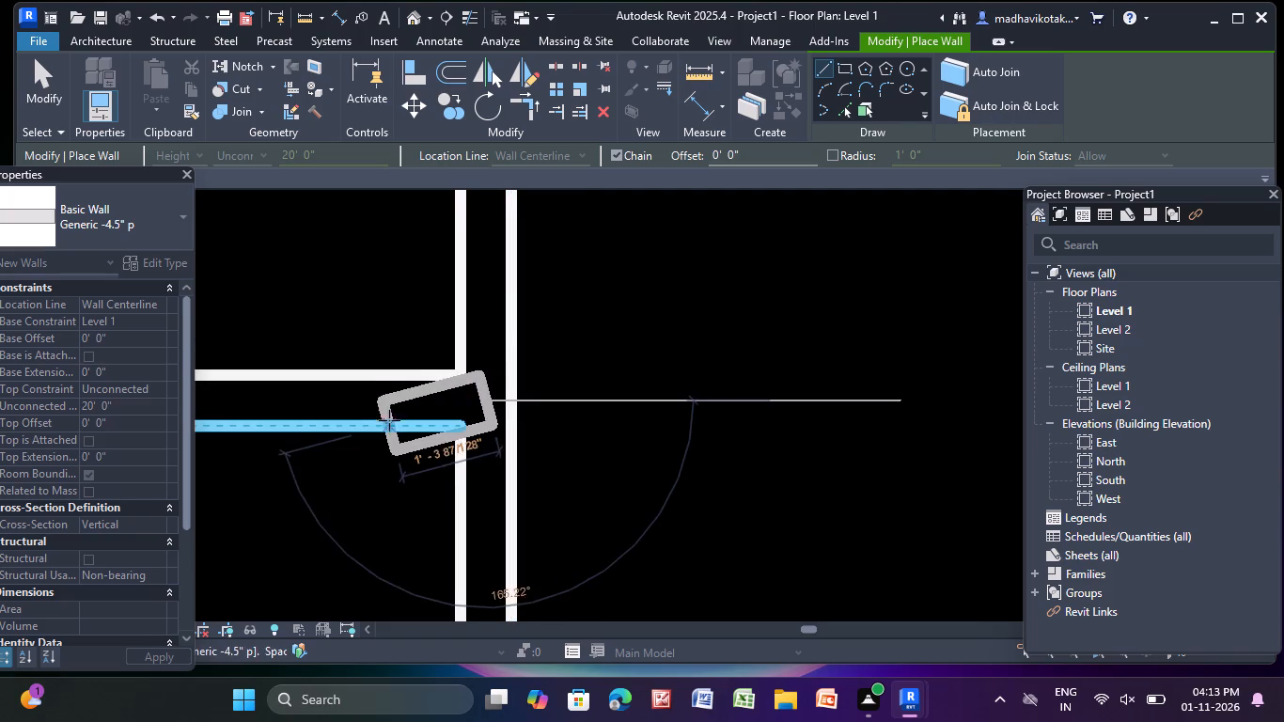
{"action": "key", "text": "Escape"}
Draw a vertical Generic -4.5" p wall about 4'-0" long from the lower-right room's top wall up to the next horizontal line.
{"action": "scroll", "coordinate": [337, 340], "scroll_direction": "down", "scroll_amount": 5}
{"action": "middle_click_drag", "start_coordinate": [337, 338], "coordinate": [563, 576]}
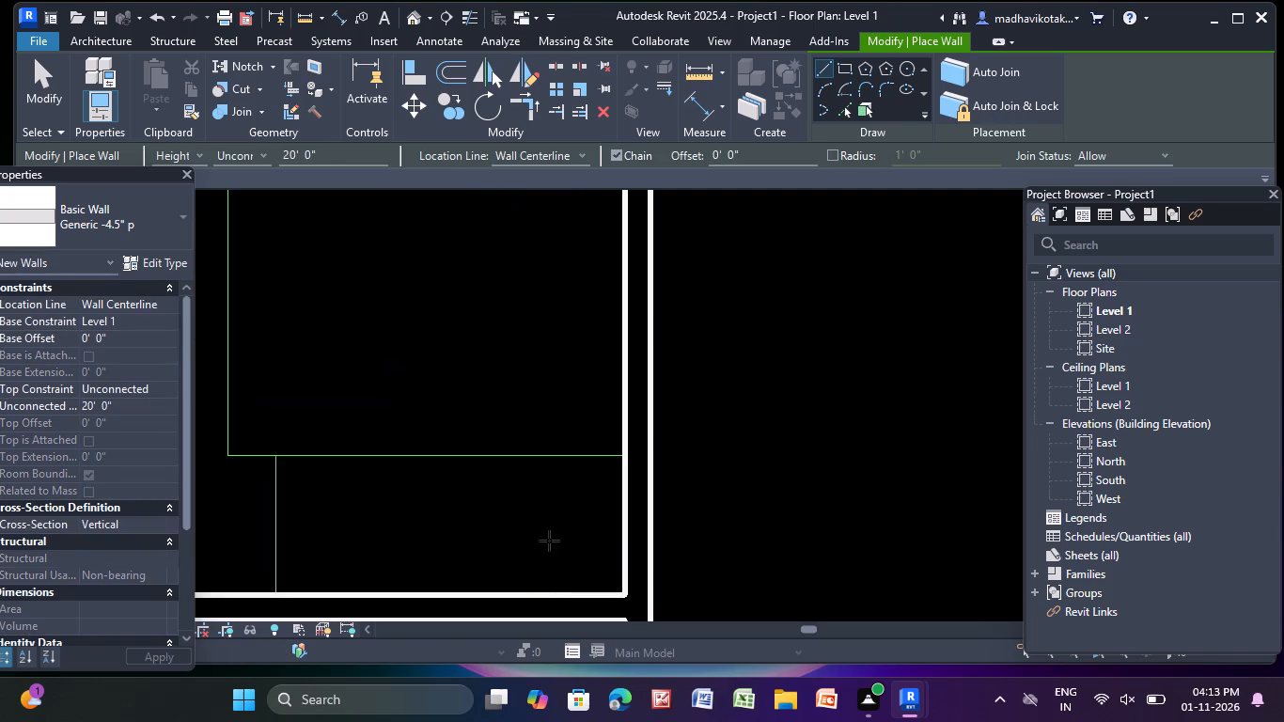
{"action": "middle_click_drag", "start_coordinate": [506, 461], "coordinate": [526, 372]}
{"action": "scroll", "coordinate": [286, 488], "scroll_direction": "up", "scroll_amount": 5}
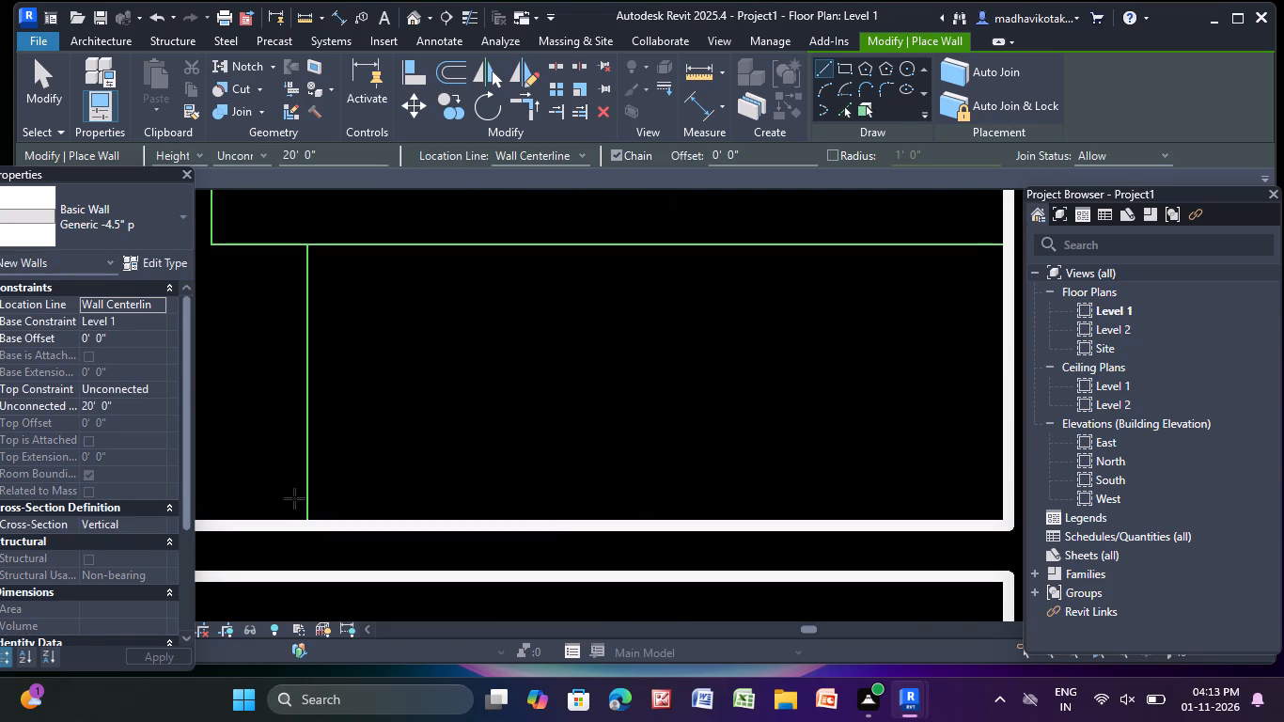
{"action": "left_click", "coordinate": [309, 526]}
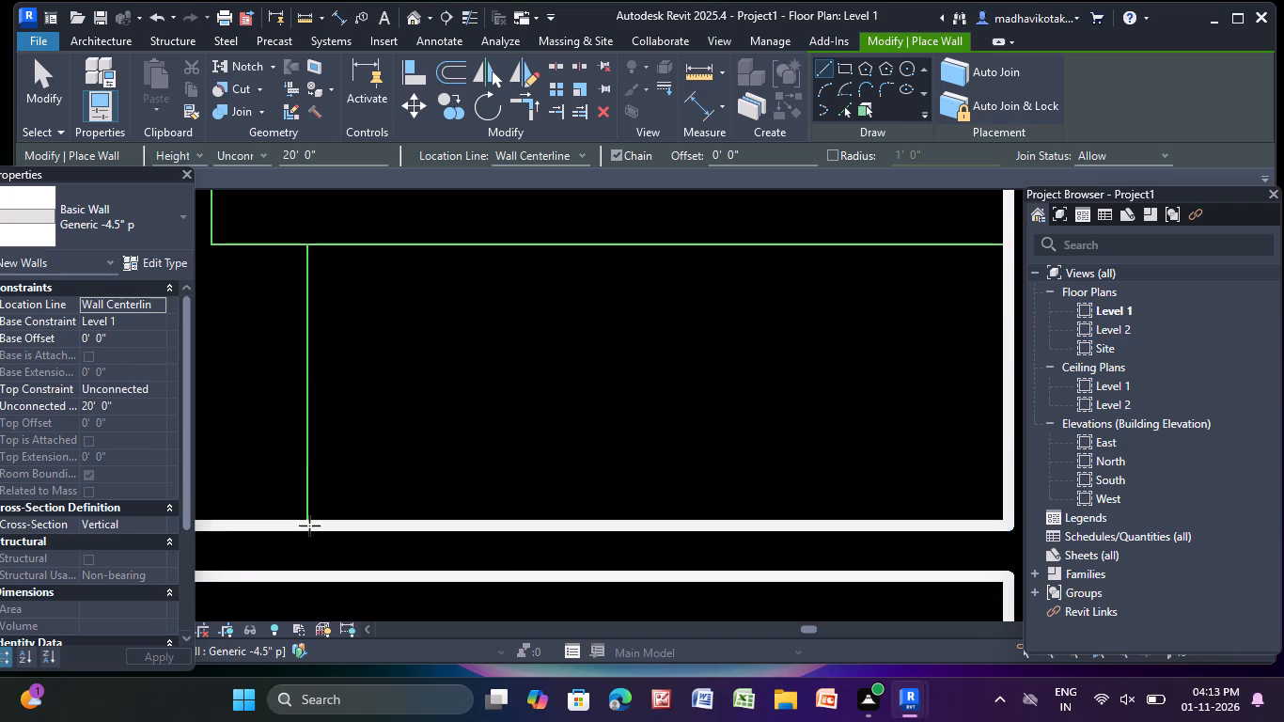
{"action": "left_click", "coordinate": [305, 246]}
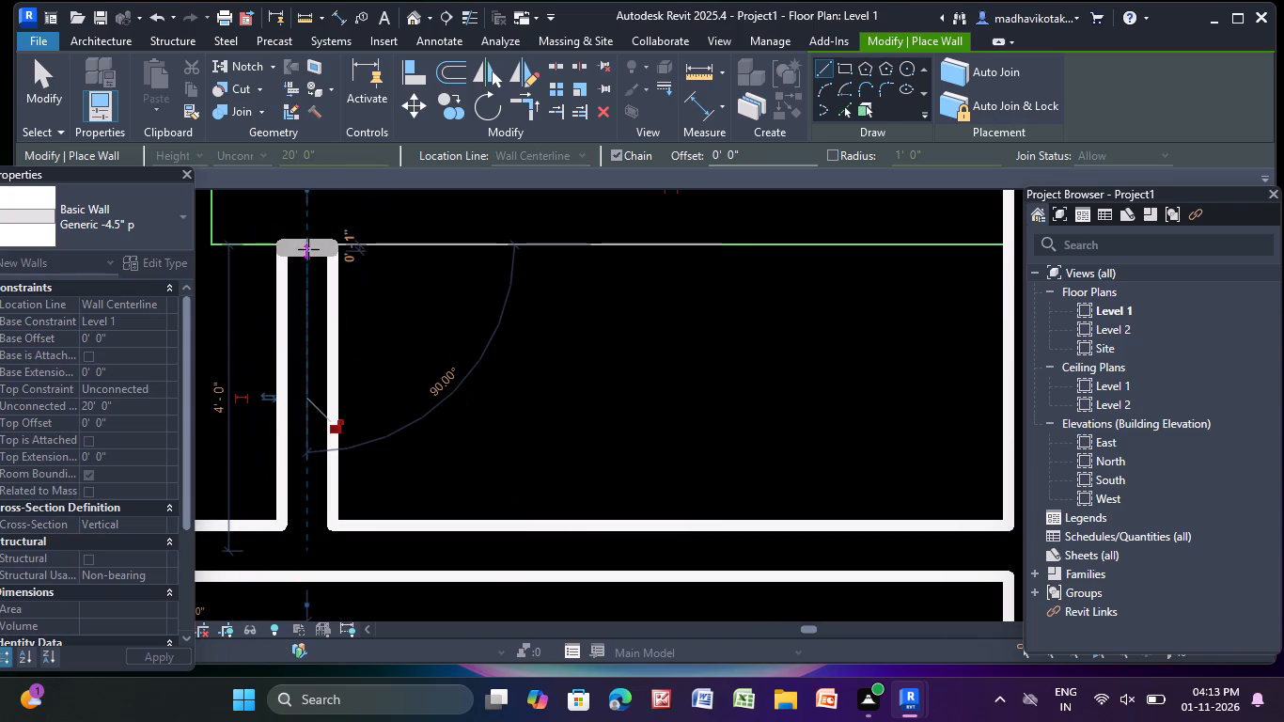
{"action": "key", "text": "Escape"}
Draw a horizontal Generic -4.5" p wall about 10'-9" long from the right perimeter wall, across the short vertical wall's top, to the line corner.
{"action": "scroll", "coordinate": [412, 298], "scroll_direction": "down", "scroll_amount": 5}
{"action": "middle_click_drag", "start_coordinate": [416, 308], "coordinate": [394, 382]}
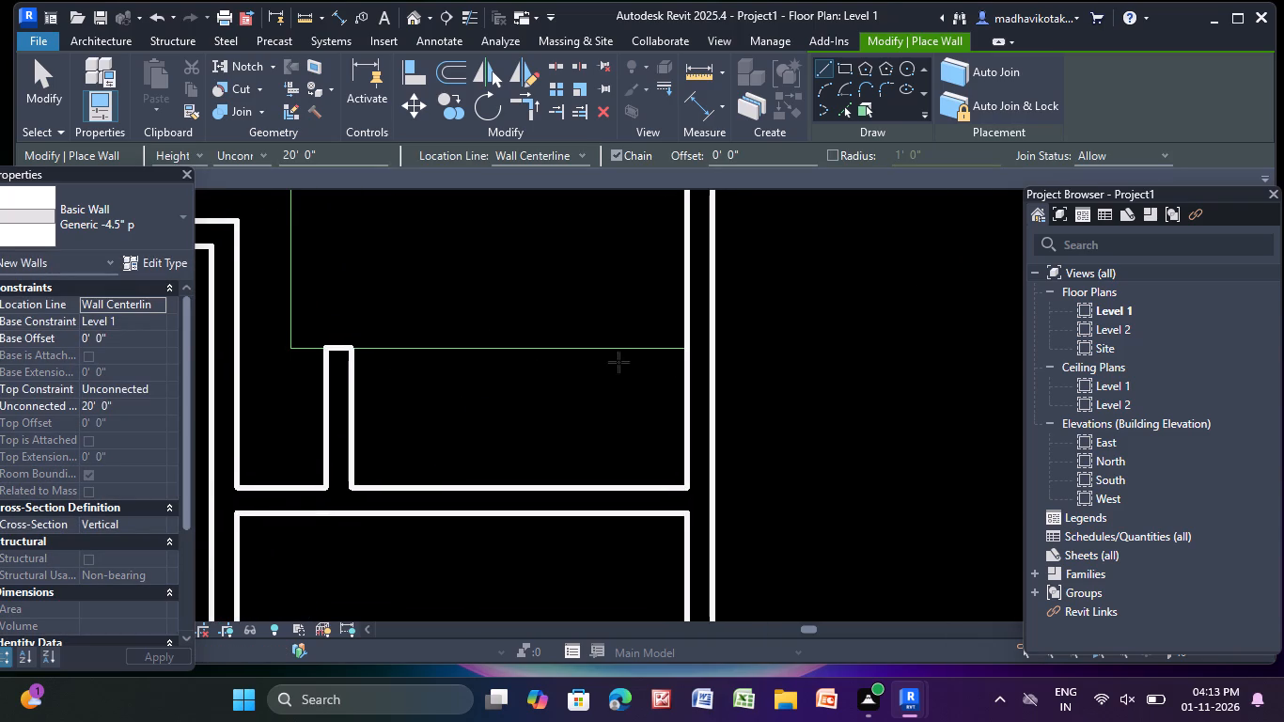
{"action": "scroll", "coordinate": [675, 364], "scroll_direction": "up", "scroll_amount": 4}
{"action": "left_click", "coordinate": [699, 338]}
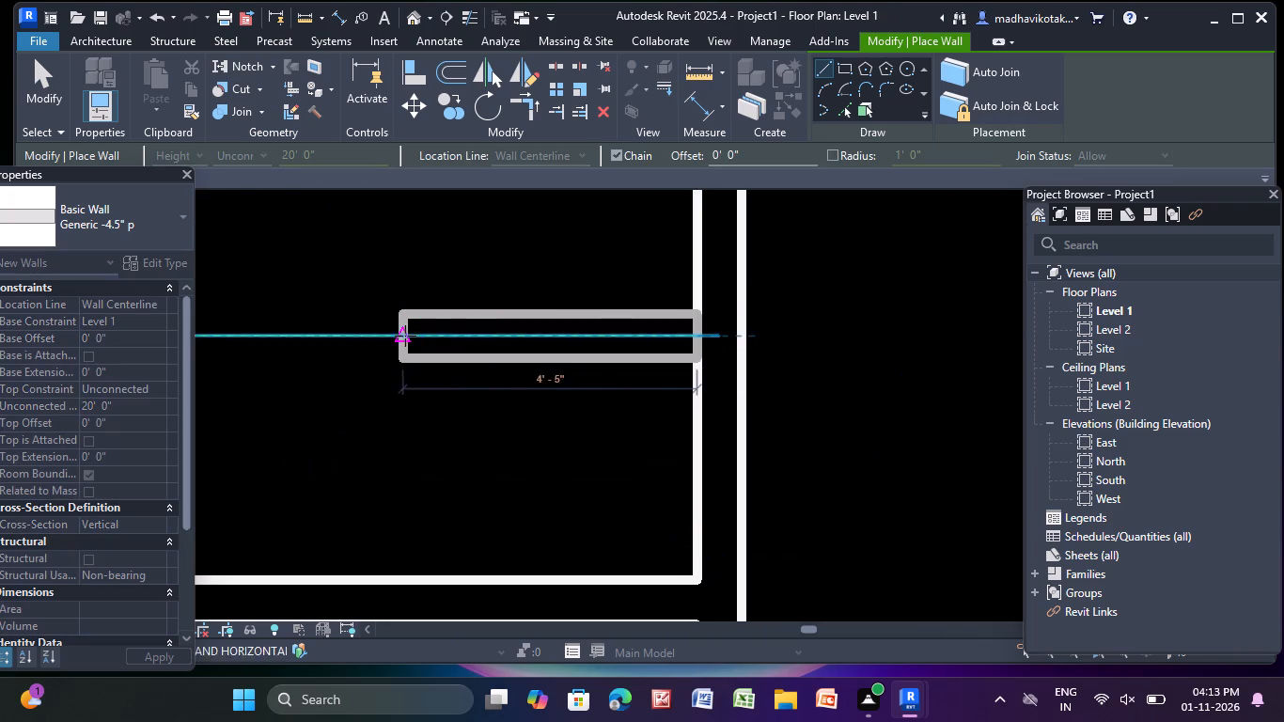
{"action": "scroll", "coordinate": [333, 318], "scroll_direction": "down", "scroll_amount": 4}
{"action": "middle_click_drag", "start_coordinate": [331, 318], "coordinate": [553, 371]}
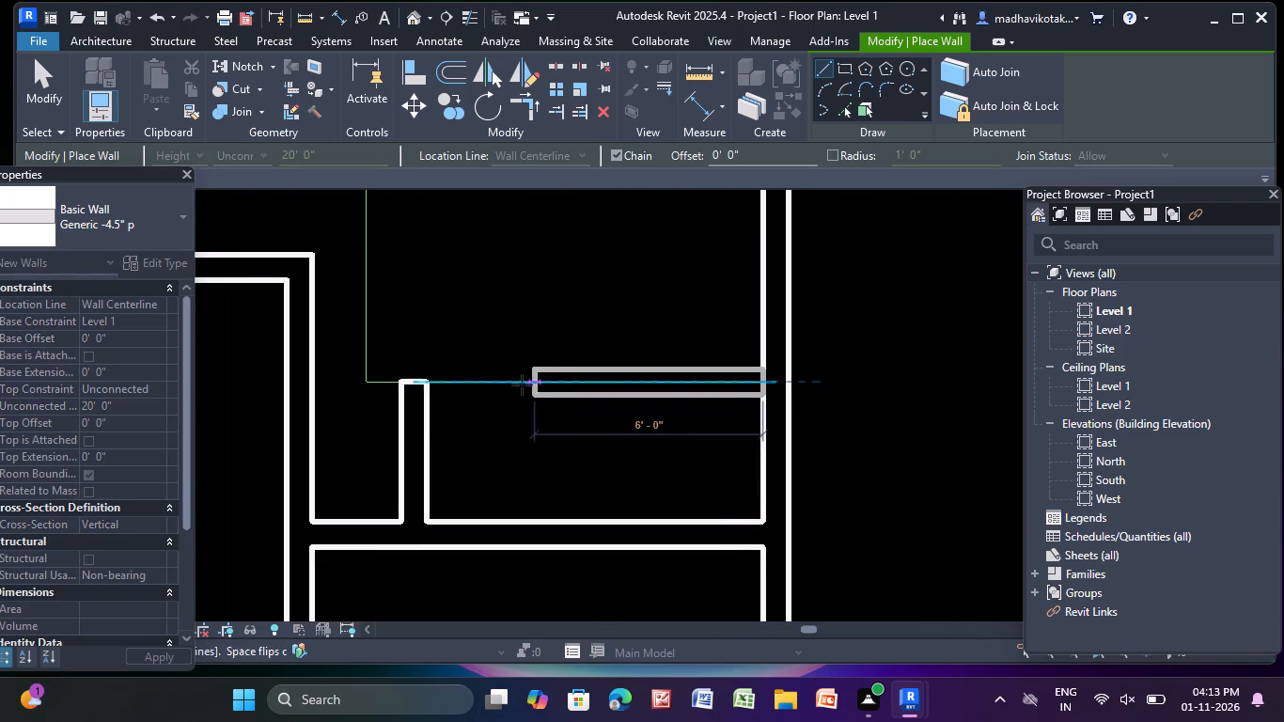
{"action": "scroll", "coordinate": [369, 385], "scroll_direction": "up", "scroll_amount": 8}
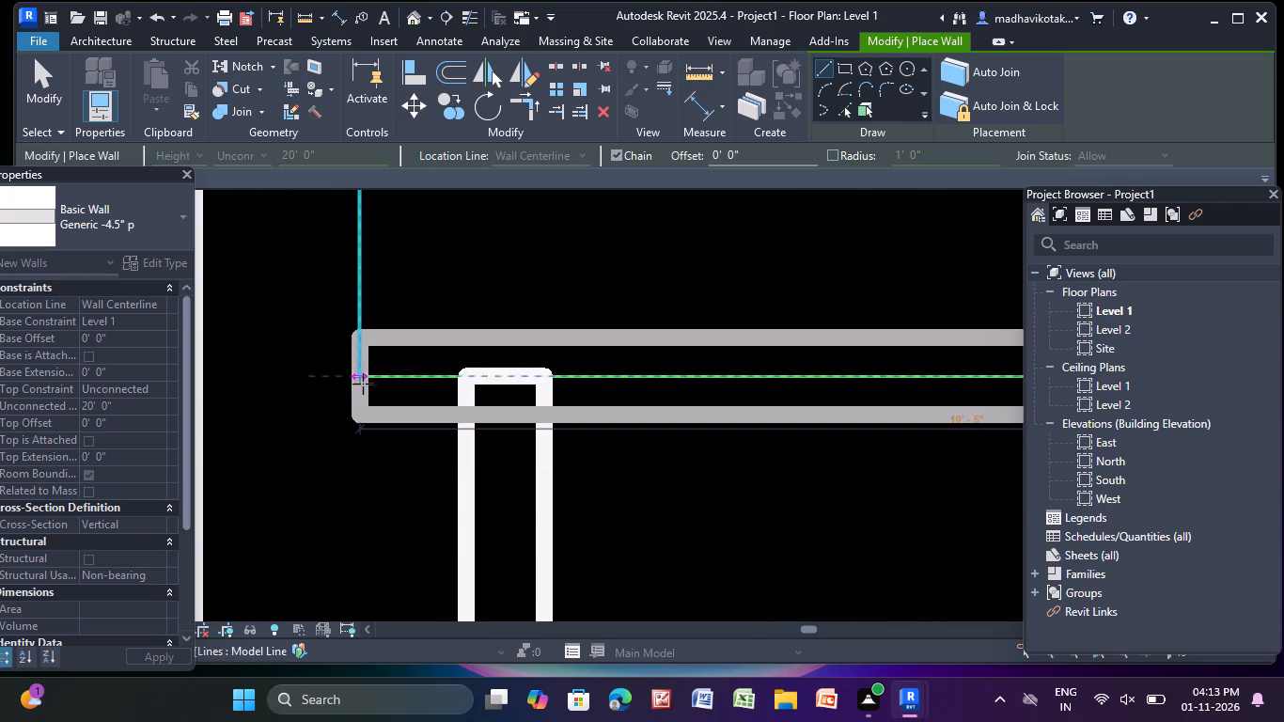
{"action": "left_click", "coordinate": [363, 384]}
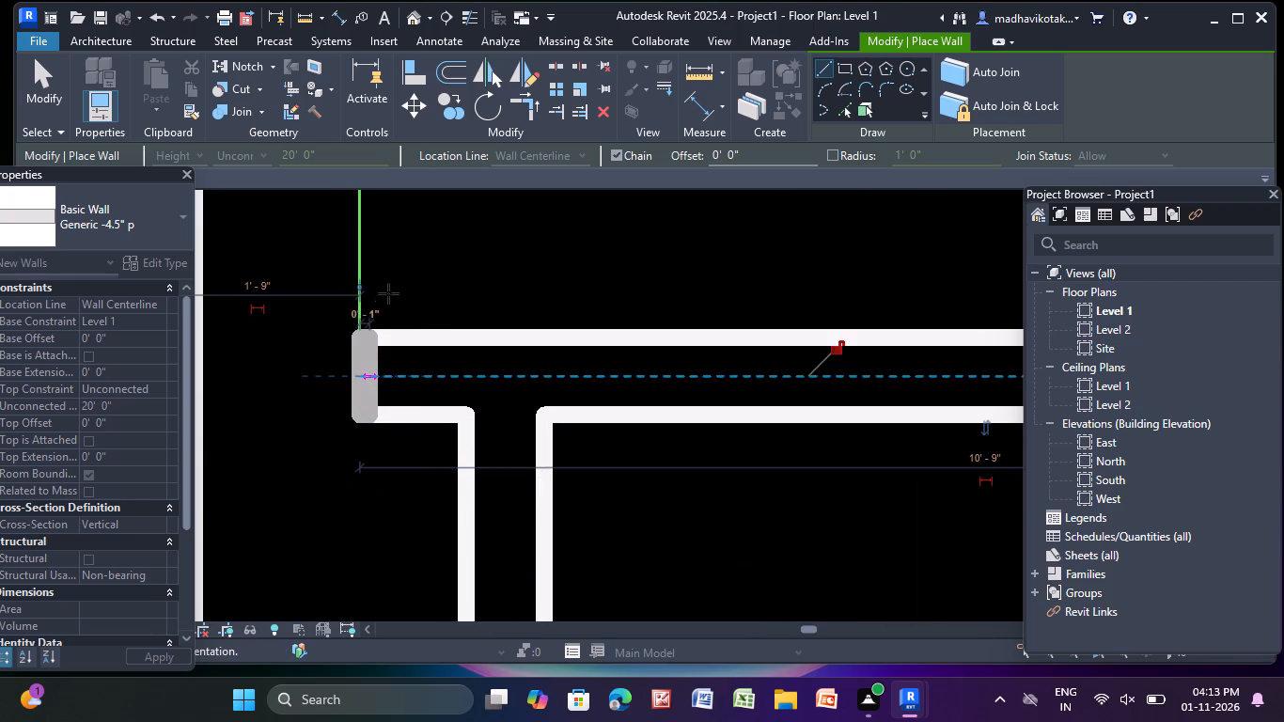
Continue with a vertical Generic -4.5" p wall from that corner up to the horizontal line below the stairs.
{"action": "scroll", "coordinate": [358, 252], "scroll_direction": "down", "scroll_amount": 3}
{"action": "middle_click_drag", "start_coordinate": [355, 258], "coordinate": [365, 531]}
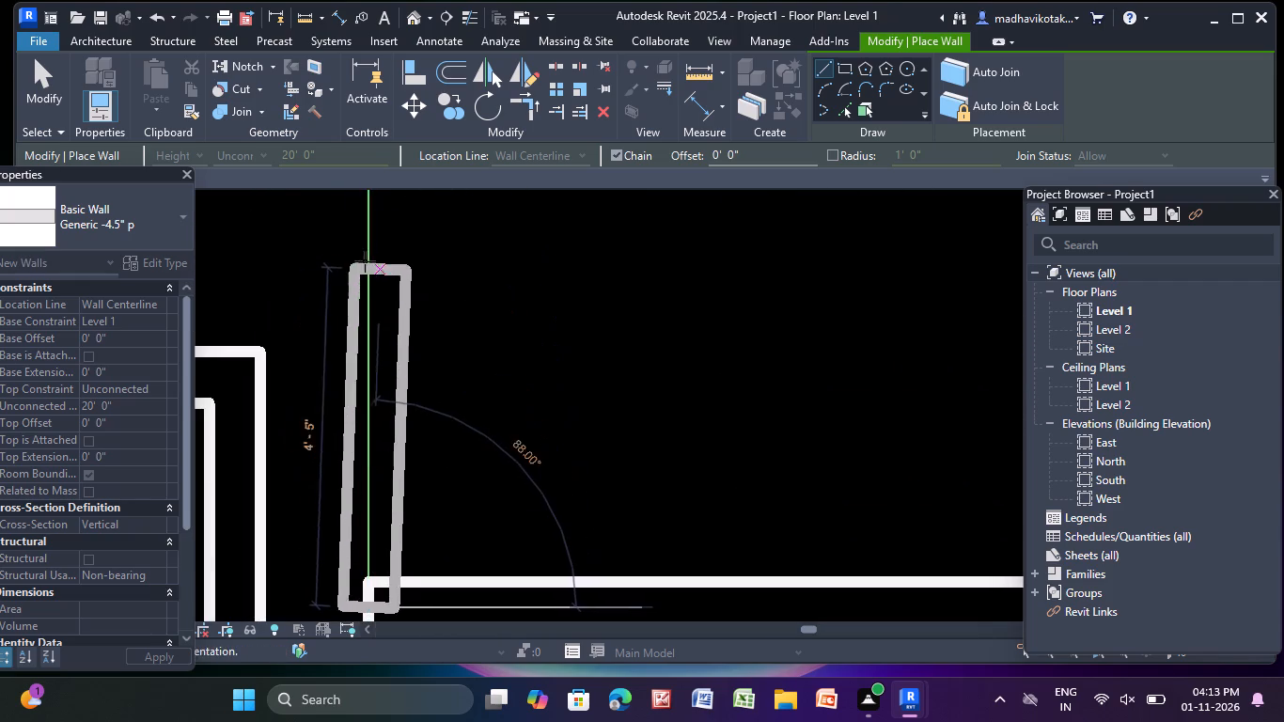
{"action": "scroll", "coordinate": [352, 244], "scroll_direction": "down", "scroll_amount": 4}
{"action": "middle_click_drag", "start_coordinate": [348, 262], "coordinate": [415, 520]}
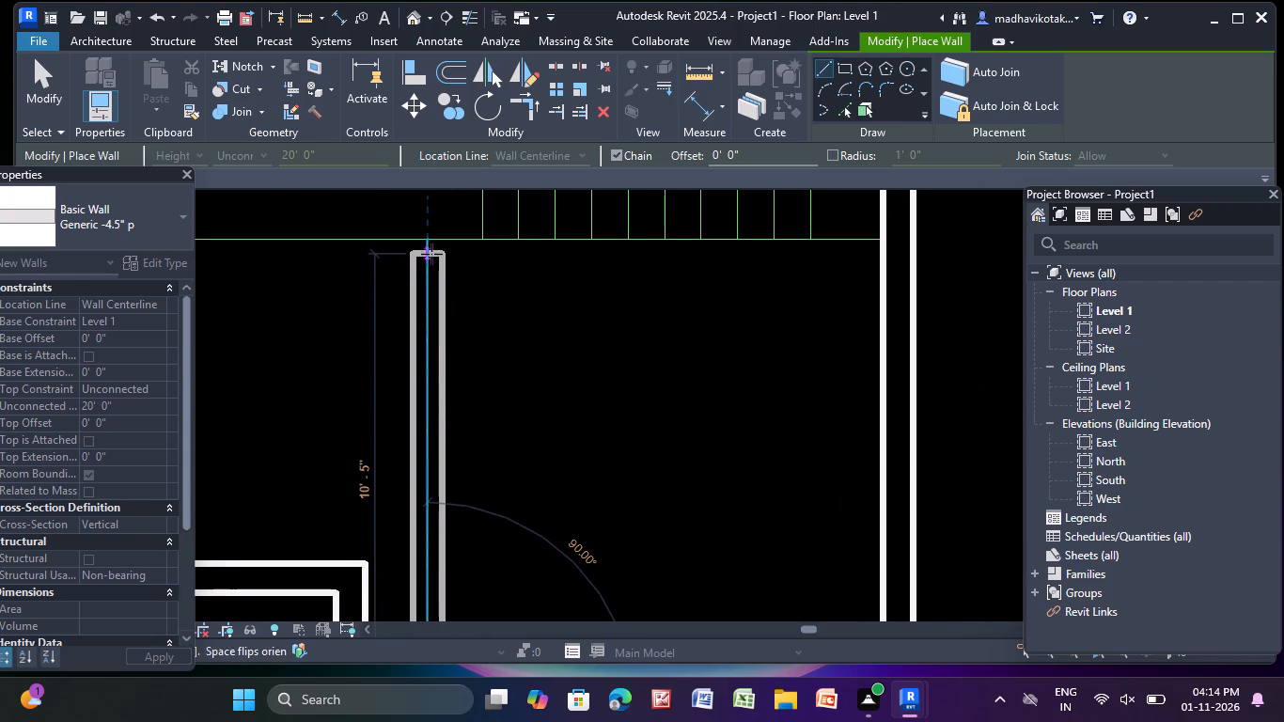
{"action": "left_click", "coordinate": [430, 237]}
{"action": "key", "text": "Escape"}
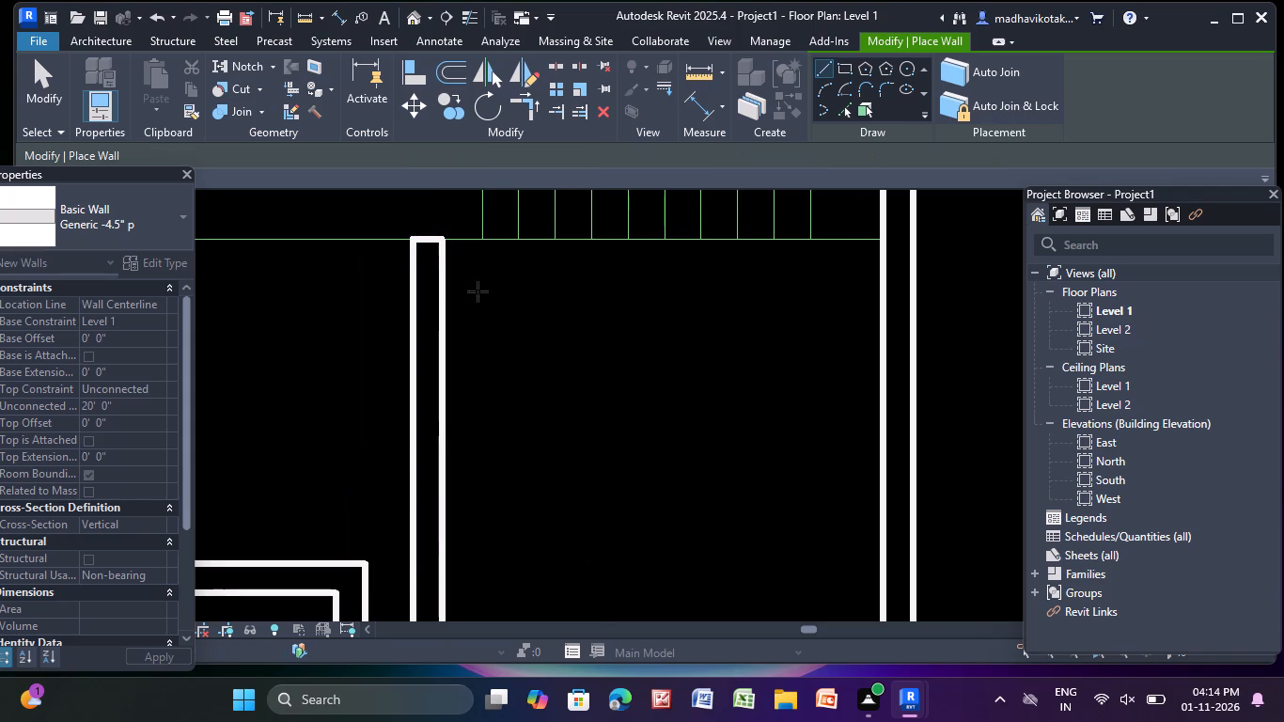
{"action": "key", "text": "Escape"}
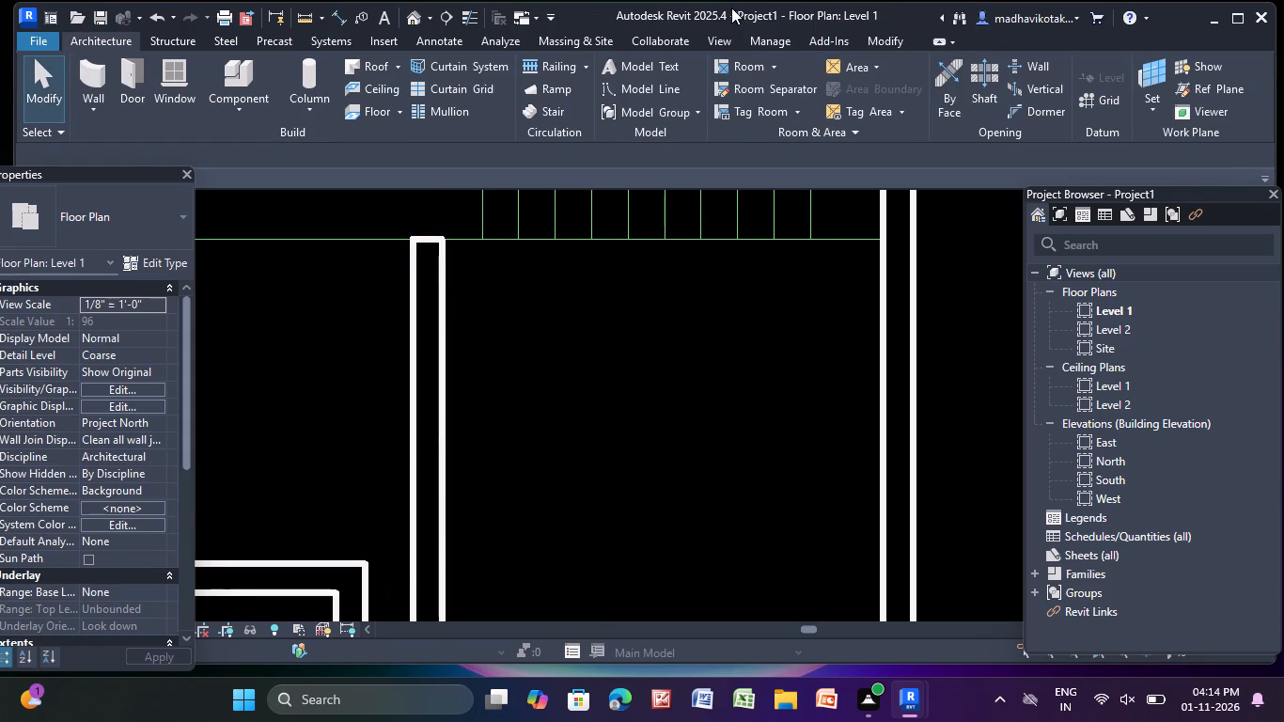
With location line Finish Face: Exterior, draw a vertical Generic -4.5" p wall from the upper-right room's bottom wall down to the line above the stairs.
{"action": "left_click", "coordinate": [99, 77]}
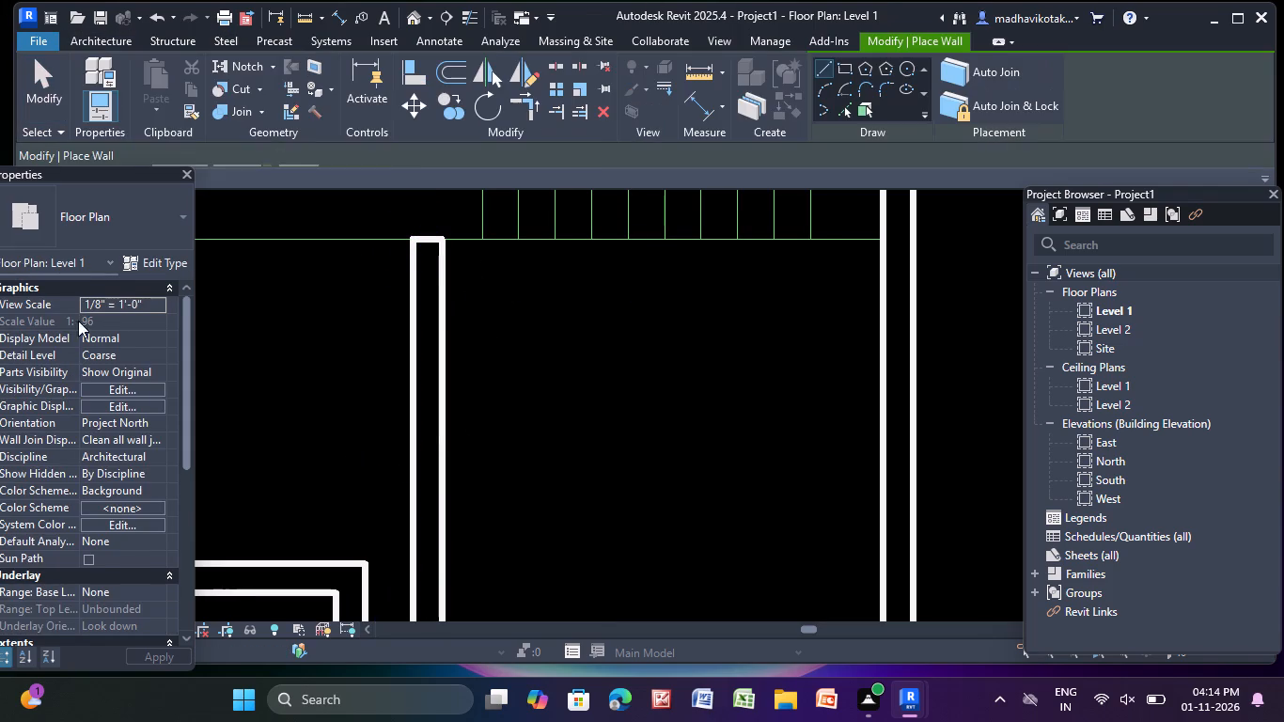
{"action": "scroll", "coordinate": [556, 317], "scroll_direction": "down", "scroll_amount": 4}
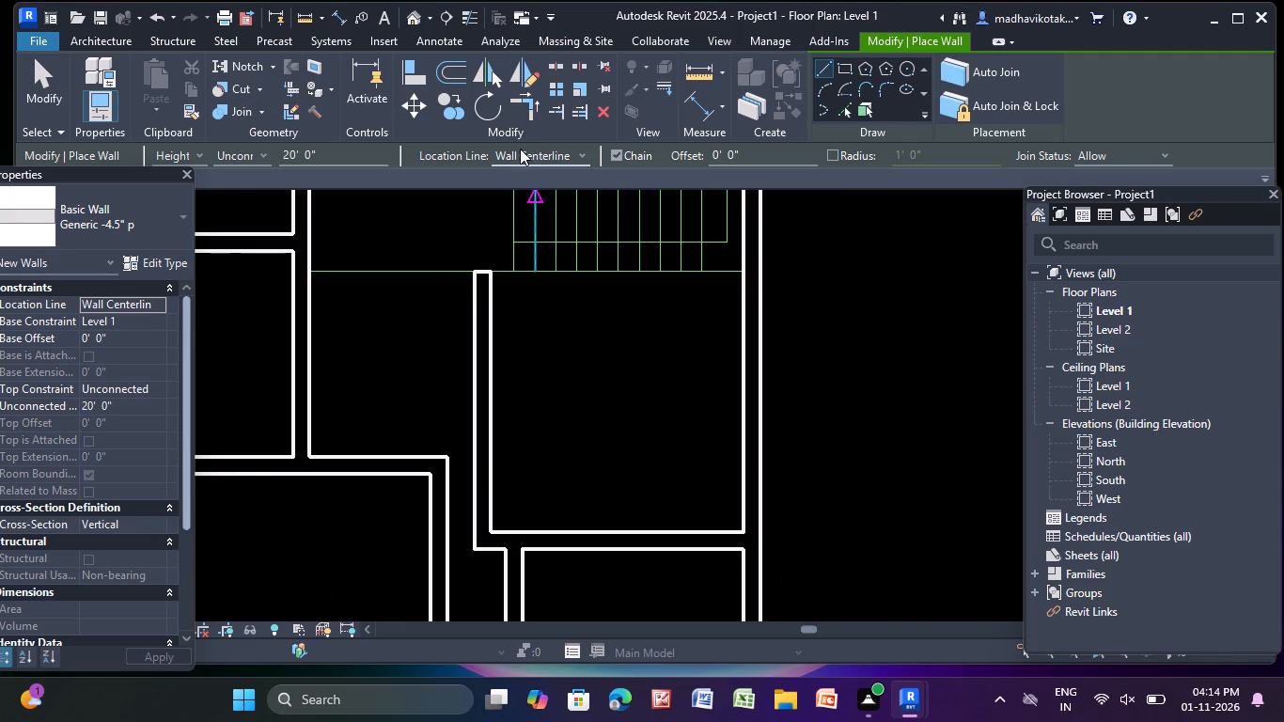
{"action": "scroll", "coordinate": [521, 149], "scroll_direction": "down", "scroll_amount": 2}
{"action": "middle_click_drag", "start_coordinate": [526, 155], "coordinate": [504, 341]}
{"action": "middle_click_drag", "start_coordinate": [504, 340], "coordinate": [473, 419]}
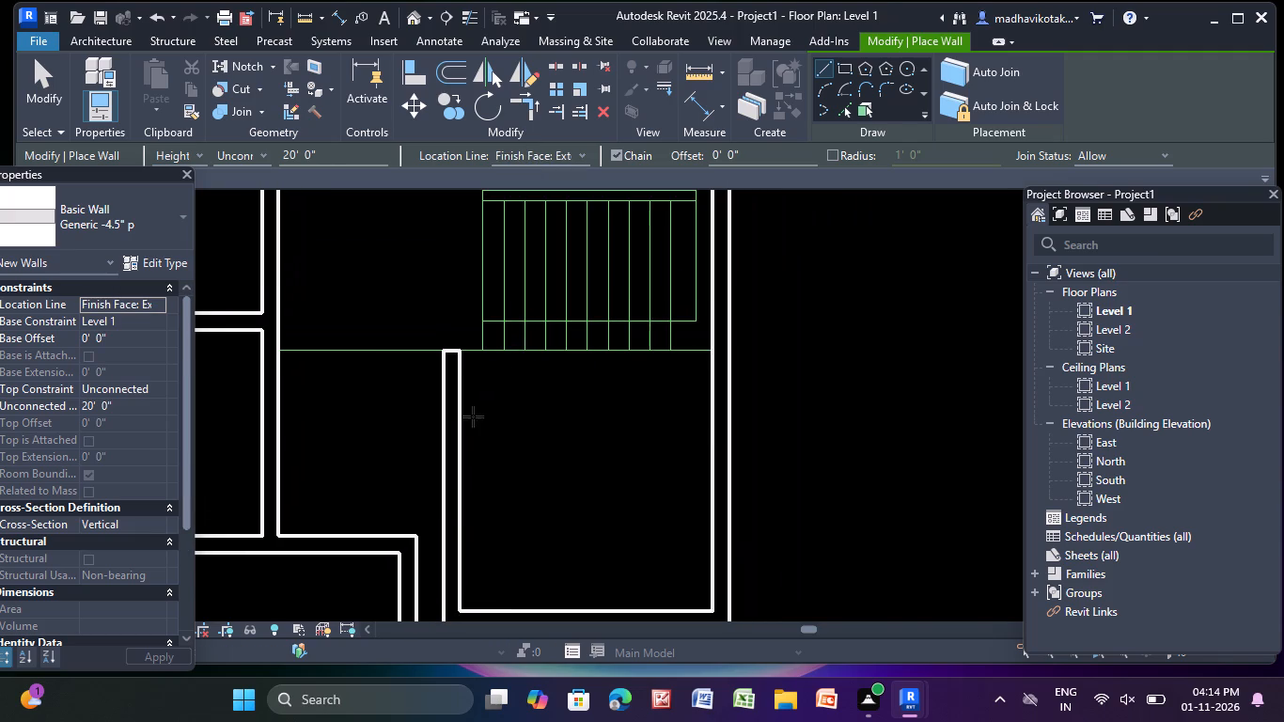
{"action": "middle_click_drag", "start_coordinate": [416, 367], "coordinate": [321, 517]}
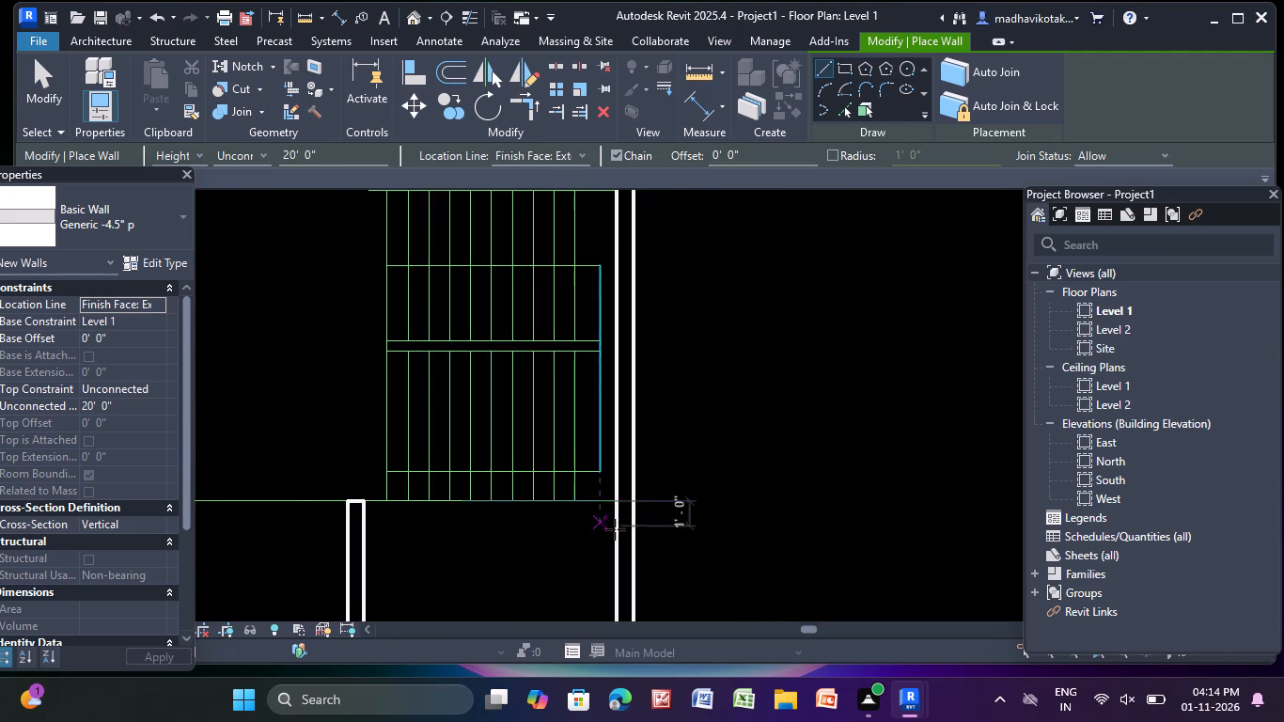
{"action": "scroll", "coordinate": [616, 529], "scroll_direction": "up", "scroll_amount": 3}
{"action": "scroll", "coordinate": [600, 490], "scroll_direction": "down", "scroll_amount": 5}
{"action": "scroll", "coordinate": [442, 355], "scroll_direction": "down", "scroll_amount": 4}
{"action": "middle_click_drag", "start_coordinate": [423, 343], "coordinate": [384, 459]}
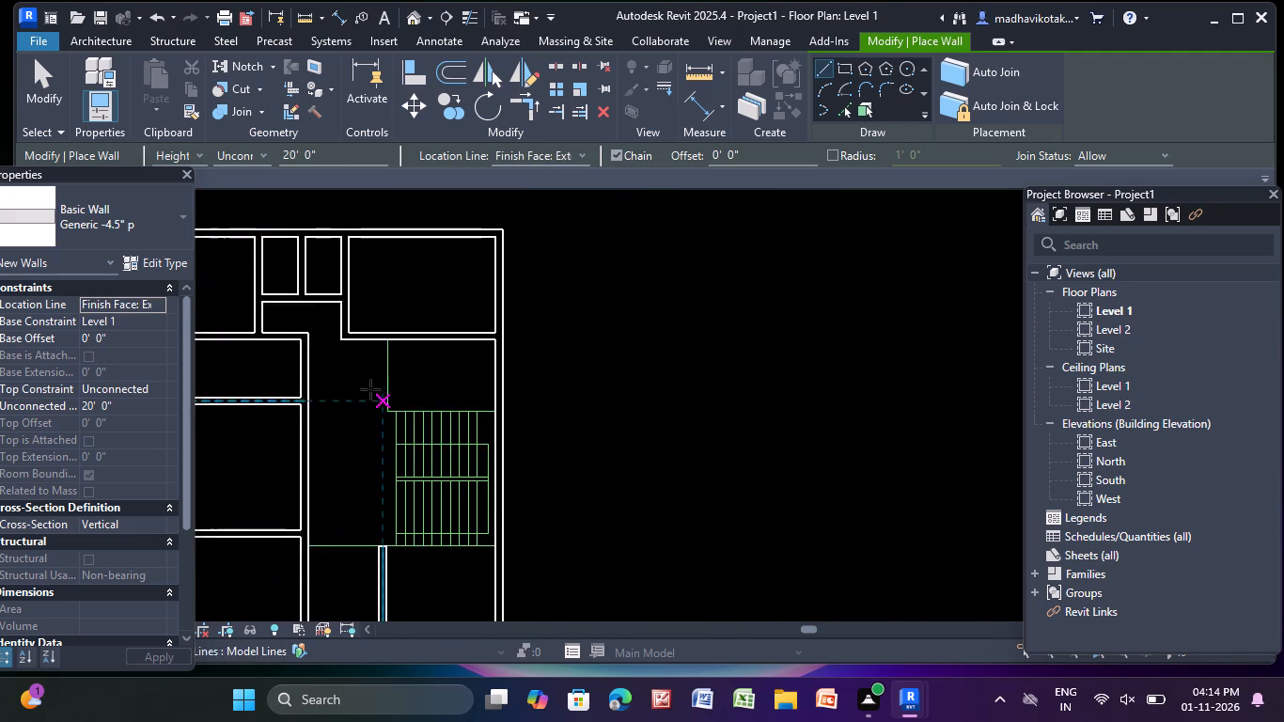
{"action": "scroll", "coordinate": [368, 381], "scroll_direction": "up", "scroll_amount": 11}
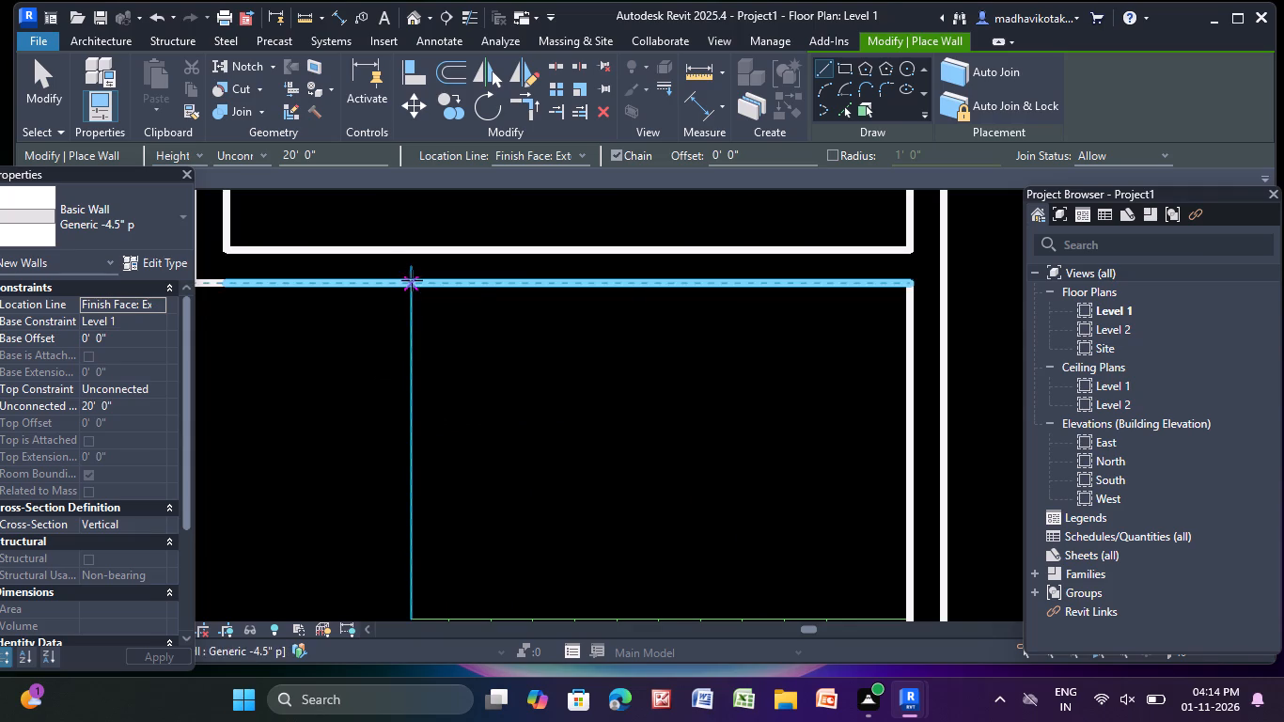
{"action": "left_click", "coordinate": [414, 279]}
{"action": "scroll", "coordinate": [492, 424], "scroll_direction": "down", "scroll_amount": 4}
{"action": "middle_click_drag", "start_coordinate": [489, 429], "coordinate": [474, 364]}
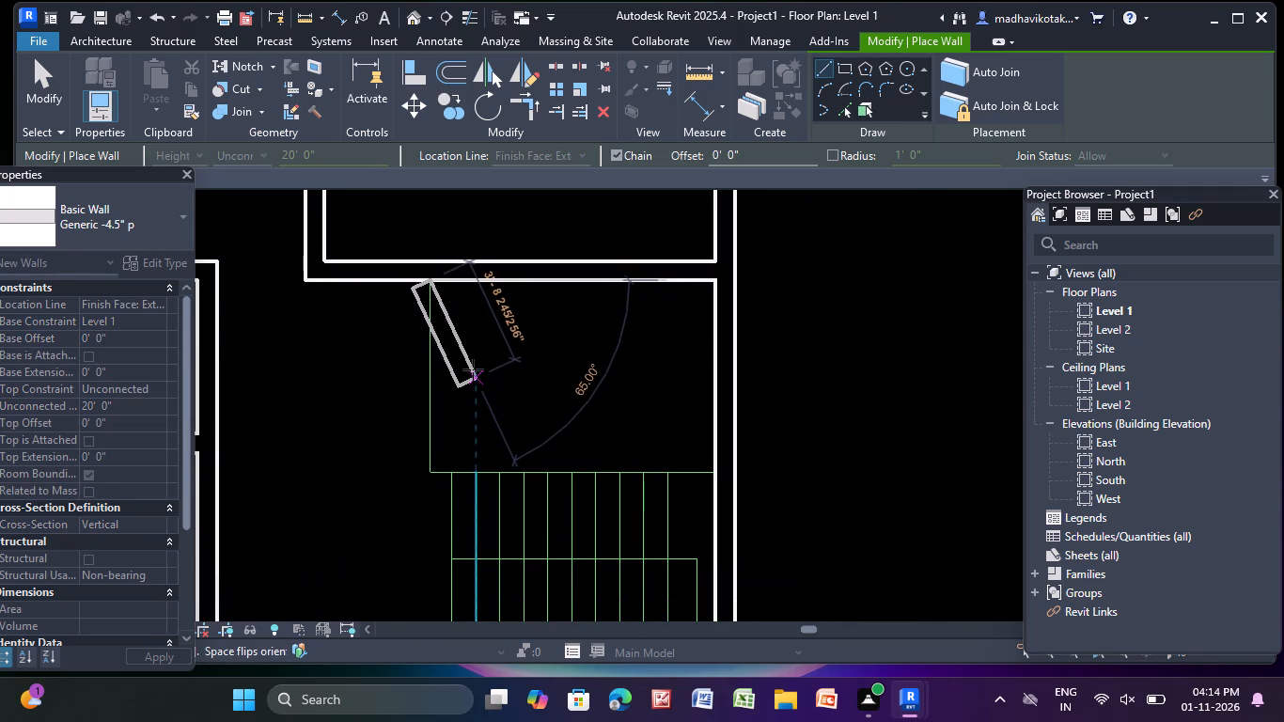
{"action": "scroll", "coordinate": [435, 479], "scroll_direction": "up", "scroll_amount": 8}
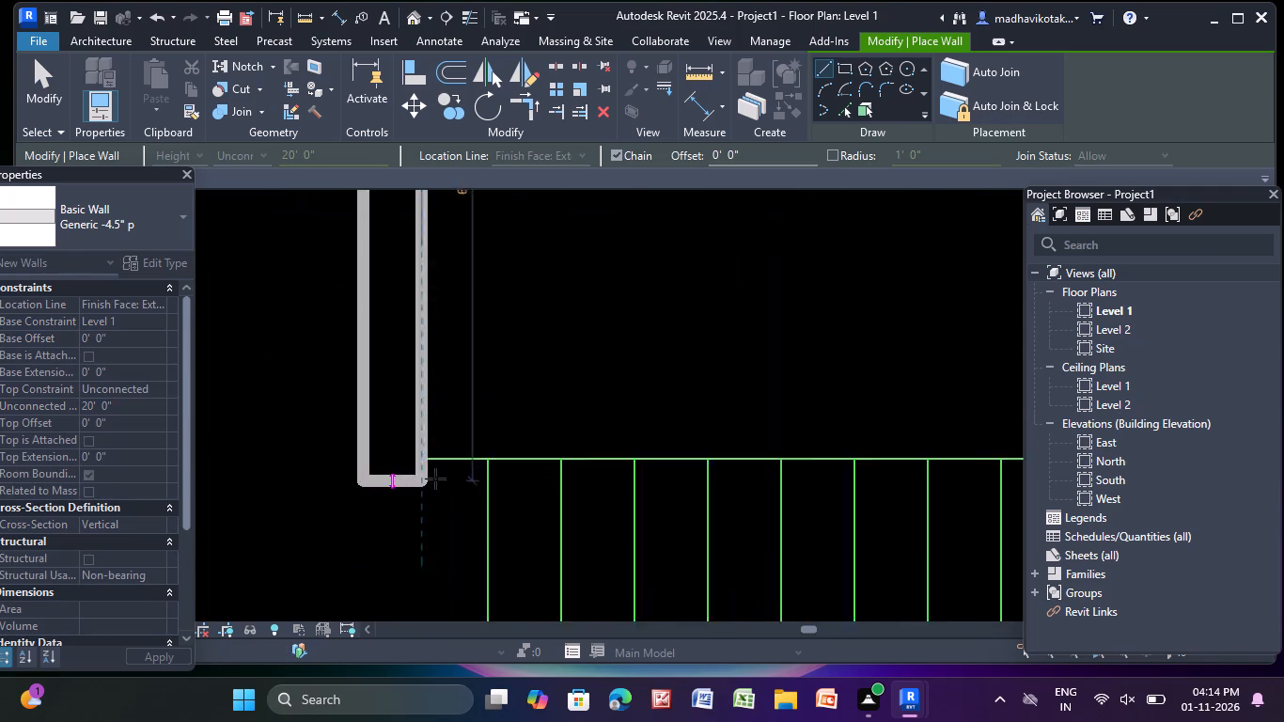
{"action": "scroll", "coordinate": [435, 479], "scroll_direction": "up", "scroll_amount": 1}
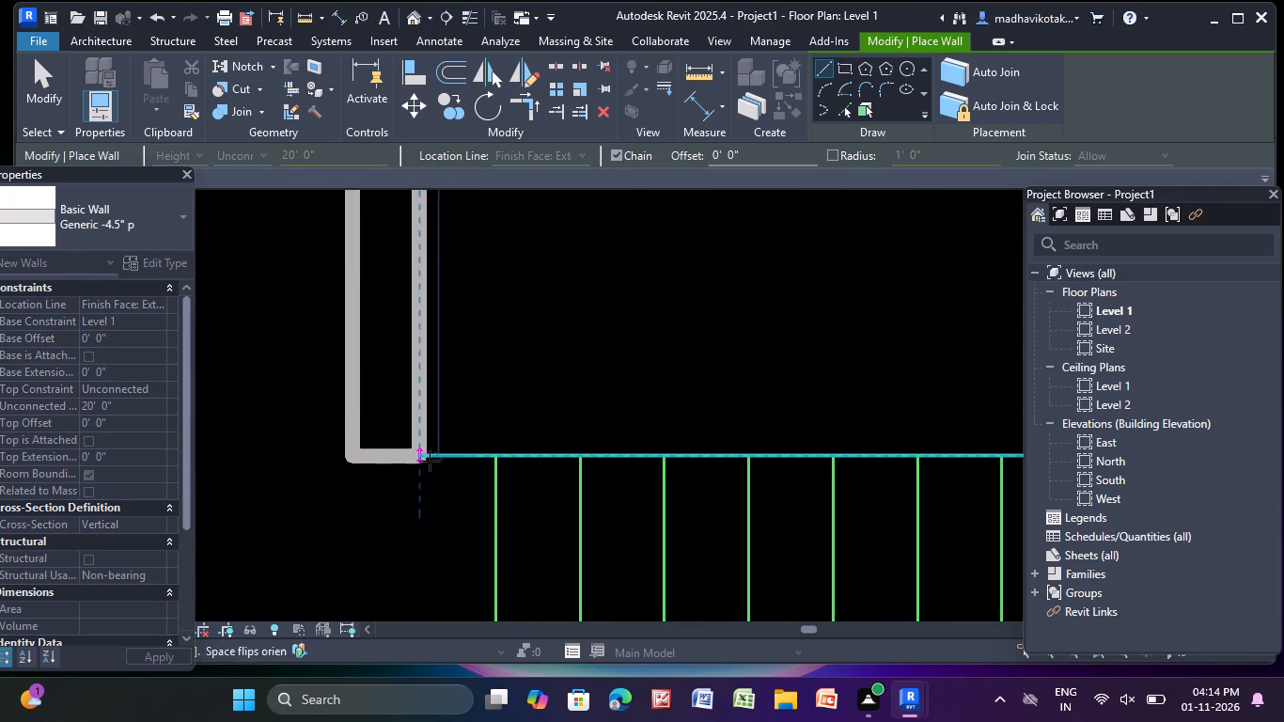
{"action": "left_click", "coordinate": [430, 461]}
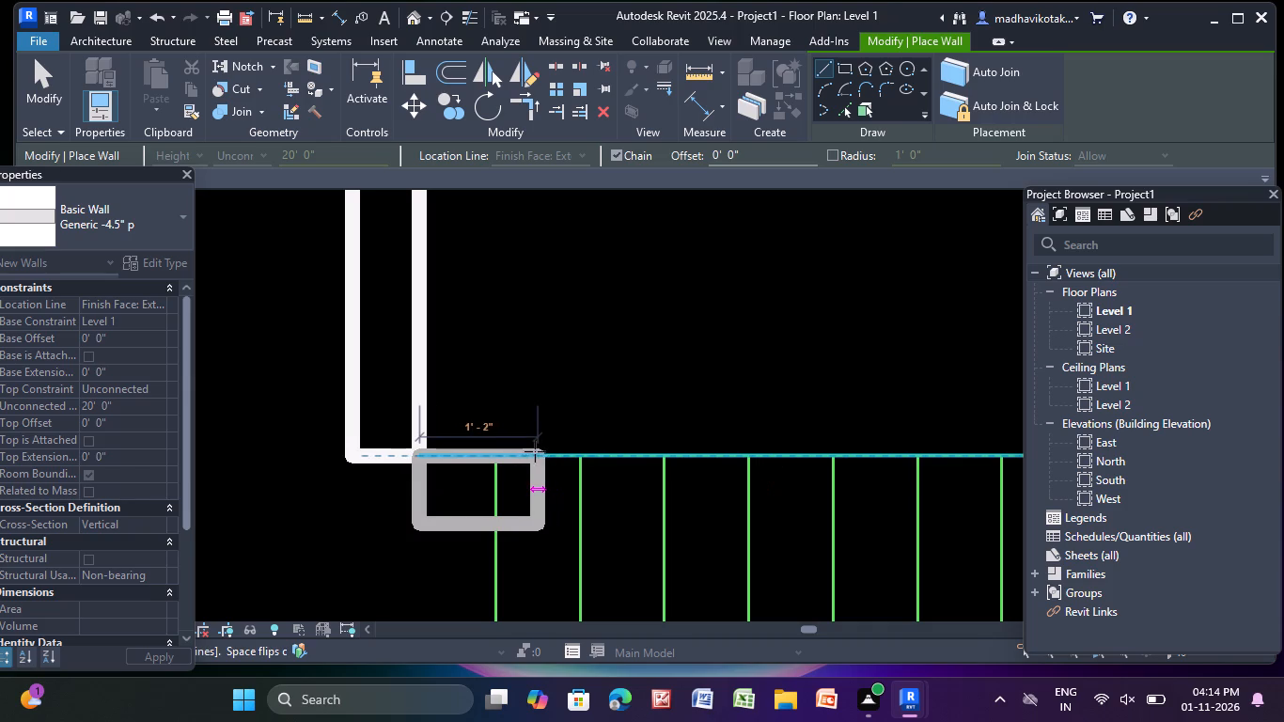
{"action": "key", "text": "Escape"}
Draw a horizontal Generic -4.5" p wall along the stairs' top line, from that vertical wall's lower end to the right perimeter wall.
{"action": "scroll", "coordinate": [384, 436], "scroll_direction": "down", "scroll_amount": 7}
{"action": "middle_click_drag", "start_coordinate": [350, 491], "coordinate": [339, 545]}
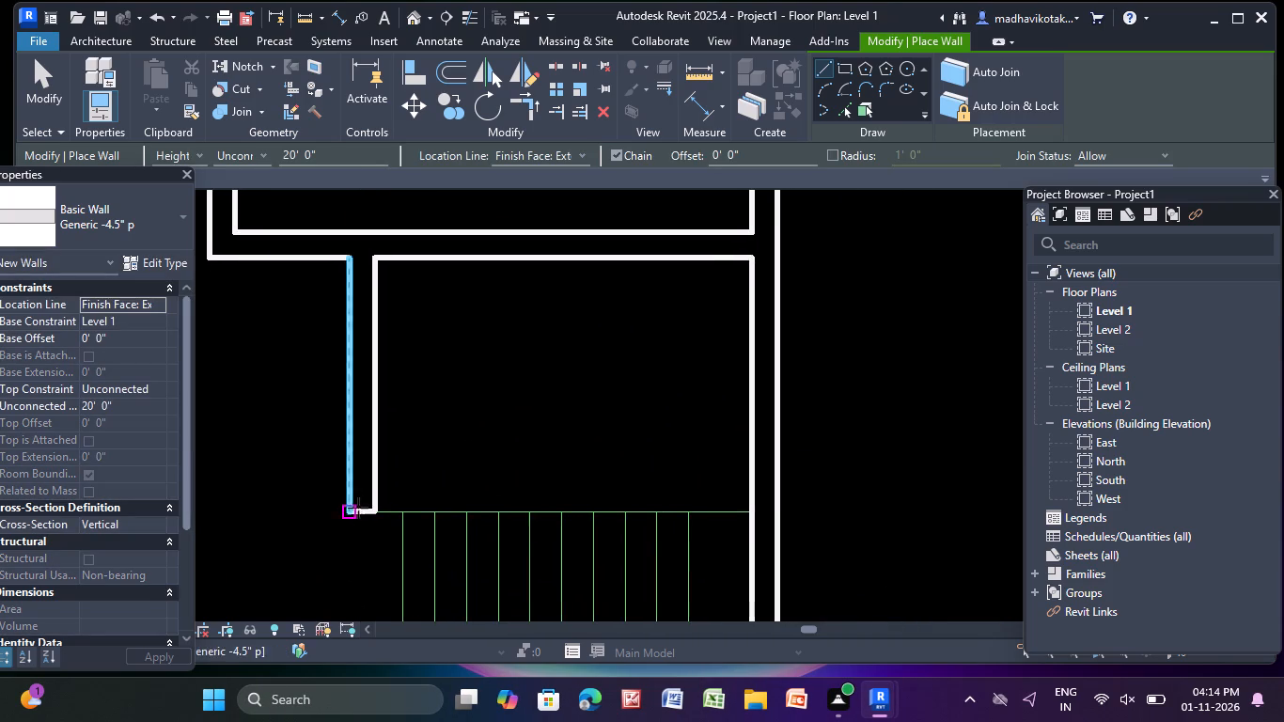
{"action": "scroll", "coordinate": [364, 506], "scroll_direction": "up", "scroll_amount": 3}
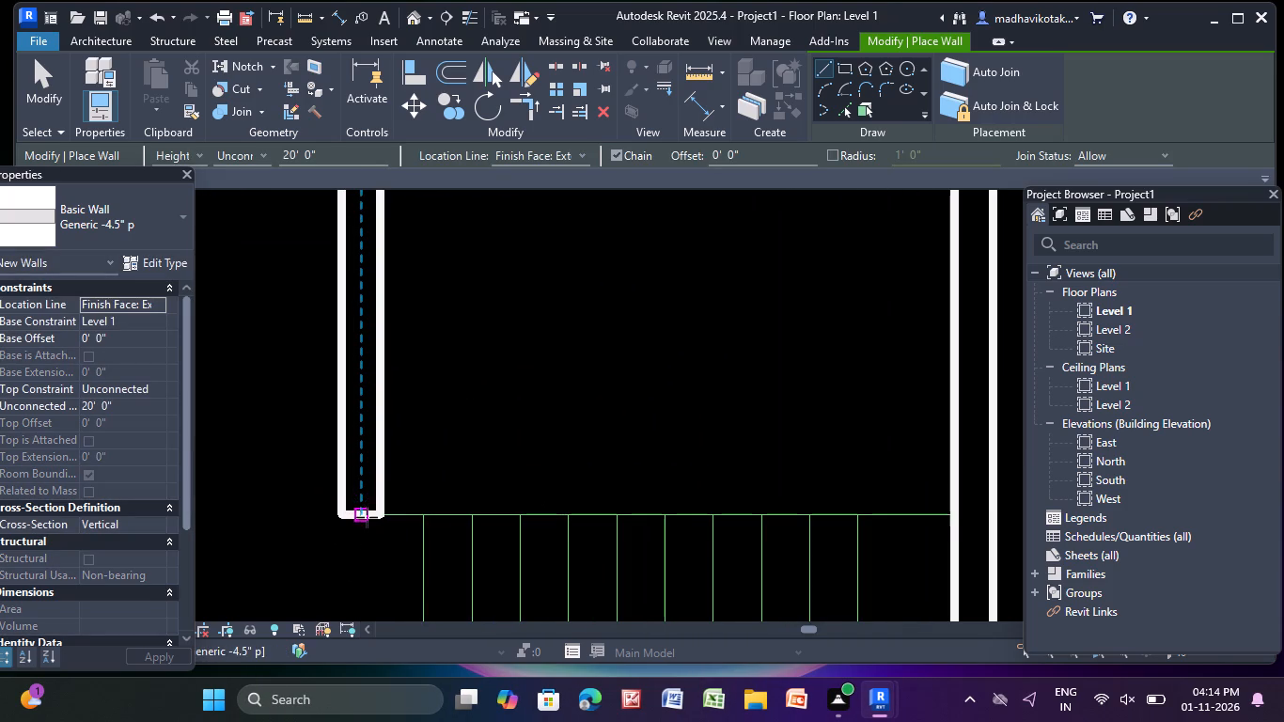
{"action": "left_click", "coordinate": [367, 517]}
{"action": "scroll", "coordinate": [733, 507], "scroll_direction": "down", "scroll_amount": 4}
{"action": "middle_click_drag", "start_coordinate": [727, 506], "coordinate": [393, 520]}
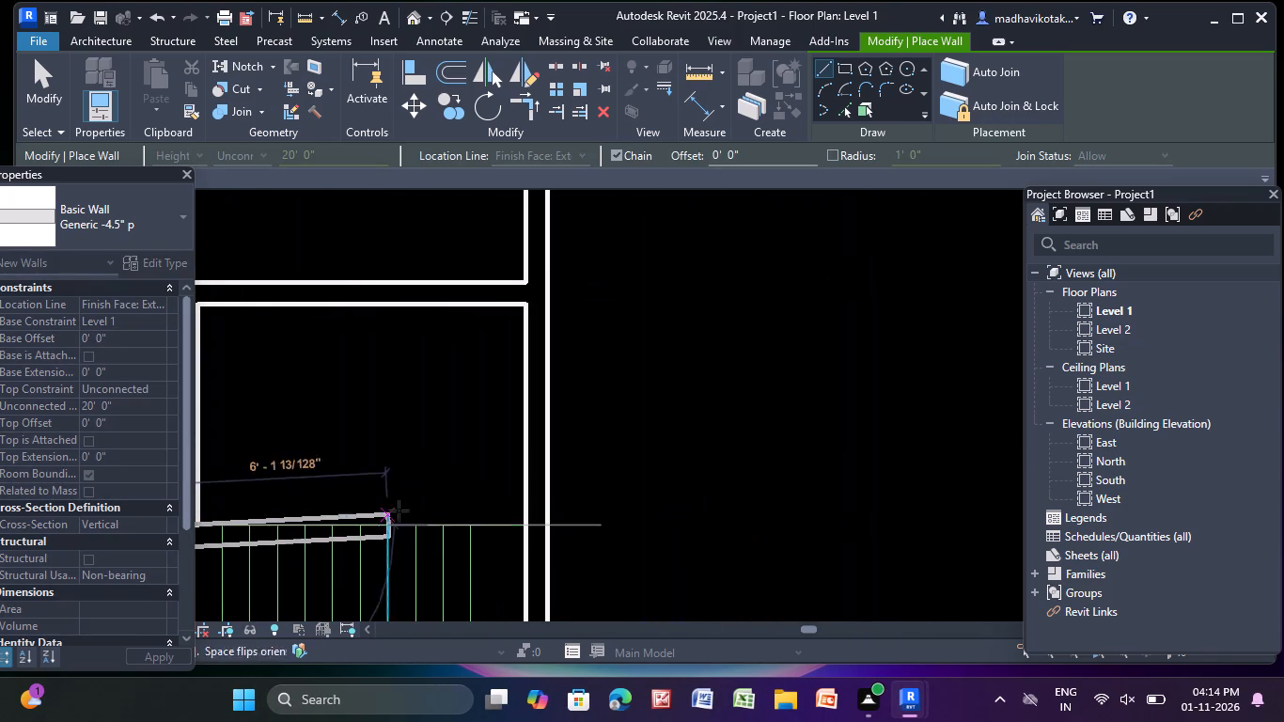
{"action": "left_click", "coordinate": [523, 530]}
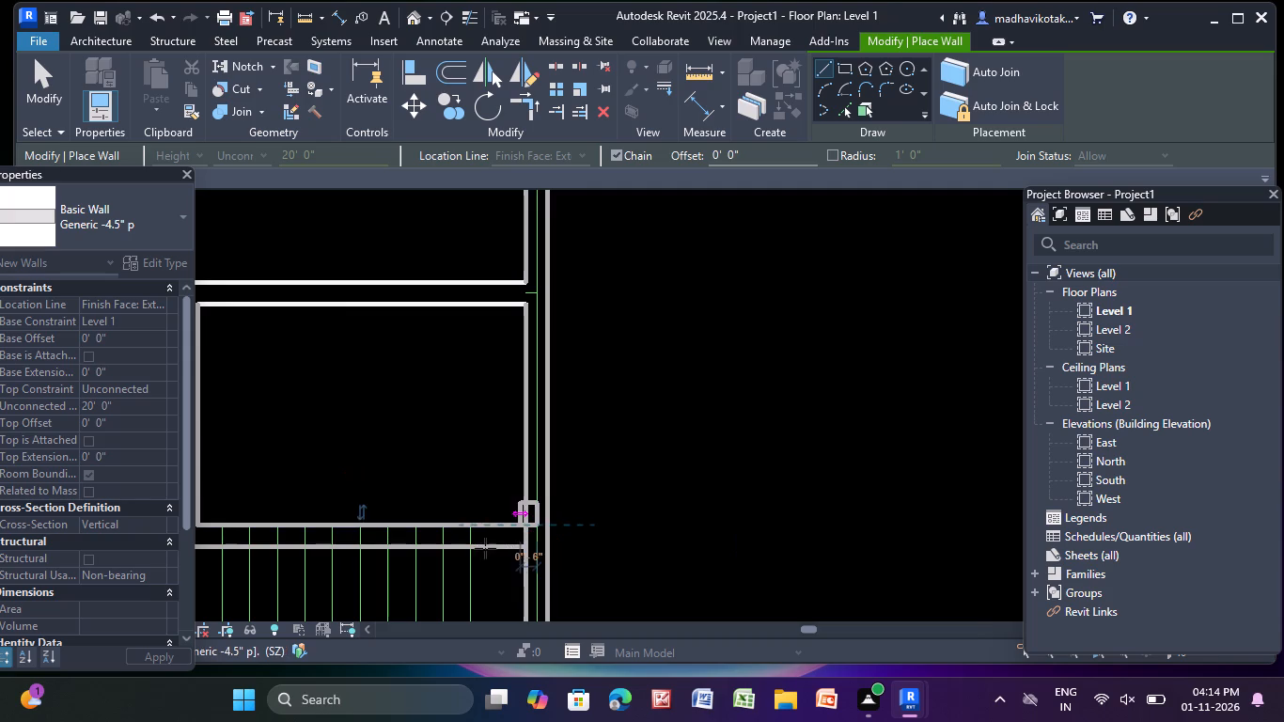
{"action": "key", "text": "Escape"}
Draw a horizontal Generic -4.5" p wall about 17'-4" long along the stairs' bottom line, from the right perimeter wall to the corridor's left partition.
{"action": "scroll", "coordinate": [458, 509], "scroll_direction": "down", "scroll_amount": 5}
{"action": "middle_click_drag", "start_coordinate": [456, 505], "coordinate": [375, 301]}
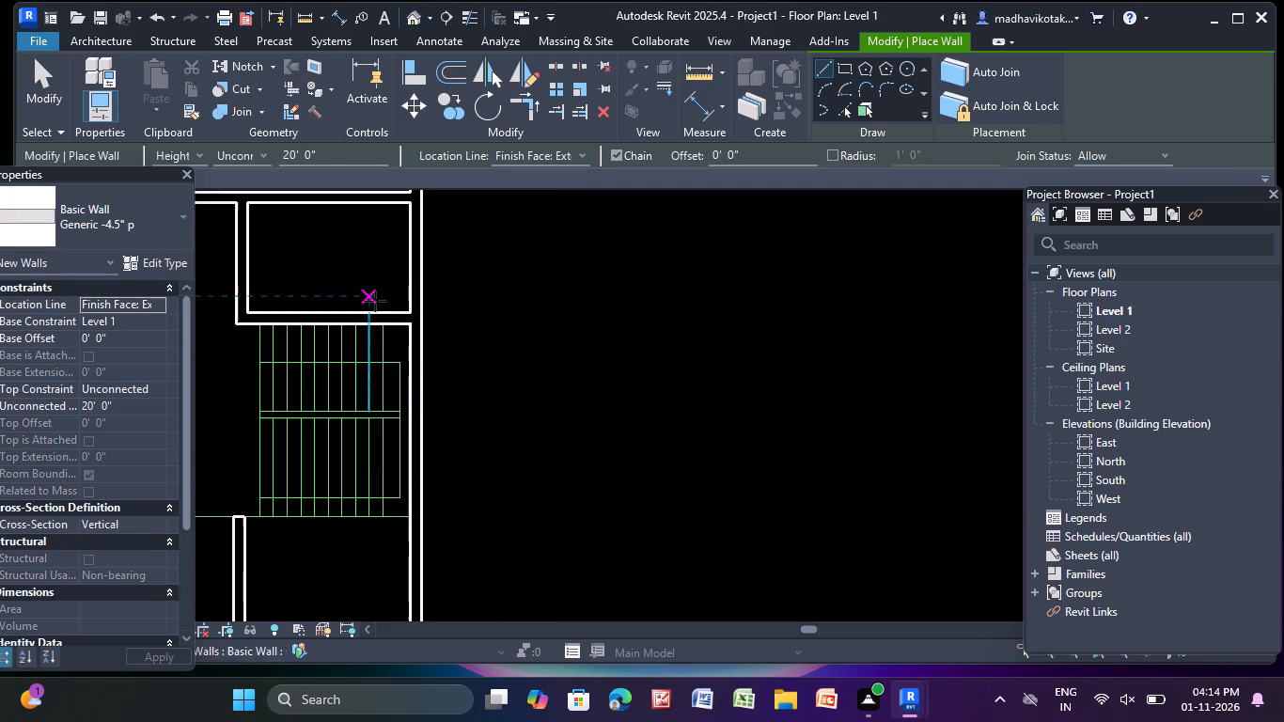
{"action": "scroll", "coordinate": [338, 526], "scroll_direction": "up", "scroll_amount": 8}
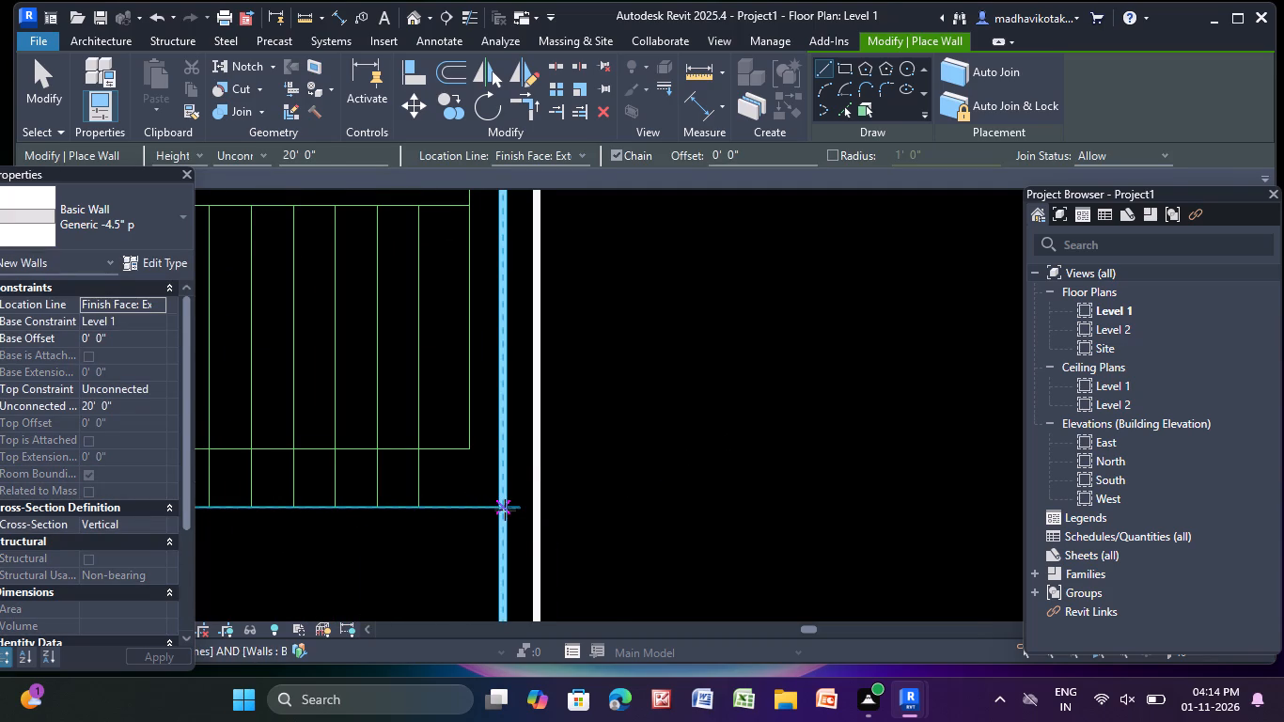
{"action": "left_click", "coordinate": [505, 510]}
{"action": "scroll", "coordinate": [248, 510], "scroll_direction": "down", "scroll_amount": 4}
{"action": "middle_click_drag", "start_coordinate": [245, 513], "coordinate": [428, 480]}
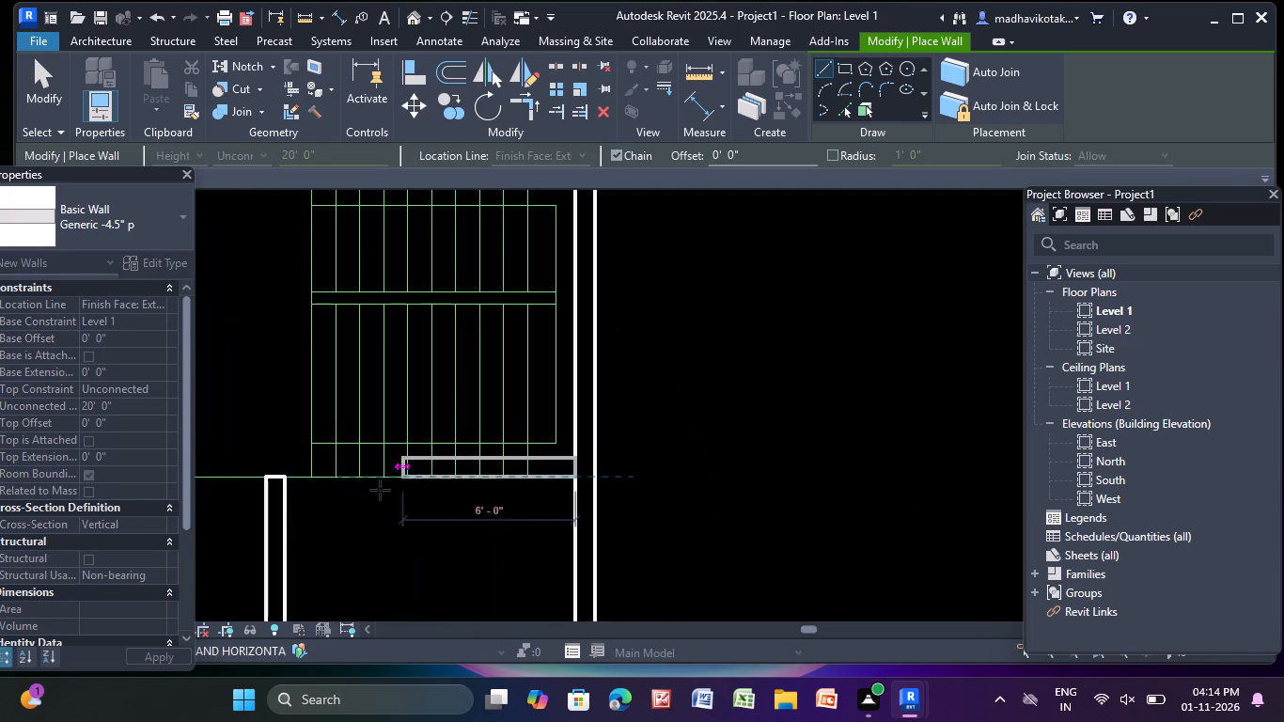
{"action": "scroll", "coordinate": [253, 483], "scroll_direction": "down", "scroll_amount": 4}
{"action": "middle_click_drag", "start_coordinate": [253, 483], "coordinate": [343, 485]}
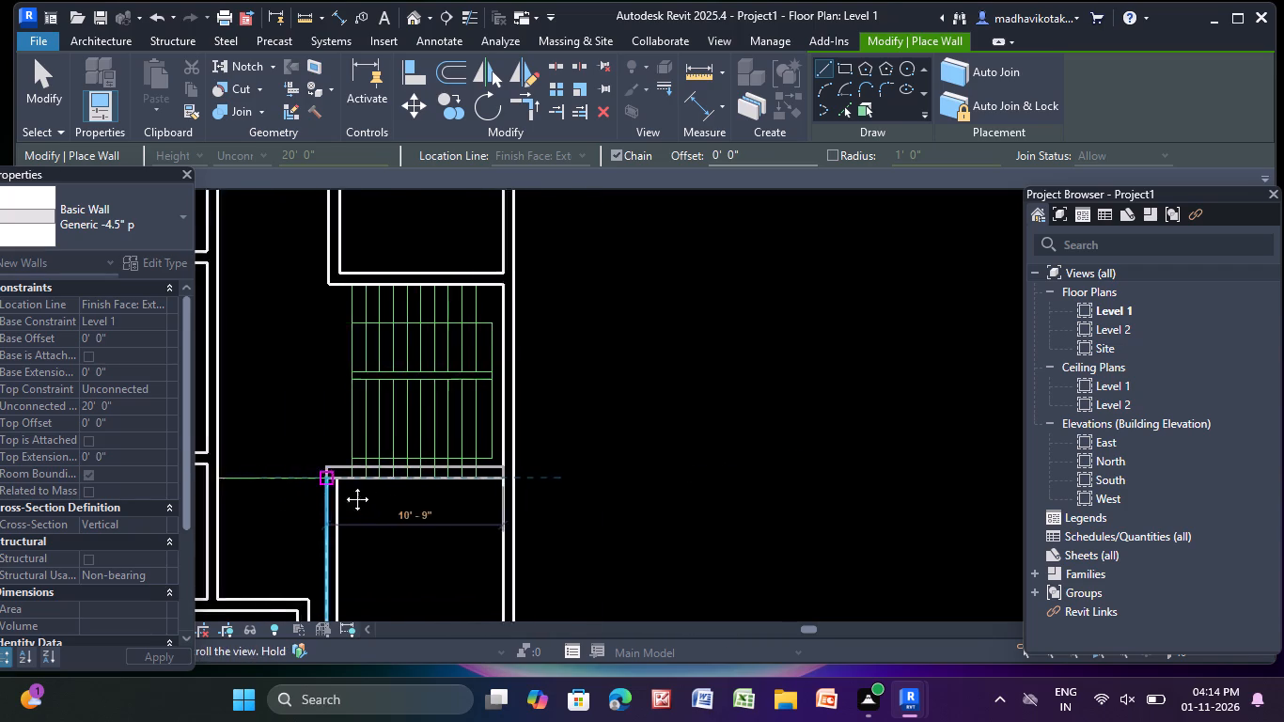
{"action": "middle_click_drag", "start_coordinate": [343, 485], "coordinate": [392, 486]}
{"action": "scroll", "coordinate": [294, 484], "scroll_direction": "up", "scroll_amount": 3}
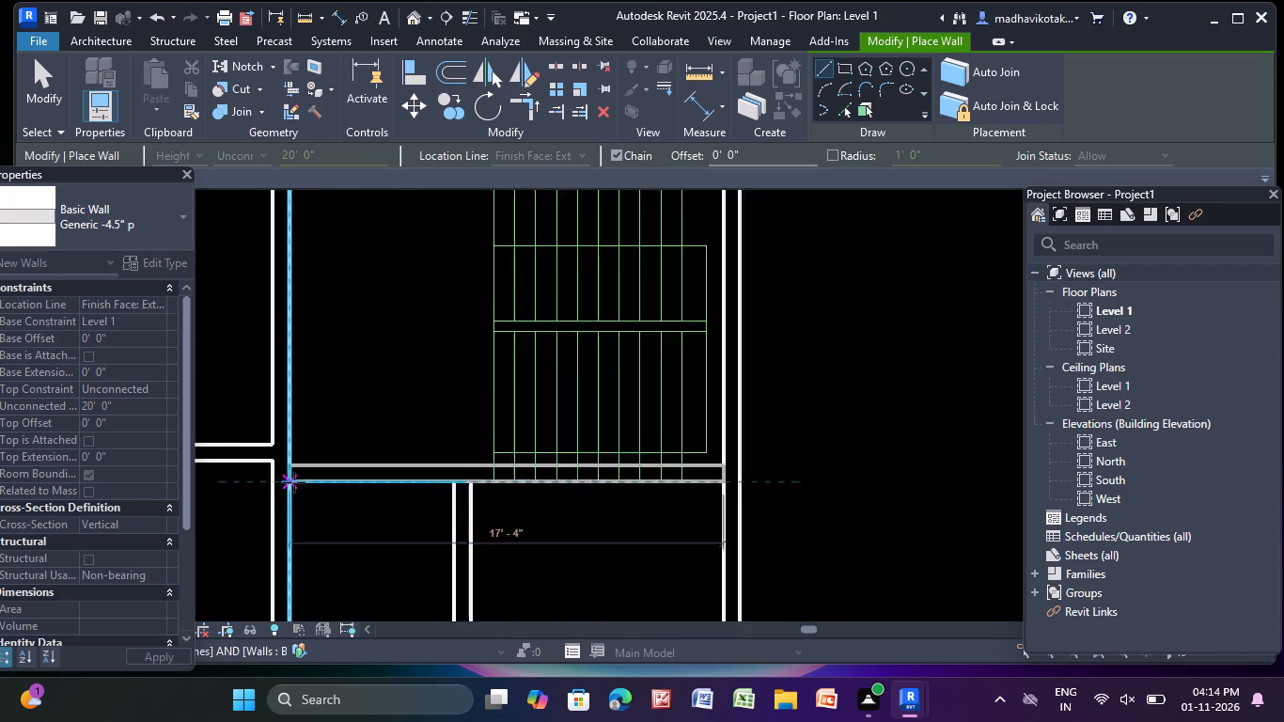
{"action": "scroll", "coordinate": [294, 482], "scroll_direction": "up", "scroll_amount": 5}
{"action": "left_click", "coordinate": [288, 484]}
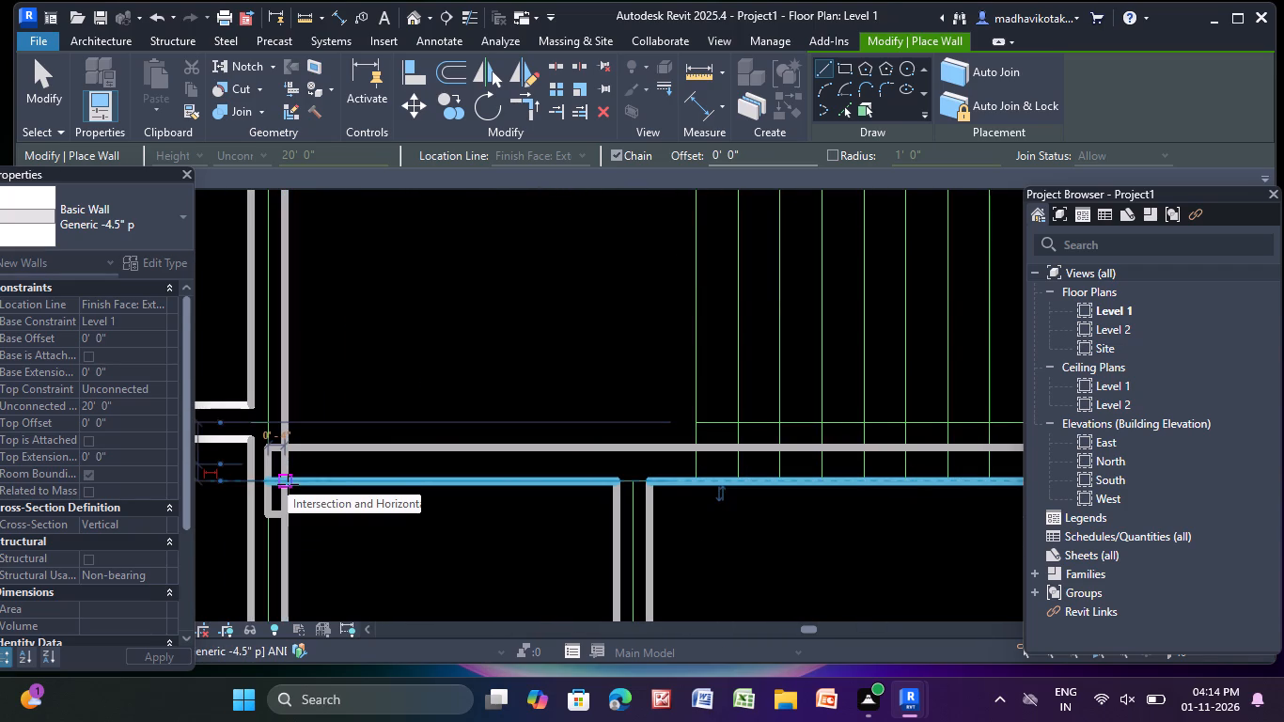
{"action": "key", "text": "Escape"}
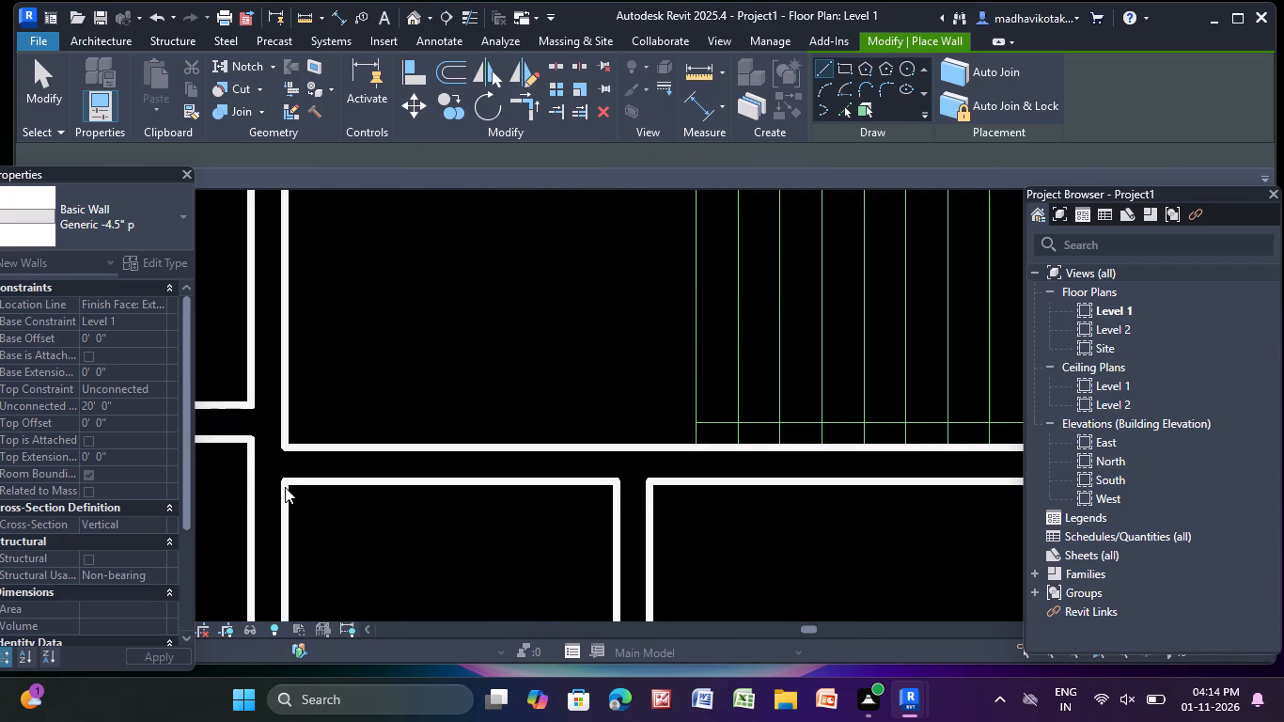
{"action": "scroll", "coordinate": [422, 419], "scroll_direction": "down", "scroll_amount": 3}
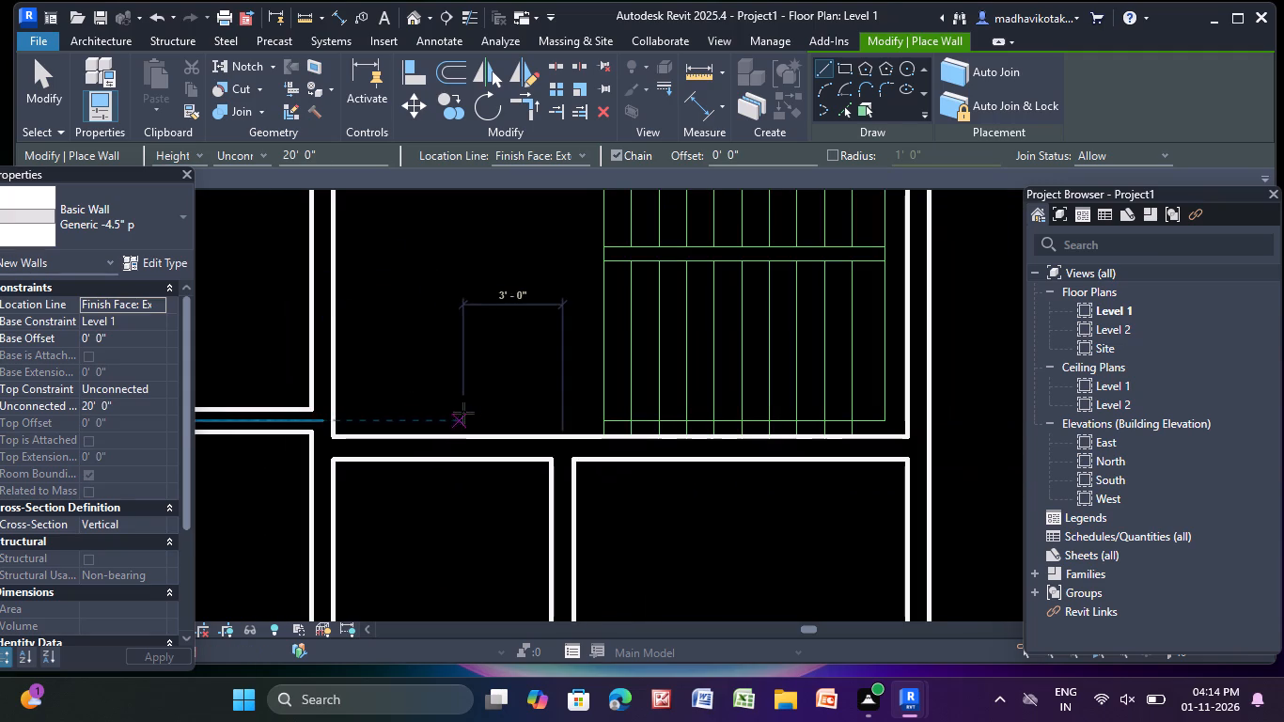
{"action": "scroll", "coordinate": [509, 411], "scroll_direction": "down", "scroll_amount": 3}
{"action": "middle_click_drag", "start_coordinate": [502, 413], "coordinate": [471, 503]}
{"action": "key", "text": "Escape"}
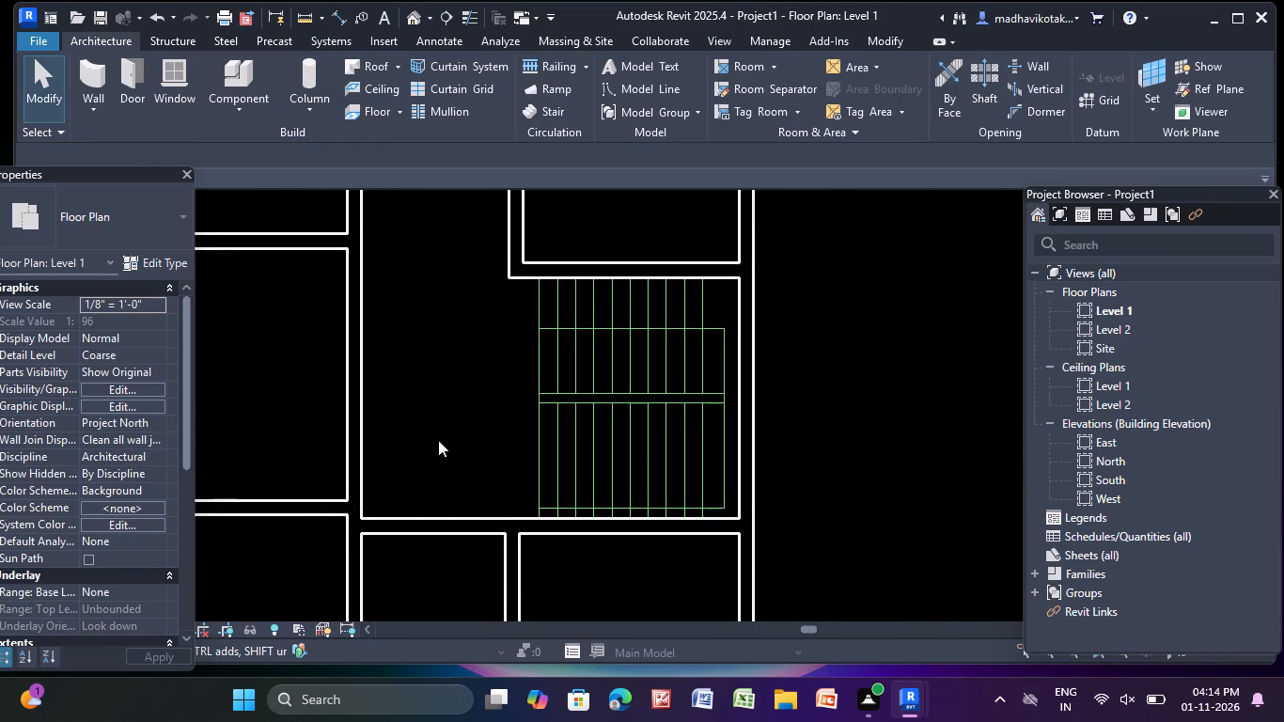
{"action": "key", "text": "Escape"}
Inspect the Generic -4.5" p wall along the stairs' bottom line.
{"action": "scroll", "coordinate": [415, 338], "scroll_direction": "down", "scroll_amount": 3}
{"action": "scroll", "coordinate": [542, 463], "scroll_direction": "up", "scroll_amount": 5}
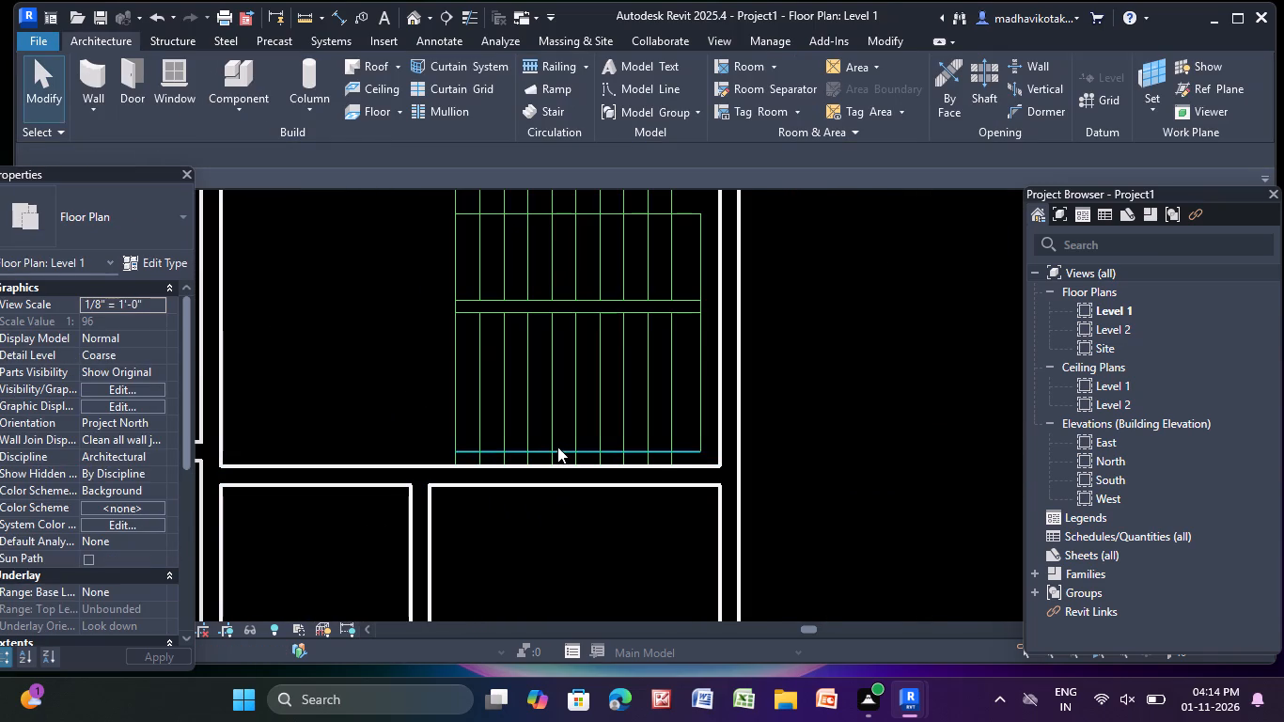
{"action": "scroll", "coordinate": [544, 460], "scroll_direction": "up", "scroll_amount": 7}
{"action": "scroll", "coordinate": [502, 384], "scroll_direction": "up", "scroll_amount": 1}
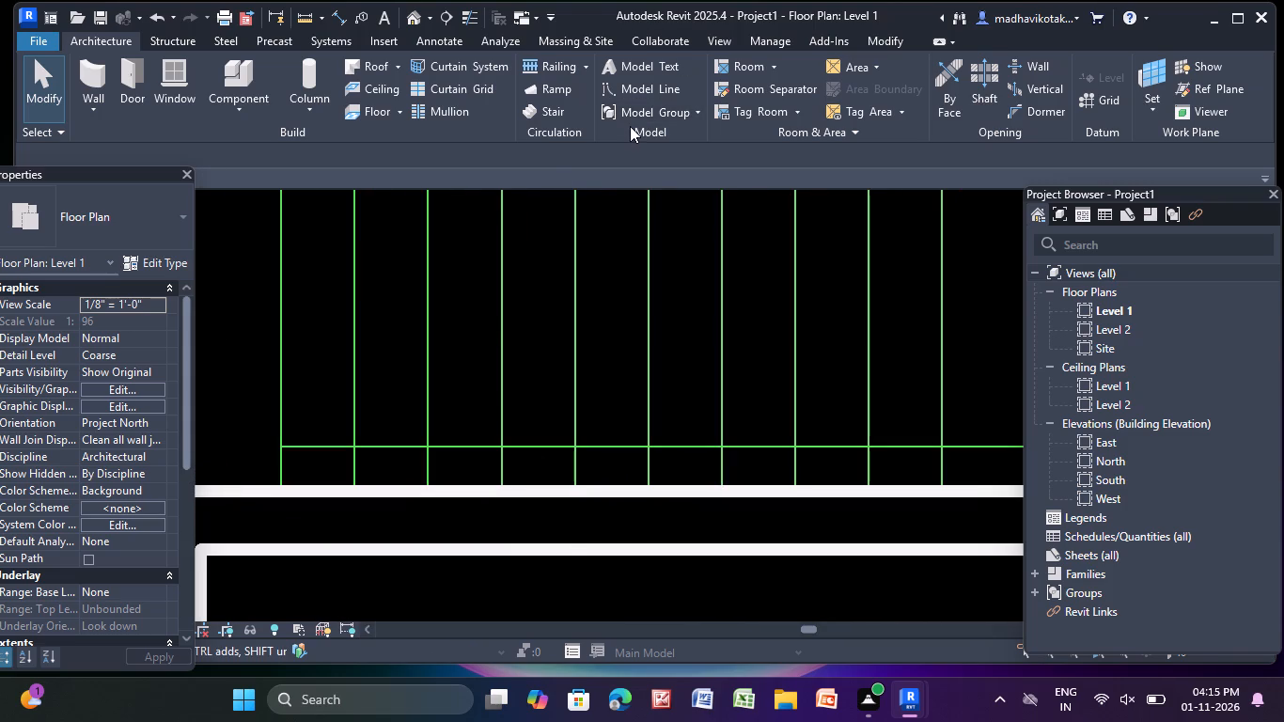
{"action": "left_click", "coordinate": [616, 484]}
{"action": "scroll", "coordinate": [616, 482], "scroll_direction": "down", "scroll_amount": 5}
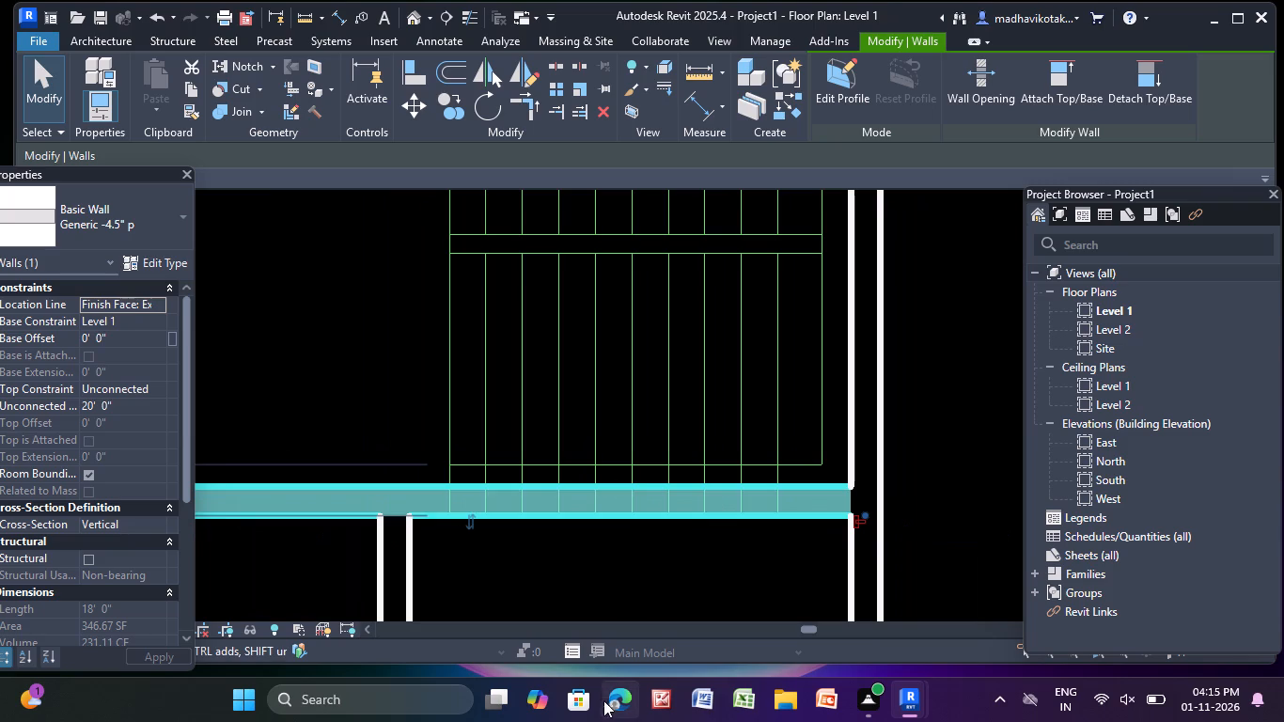
{"action": "key", "text": "Escape"}
{"action": "key", "text": "Escape"}
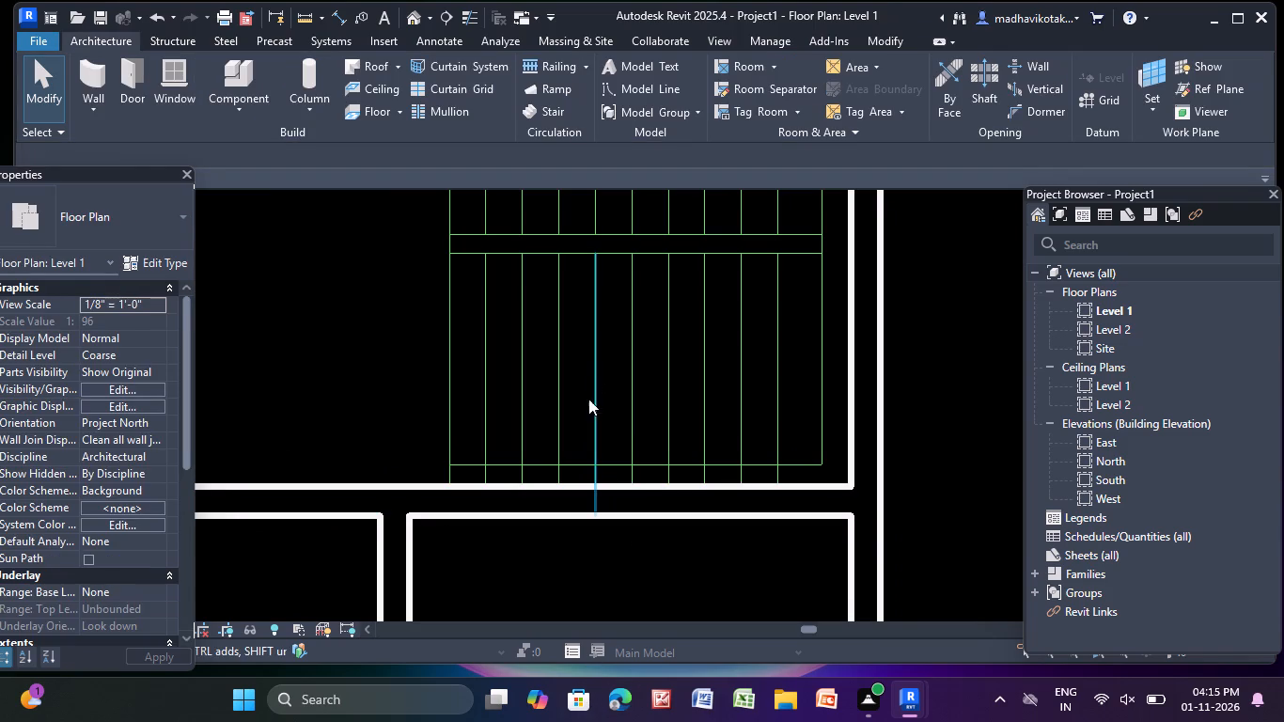
Delete the short vertical model line closing the gap between the two stair flights at their left end.
{"action": "scroll", "coordinate": [494, 257], "scroll_direction": "up", "scroll_amount": 4}
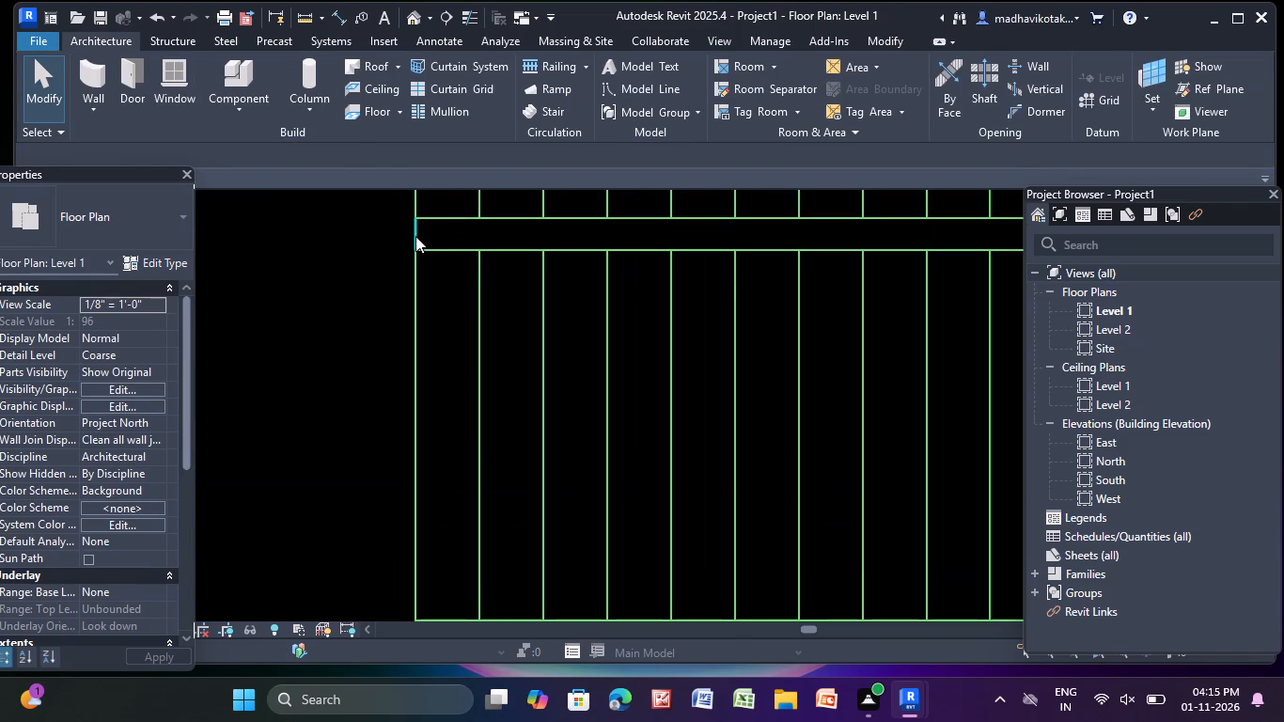
{"action": "left_click", "coordinate": [415, 236]}
{"action": "key", "text": "Delete"}
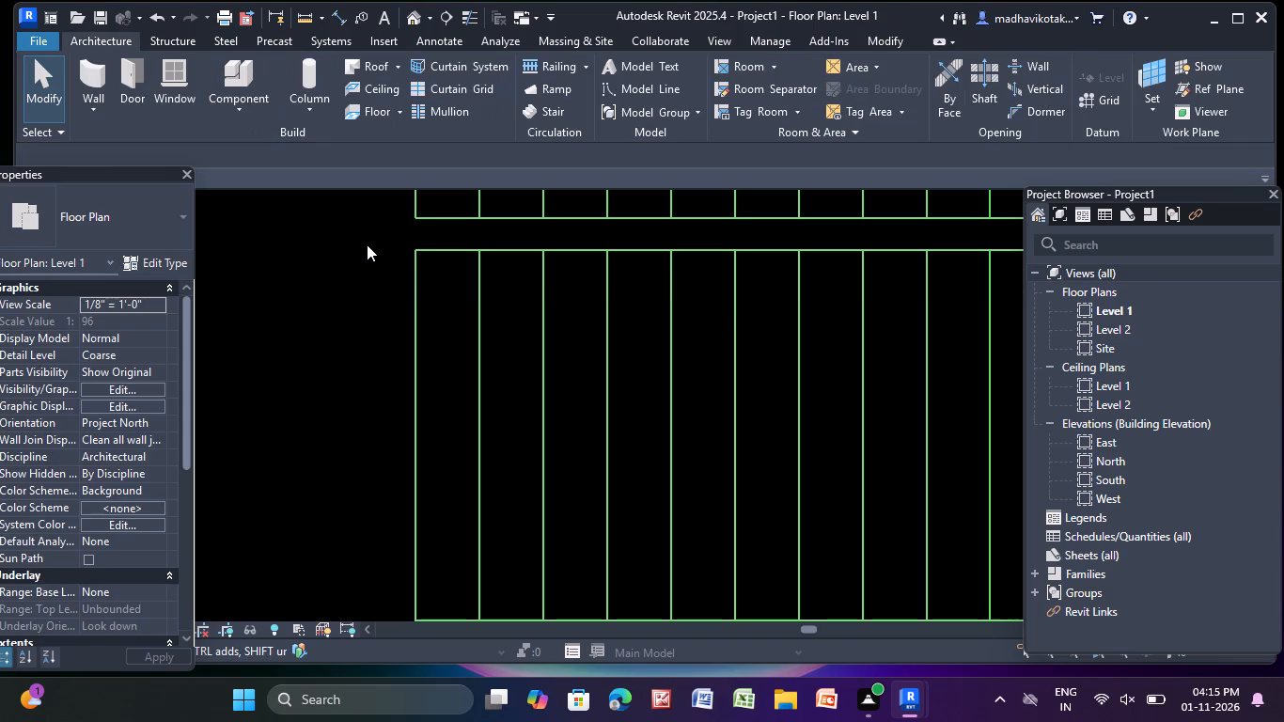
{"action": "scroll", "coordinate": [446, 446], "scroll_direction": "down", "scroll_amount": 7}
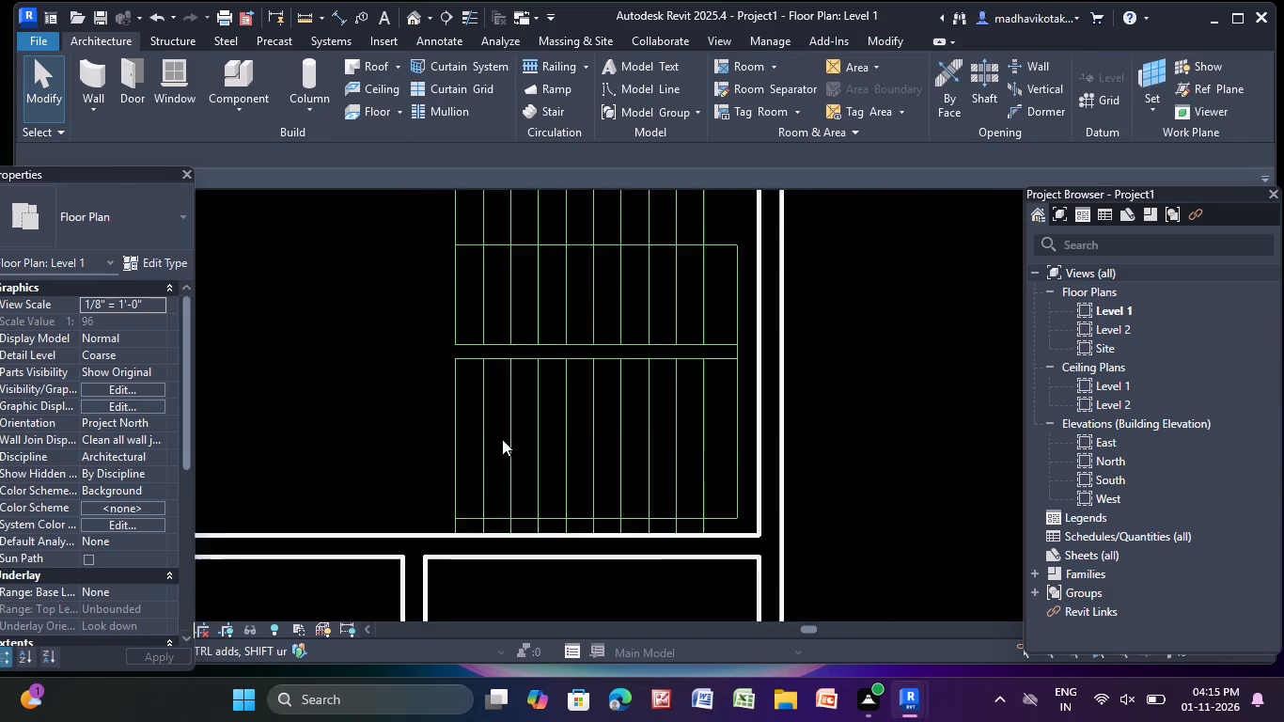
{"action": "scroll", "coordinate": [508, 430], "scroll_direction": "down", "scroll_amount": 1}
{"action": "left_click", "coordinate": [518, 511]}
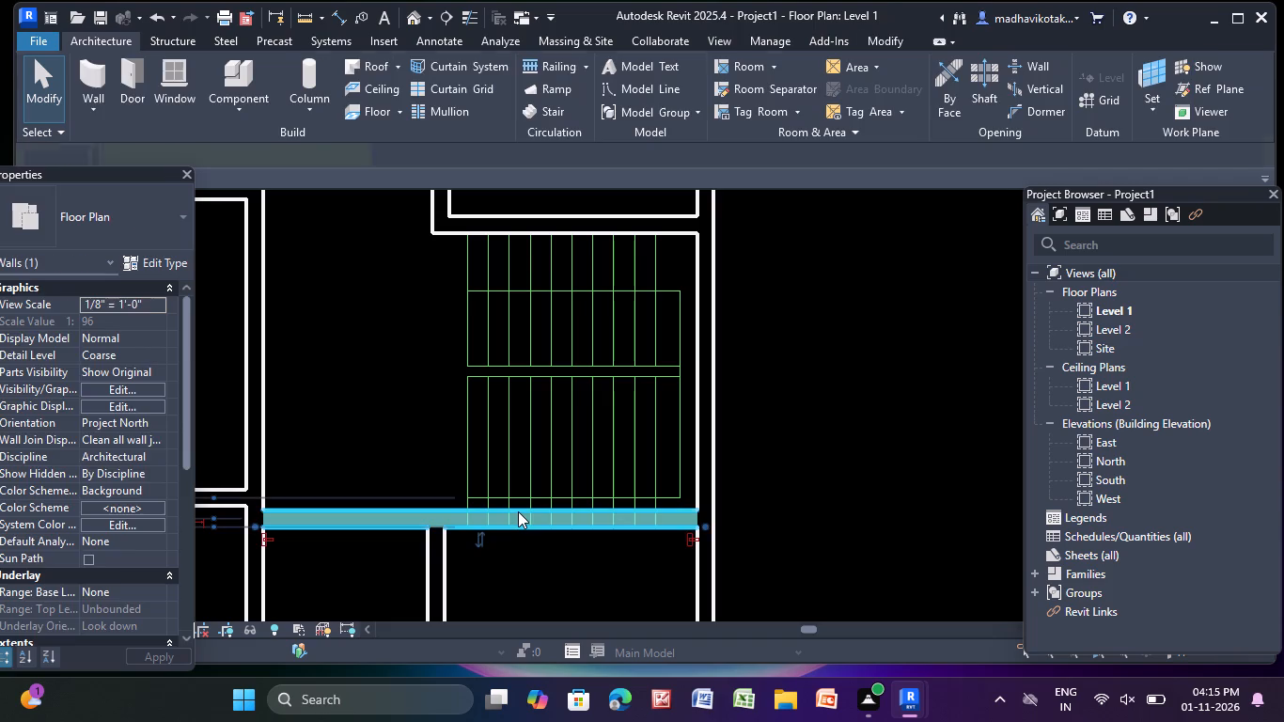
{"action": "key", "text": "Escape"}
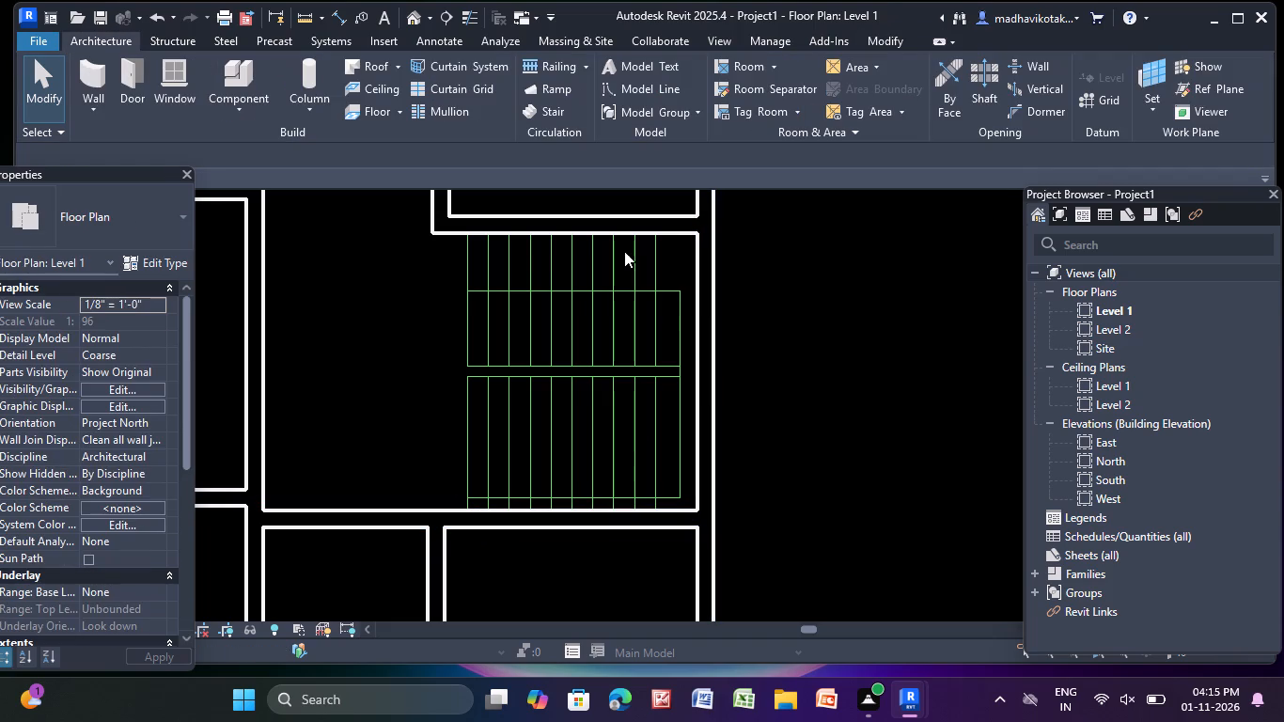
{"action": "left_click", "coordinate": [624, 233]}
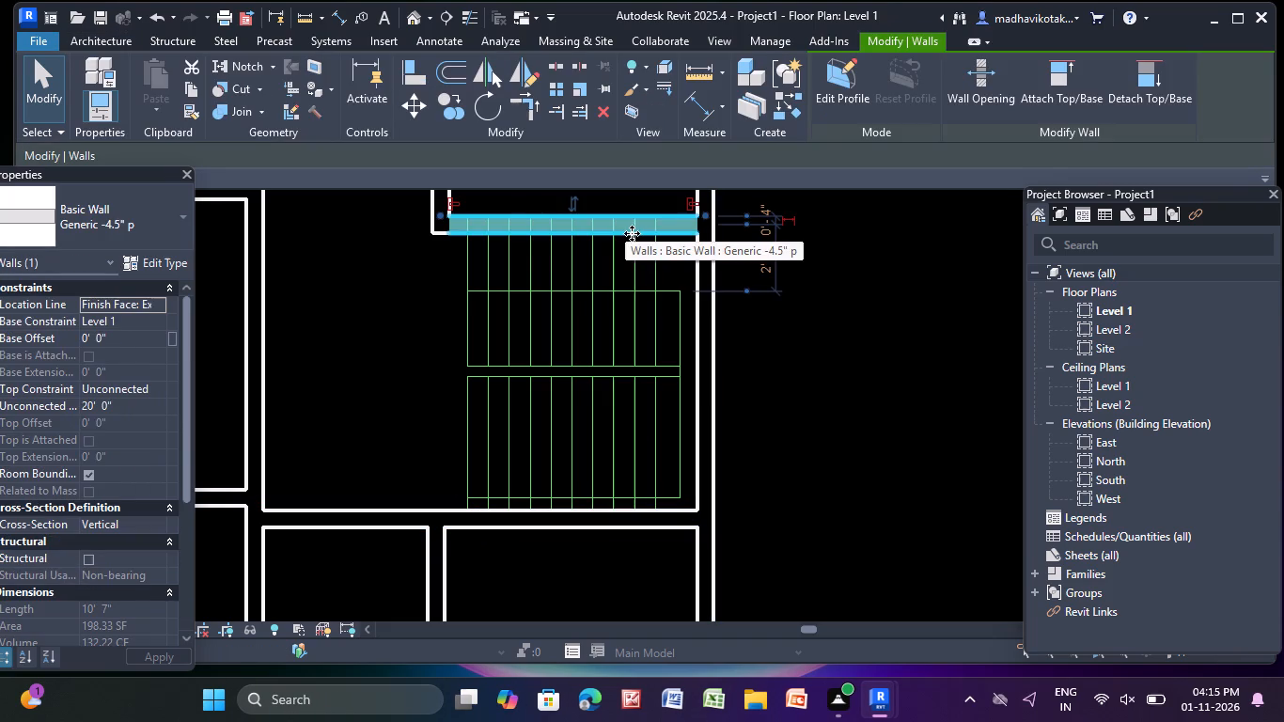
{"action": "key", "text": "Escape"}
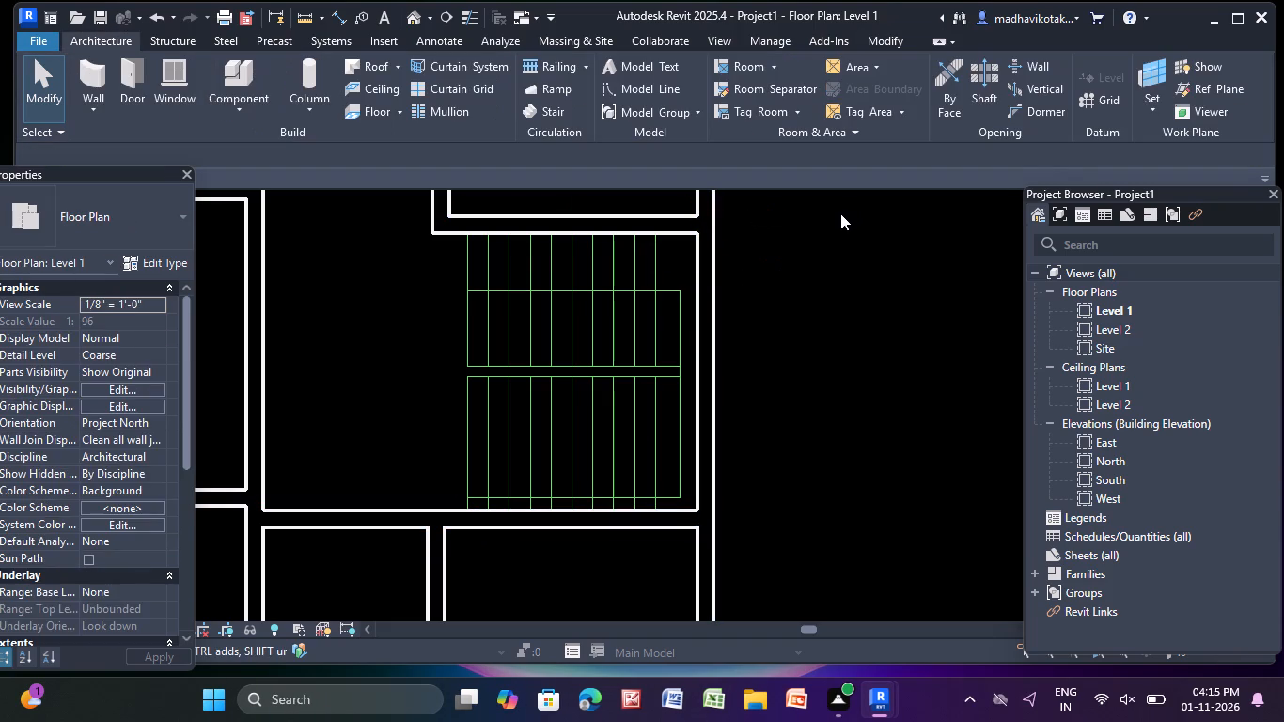
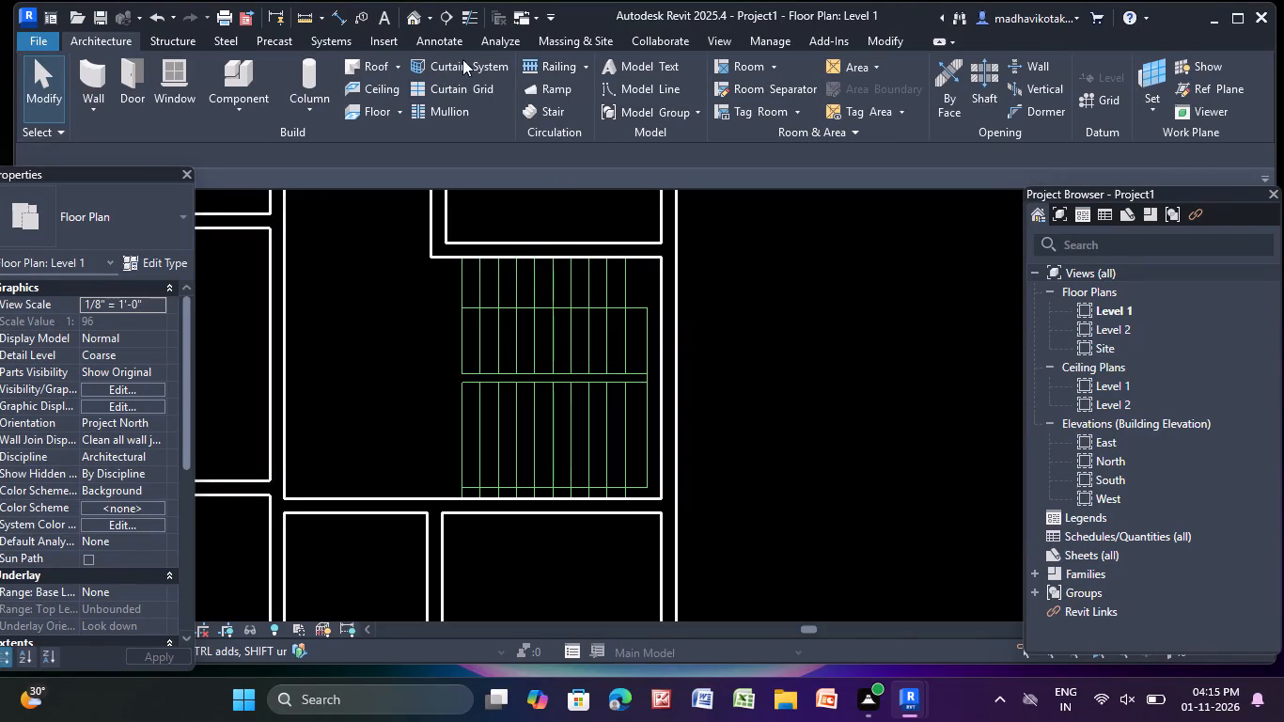
Start a sketched stair run and draw its boundary line along the wall above the stairs, from the stairs' left edge to the perimeter wall.
{"action": "left_click", "coordinate": [540, 118]}
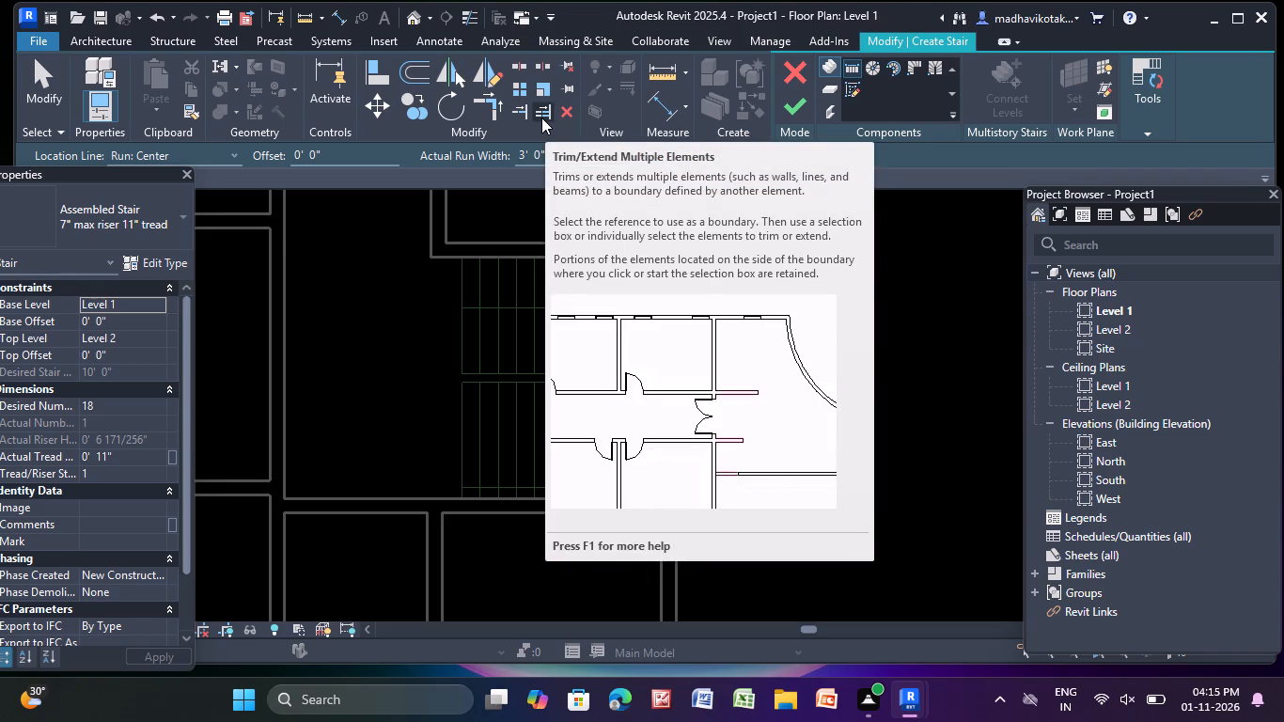
{"action": "left_click", "coordinate": [850, 87]}
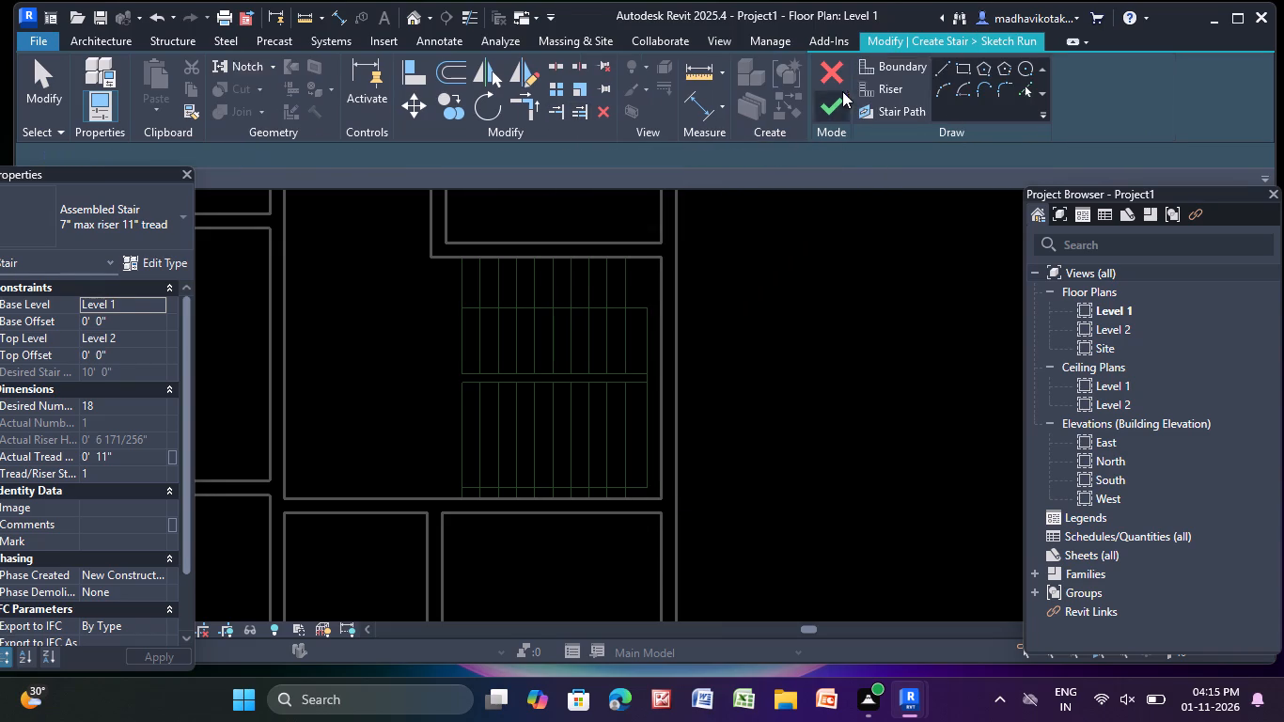
{"action": "left_click", "coordinate": [900, 67]}
{"action": "left_click", "coordinate": [940, 73]}
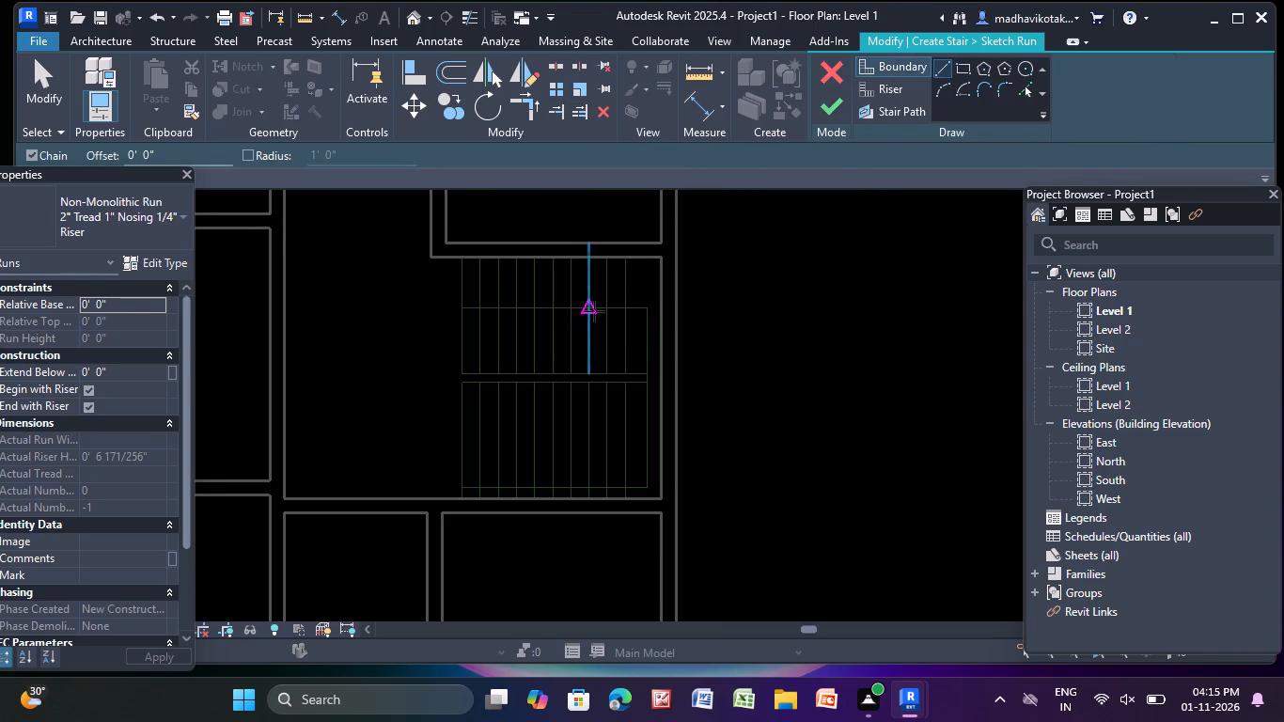
{"action": "scroll", "coordinate": [431, 247], "scroll_direction": "up", "scroll_amount": 6}
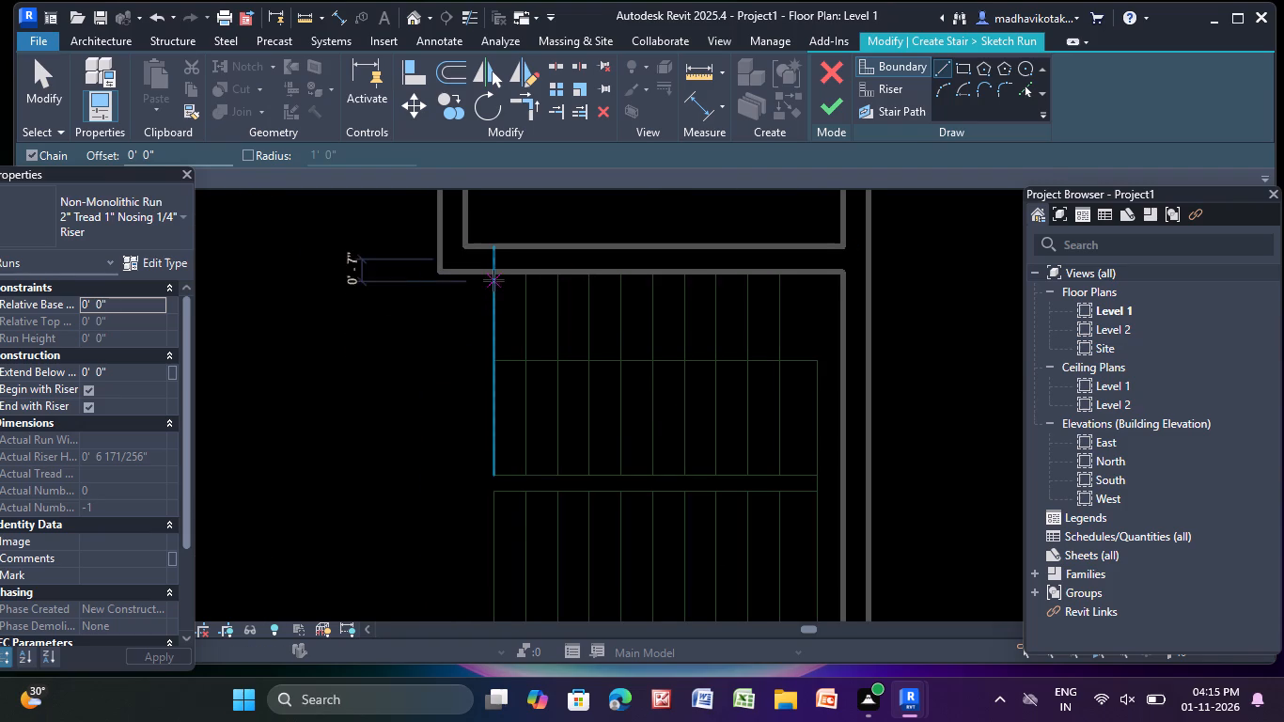
{"action": "scroll", "coordinate": [493, 280], "scroll_direction": "up", "scroll_amount": 2}
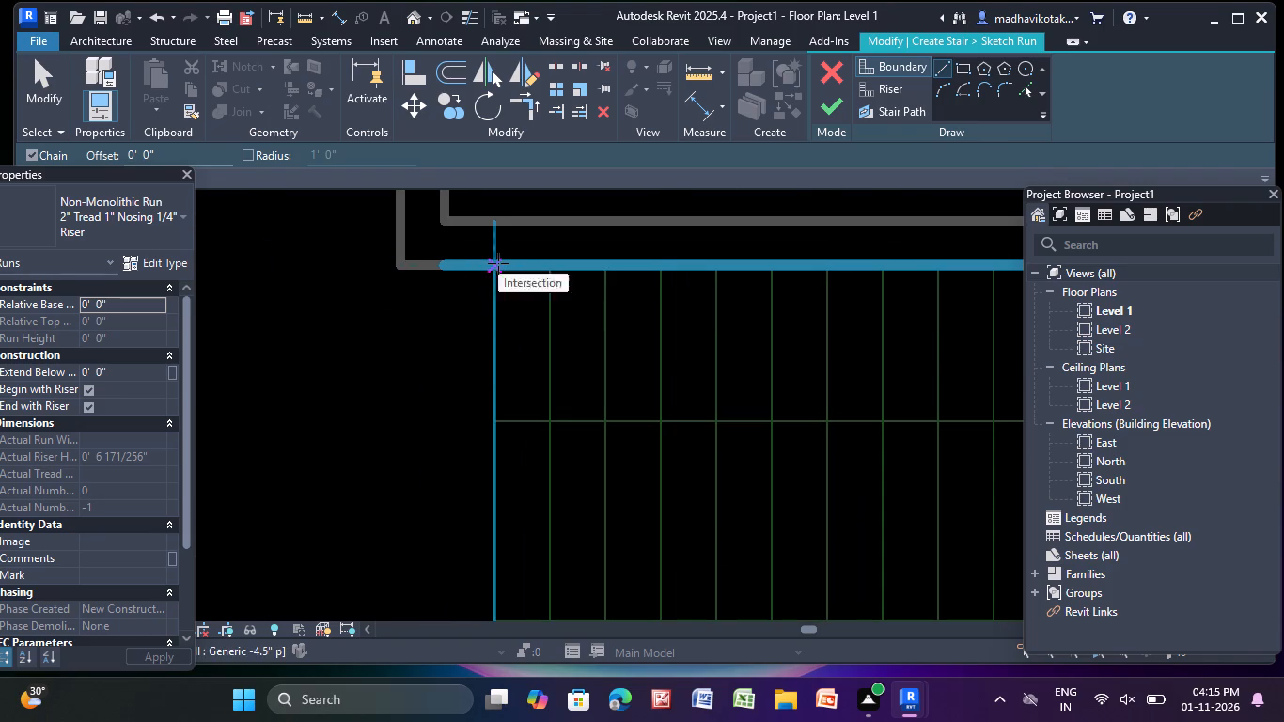
{"action": "left_click", "coordinate": [498, 263]}
{"action": "scroll", "coordinate": [783, 253], "scroll_direction": "down", "scroll_amount": 5}
{"action": "middle_click_drag", "start_coordinate": [738, 253], "coordinate": [511, 262]}
{"action": "scroll", "coordinate": [725, 270], "scroll_direction": "up", "scroll_amount": 5}
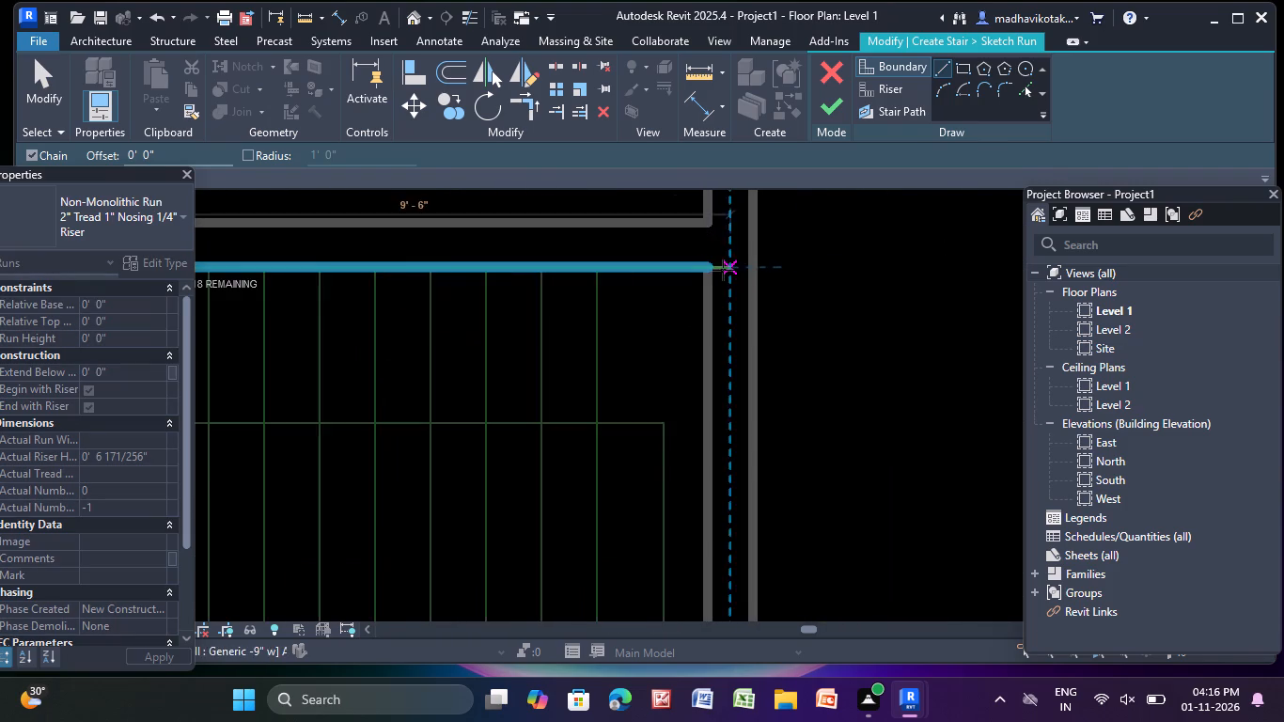
{"action": "scroll", "coordinate": [723, 270], "scroll_direction": "up", "scroll_amount": 4}
{"action": "left_click", "coordinate": [699, 264]}
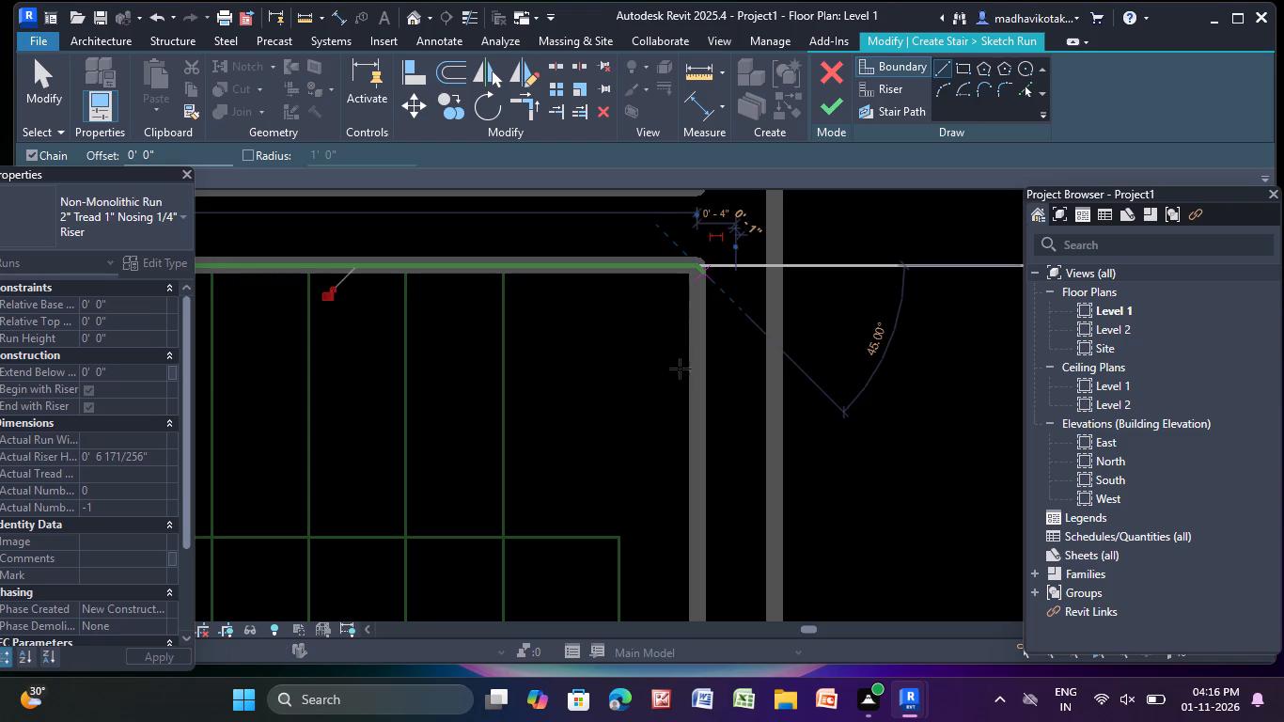
Continue the run boundary down the perimeter wall and back along the stairs' bottom wall to the stairs' left edge.
{"action": "scroll", "coordinate": [682, 418], "scroll_direction": "down", "scroll_amount": 5}
{"action": "middle_click_drag", "start_coordinate": [688, 436], "coordinate": [673, 198]}
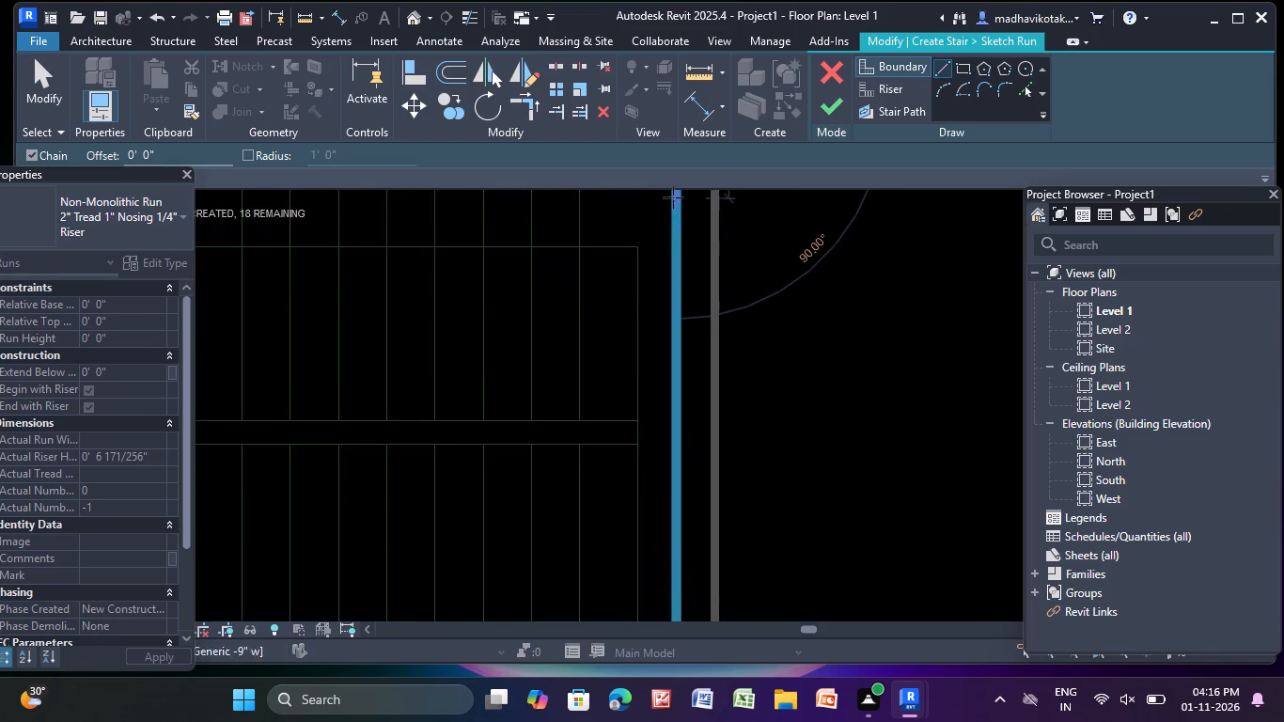
{"action": "scroll", "coordinate": [672, 563], "scroll_direction": "down", "scroll_amount": 4}
{"action": "middle_click_drag", "start_coordinate": [667, 563], "coordinate": [647, 393]}
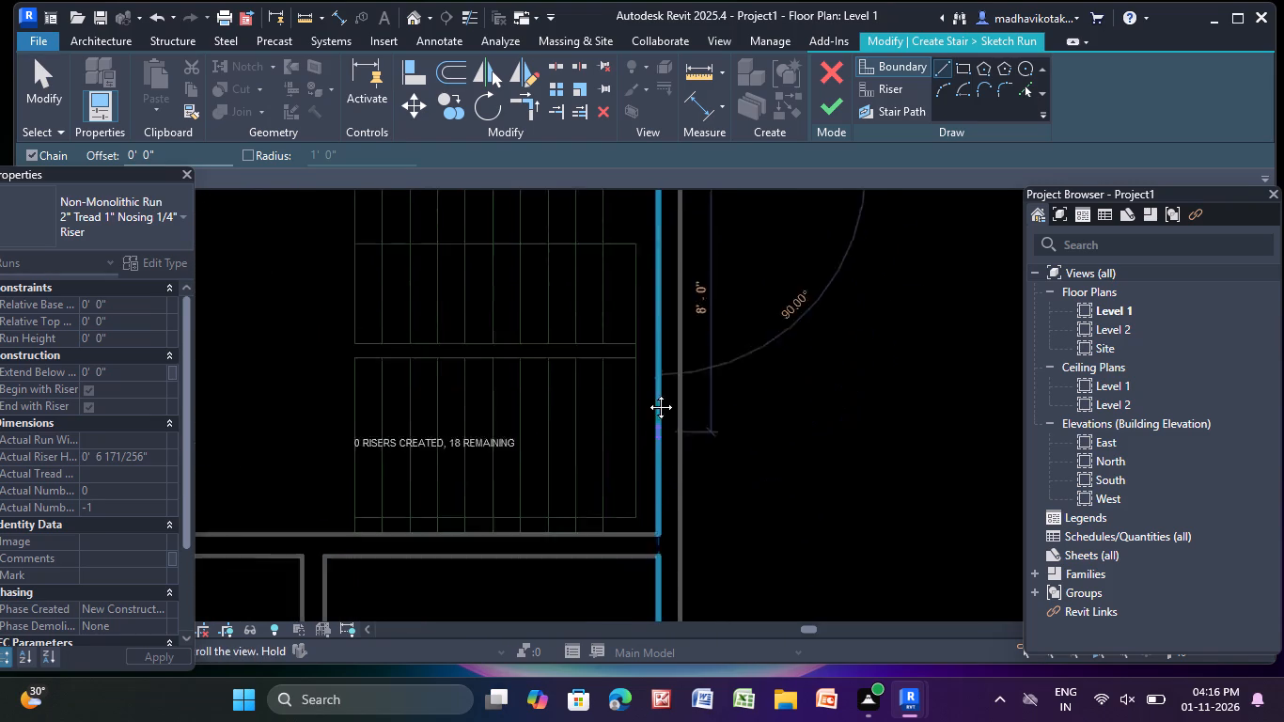
{"action": "middle_click_drag", "start_coordinate": [647, 393], "coordinate": [637, 315]}
{"action": "scroll", "coordinate": [649, 421], "scroll_direction": "up", "scroll_amount": 4}
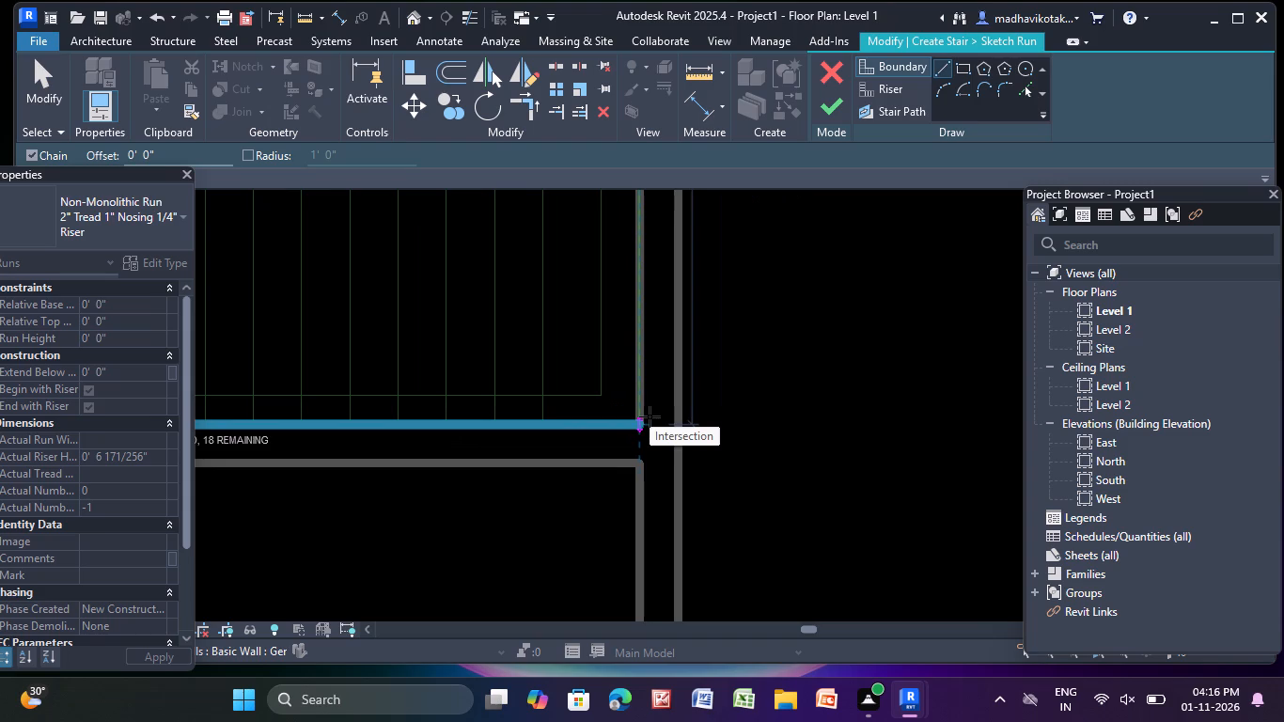
{"action": "left_click", "coordinate": [638, 421]}
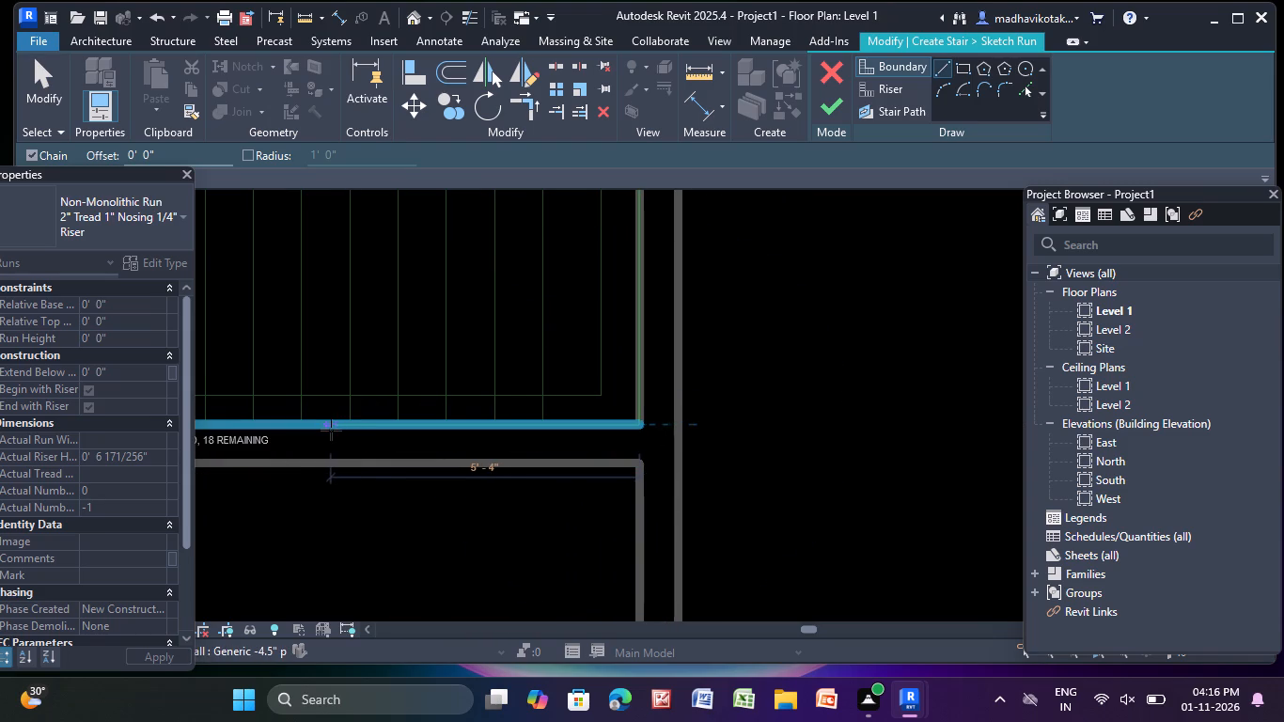
{"action": "scroll", "coordinate": [313, 429], "scroll_direction": "down", "scroll_amount": 4}
{"action": "middle_click_drag", "start_coordinate": [313, 429], "coordinate": [548, 456]}
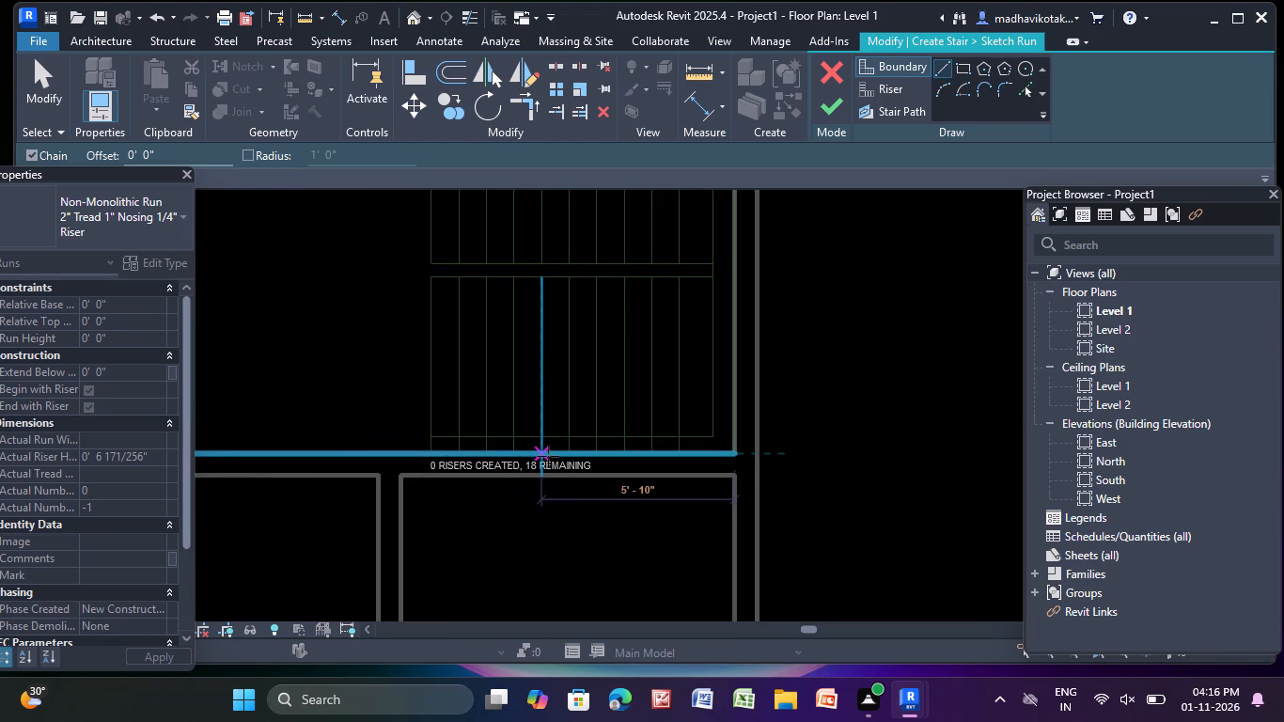
{"action": "left_click", "coordinate": [431, 453]}
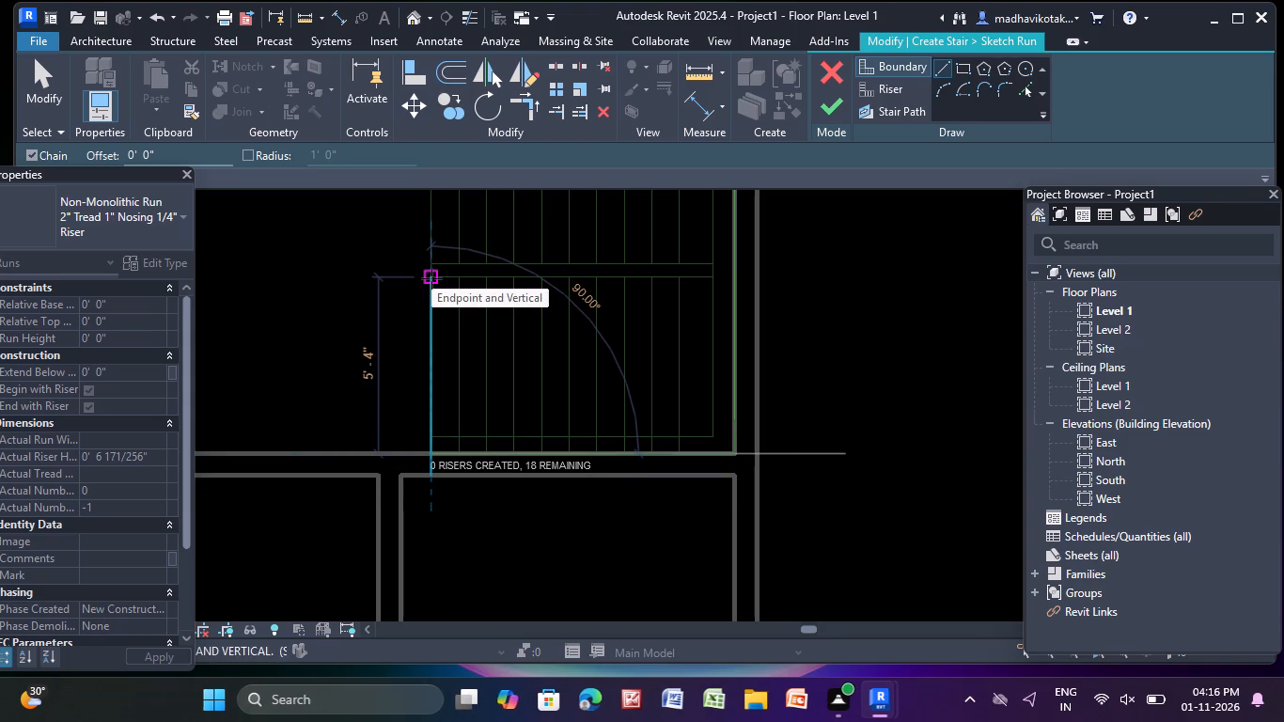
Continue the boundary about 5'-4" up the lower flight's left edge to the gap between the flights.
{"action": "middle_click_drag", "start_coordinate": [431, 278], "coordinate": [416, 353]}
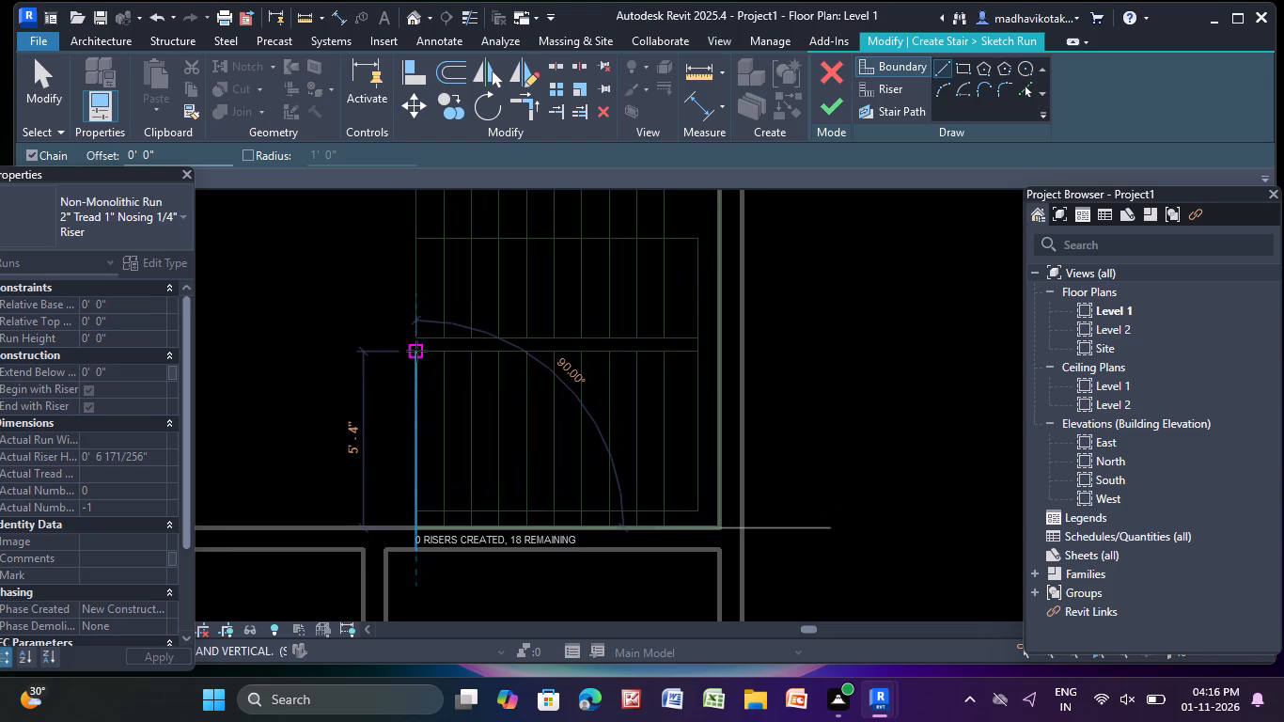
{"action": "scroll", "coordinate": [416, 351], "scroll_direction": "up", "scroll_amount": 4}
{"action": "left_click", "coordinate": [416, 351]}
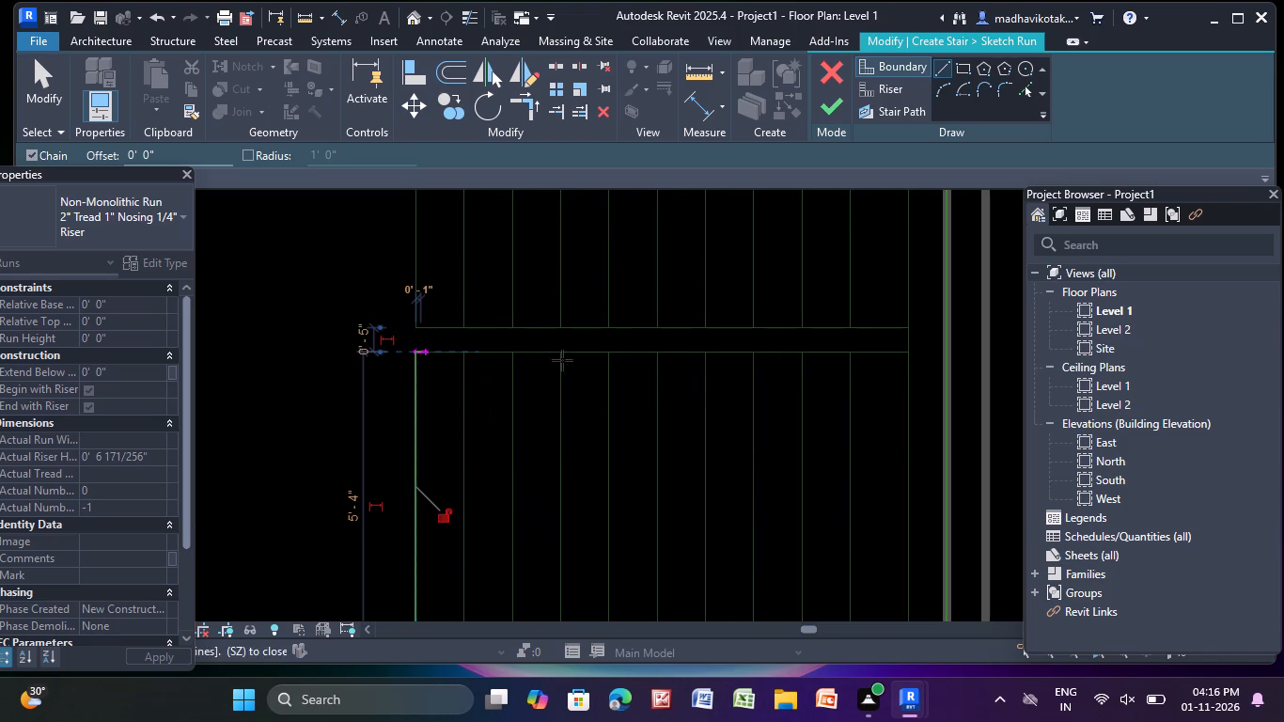
Outline the gap between the flights with boundary lines: 8'-6" along the lower edge, 5" across, and 8'-6" back along the upper edge.
{"action": "left_click", "coordinate": [911, 353]}
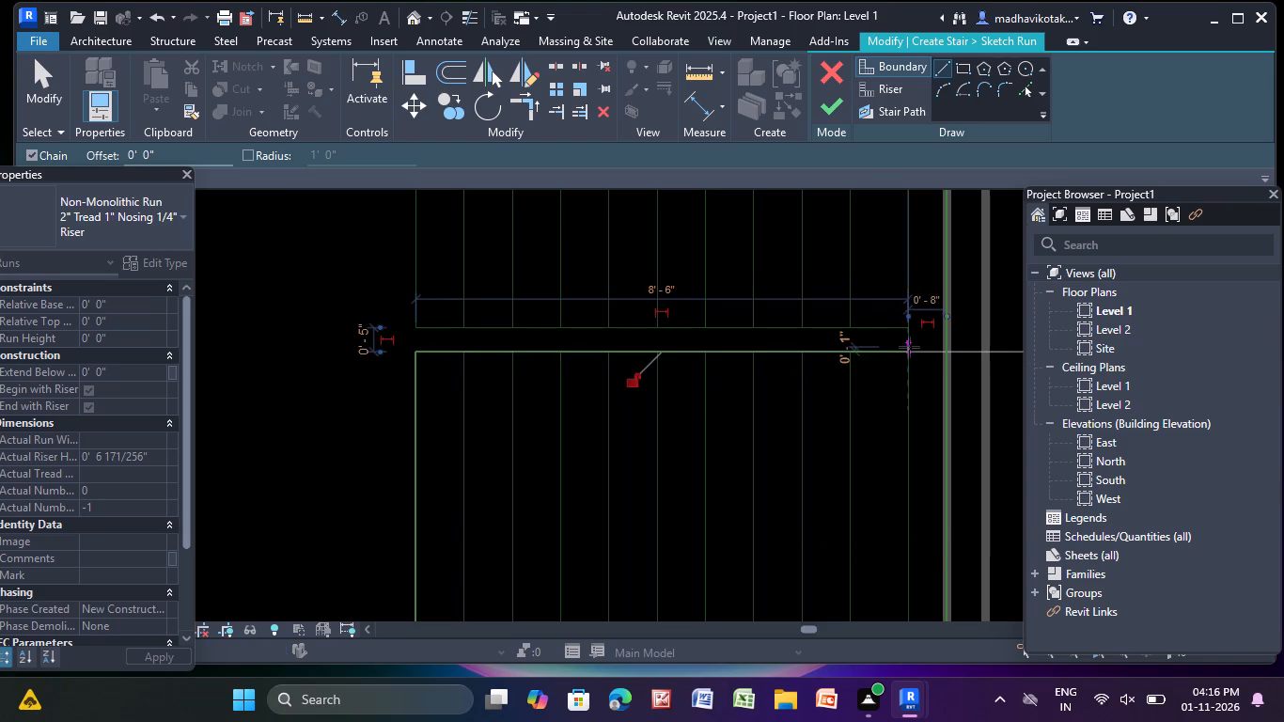
{"action": "scroll", "coordinate": [907, 338], "scroll_direction": "up", "scroll_amount": 3}
{"action": "left_click", "coordinate": [909, 326]}
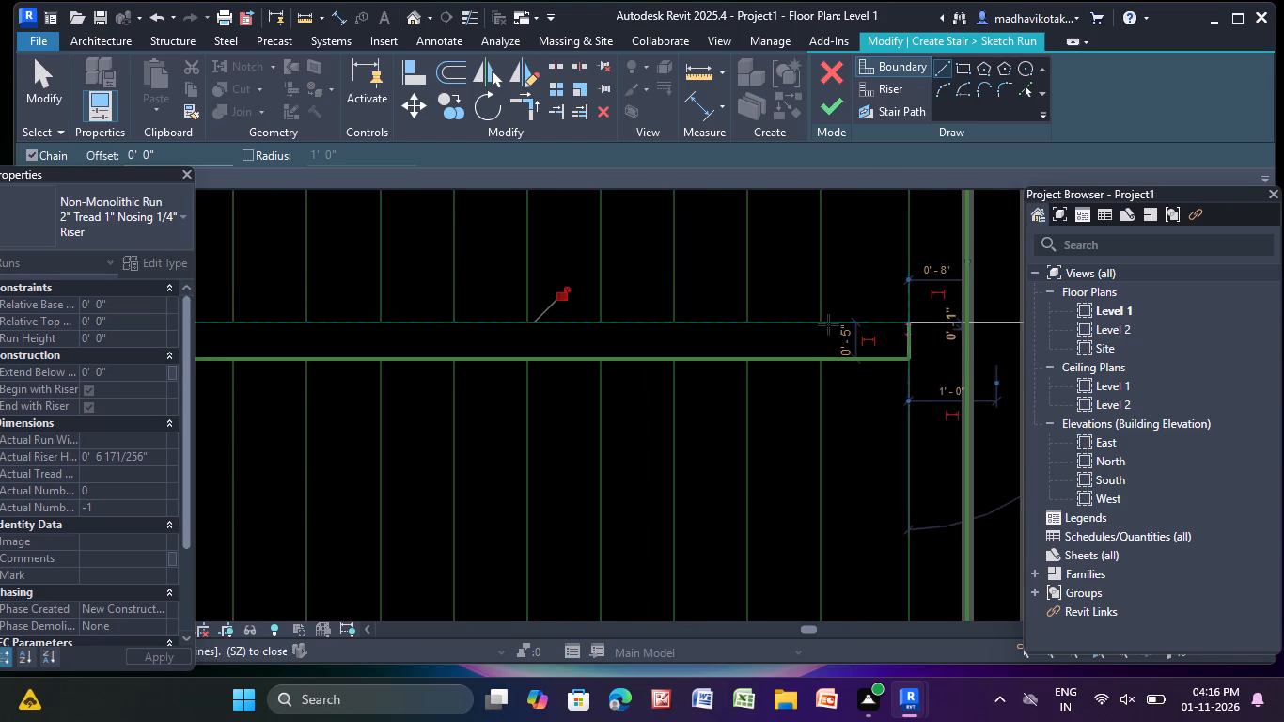
{"action": "scroll", "coordinate": [419, 323], "scroll_direction": "down", "scroll_amount": 5}
{"action": "middle_click_drag", "start_coordinate": [420, 322], "coordinate": [421, 322]}
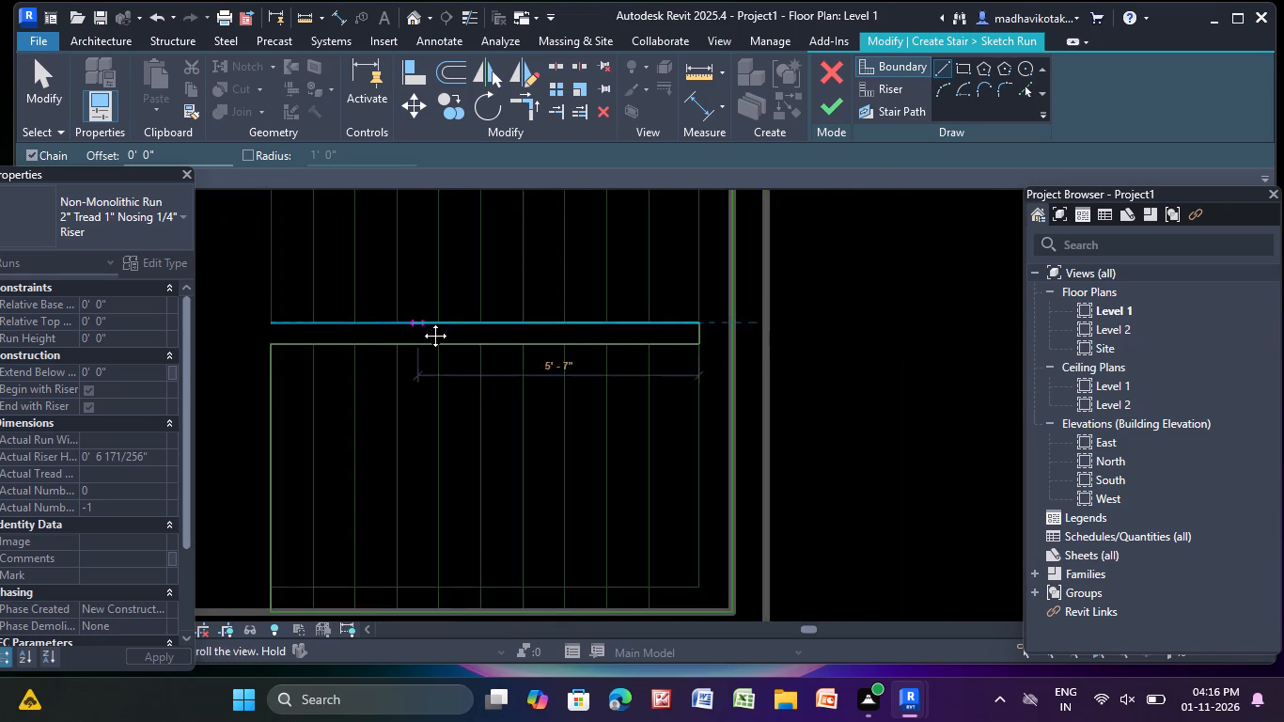
{"action": "middle_click_drag", "start_coordinate": [421, 322], "coordinate": [619, 353]}
{"action": "scroll", "coordinate": [487, 352], "scroll_direction": "up", "scroll_amount": 4}
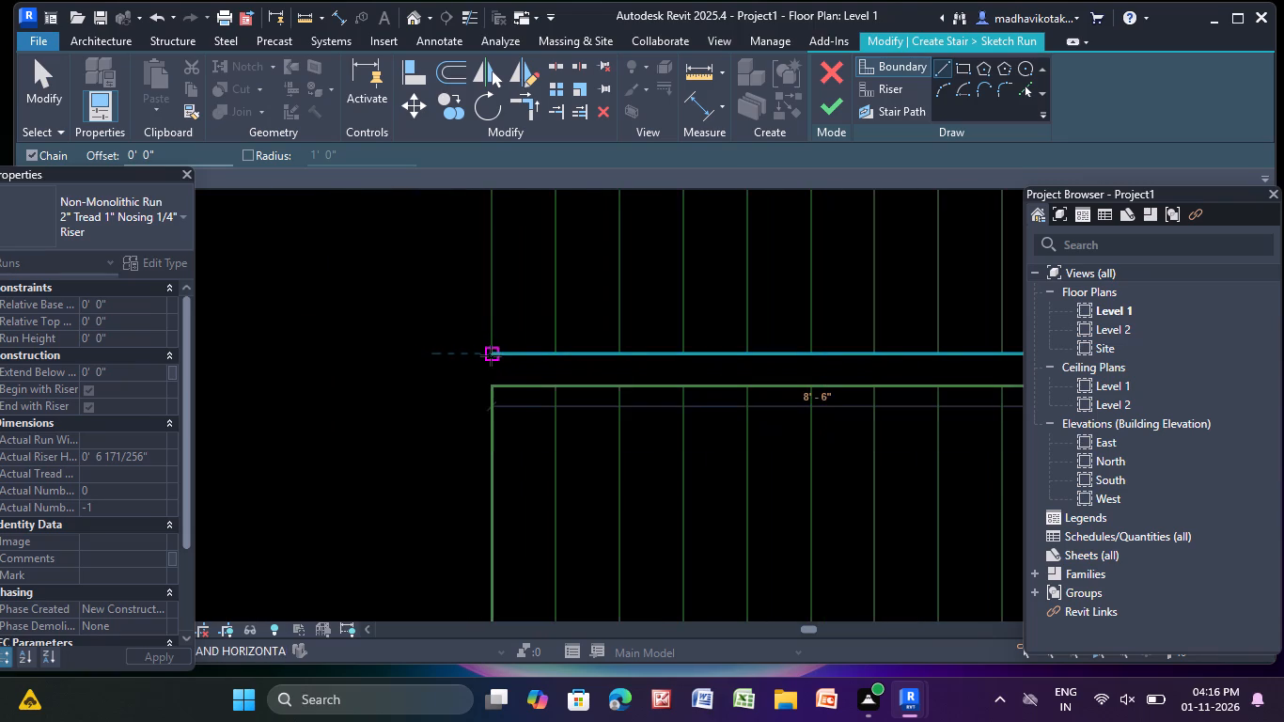
{"action": "left_click", "coordinate": [493, 354]}
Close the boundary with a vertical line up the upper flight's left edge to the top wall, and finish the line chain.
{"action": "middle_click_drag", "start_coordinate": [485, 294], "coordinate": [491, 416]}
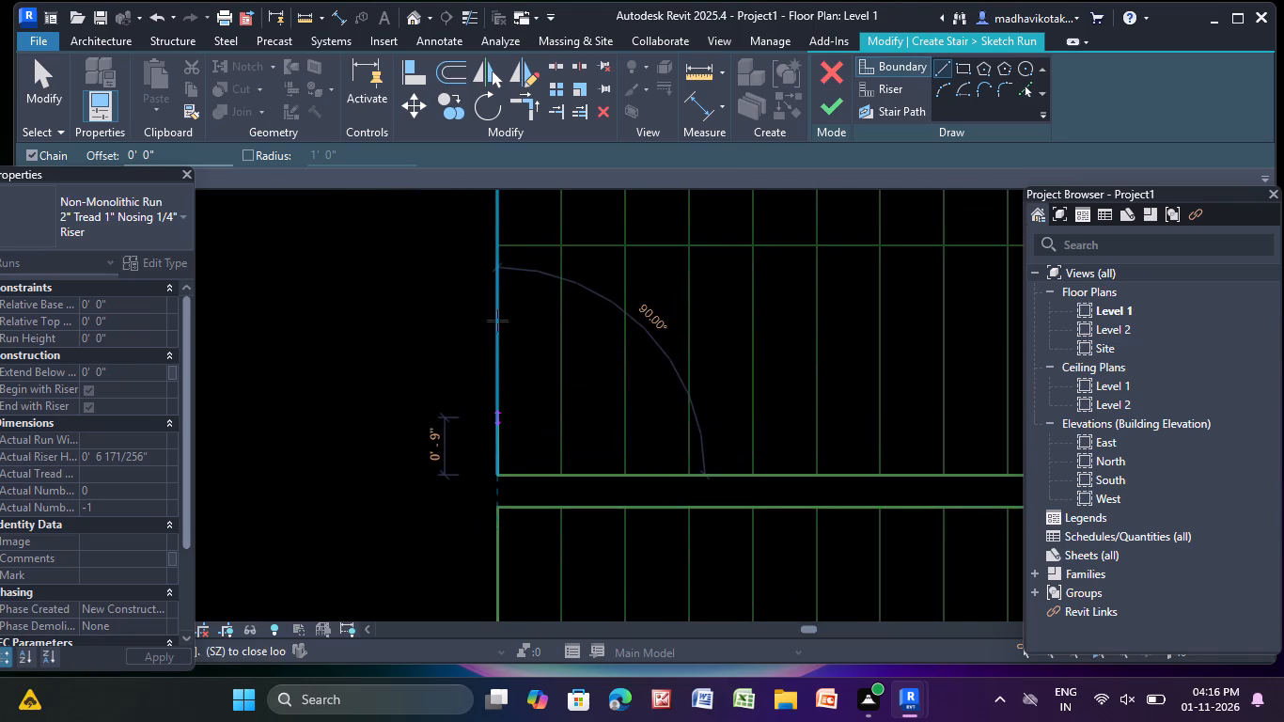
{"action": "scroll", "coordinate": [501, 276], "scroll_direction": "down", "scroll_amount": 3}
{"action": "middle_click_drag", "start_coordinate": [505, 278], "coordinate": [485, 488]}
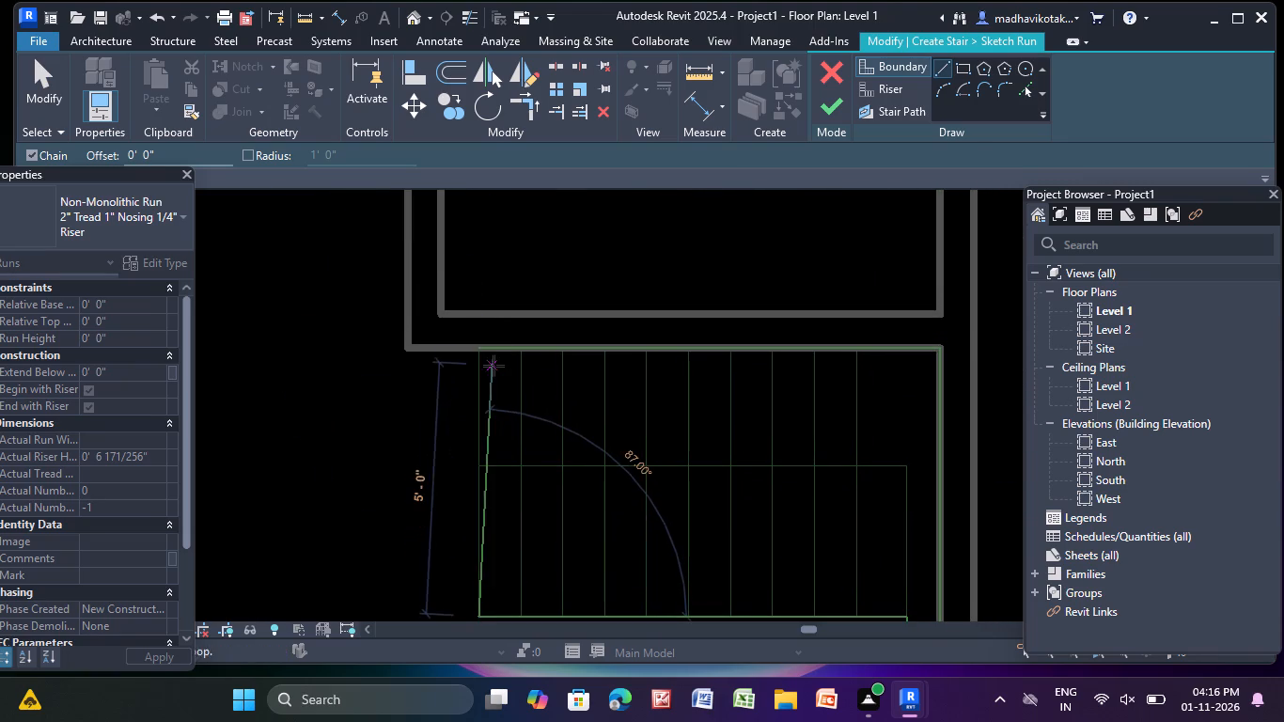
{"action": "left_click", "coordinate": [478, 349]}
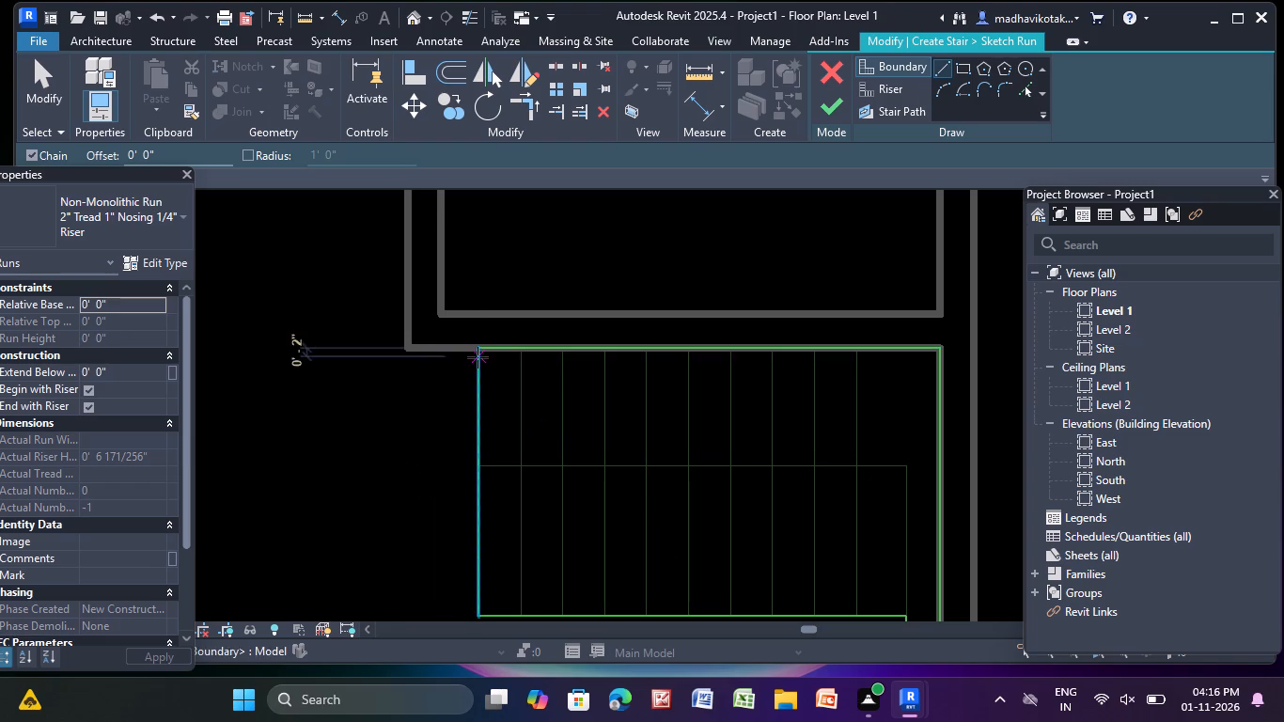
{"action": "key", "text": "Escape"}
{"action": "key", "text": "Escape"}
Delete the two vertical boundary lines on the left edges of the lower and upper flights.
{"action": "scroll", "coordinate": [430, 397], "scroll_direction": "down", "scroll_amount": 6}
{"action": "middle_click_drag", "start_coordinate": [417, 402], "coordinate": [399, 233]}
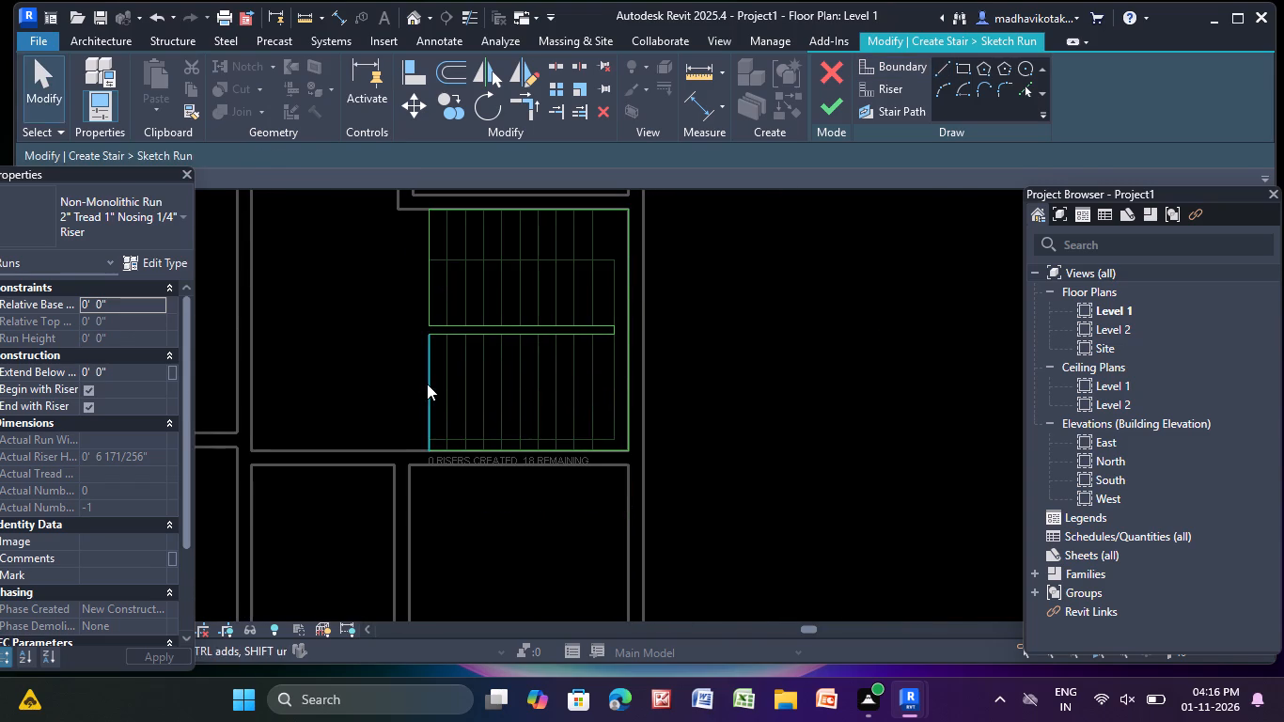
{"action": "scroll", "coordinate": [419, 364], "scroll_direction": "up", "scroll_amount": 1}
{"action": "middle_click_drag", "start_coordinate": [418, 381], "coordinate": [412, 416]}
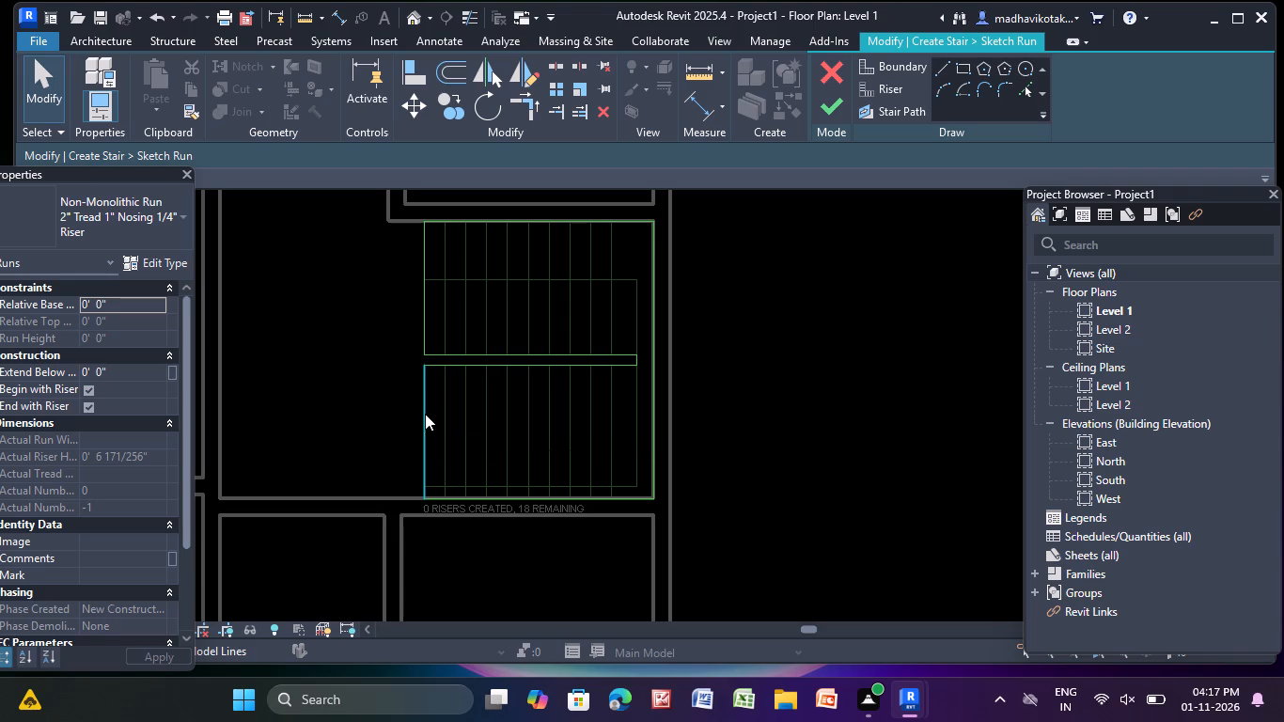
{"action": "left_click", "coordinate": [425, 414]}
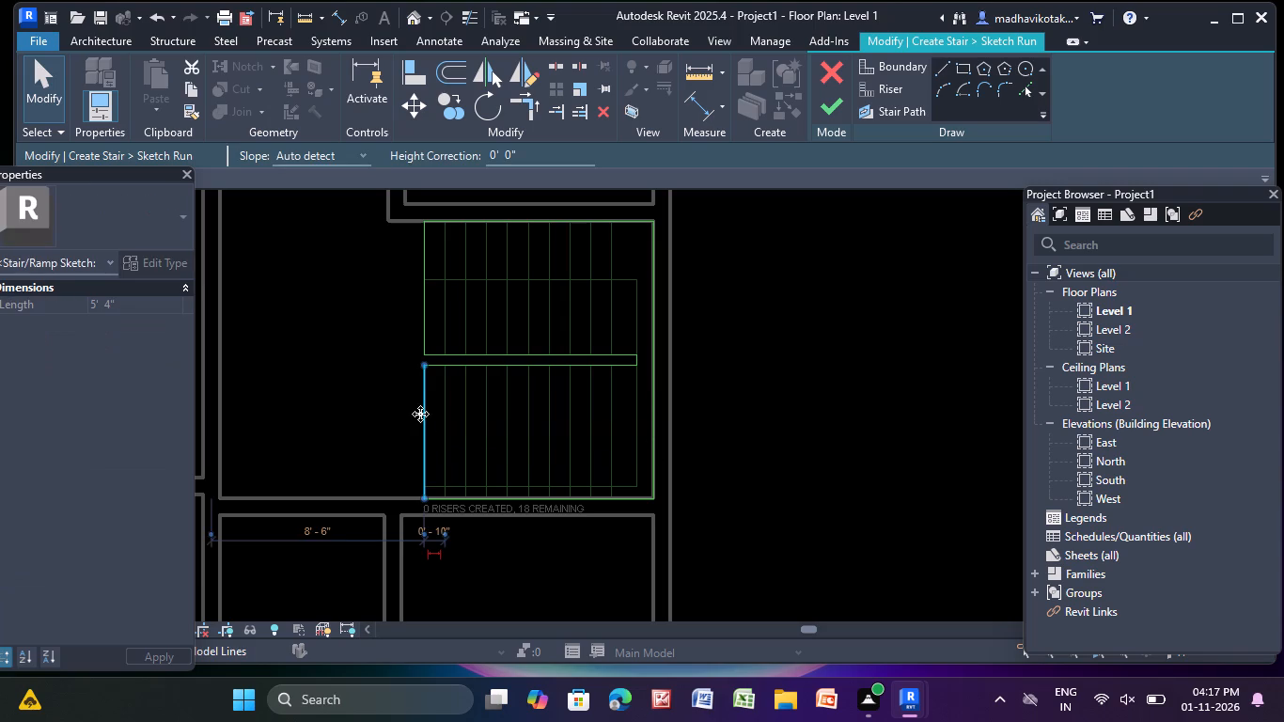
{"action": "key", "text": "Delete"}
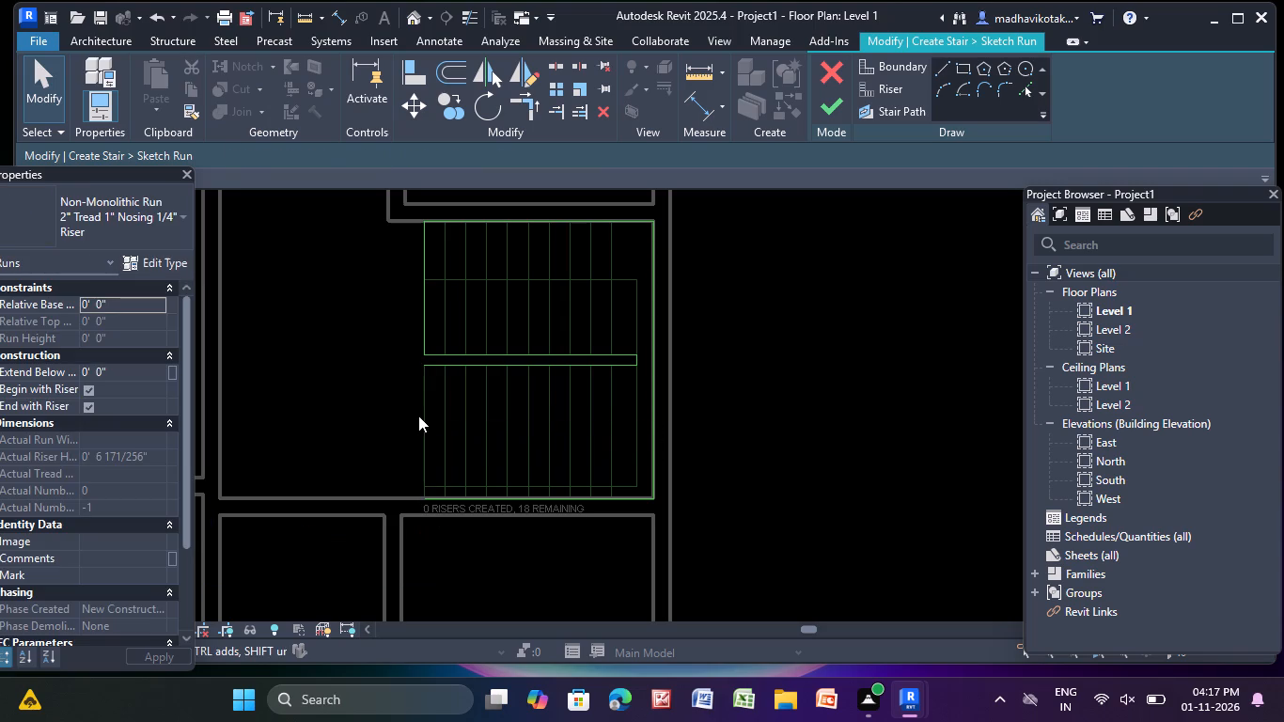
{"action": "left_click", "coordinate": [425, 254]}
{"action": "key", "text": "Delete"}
Draw a 5'-4" vertical riser line on the upper flight's left edge, from the top boundary down to the gap between the flights.
{"action": "left_click", "coordinate": [878, 95]}
{"action": "left_click", "coordinate": [943, 66]}
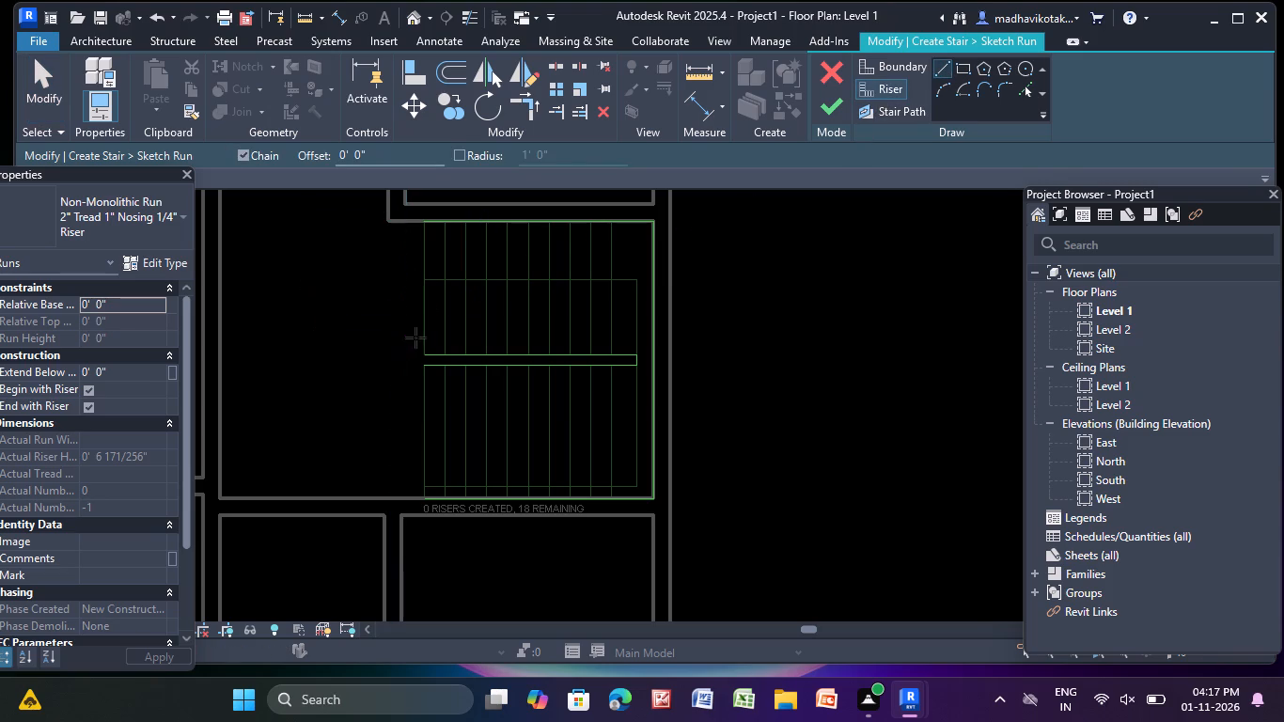
{"action": "scroll", "coordinate": [429, 228], "scroll_direction": "up", "scroll_amount": 8}
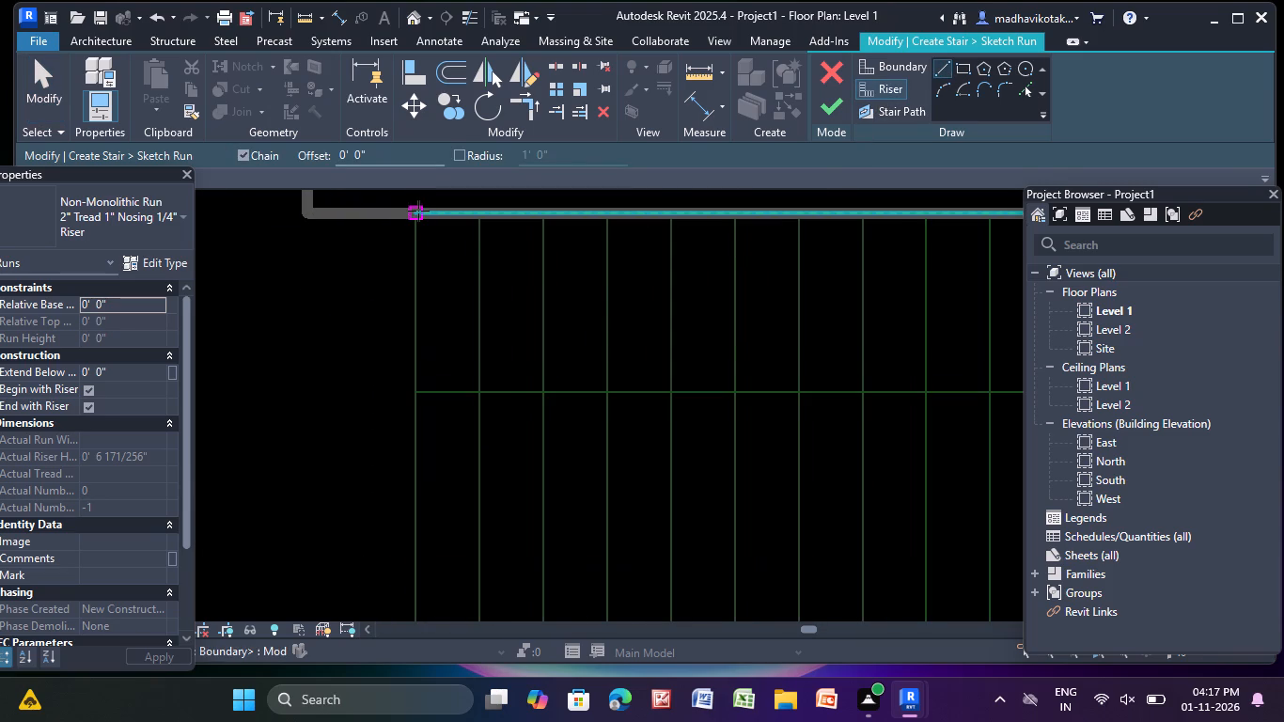
{"action": "left_click", "coordinate": [418, 211]}
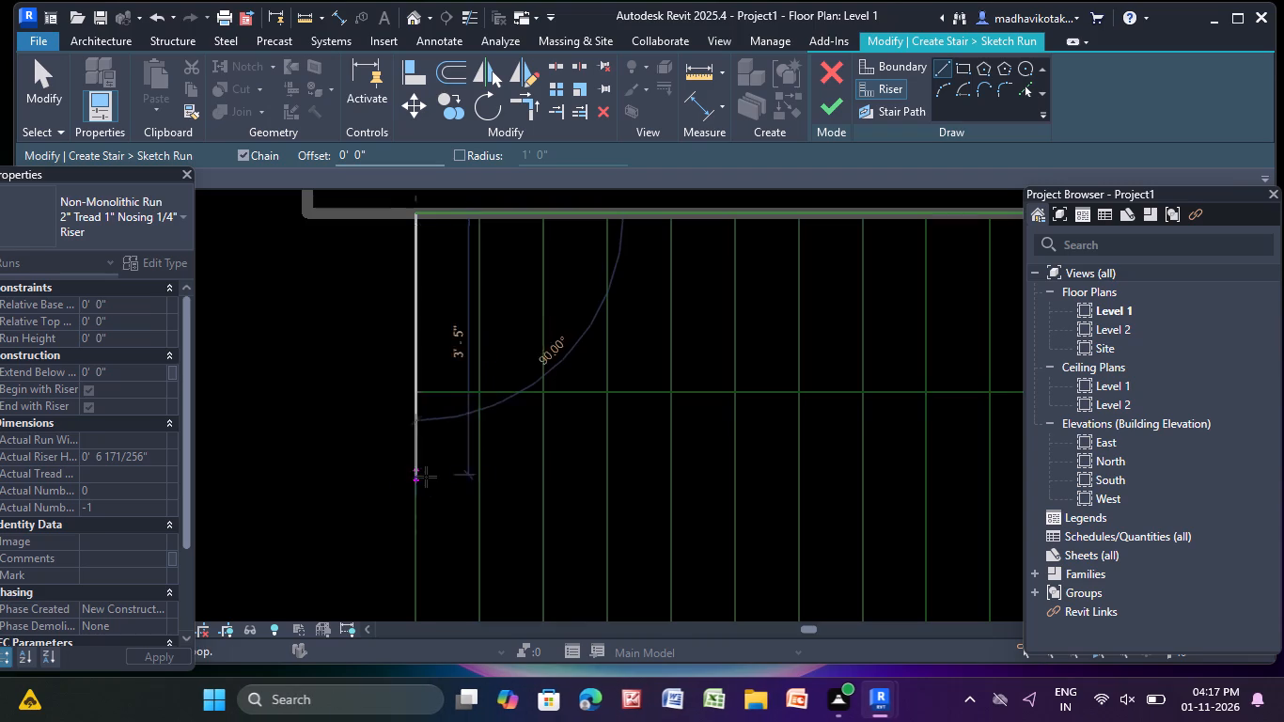
{"action": "scroll", "coordinate": [426, 477], "scroll_direction": "down", "scroll_amount": 4}
{"action": "middle_click_drag", "start_coordinate": [415, 457], "coordinate": [393, 403]}
{"action": "middle_click_drag", "start_coordinate": [392, 398], "coordinate": [387, 374]}
{"action": "scroll", "coordinate": [387, 374], "scroll_direction": "up", "scroll_amount": 5}
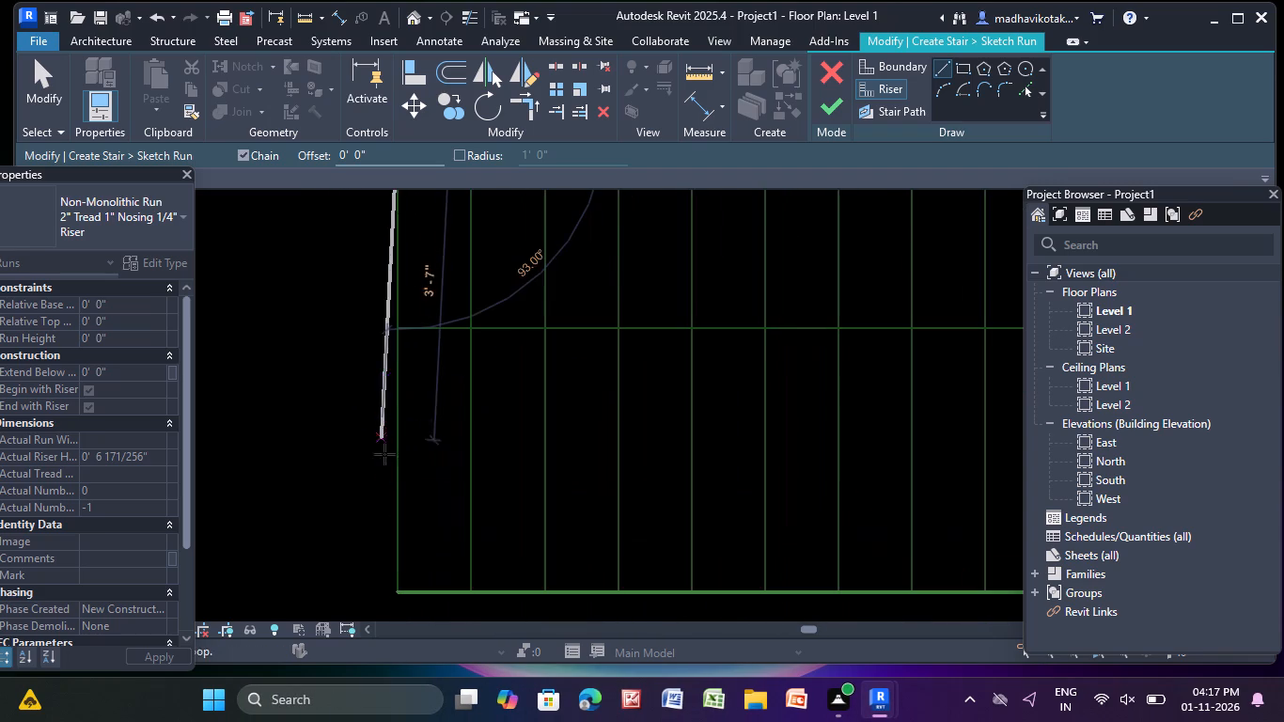
{"action": "left_click", "coordinate": [401, 592]}
Draw a 4'-10" vertical riser line on the lower flight's left edge, from the gap's lower edge down to the horizontal guide line.
{"action": "scroll", "coordinate": [403, 581], "scroll_direction": "down", "scroll_amount": 4}
{"action": "middle_click_drag", "start_coordinate": [416, 559], "coordinate": [328, 204]}
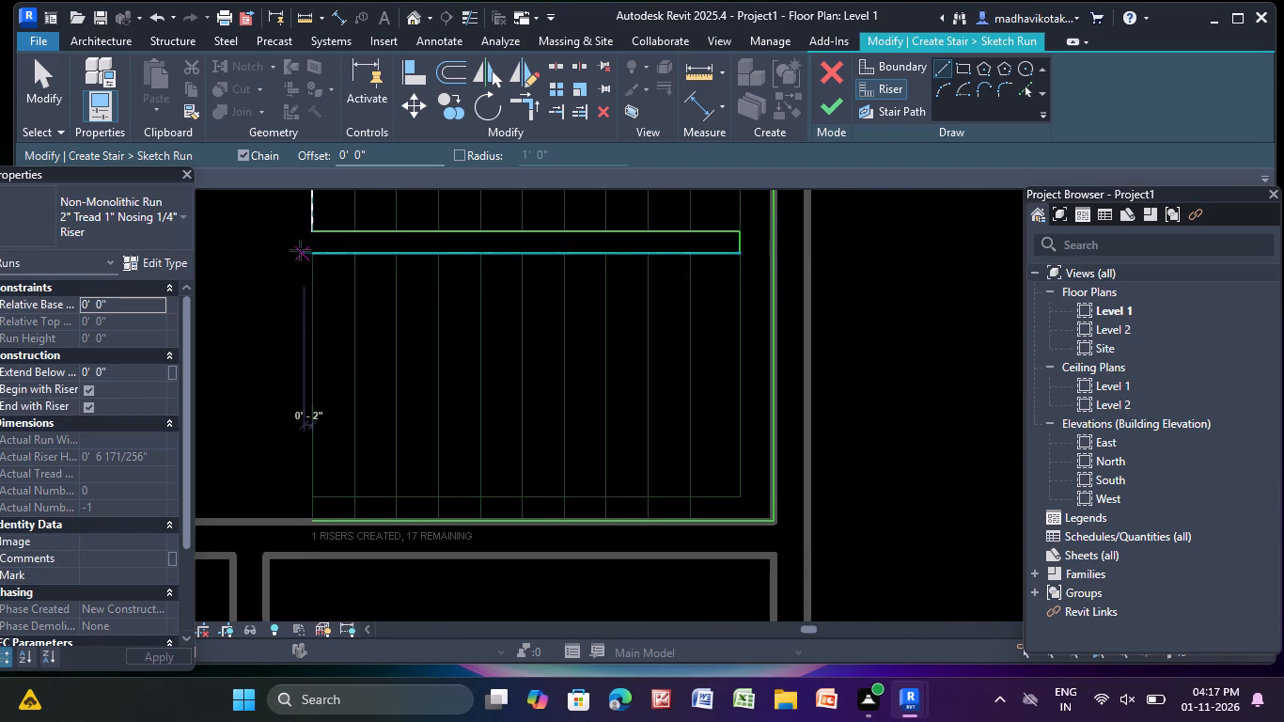
{"action": "scroll", "coordinate": [300, 250], "scroll_direction": "up", "scroll_amount": 4}
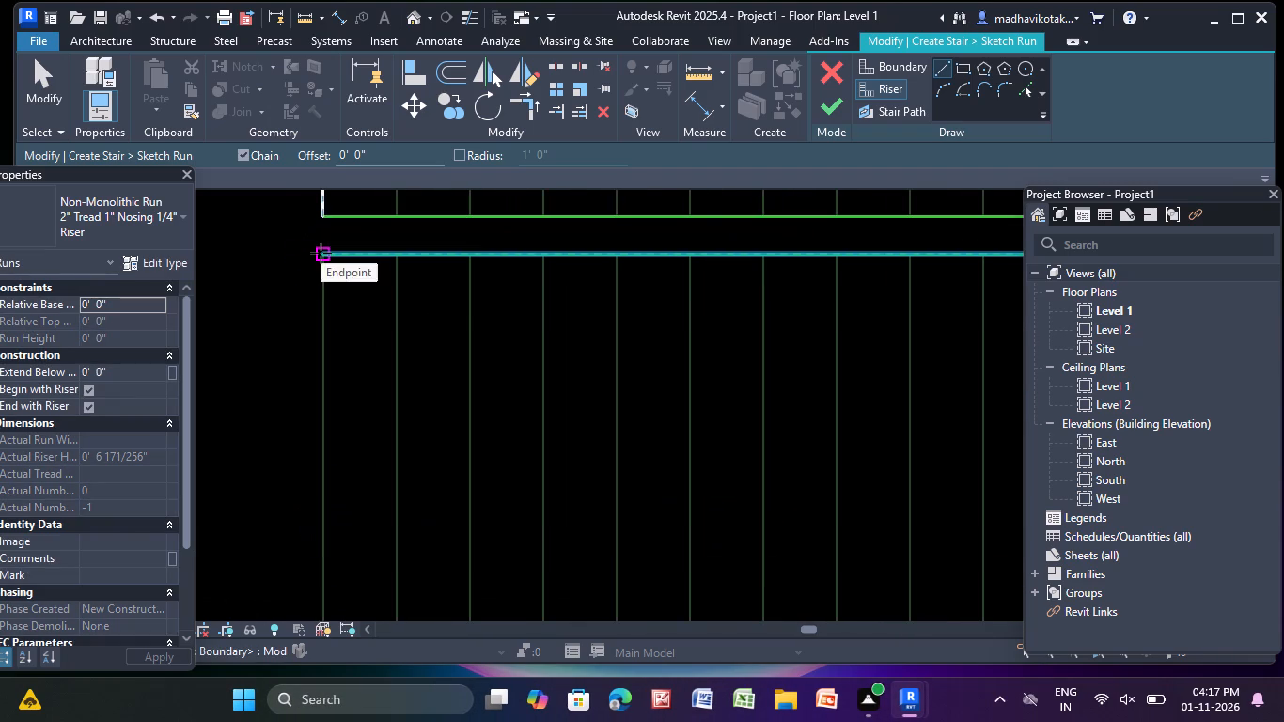
{"action": "left_click", "coordinate": [322, 255]}
{"action": "scroll", "coordinate": [349, 519], "scroll_direction": "down", "scroll_amount": 4}
{"action": "middle_click_drag", "start_coordinate": [352, 521], "coordinate": [308, 378]}
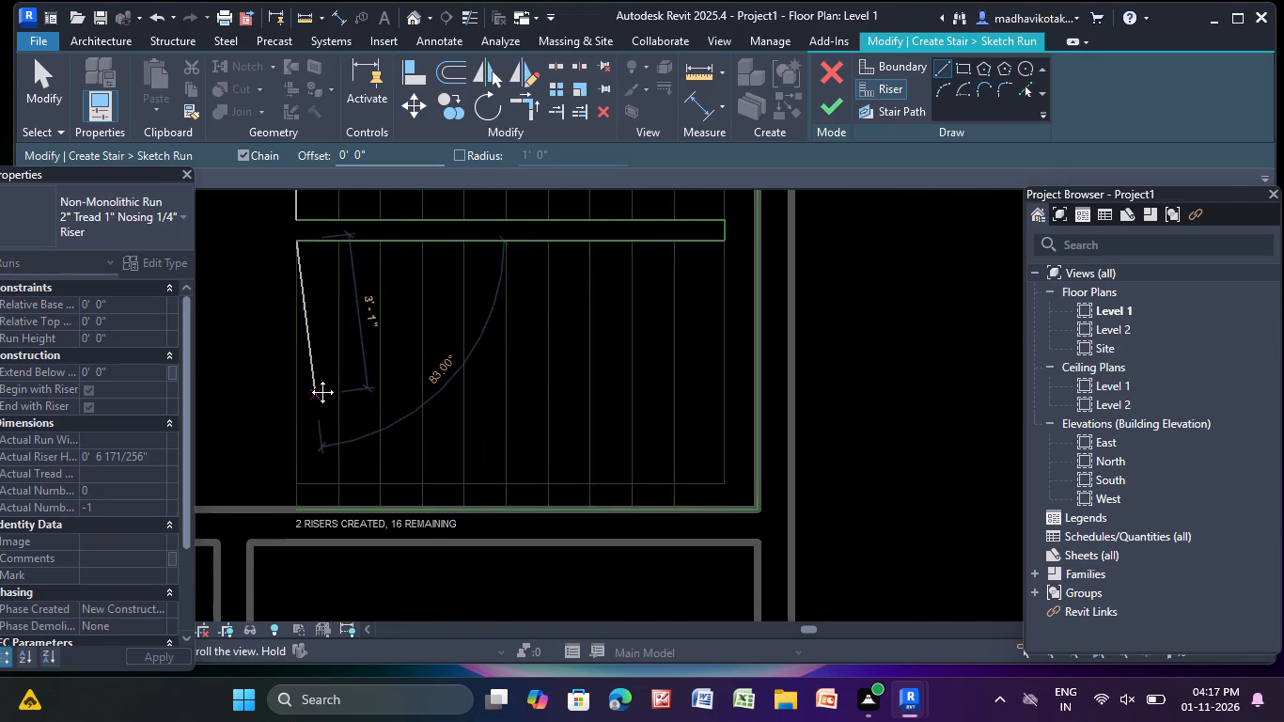
{"action": "middle_click_drag", "start_coordinate": [308, 378], "coordinate": [293, 369]}
{"action": "scroll", "coordinate": [280, 455], "scroll_direction": "up", "scroll_amount": 3}
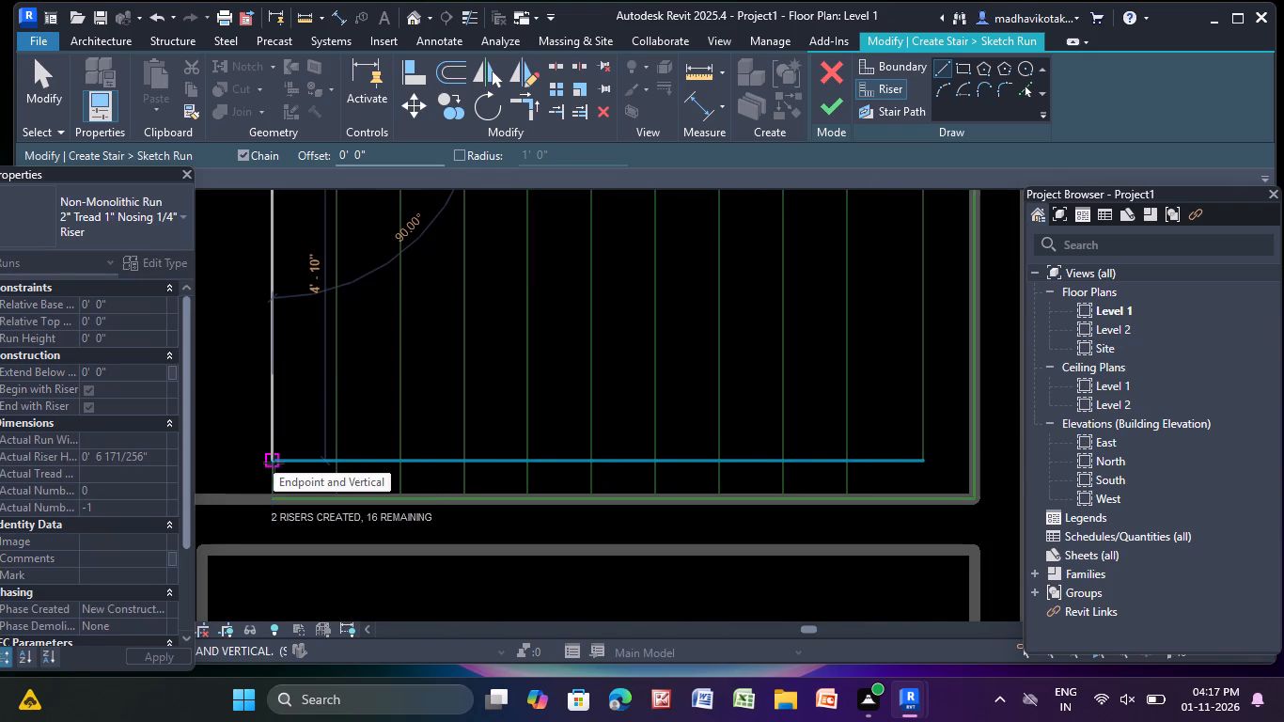
{"action": "left_click", "coordinate": [274, 460]}
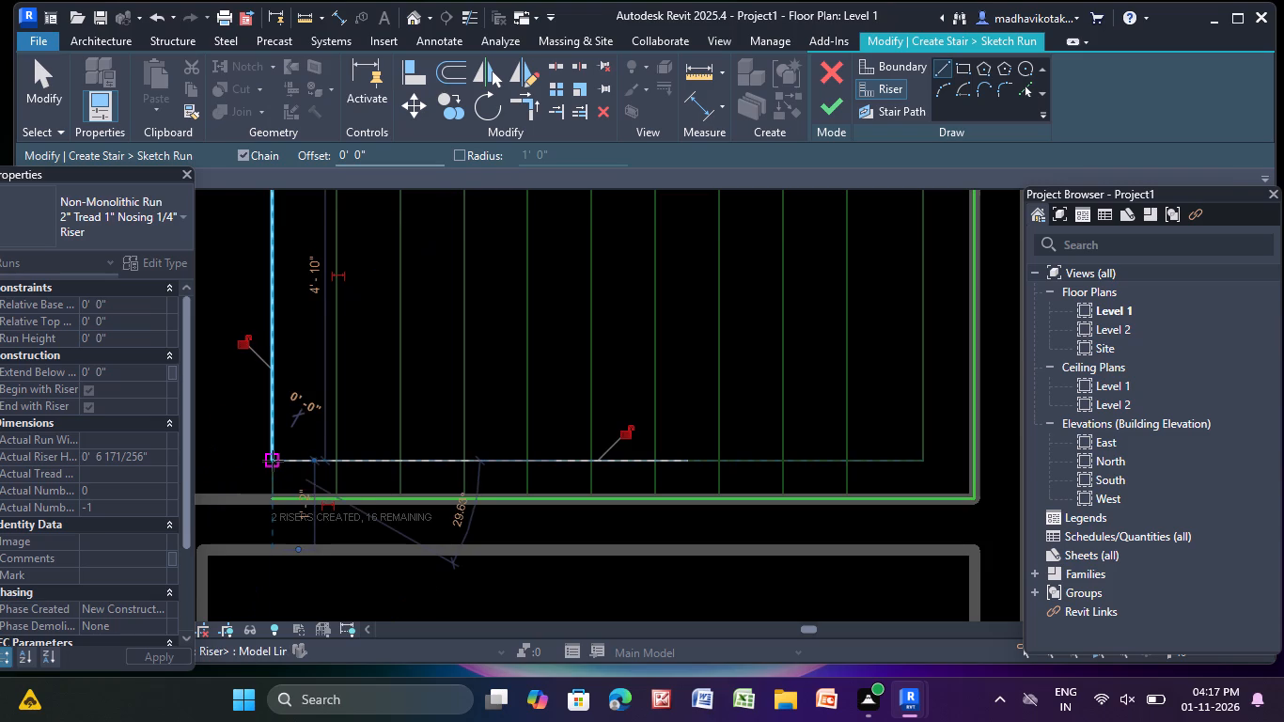
{"action": "key", "text": "Escape"}
{"action": "scroll", "coordinate": [296, 392], "scroll_direction": "down", "scroll_amount": 6}
{"action": "middle_click", "coordinate": [291, 393]}
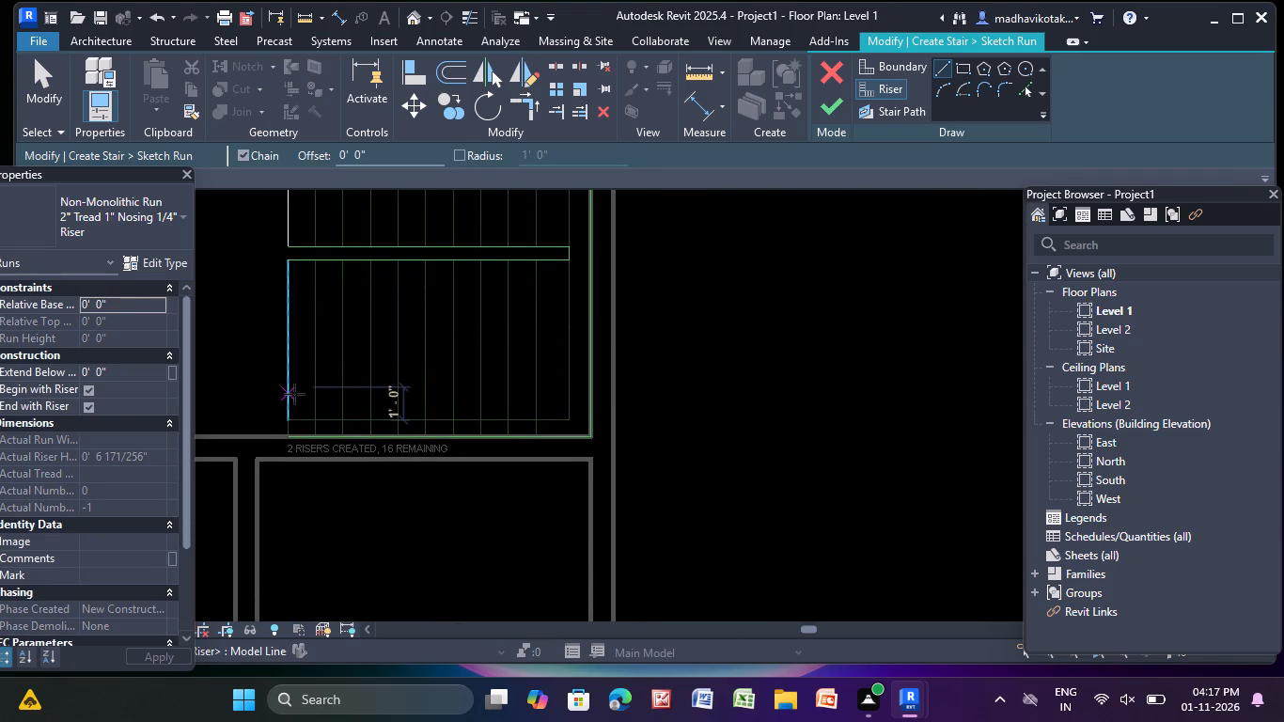
{"action": "key", "text": "Escape"}
{"action": "key", "text": "Escape"}
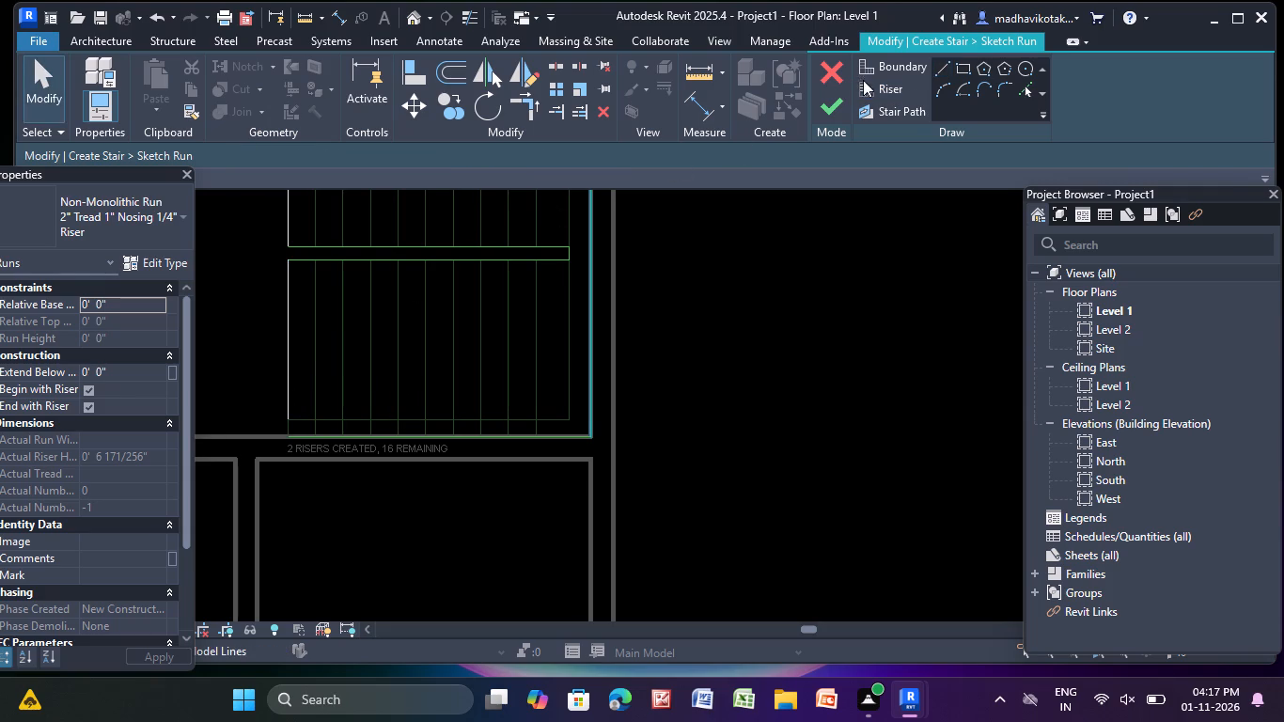
Draw a short vertical boundary line from the bottom boundary's left end up to the lower end of the lower flight's riser.
{"action": "left_click", "coordinate": [881, 71]}
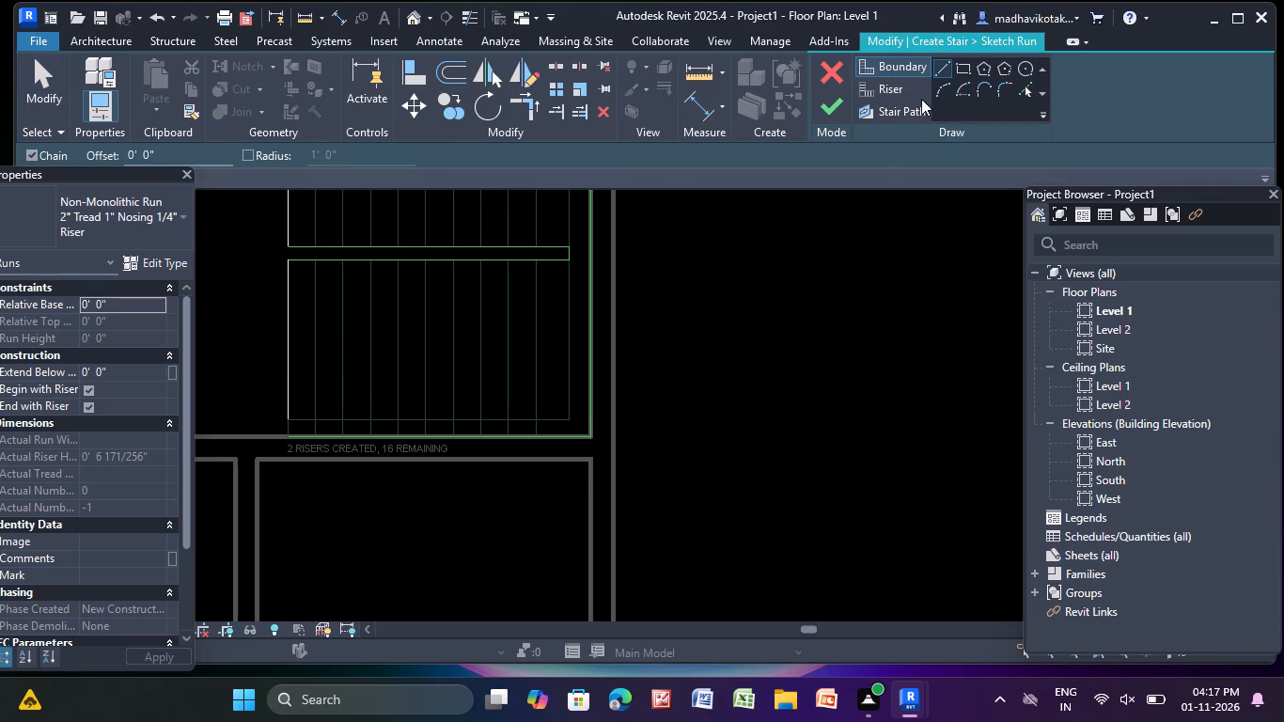
{"action": "left_click", "coordinate": [941, 69]}
{"action": "scroll", "coordinate": [290, 443], "scroll_direction": "up", "scroll_amount": 4}
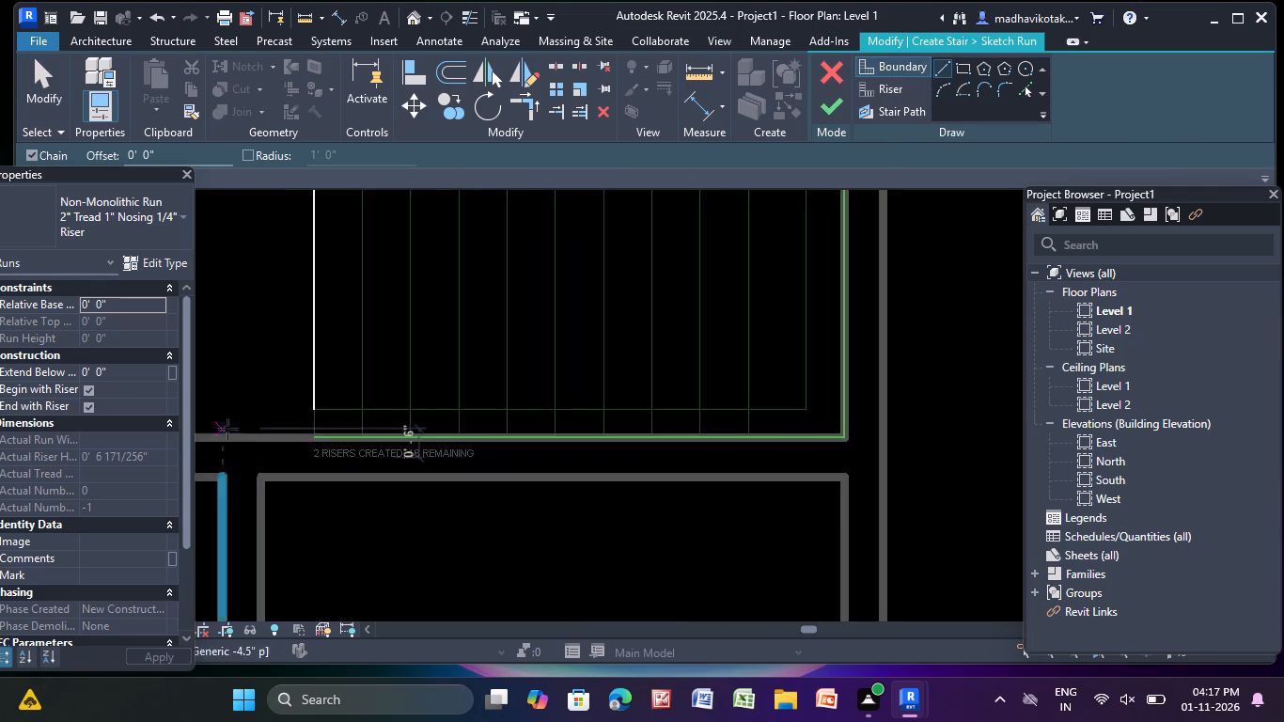
{"action": "scroll", "coordinate": [276, 428], "scroll_direction": "up", "scroll_amount": 5}
{"action": "left_click", "coordinate": [343, 447]}
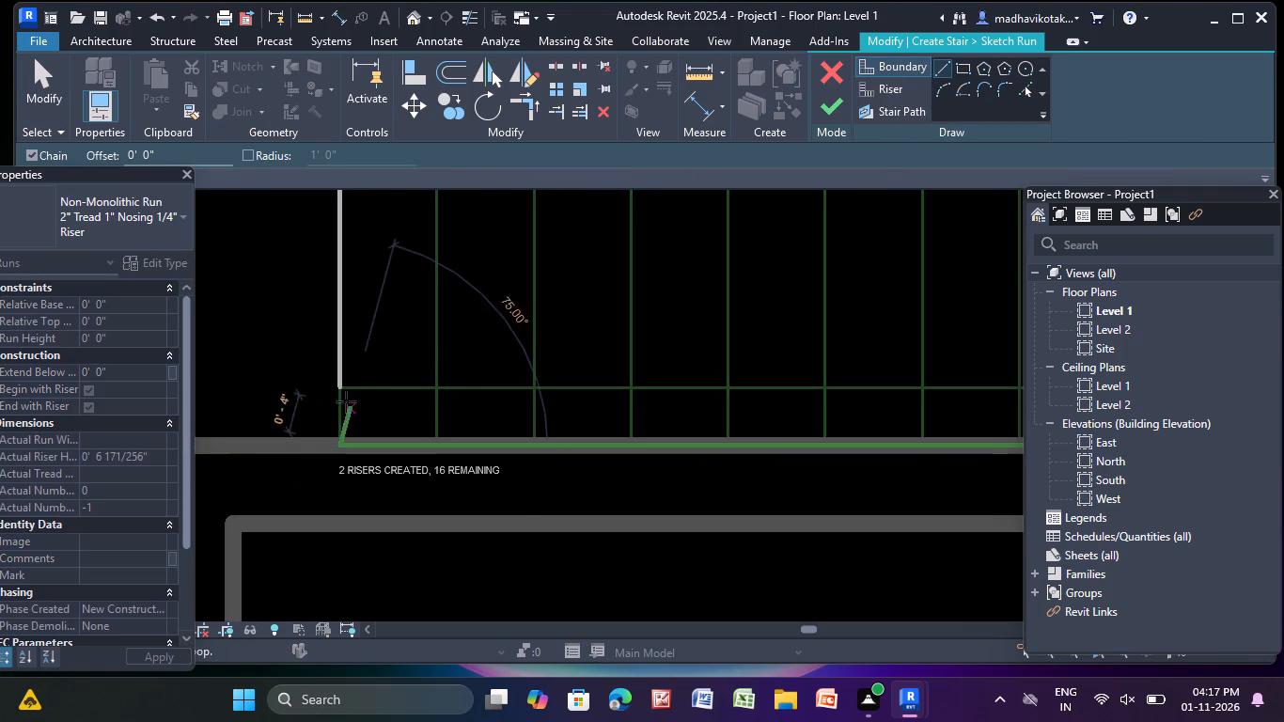
{"action": "left_click", "coordinate": [342, 392]}
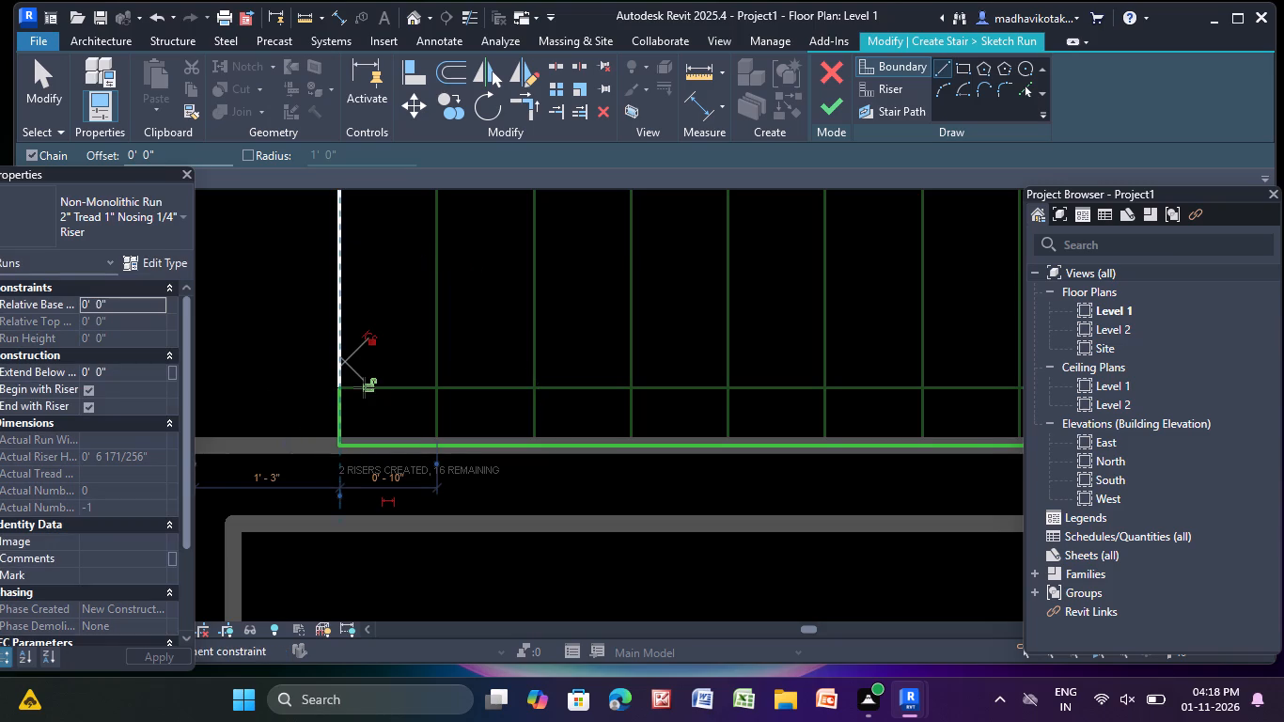
{"action": "key", "text": "Escape"}
{"action": "key", "text": "Escape"}
{"action": "key", "text": "Escape"}
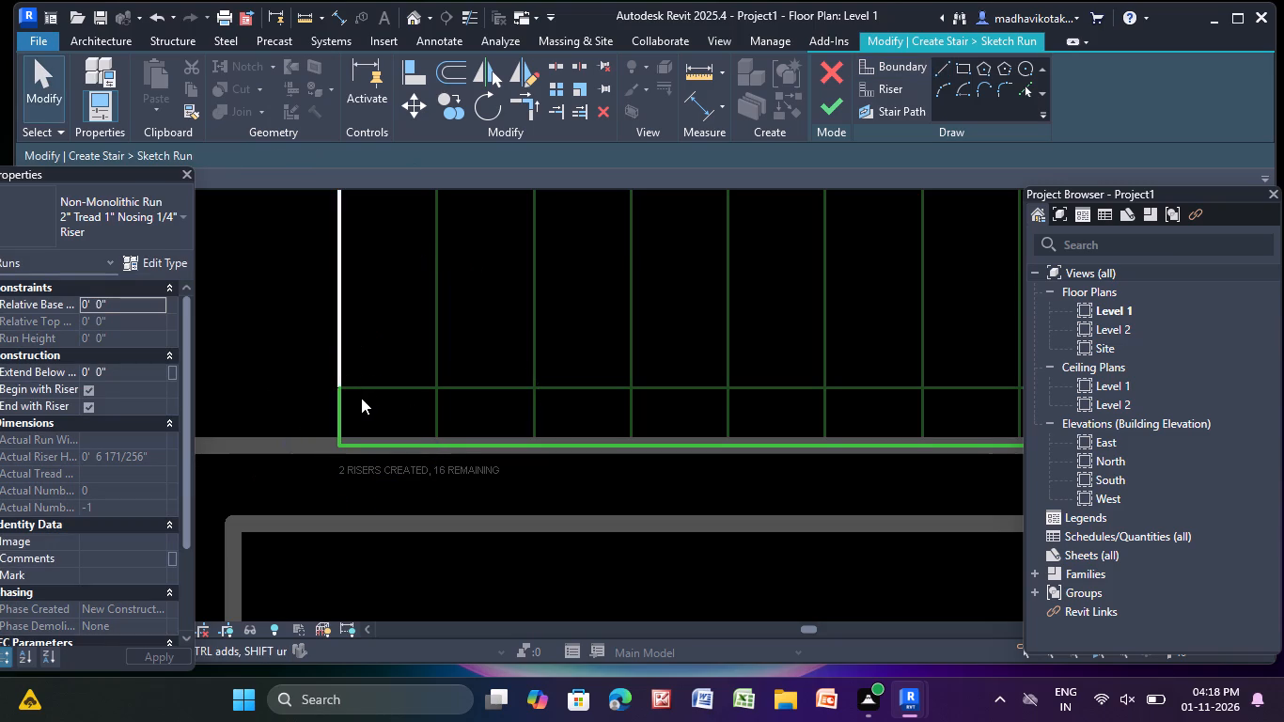
{"action": "key", "text": "Escape"}
{"action": "key", "text": "Escape"}
{"action": "key", "text": "Escape"}
{"action": "key", "text": "Escape"}
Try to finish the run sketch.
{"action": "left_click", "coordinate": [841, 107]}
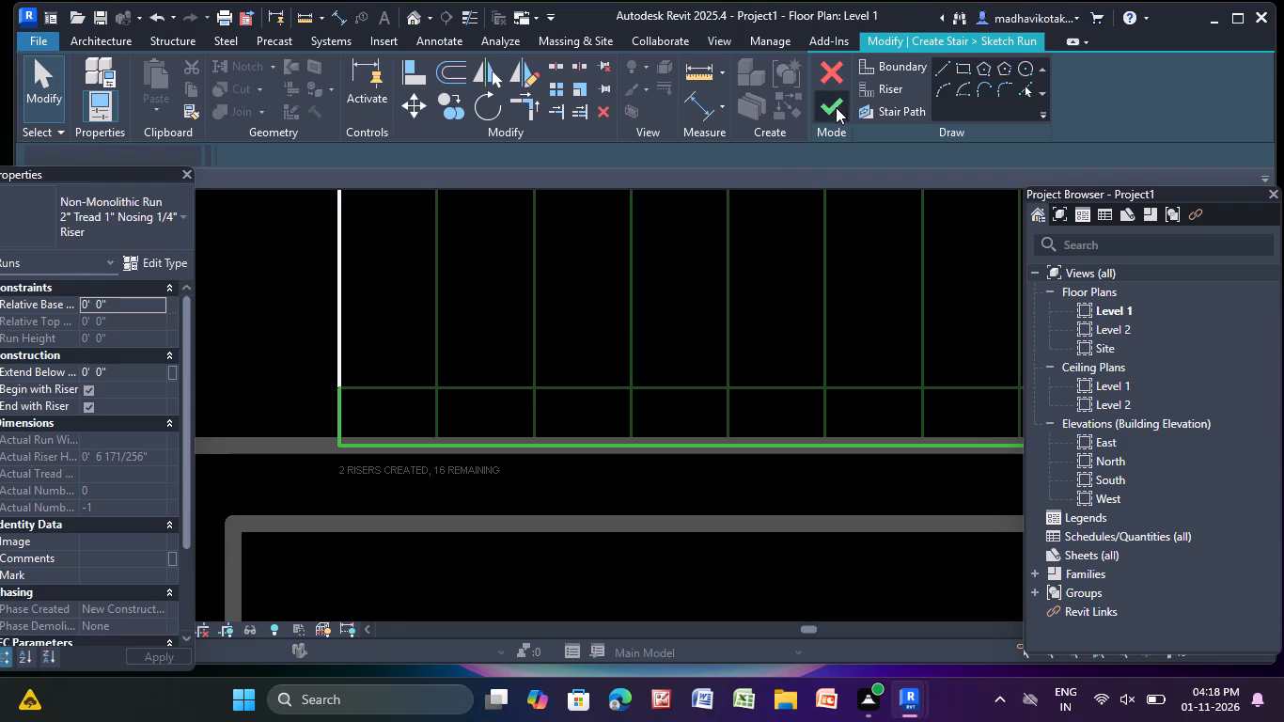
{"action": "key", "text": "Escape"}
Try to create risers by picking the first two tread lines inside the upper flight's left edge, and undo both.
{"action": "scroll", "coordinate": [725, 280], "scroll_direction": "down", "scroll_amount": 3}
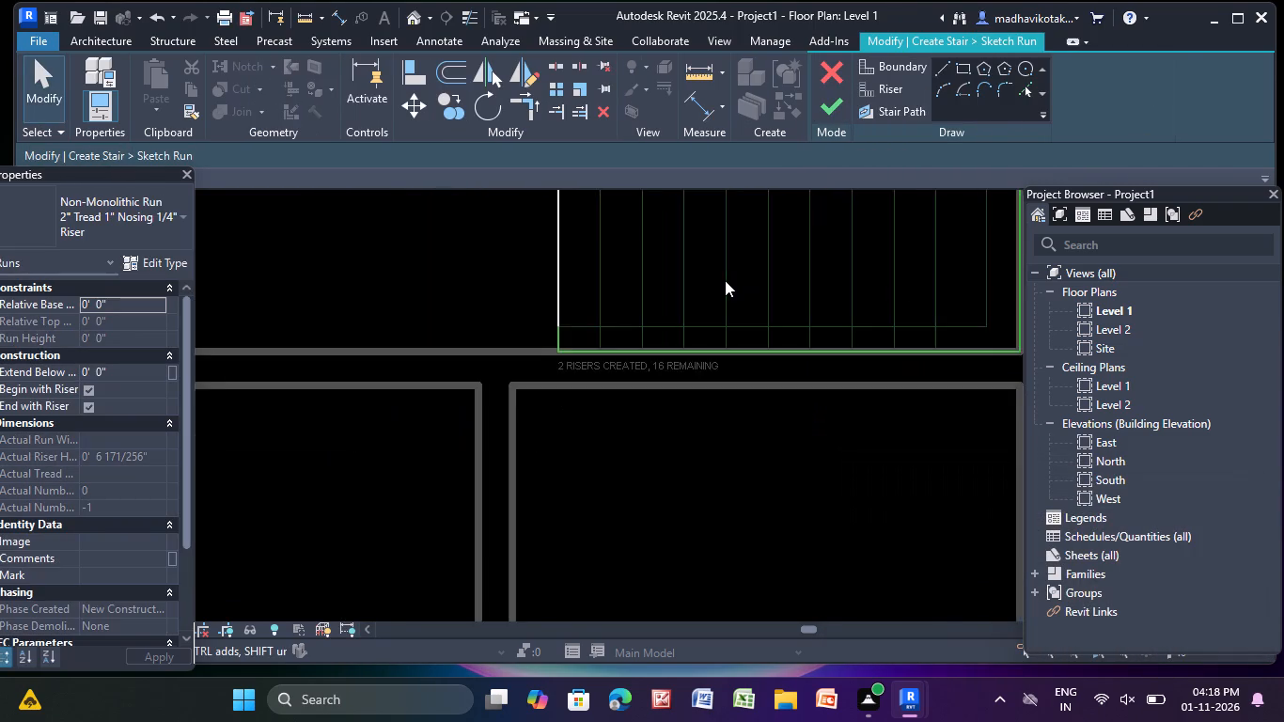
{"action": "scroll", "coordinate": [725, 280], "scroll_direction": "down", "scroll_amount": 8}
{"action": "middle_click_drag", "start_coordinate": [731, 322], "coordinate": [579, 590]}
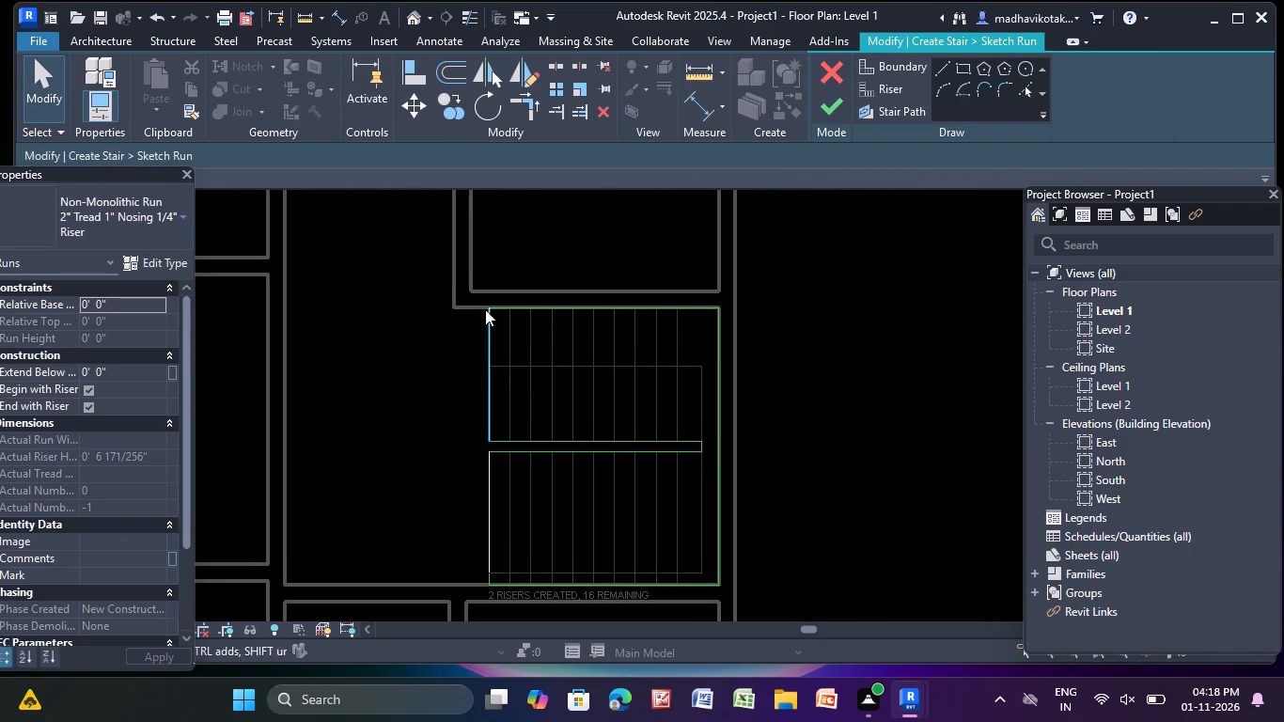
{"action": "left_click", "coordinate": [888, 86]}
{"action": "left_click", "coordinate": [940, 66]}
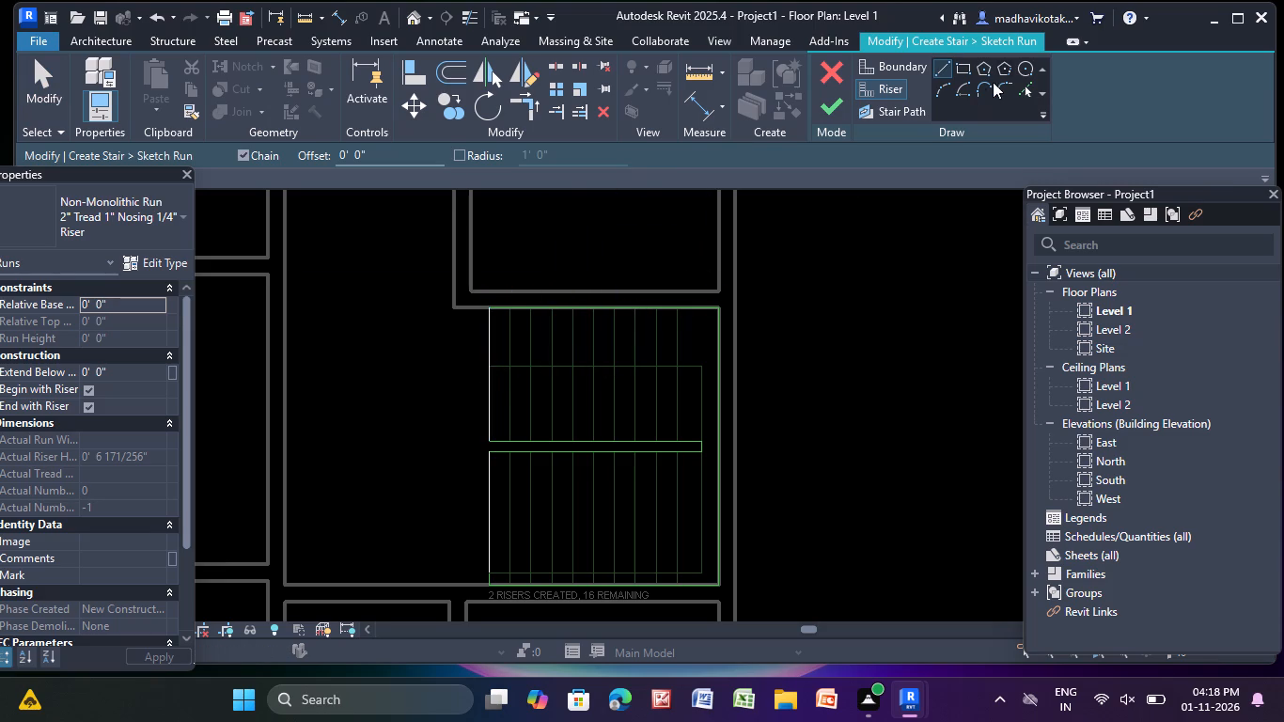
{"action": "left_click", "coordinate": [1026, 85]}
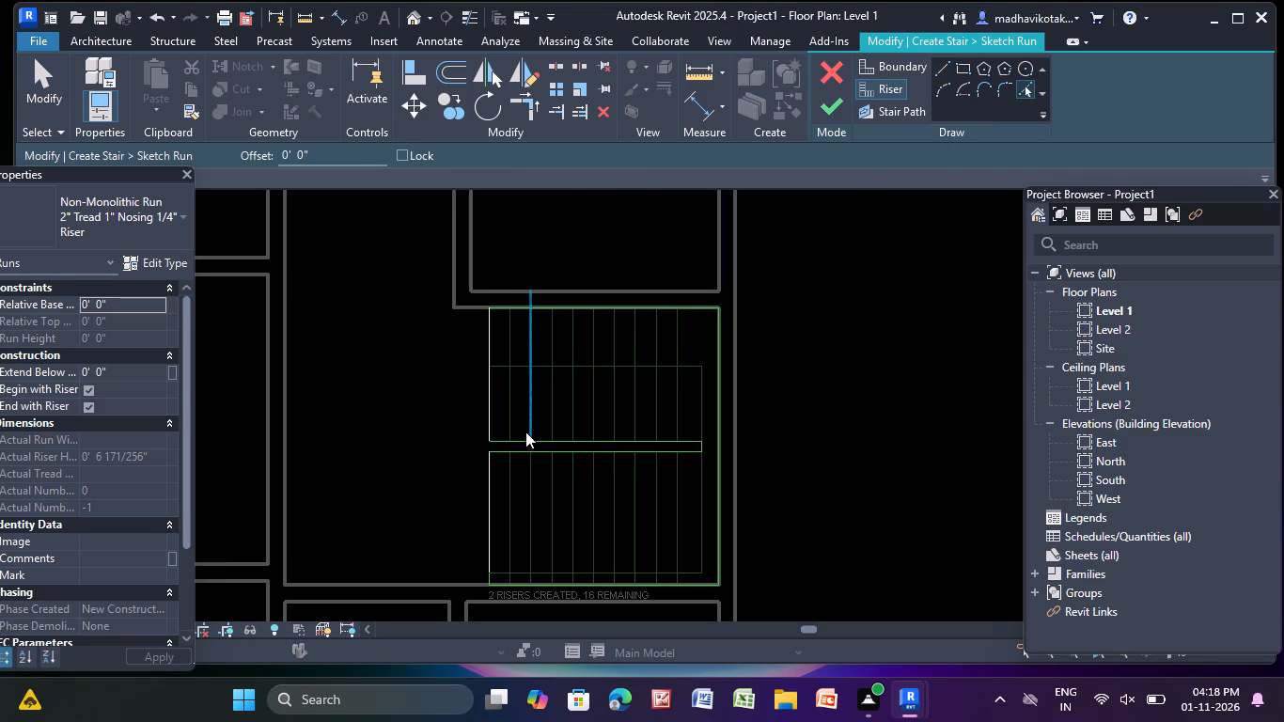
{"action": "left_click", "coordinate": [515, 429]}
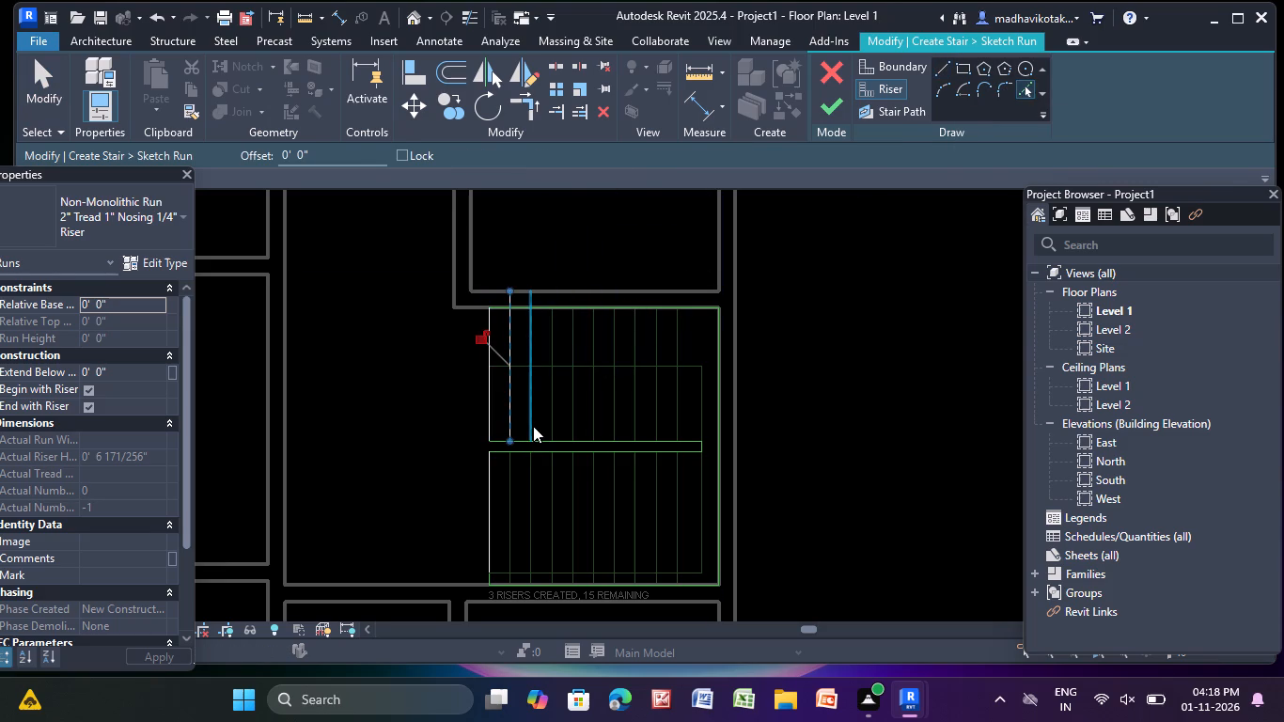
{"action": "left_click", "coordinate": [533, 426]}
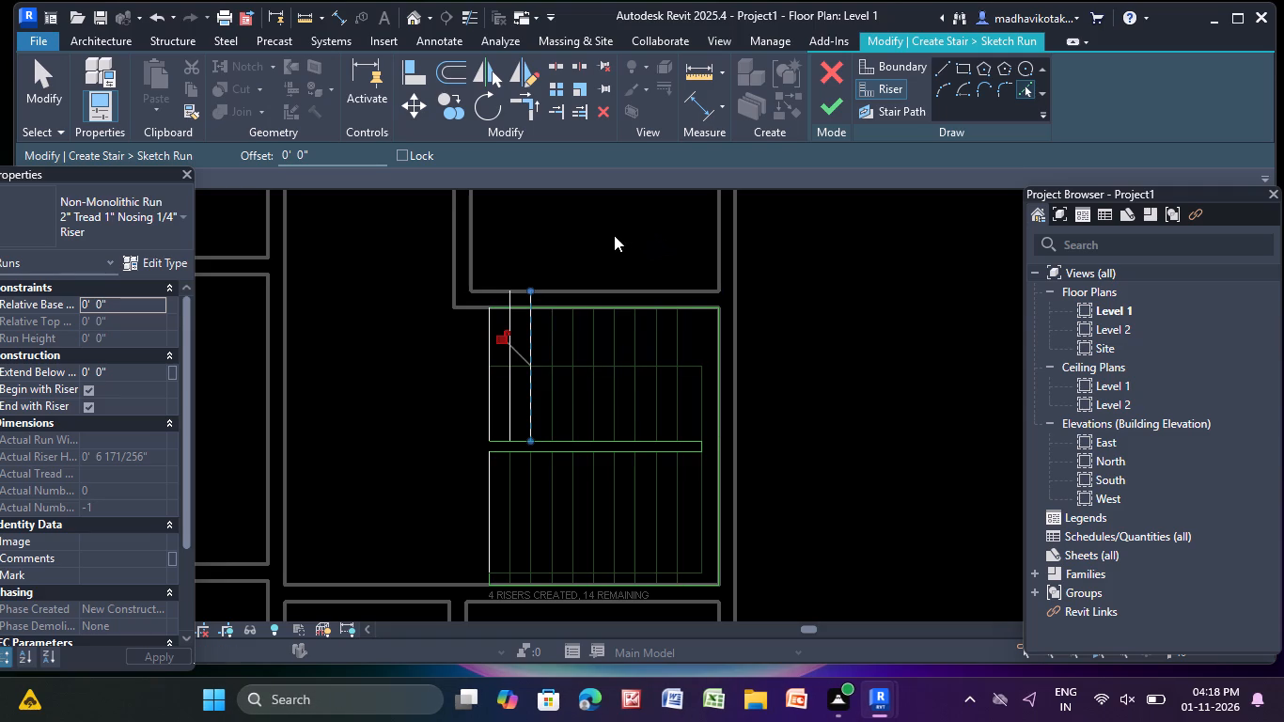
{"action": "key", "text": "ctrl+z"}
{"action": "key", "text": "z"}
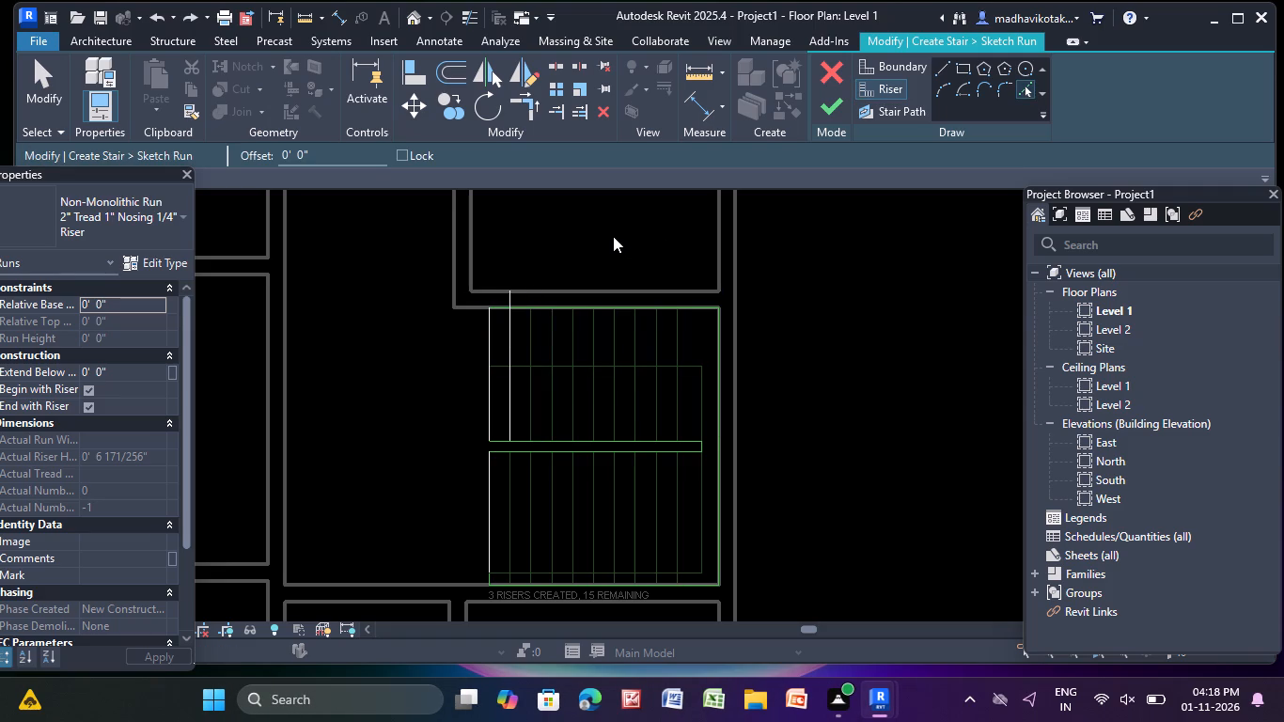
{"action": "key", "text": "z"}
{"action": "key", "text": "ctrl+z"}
Draw two 5'-4" vertical riser lines over the upper flight's first two tread lines, spaced 10" in from its left edge riser.
{"action": "left_click", "coordinate": [886, 97]}
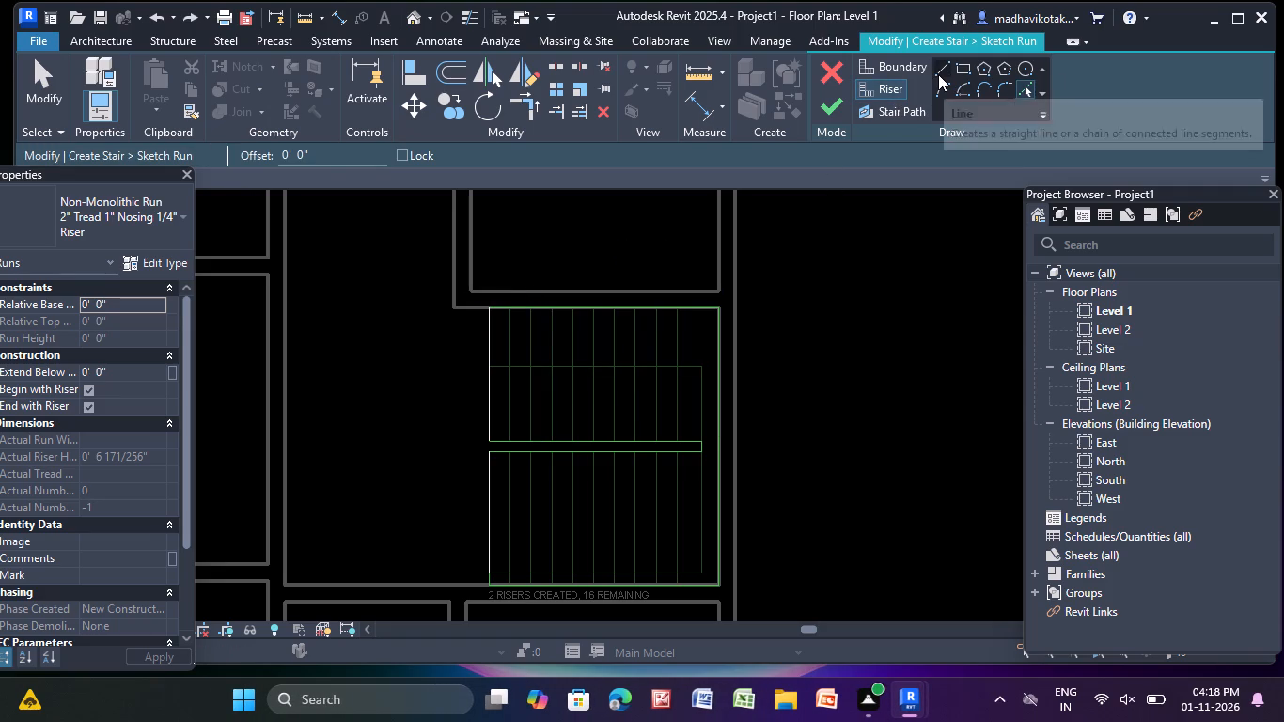
{"action": "left_click", "coordinate": [938, 74]}
{"action": "scroll", "coordinate": [536, 435], "scroll_direction": "up", "scroll_amount": 4}
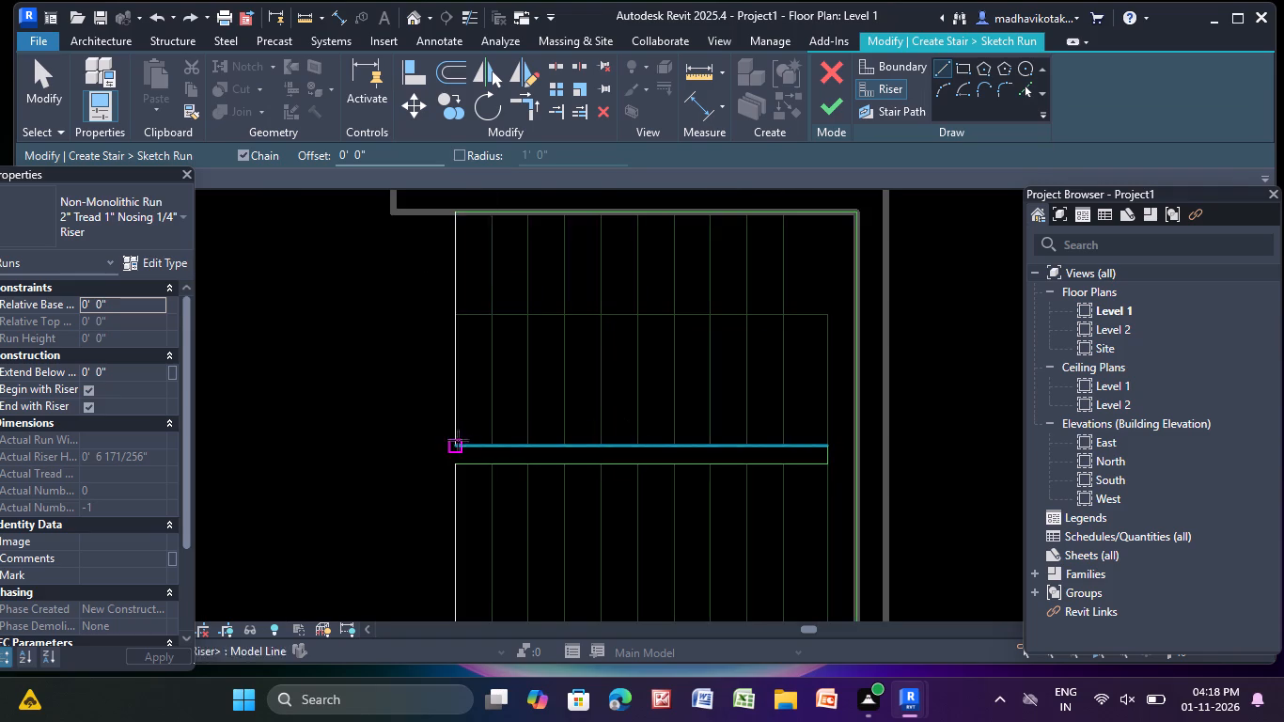
{"action": "scroll", "coordinate": [502, 437], "scroll_direction": "up", "scroll_amount": 4}
{"action": "left_click", "coordinate": [482, 449]}
{"action": "middle_click_drag", "start_coordinate": [487, 245], "coordinate": [486, 252]}
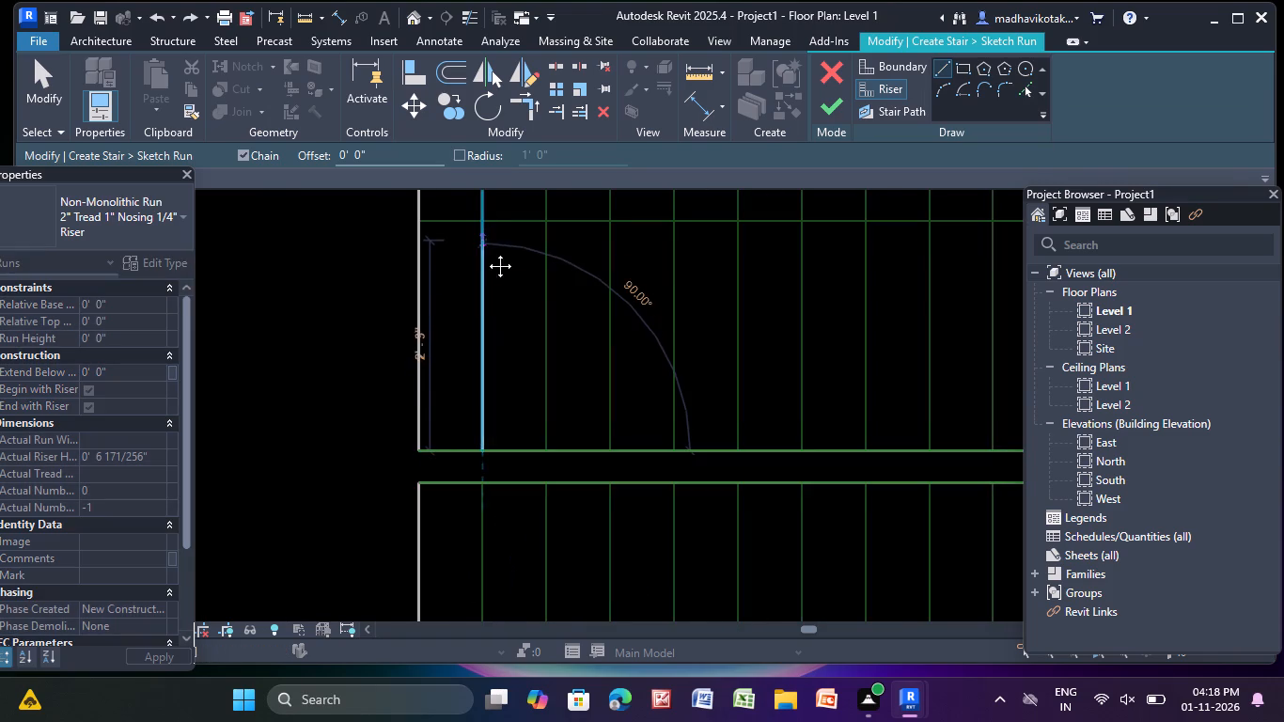
{"action": "middle_click_drag", "start_coordinate": [486, 252], "coordinate": [466, 408]}
{"action": "left_click", "coordinate": [463, 209]}
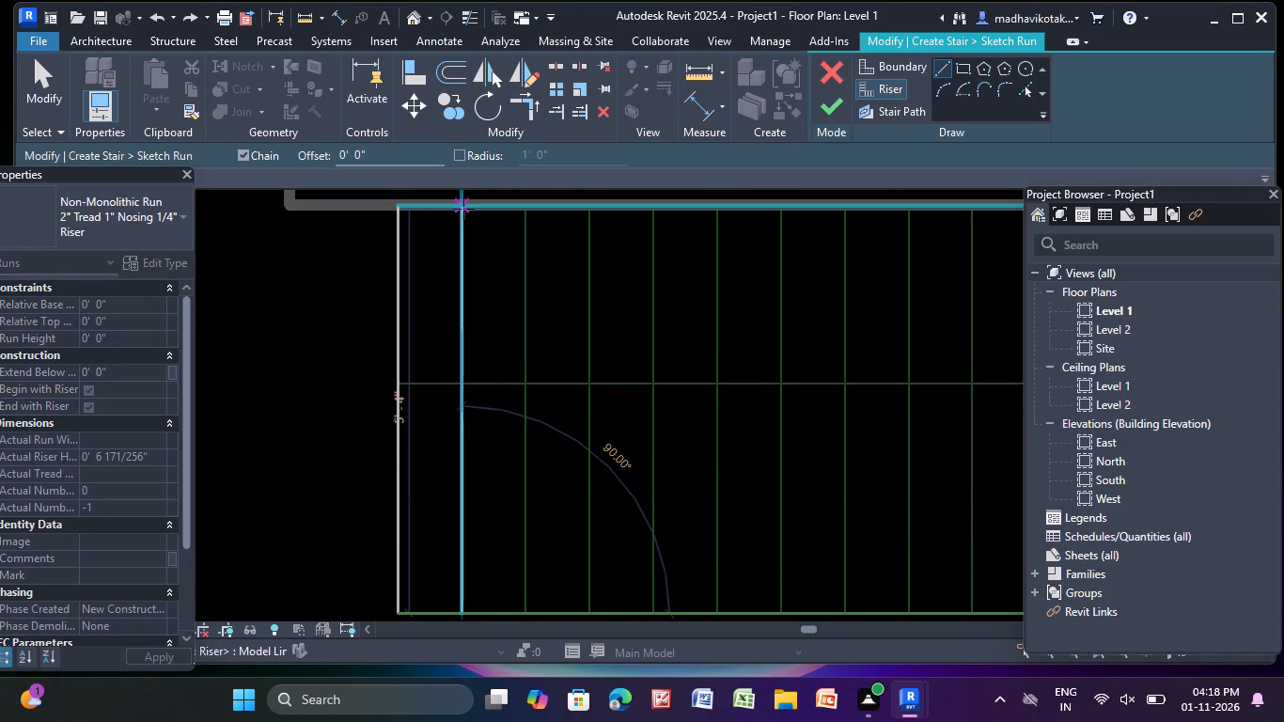
{"action": "scroll", "coordinate": [535, 371], "scroll_direction": "down", "scroll_amount": 4}
{"action": "middle_click_drag", "start_coordinate": [532, 396], "coordinate": [465, 228]}
{"action": "scroll", "coordinate": [465, 228], "scroll_direction": "up", "scroll_amount": 2}
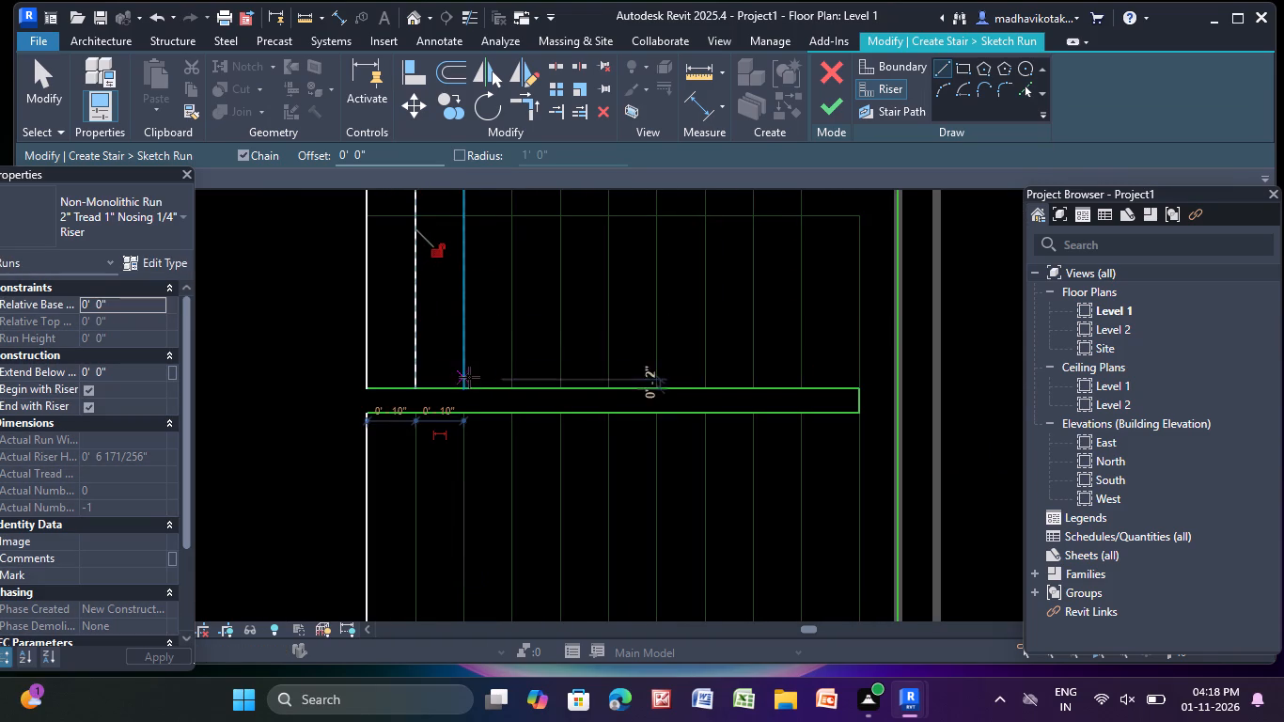
{"action": "left_click", "coordinate": [461, 384]}
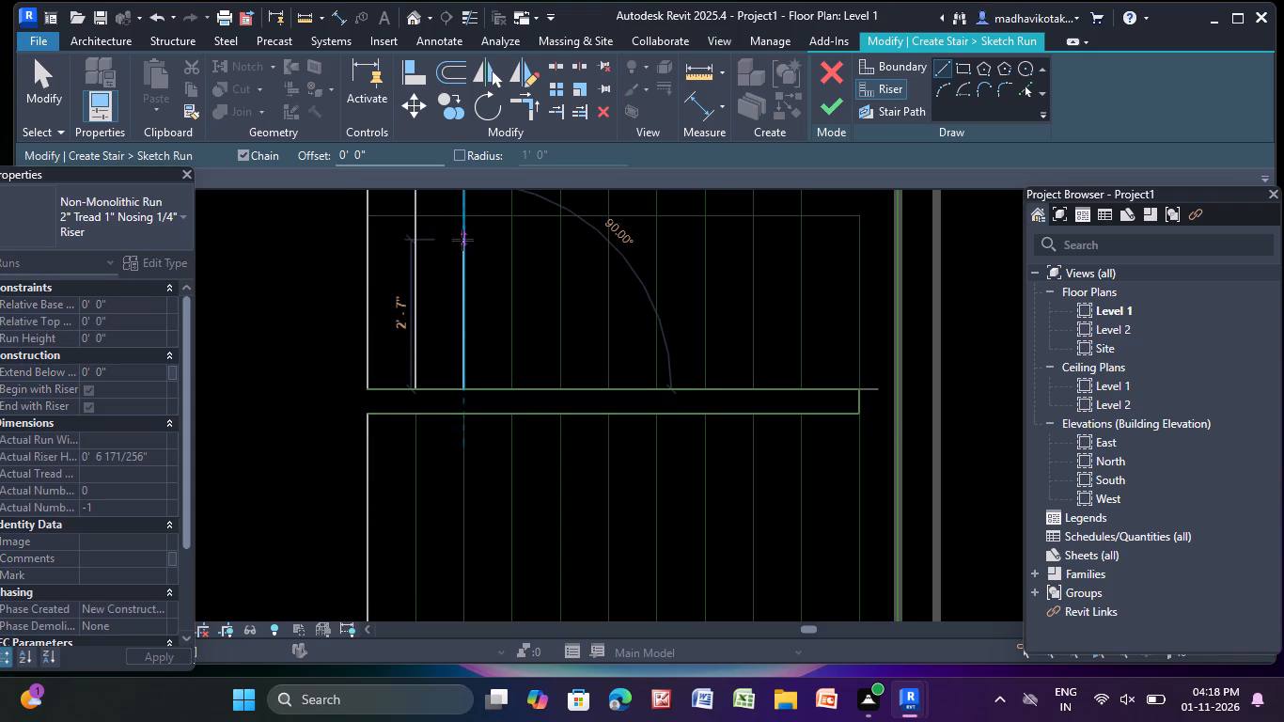
{"action": "middle_click_drag", "start_coordinate": [461, 251], "coordinate": [454, 454]}
{"action": "left_click", "coordinate": [457, 284]}
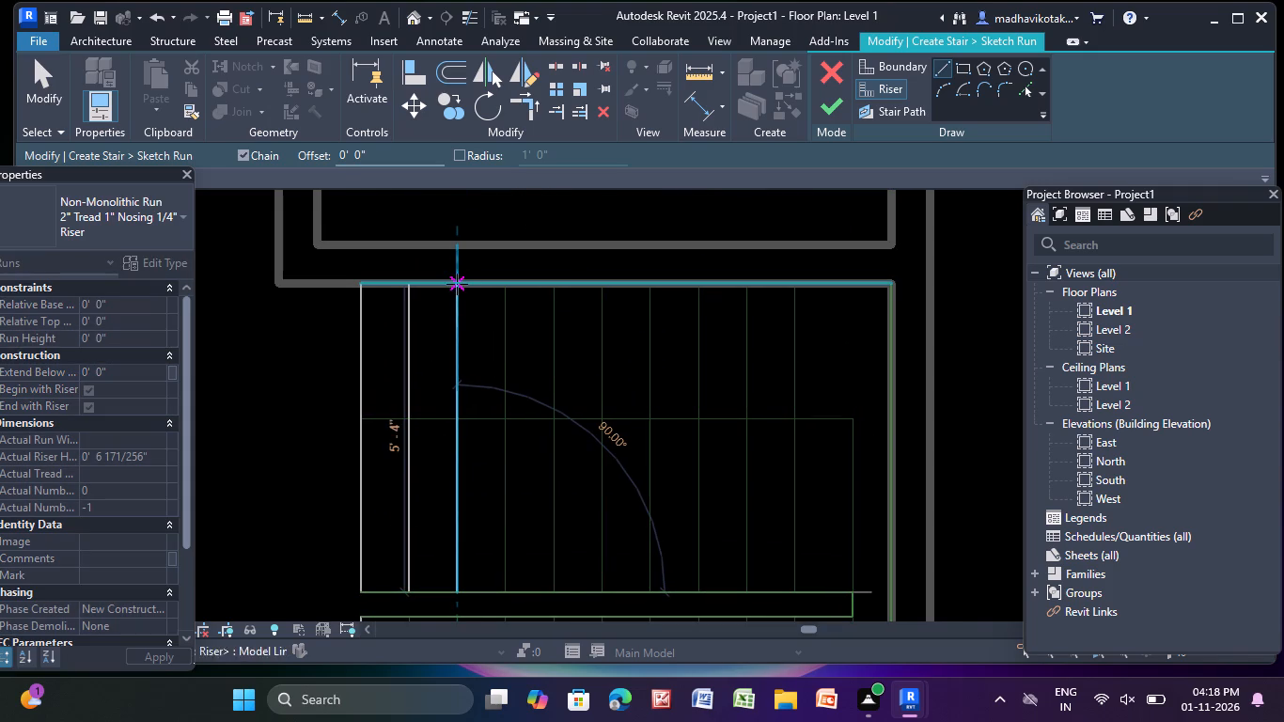
Draw two more 5'-4" riser lines at 10" spacing over the upper flight's third and fourth tread lines, from the gap to the top boundary.
{"action": "scroll", "coordinate": [514, 401], "scroll_direction": "down", "scroll_amount": 1}
{"action": "middle_click_drag", "start_coordinate": [514, 398], "coordinate": [495, 323]}
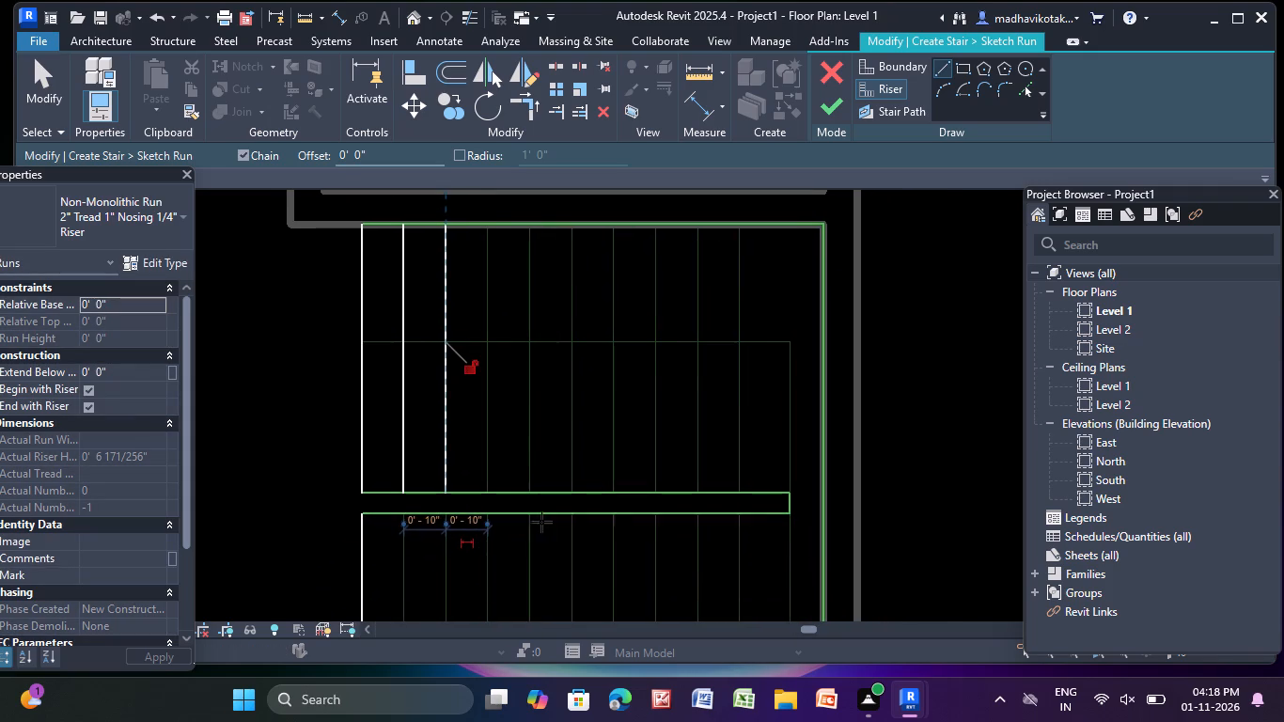
{"action": "left_click", "coordinate": [493, 497]}
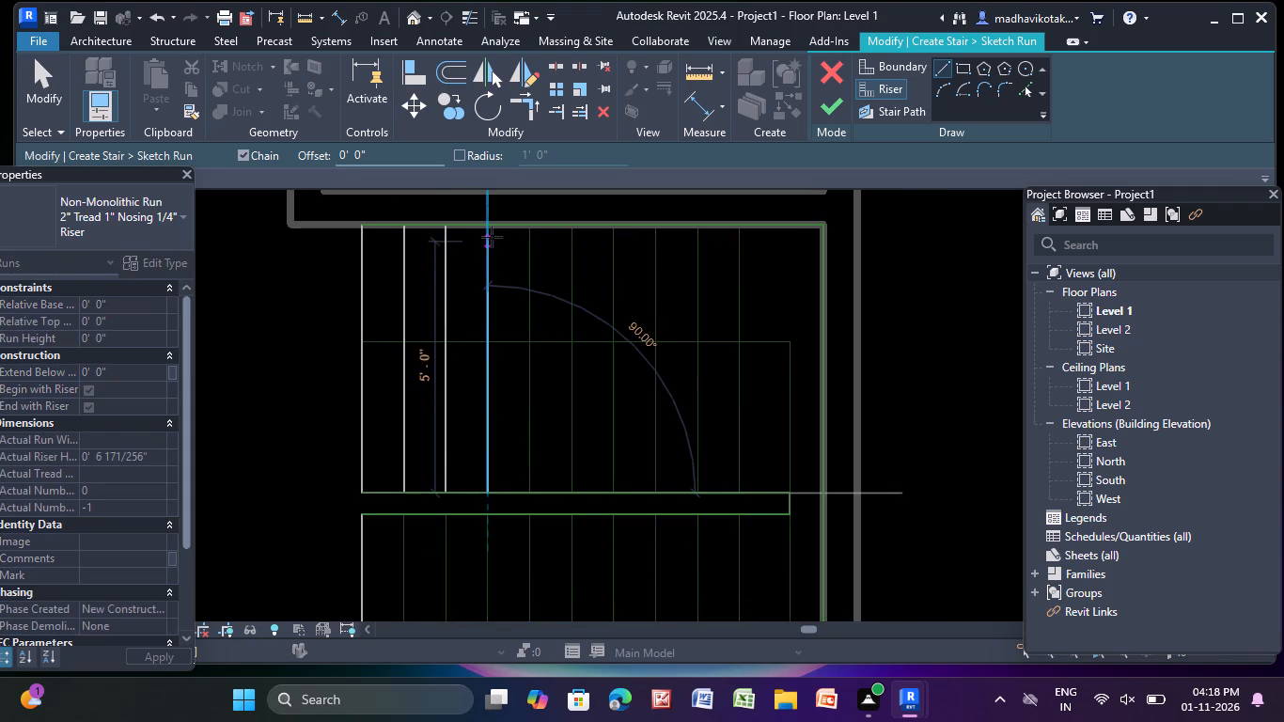
{"action": "left_click", "coordinate": [490, 228]}
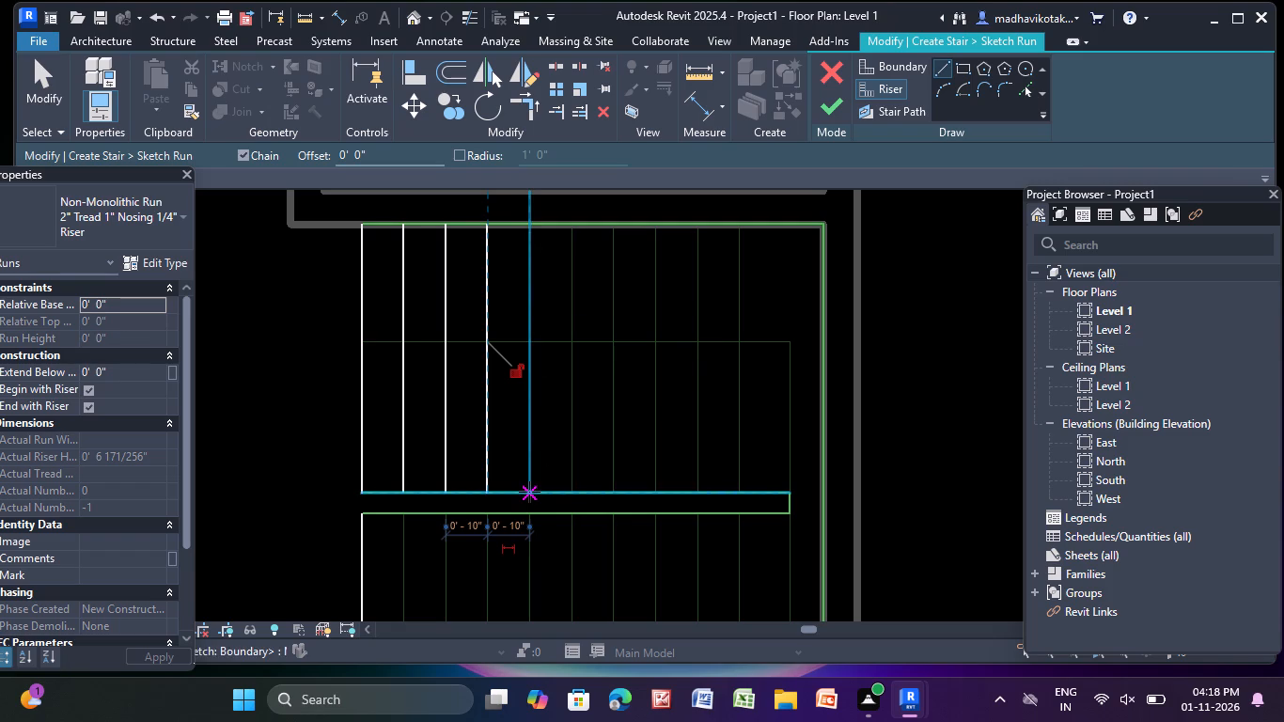
{"action": "left_click", "coordinate": [529, 492]}
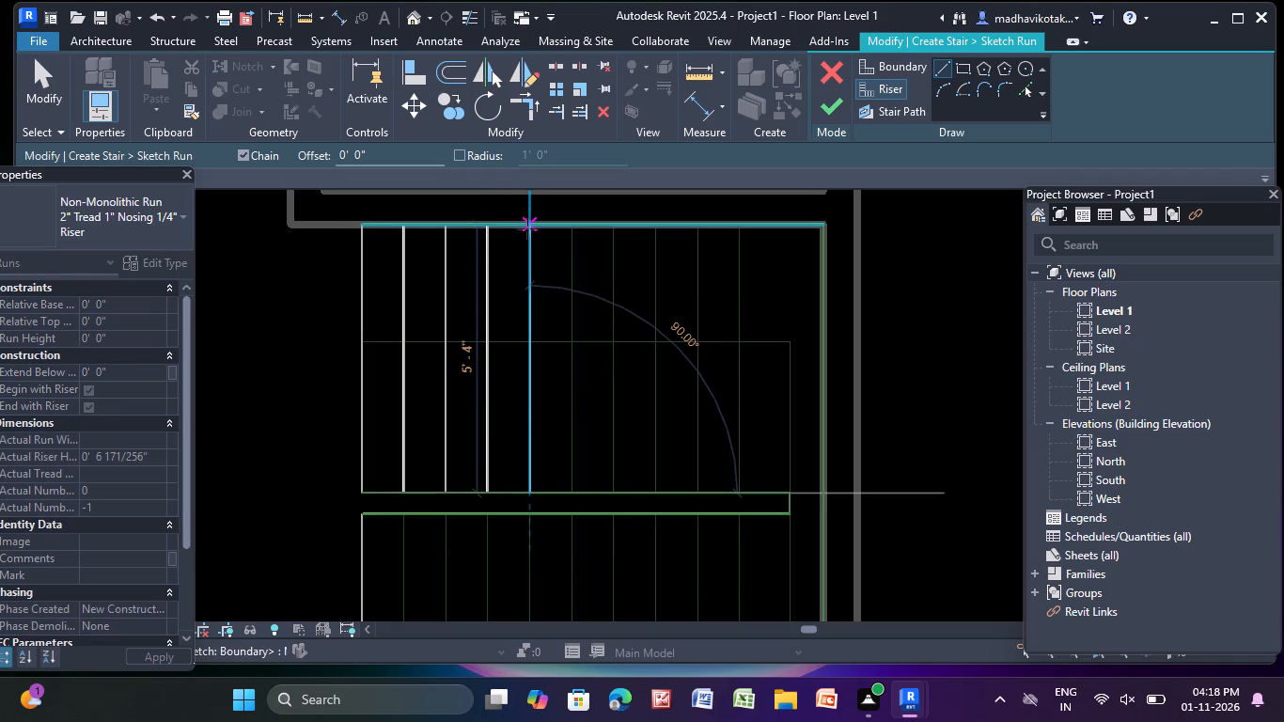
{"action": "left_click", "coordinate": [527, 228]}
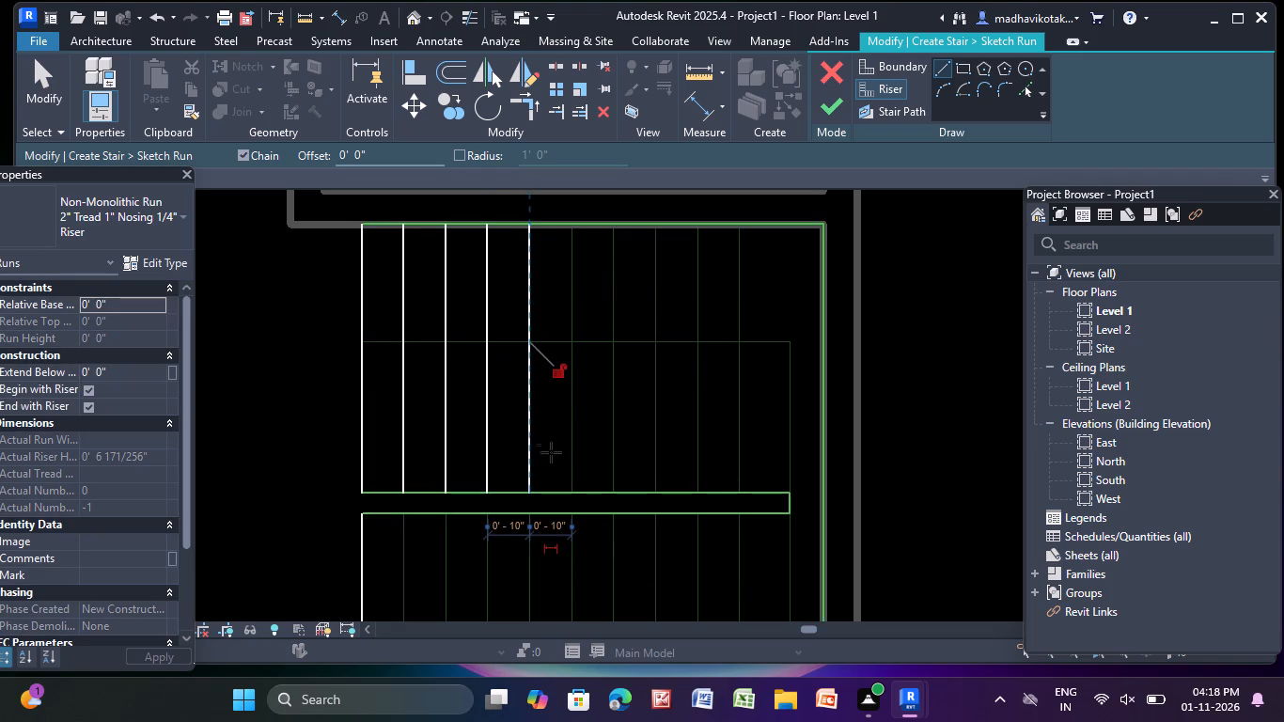
Draw three 5'-4" vertical riser lines at 10" spacing over the upper flight's fifth, sixth and seventh tread lines, from the gap to the top boundary.
{"action": "scroll", "coordinate": [572, 491], "scroll_direction": "up", "scroll_amount": 5}
{"action": "left_click", "coordinate": [570, 498]}
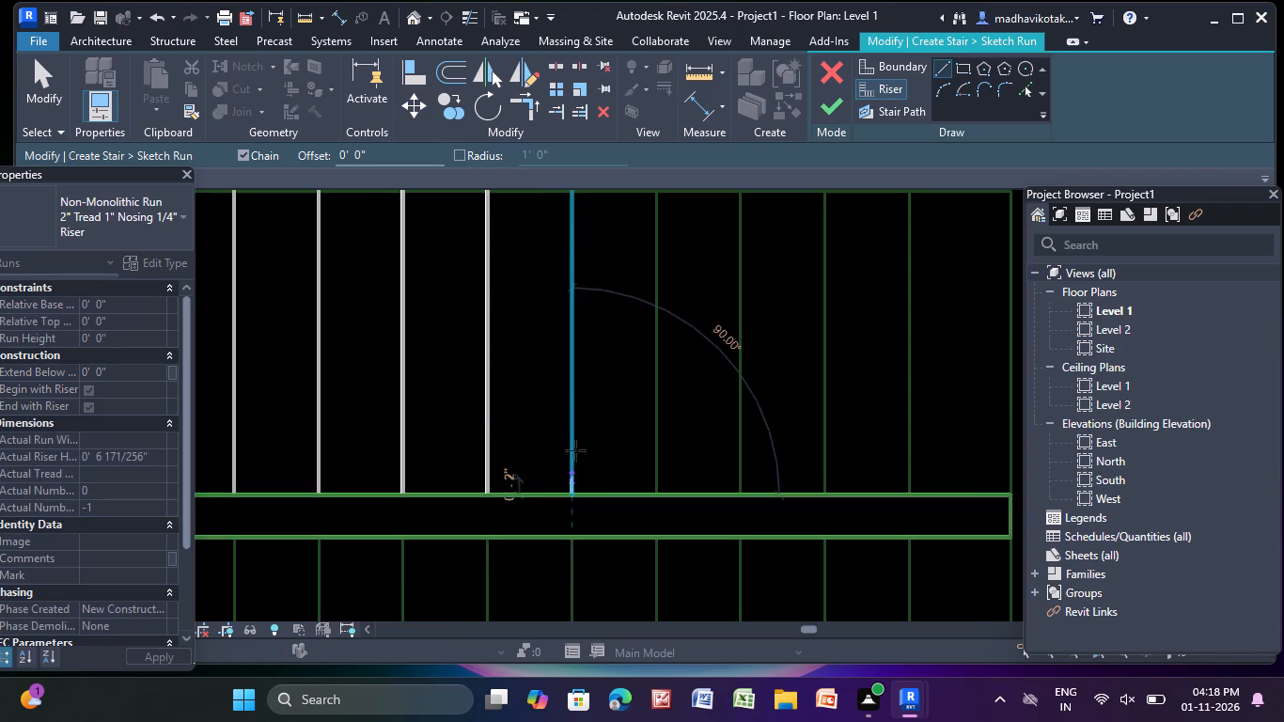
{"action": "scroll", "coordinate": [584, 363], "scroll_direction": "down", "scroll_amount": 4}
{"action": "middle_click_drag", "start_coordinate": [584, 363], "coordinate": [540, 526]}
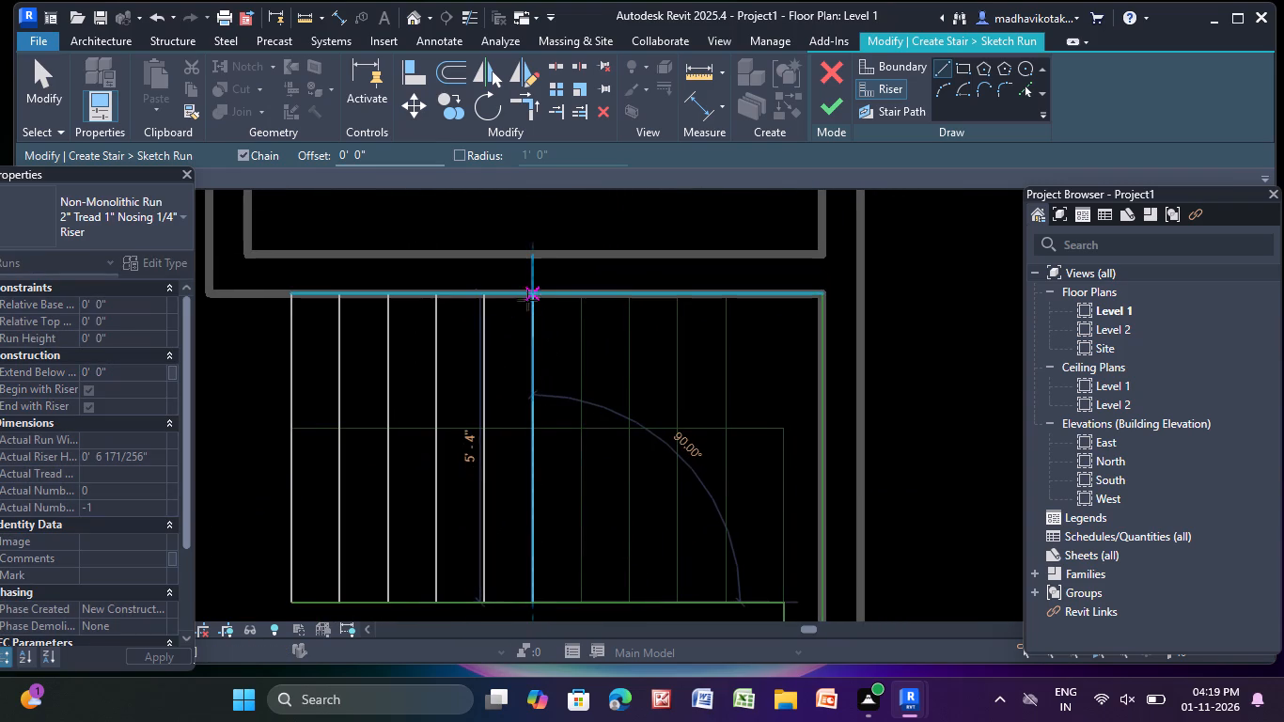
{"action": "left_click", "coordinate": [536, 288]}
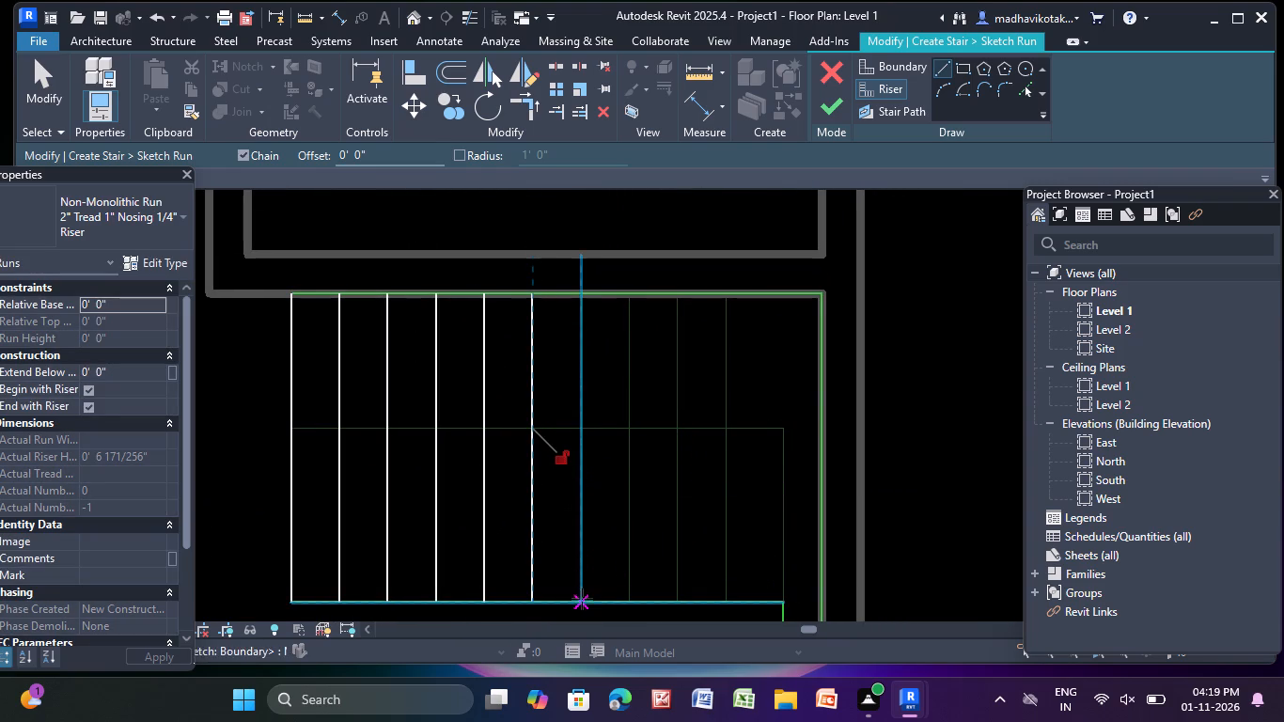
{"action": "left_click", "coordinate": [582, 598]}
{"action": "left_click", "coordinate": [583, 298]}
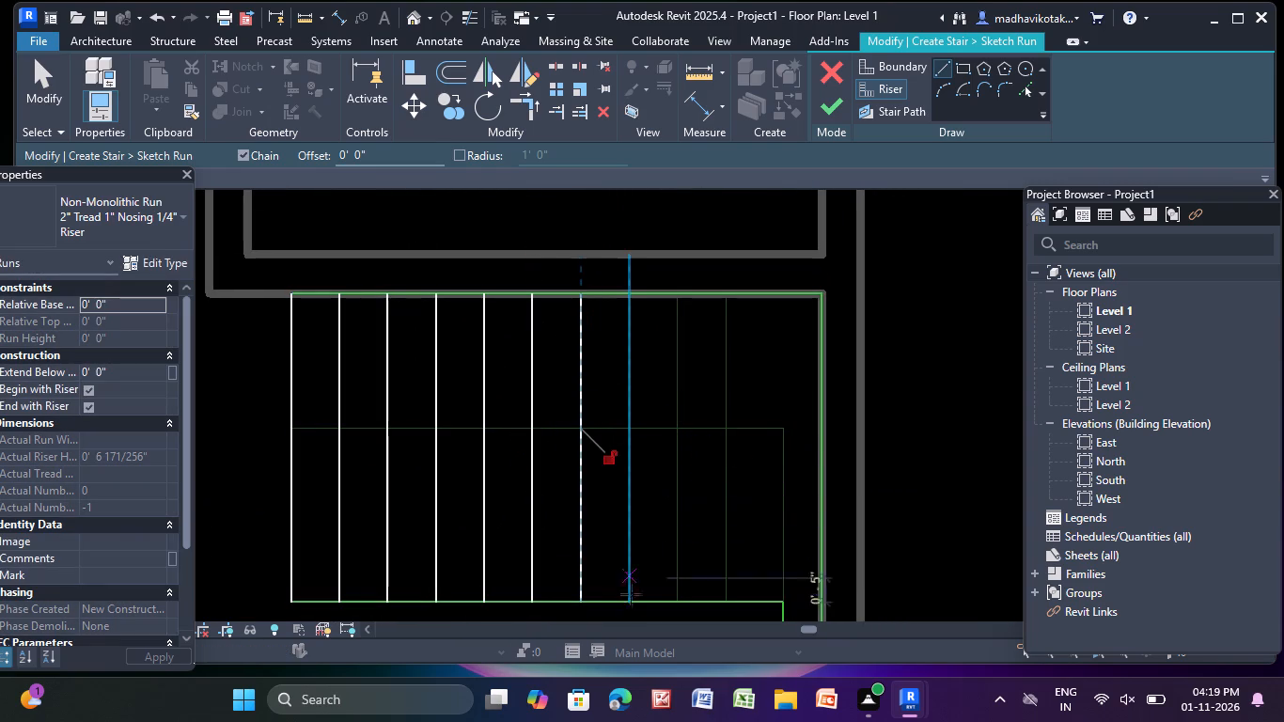
{"action": "left_click", "coordinate": [633, 604]}
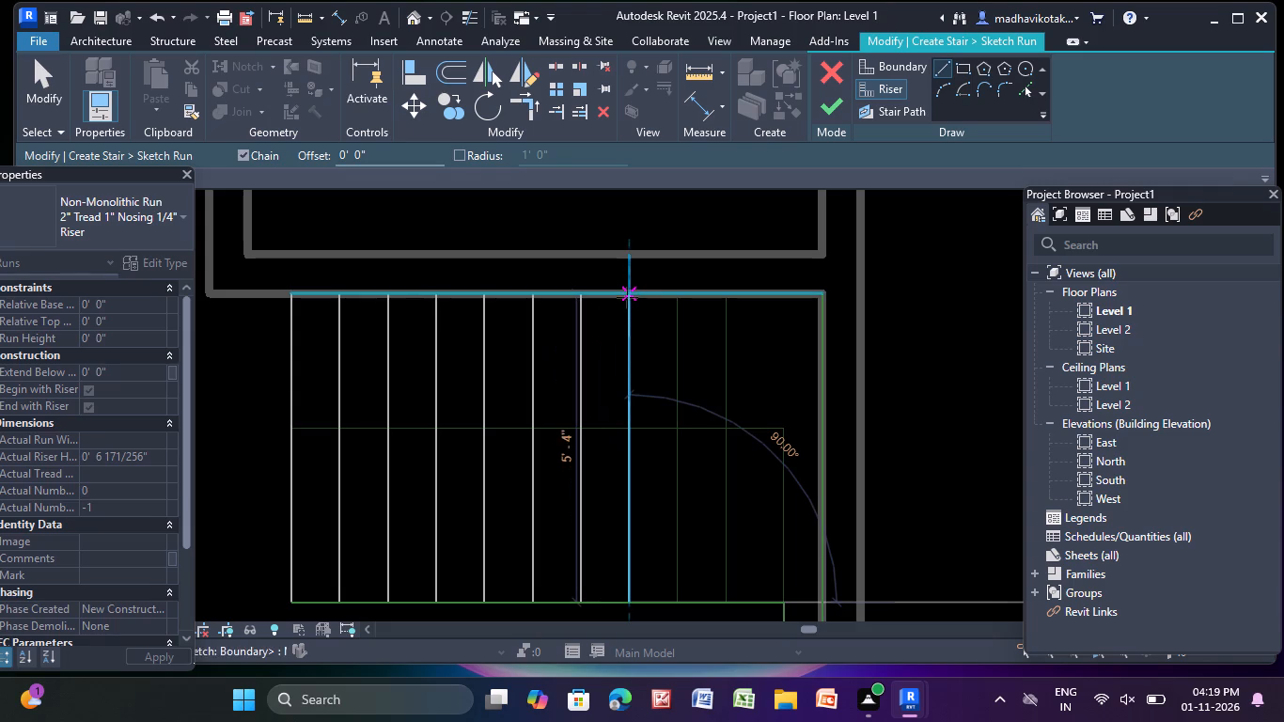
{"action": "left_click", "coordinate": [627, 297]}
Draw two more 5'-4" riser lines at 10" spacing over the upper flight's eighth and ninth tread lines, up to the top boundary.
{"action": "scroll", "coordinate": [608, 511], "scroll_direction": "down", "scroll_amount": 1}
{"action": "middle_click_drag", "start_coordinate": [608, 510], "coordinate": [499, 424]}
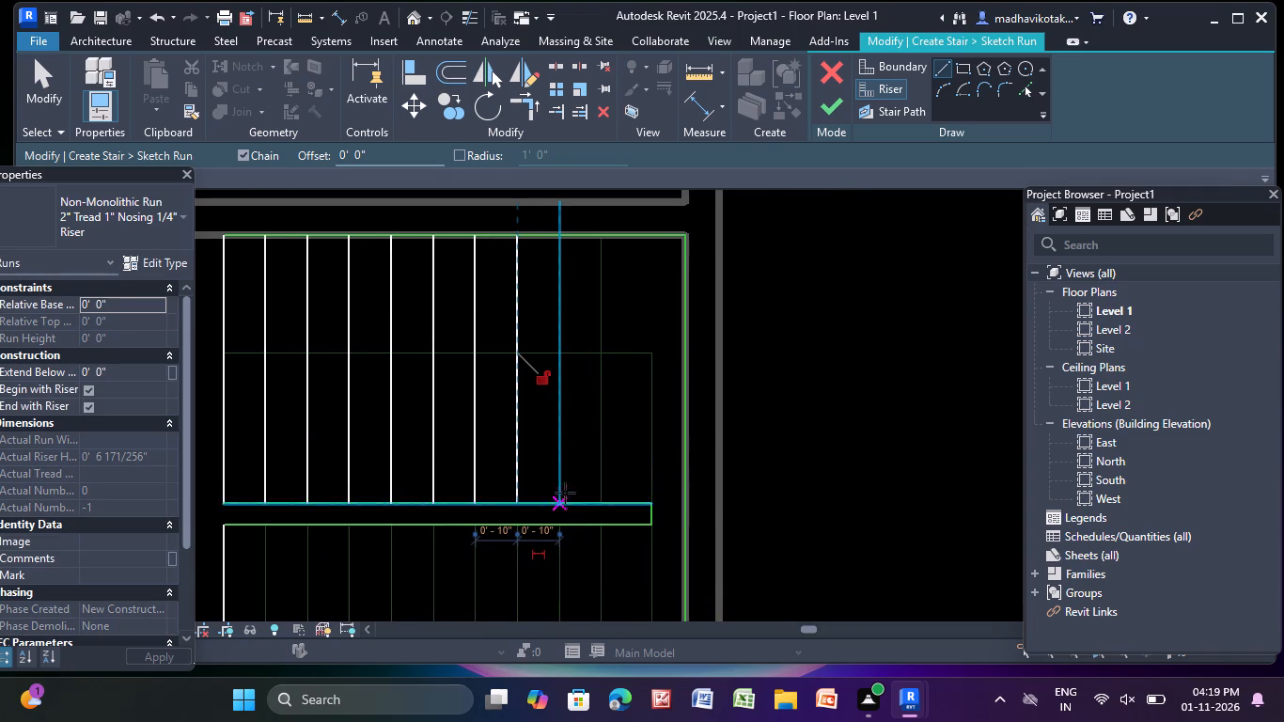
{"action": "left_click", "coordinate": [558, 507]}
{"action": "left_click", "coordinate": [556, 234]}
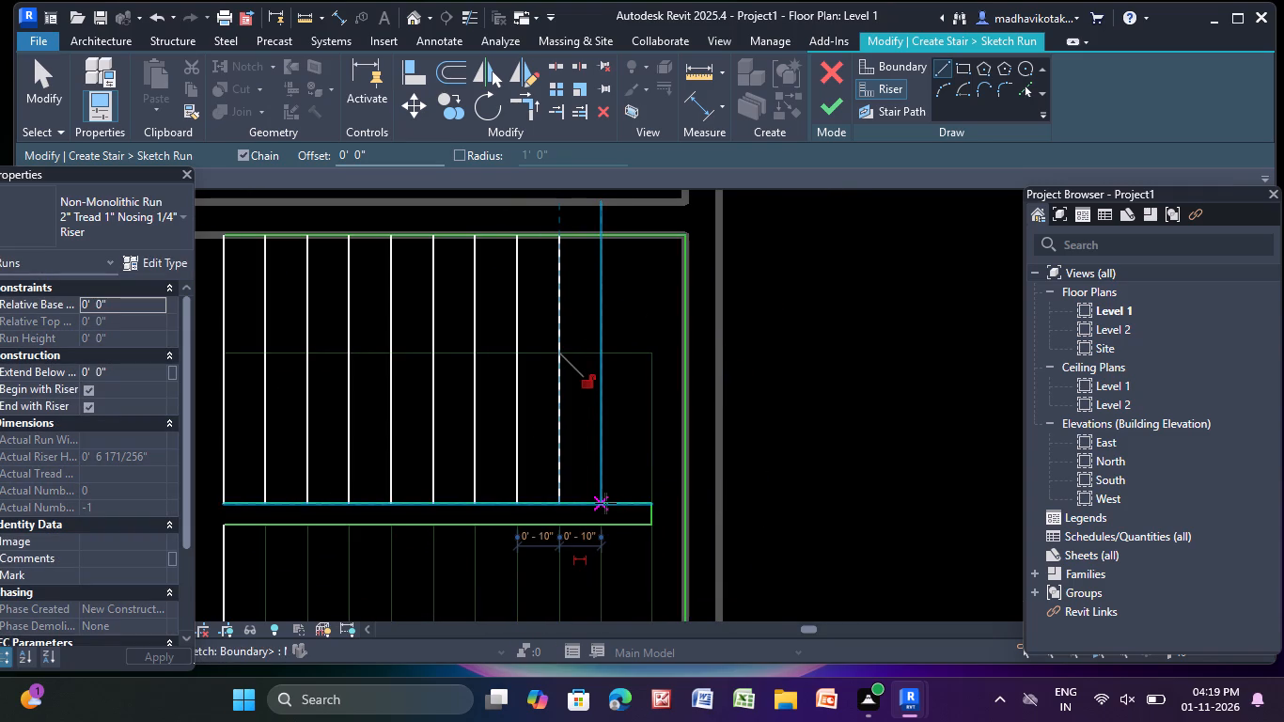
{"action": "left_click", "coordinate": [605, 503]}
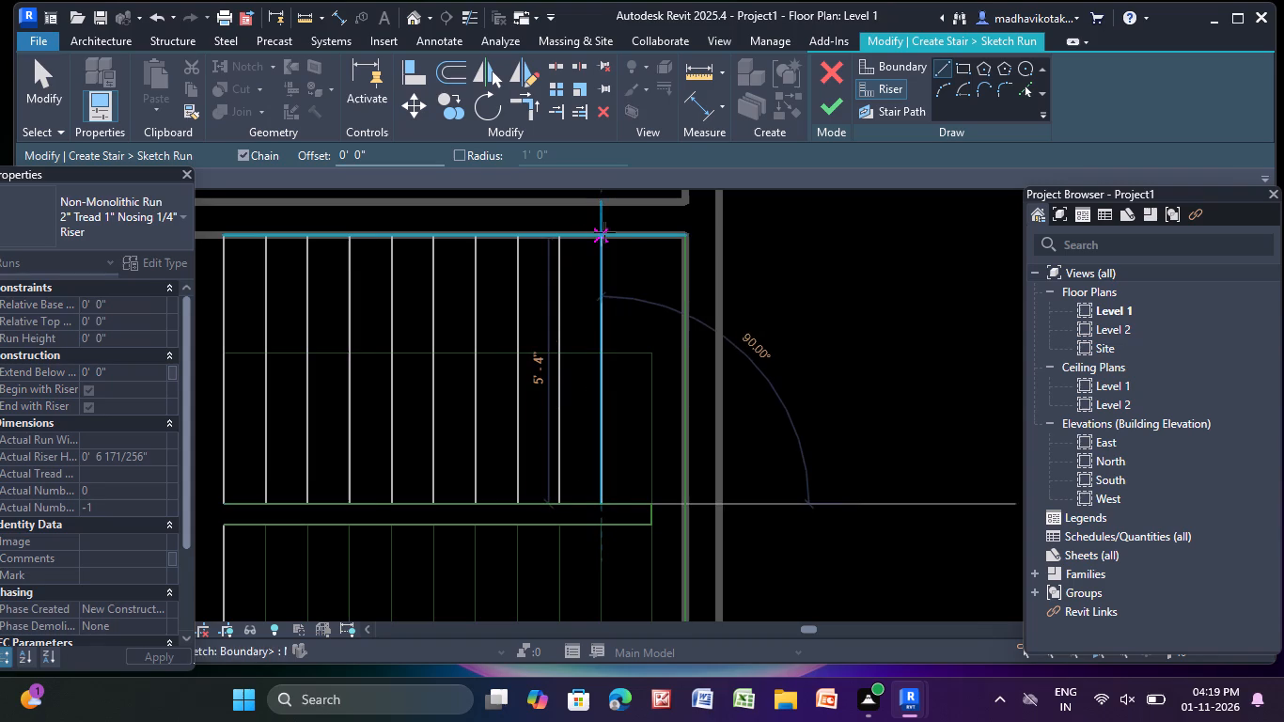
{"action": "left_click", "coordinate": [604, 232]}
Draw a 5'-4" vertical riser over the lower flight's first tread line, 10" in from its left edge, and end the line command.
{"action": "scroll", "coordinate": [634, 355], "scroll_direction": "down", "scroll_amount": 5}
{"action": "middle_click_drag", "start_coordinate": [634, 367], "coordinate": [611, 268]}
{"action": "scroll", "coordinate": [434, 384], "scroll_direction": "up", "scroll_amount": 3}
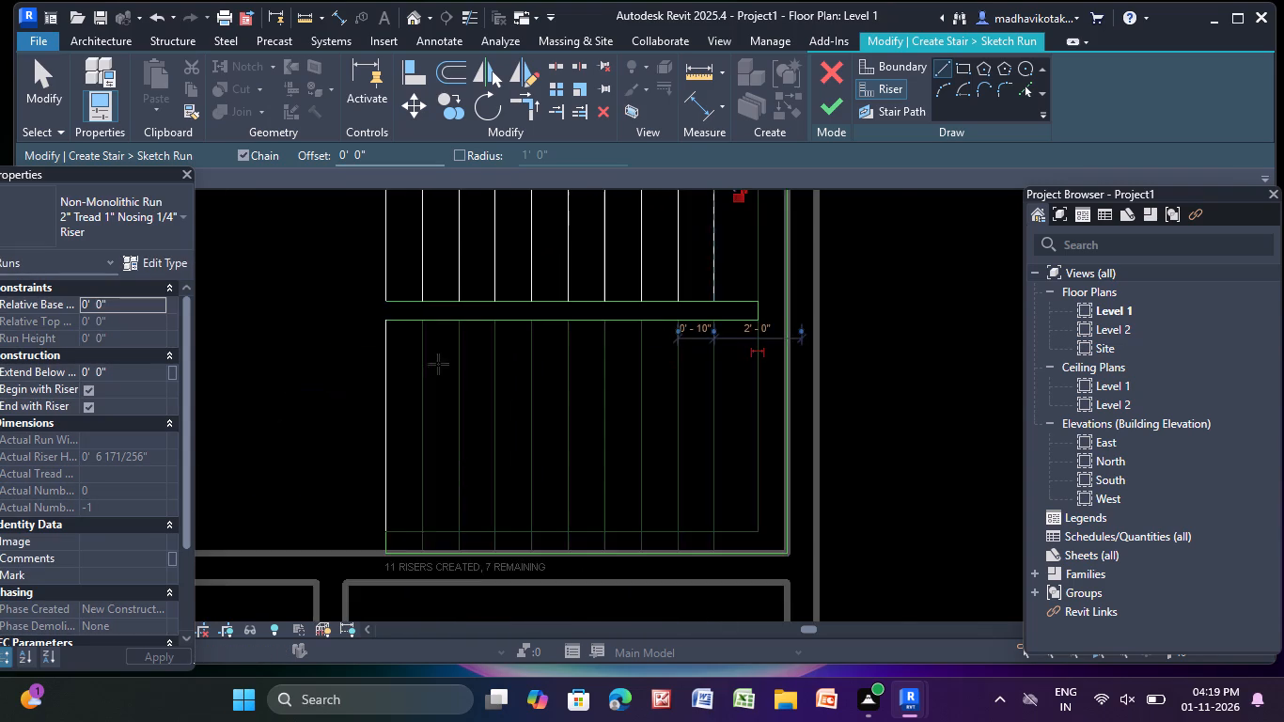
{"action": "scroll", "coordinate": [438, 364], "scroll_direction": "up", "scroll_amount": 4}
{"action": "left_click", "coordinate": [419, 306]}
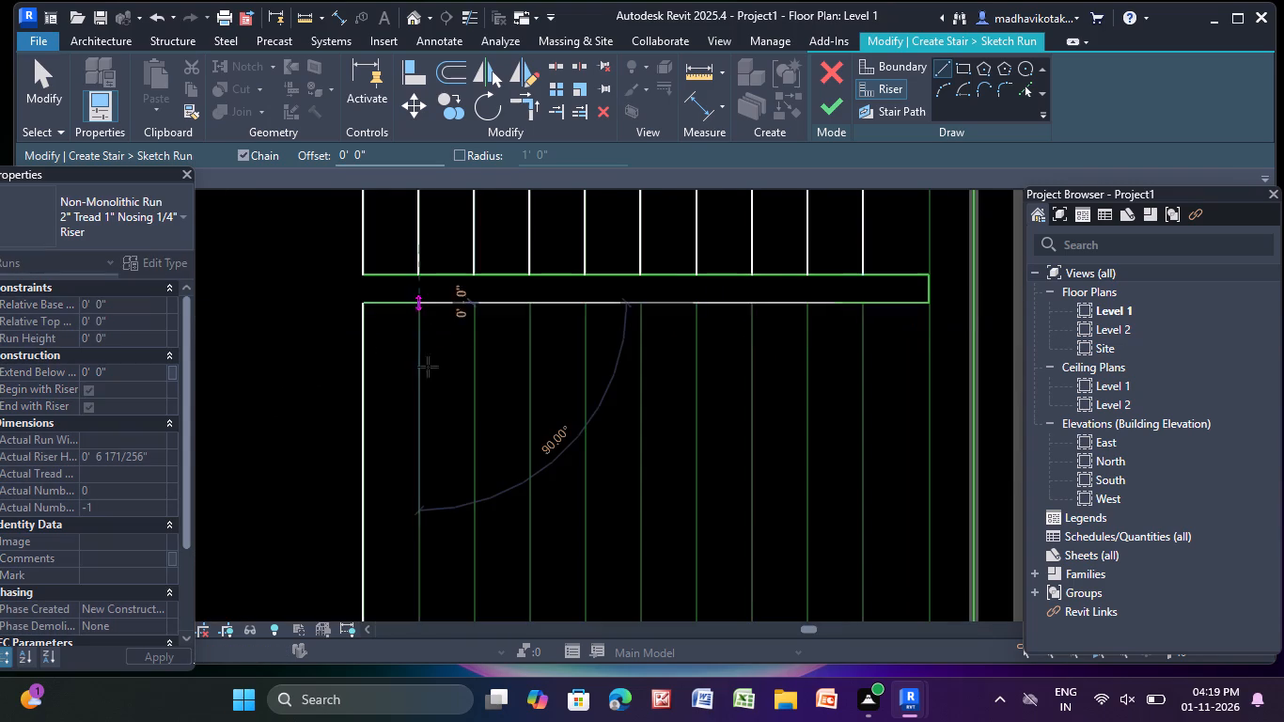
{"action": "middle_click_drag", "start_coordinate": [415, 493], "coordinate": [388, 335]}
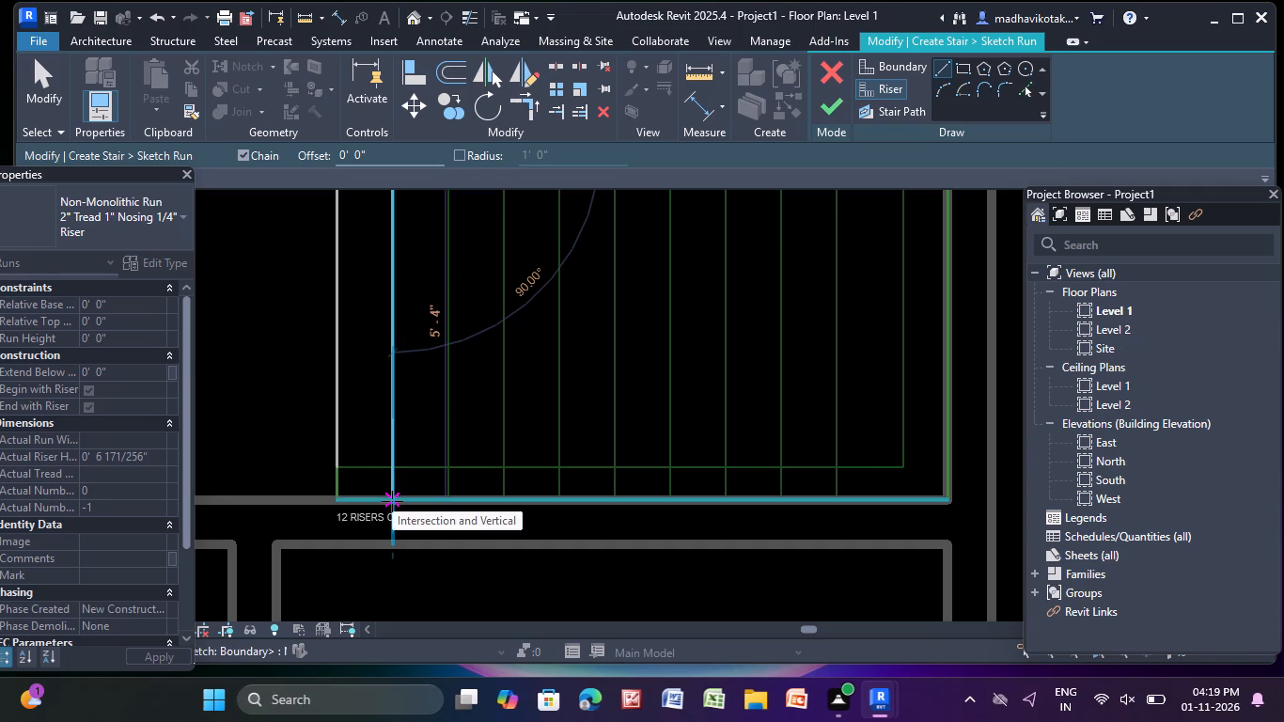
{"action": "left_click", "coordinate": [392, 501]}
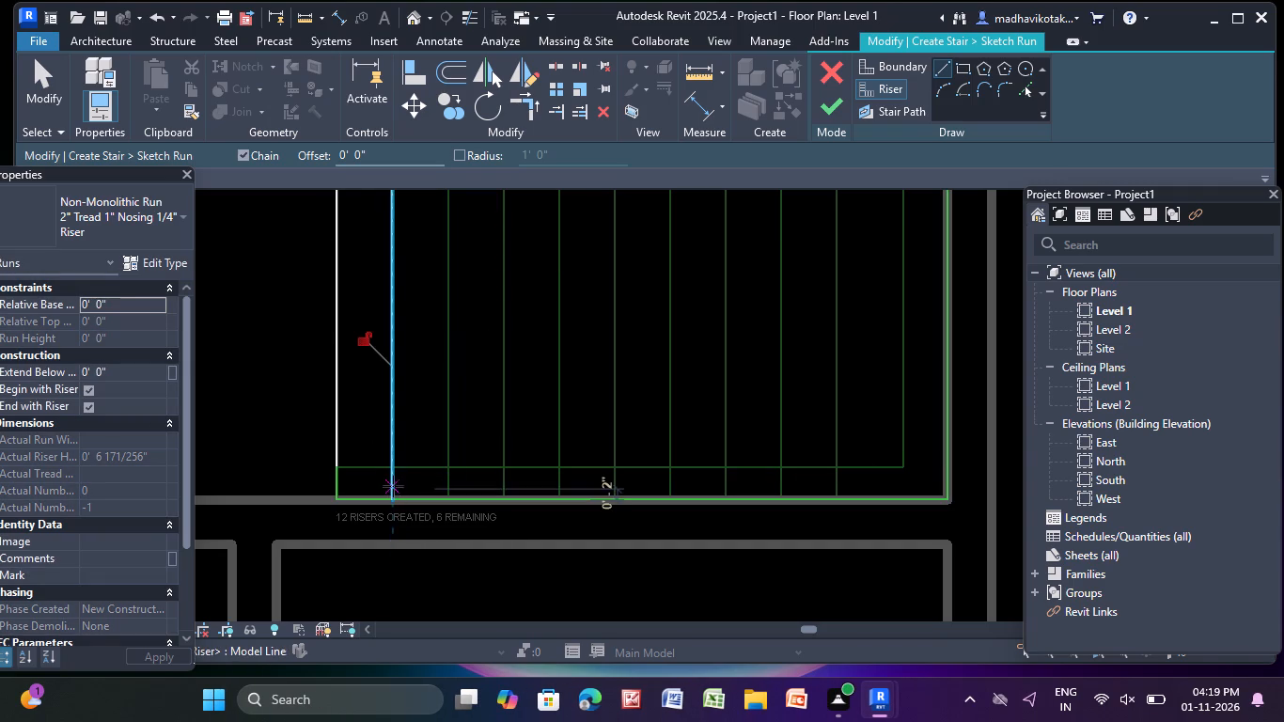
{"action": "key", "text": "Escape"}
{"action": "key", "text": "Escape"}
Delete the short 6" segment and the 4'-10" riser line that make up the lower flight's left edge.
{"action": "left_click", "coordinate": [345, 480]}
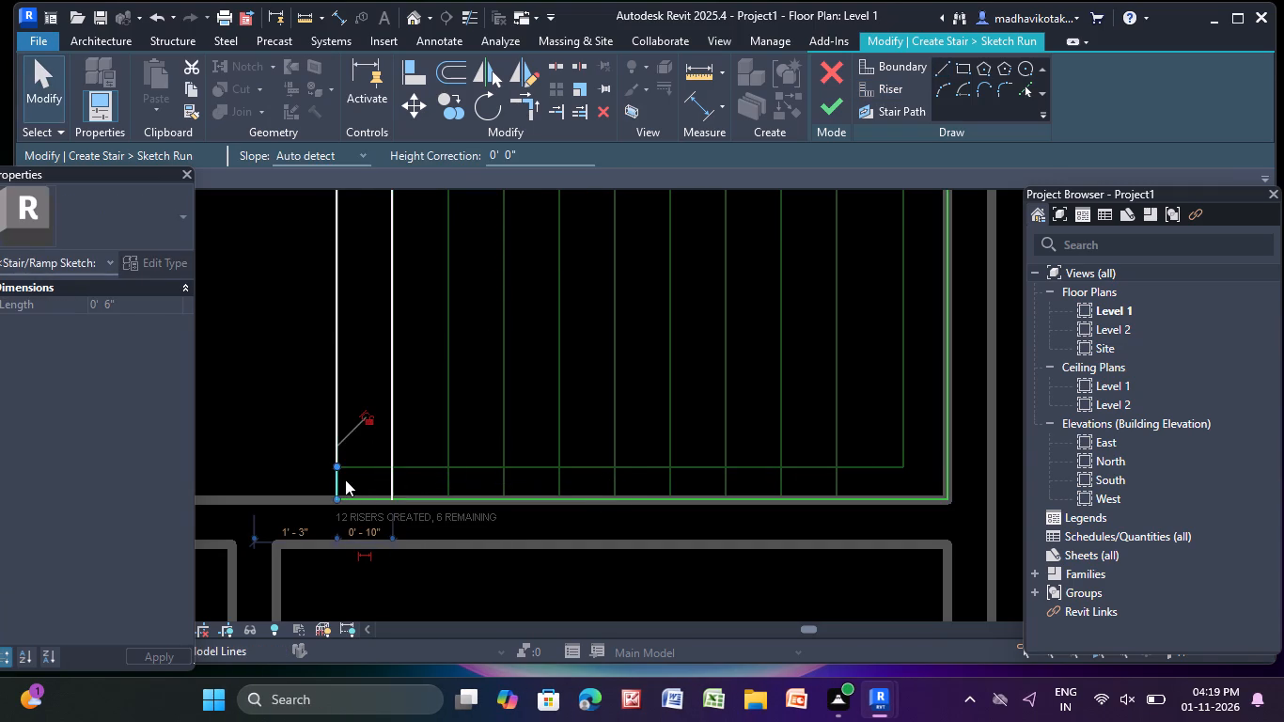
{"action": "key", "text": "Delete"}
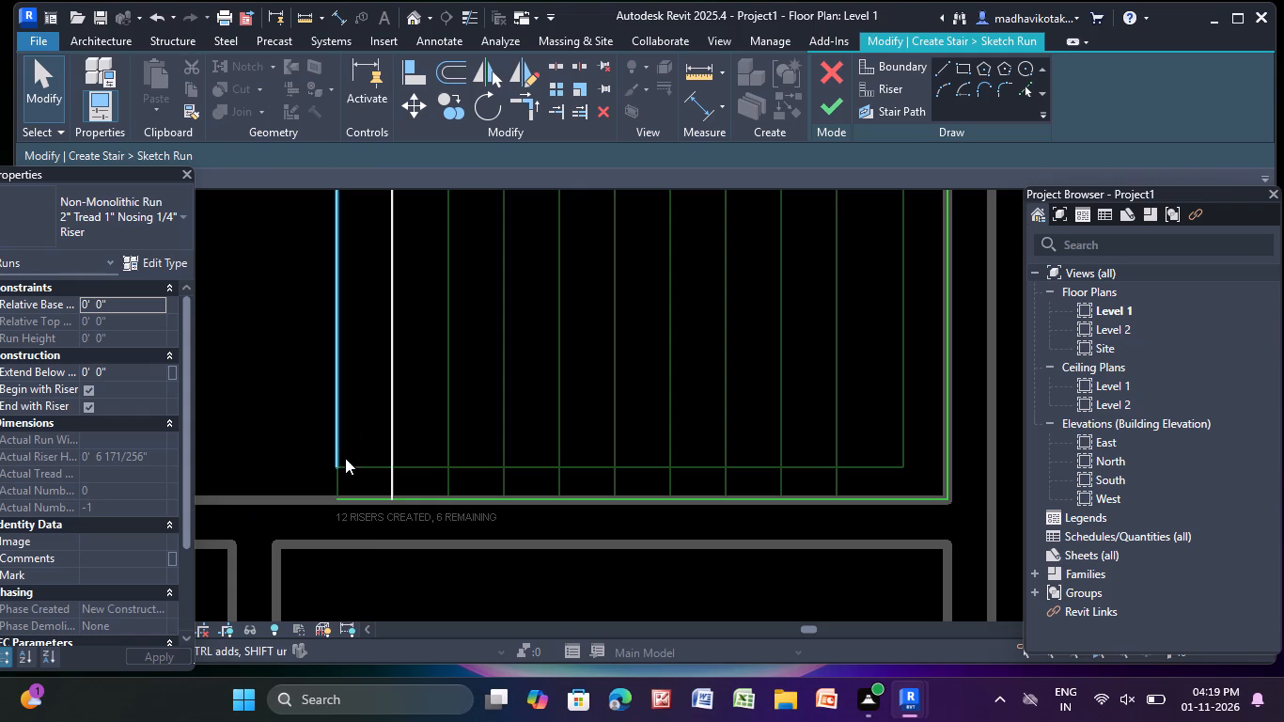
{"action": "left_click", "coordinate": [337, 453]}
{"action": "key", "text": "Delete"}
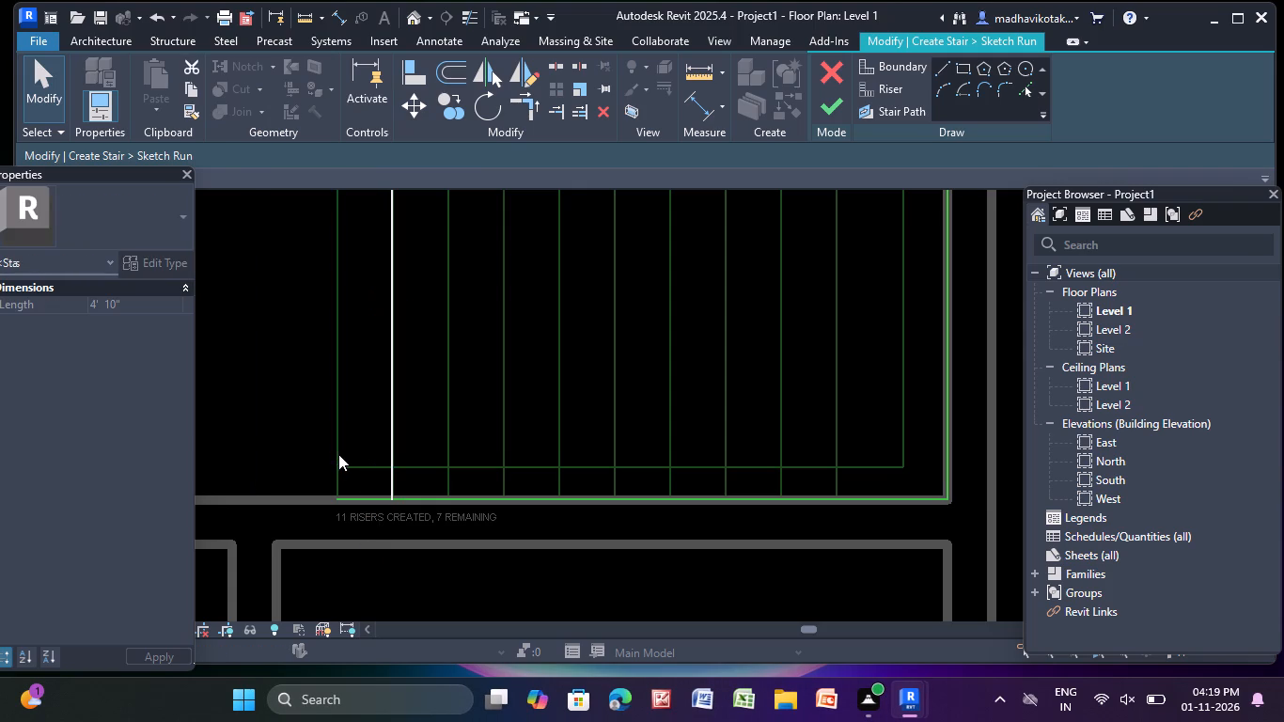
Redraw the lower flight's left edge as one continuous vertical riser line from the gap to the bottom boundary.
{"action": "left_click", "coordinate": [886, 86]}
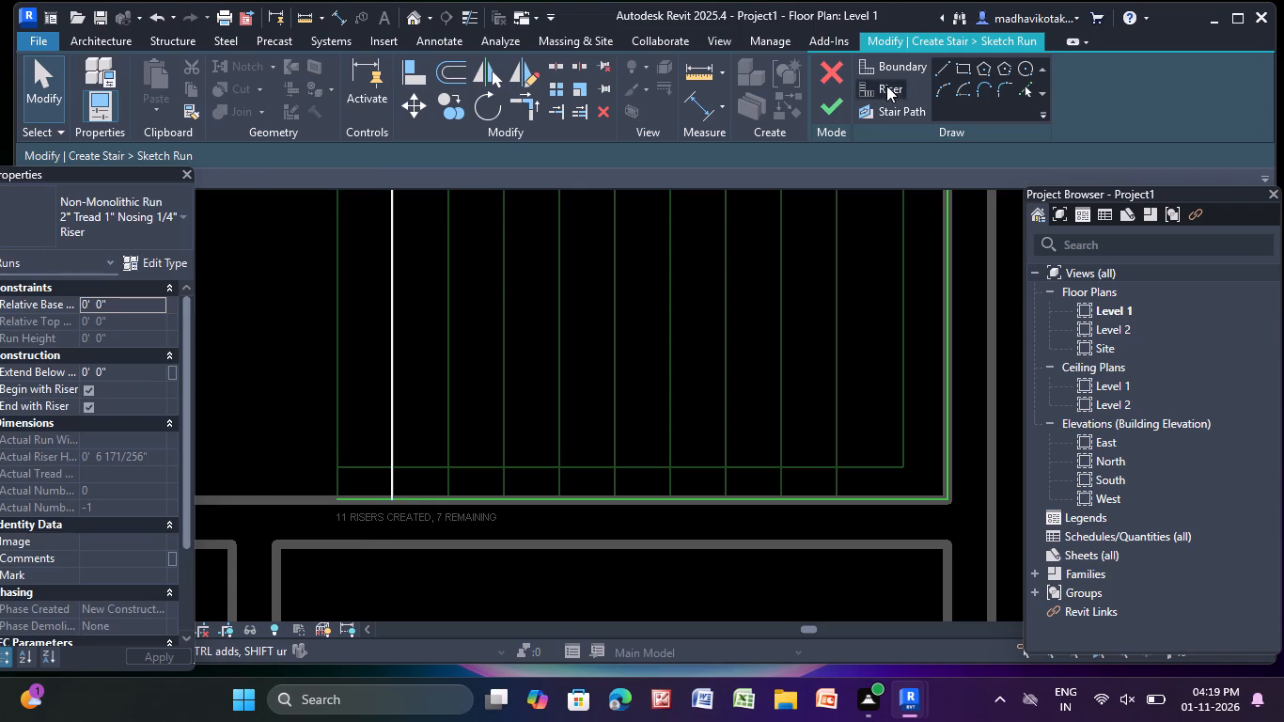
{"action": "left_click", "coordinate": [940, 68]}
{"action": "scroll", "coordinate": [533, 469], "scroll_direction": "down", "scroll_amount": 3}
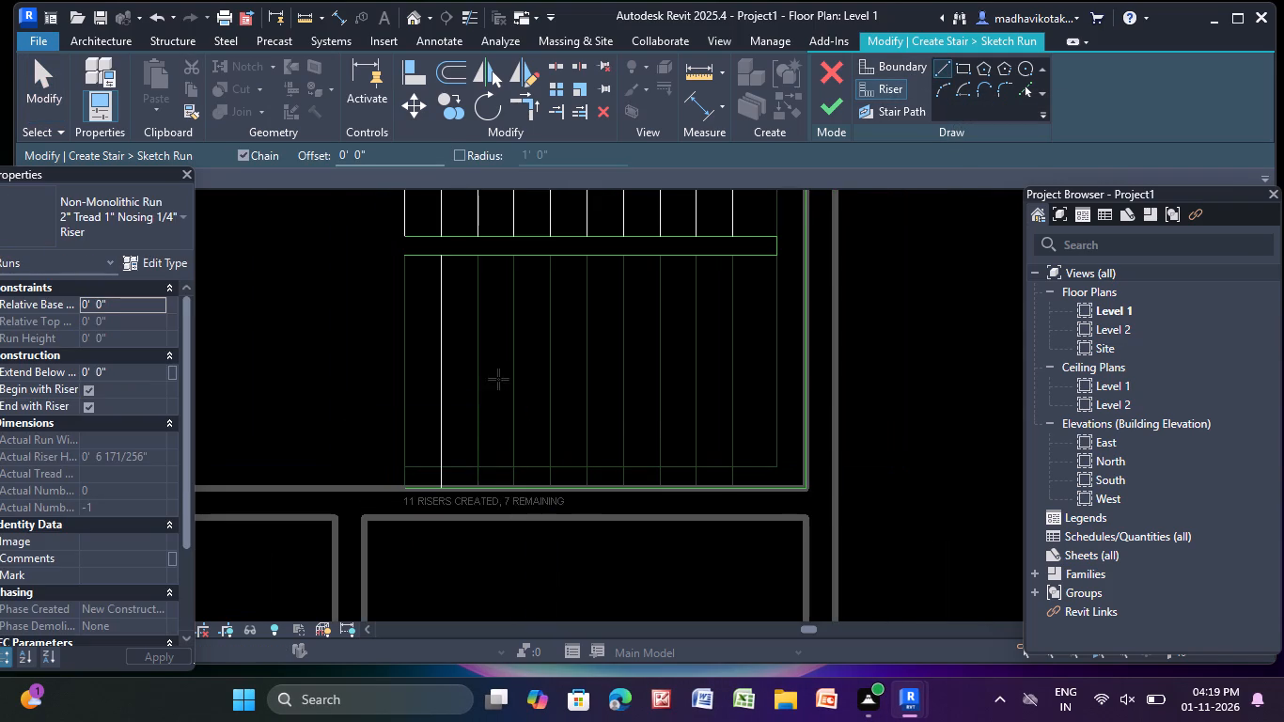
{"action": "scroll", "coordinate": [427, 286], "scroll_direction": "up", "scroll_amount": 6}
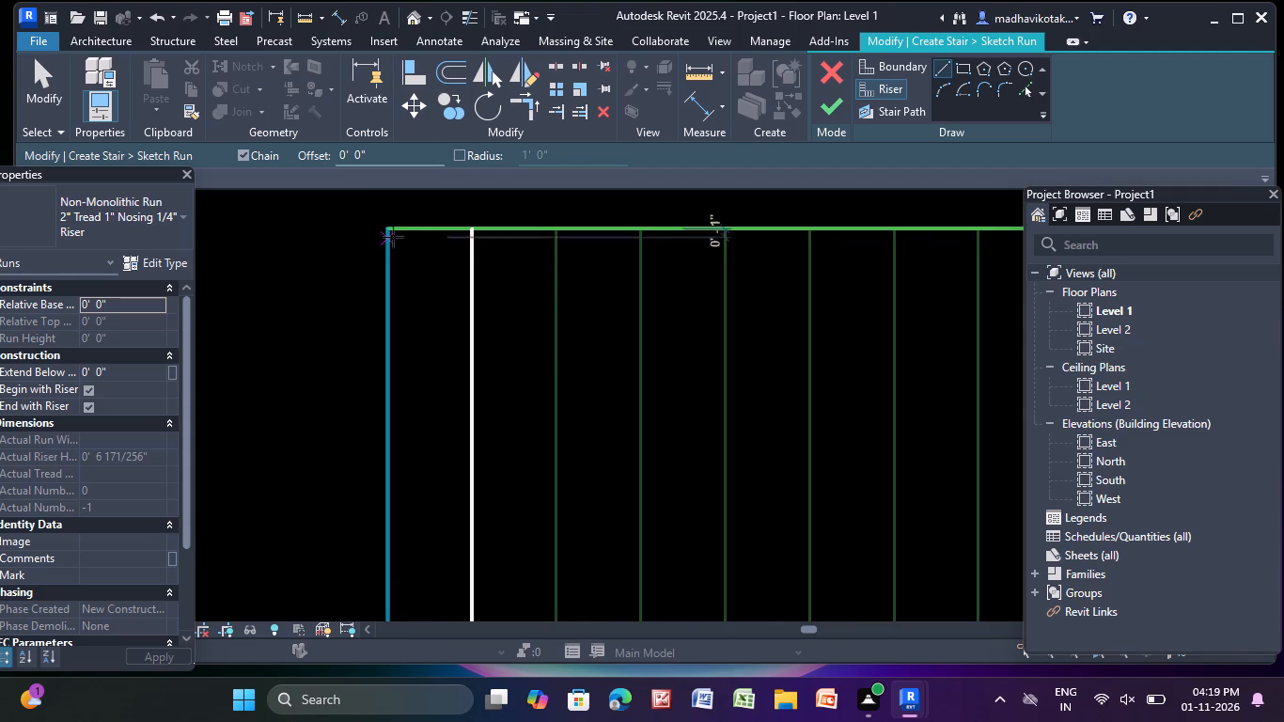
{"action": "left_click", "coordinate": [385, 228]}
{"action": "middle_click_drag", "start_coordinate": [378, 460], "coordinate": [386, 423]}
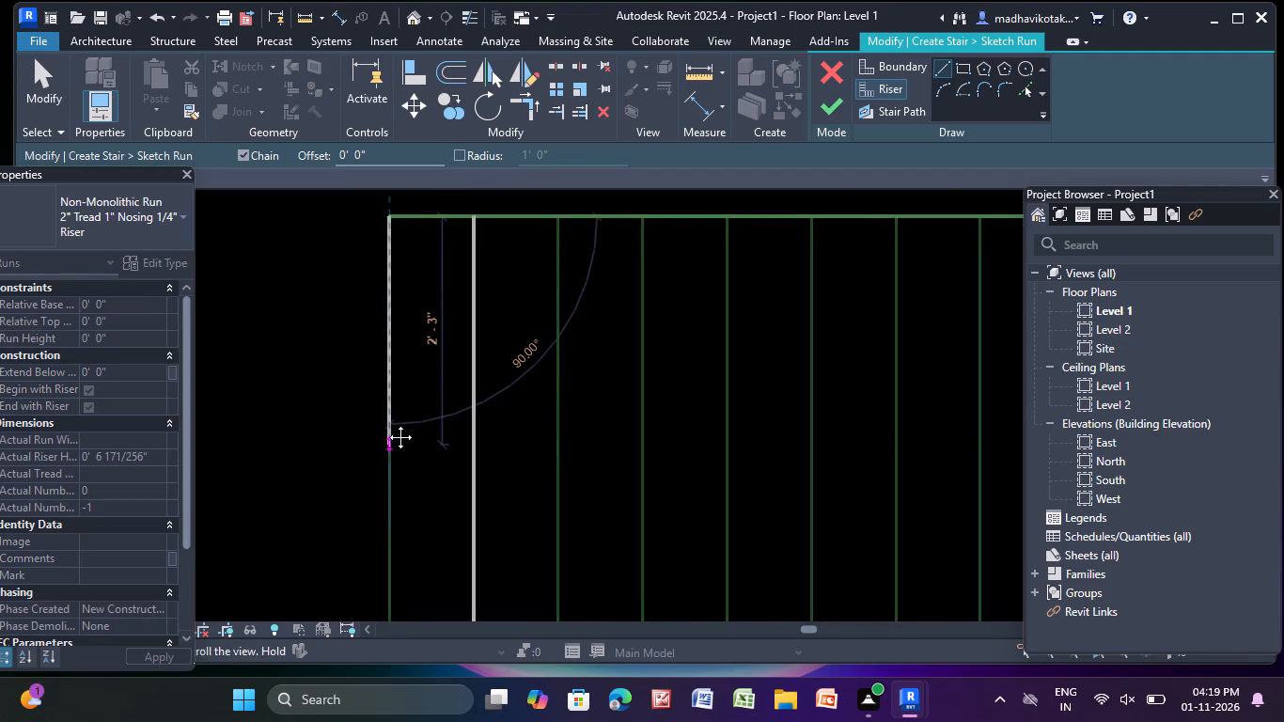
{"action": "middle_click_drag", "start_coordinate": [386, 423], "coordinate": [431, 313]}
{"action": "middle_click_drag", "start_coordinate": [414, 512], "coordinate": [447, 338]}
{"action": "middle_click", "coordinate": [447, 338]}
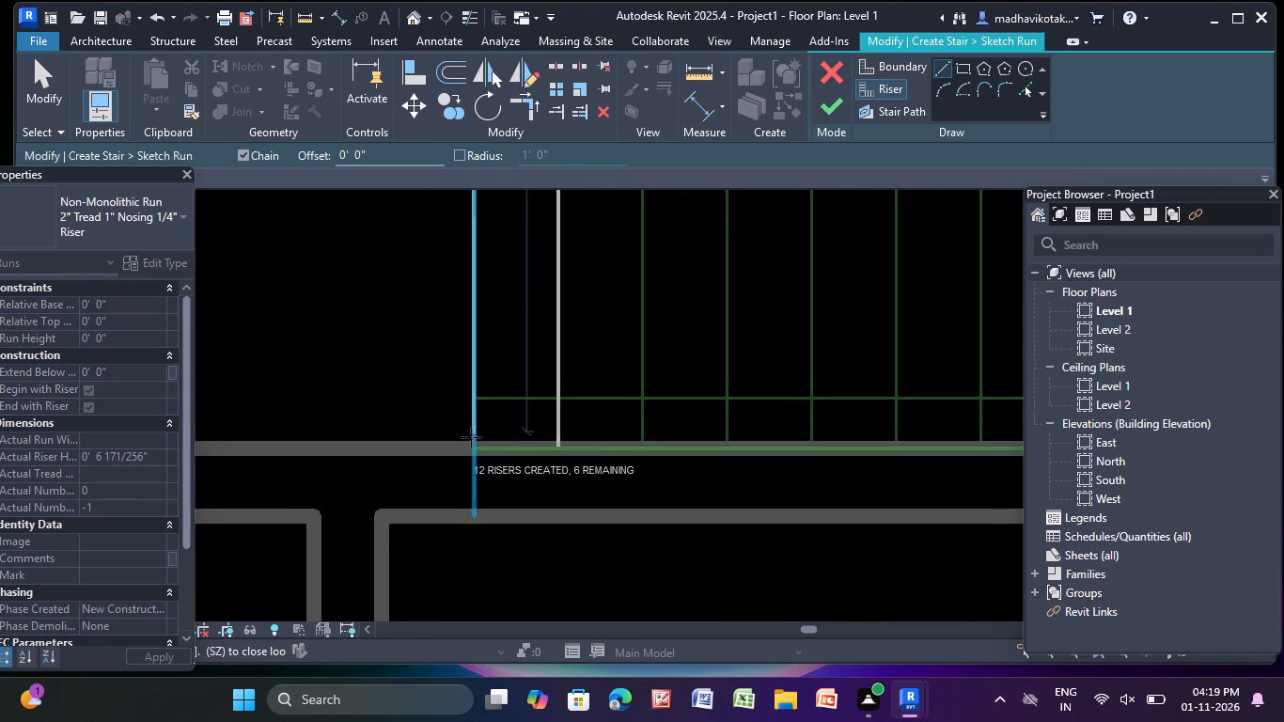
{"action": "left_click", "coordinate": [474, 447]}
Draw two vertical riser lines at 10" spacing over the lower flight's second and third tread lines, from the gap to the bottom boundary.
{"action": "scroll", "coordinate": [539, 342], "scroll_direction": "down", "scroll_amount": 5}
{"action": "middle_click_drag", "start_coordinate": [544, 331], "coordinate": [421, 517]}
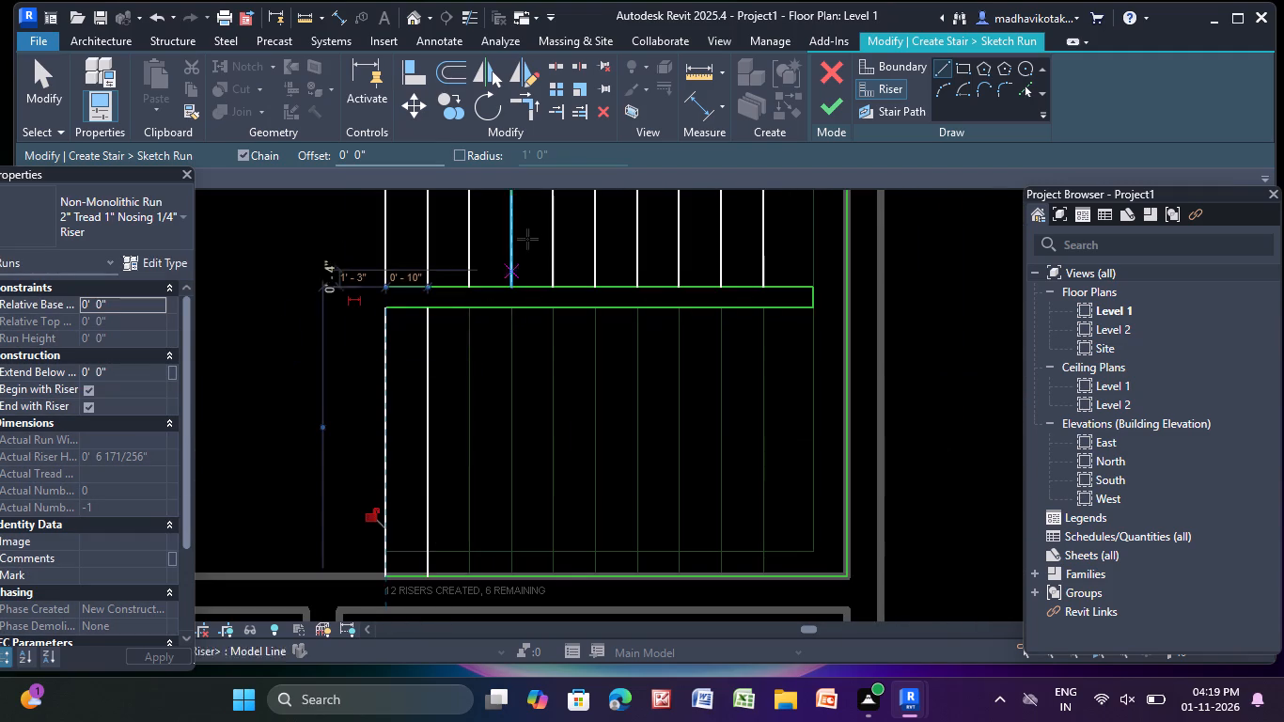
{"action": "scroll", "coordinate": [441, 342], "scroll_direction": "up", "scroll_amount": 3}
{"action": "left_click", "coordinate": [485, 288]}
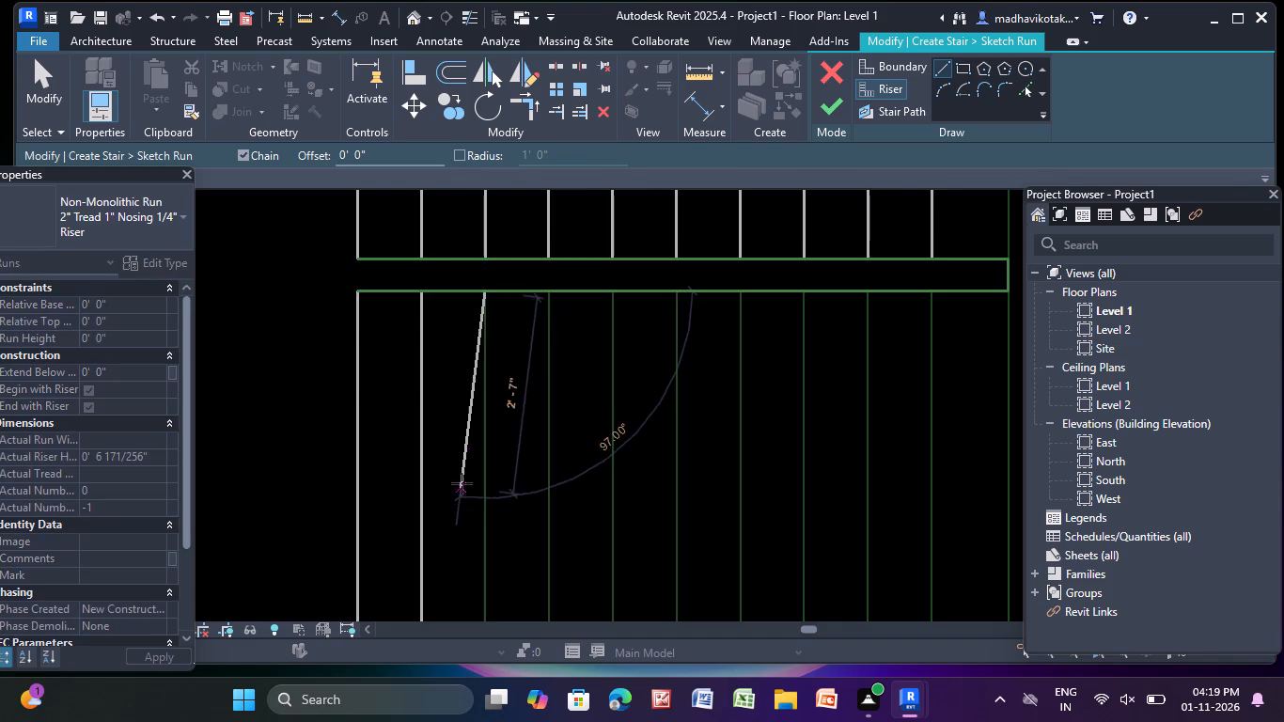
{"action": "middle_click_drag", "start_coordinate": [462, 479], "coordinate": [478, 241]}
{"action": "left_click", "coordinate": [500, 457]}
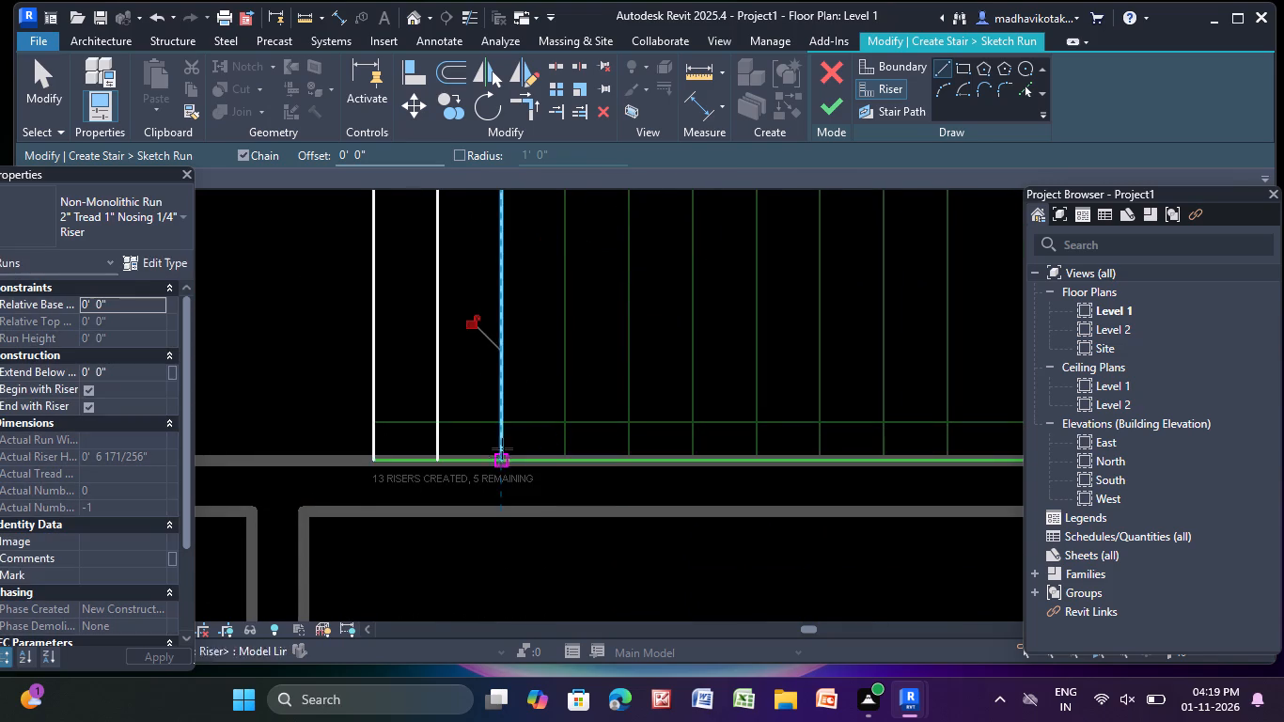
{"action": "scroll", "coordinate": [547, 307], "scroll_direction": "down", "scroll_amount": 1}
{"action": "middle_click_drag", "start_coordinate": [547, 307], "coordinate": [478, 488]}
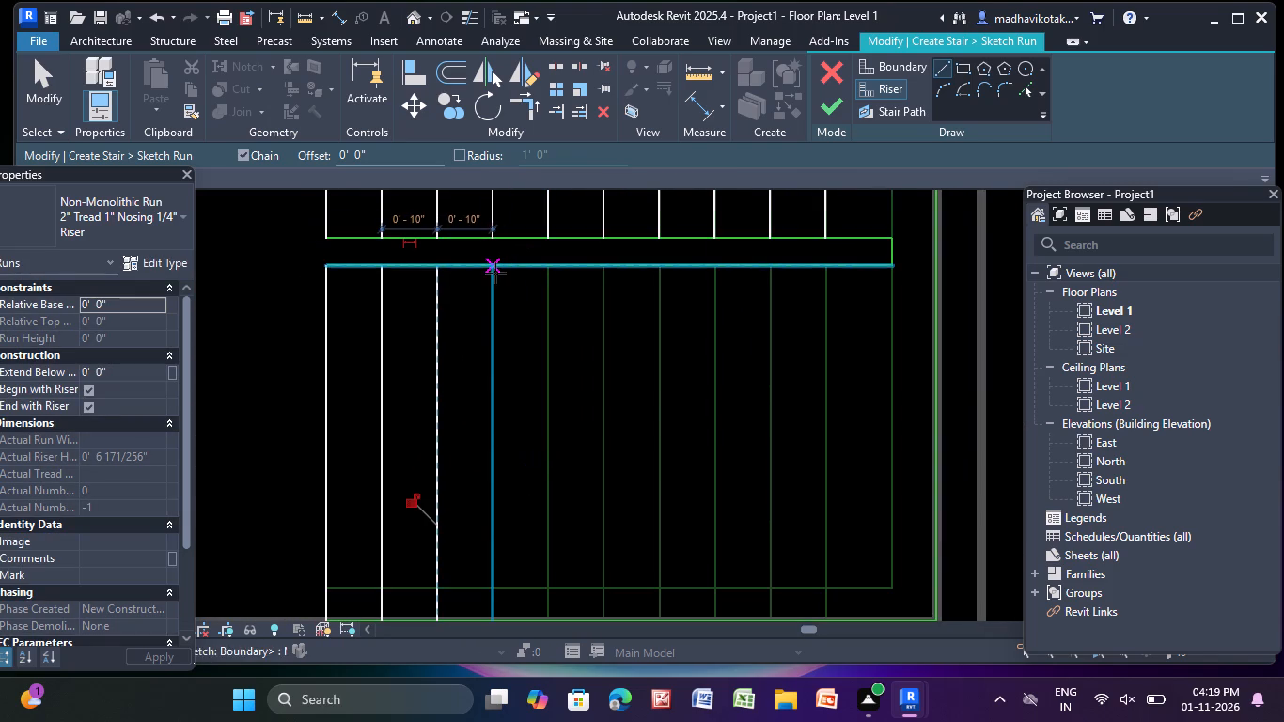
{"action": "left_click", "coordinate": [495, 273]}
{"action": "middle_click_drag", "start_coordinate": [503, 472], "coordinate": [509, 355]}
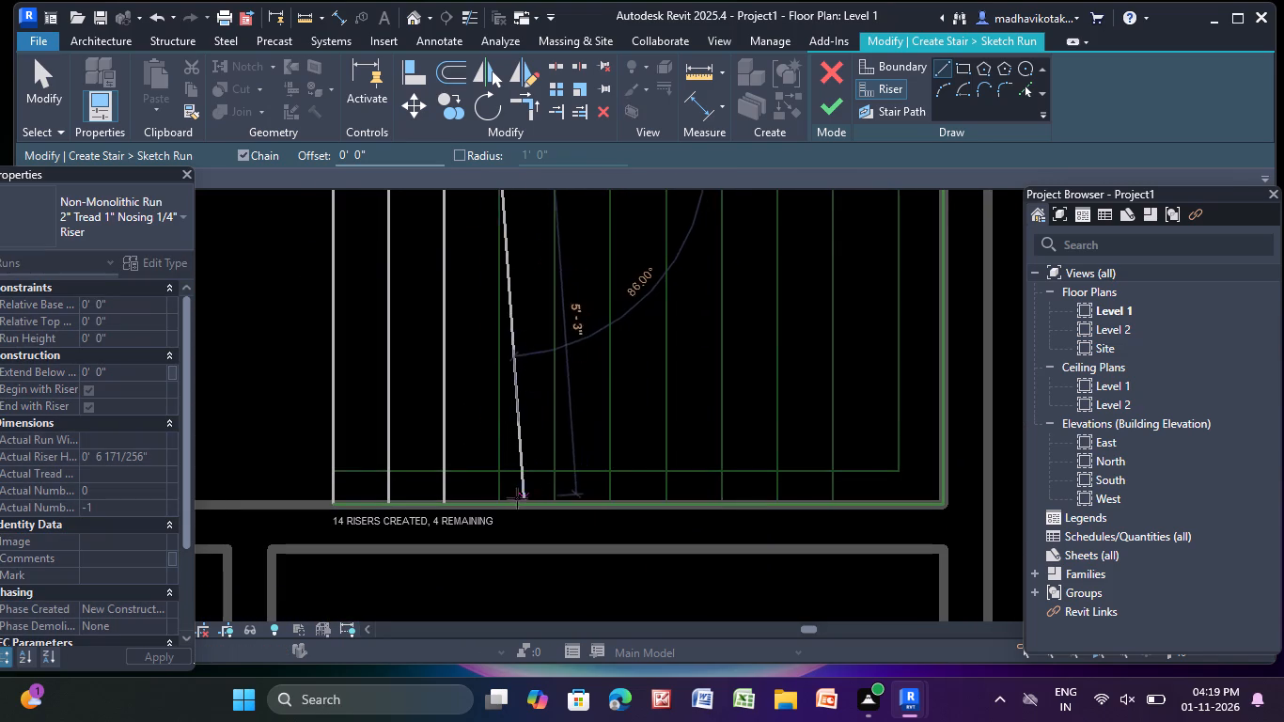
{"action": "left_click", "coordinate": [499, 505]}
Draw two more vertical riser lines at 10" spacing over the lower flight's fourth and fifth tread lines, down to the bottom boundary.
{"action": "scroll", "coordinate": [516, 409], "scroll_direction": "down", "scroll_amount": 3}
{"action": "middle_click_drag", "start_coordinate": [516, 409], "coordinate": [470, 463]}
{"action": "middle_click", "coordinate": [467, 466]}
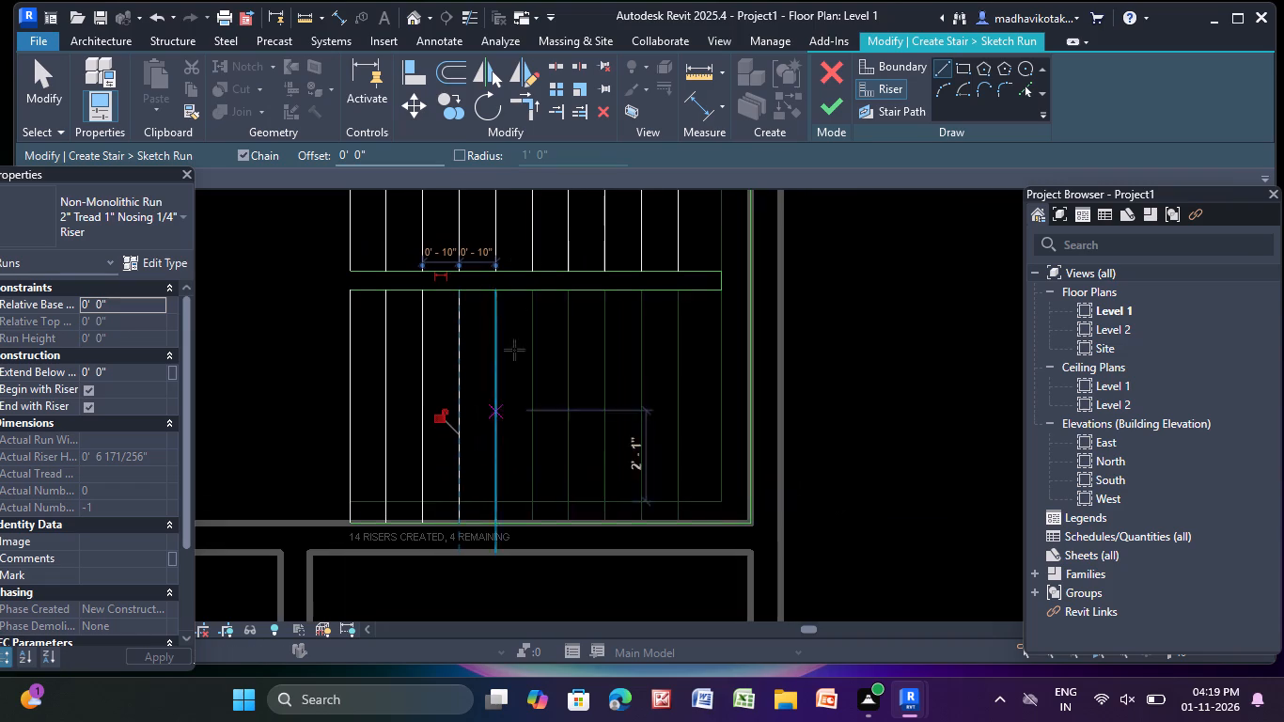
{"action": "left_click", "coordinate": [496, 293]}
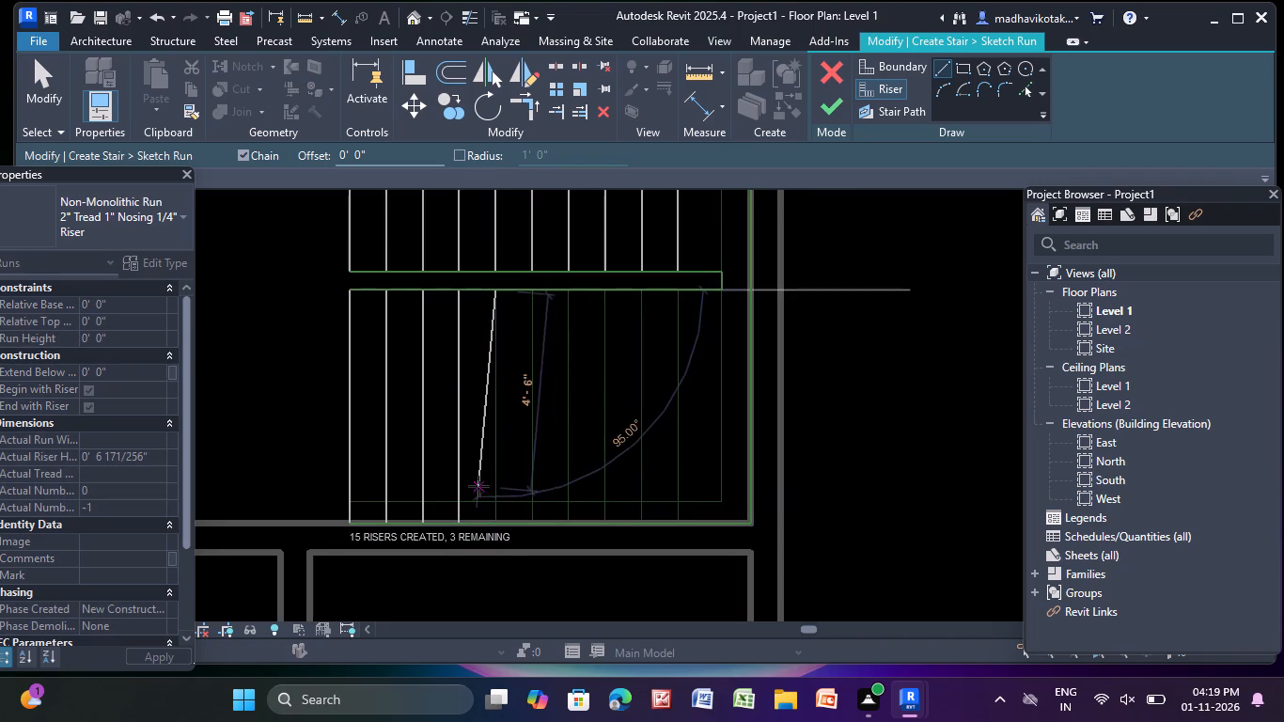
{"action": "left_click", "coordinate": [493, 524]}
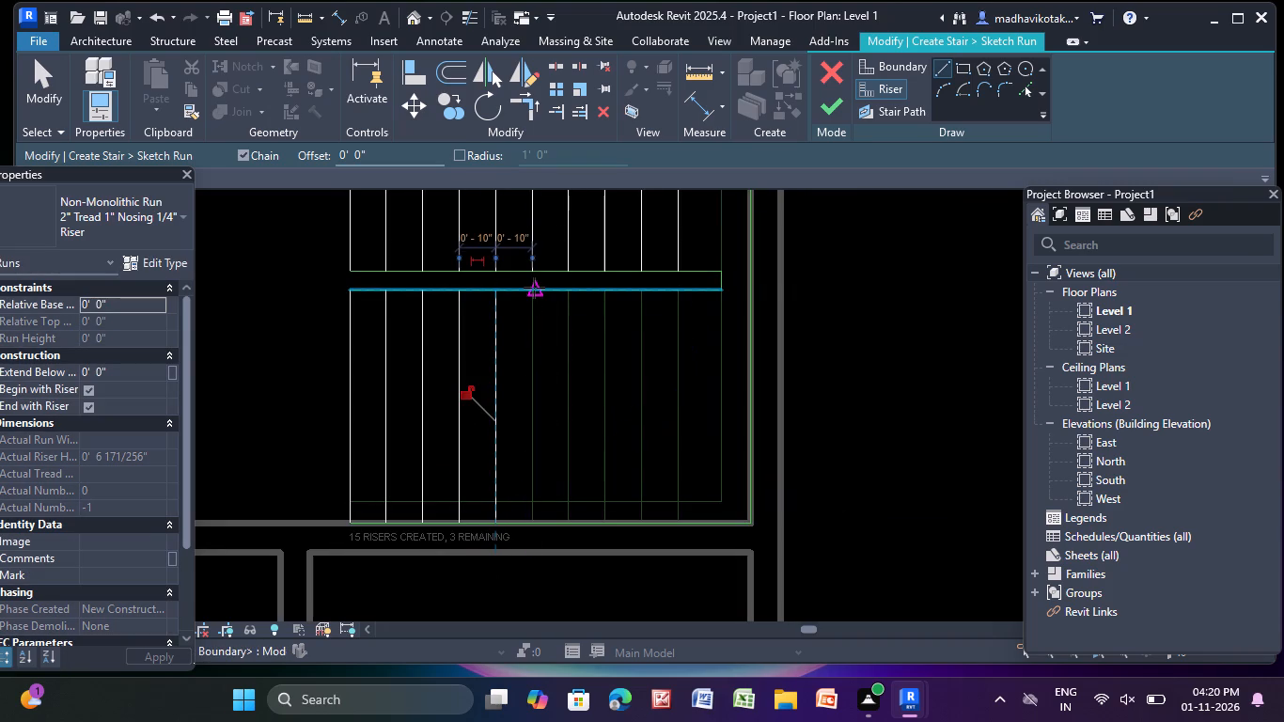
{"action": "scroll", "coordinate": [531, 289], "scroll_direction": "up", "scroll_amount": 9}
{"action": "left_click", "coordinate": [527, 289]}
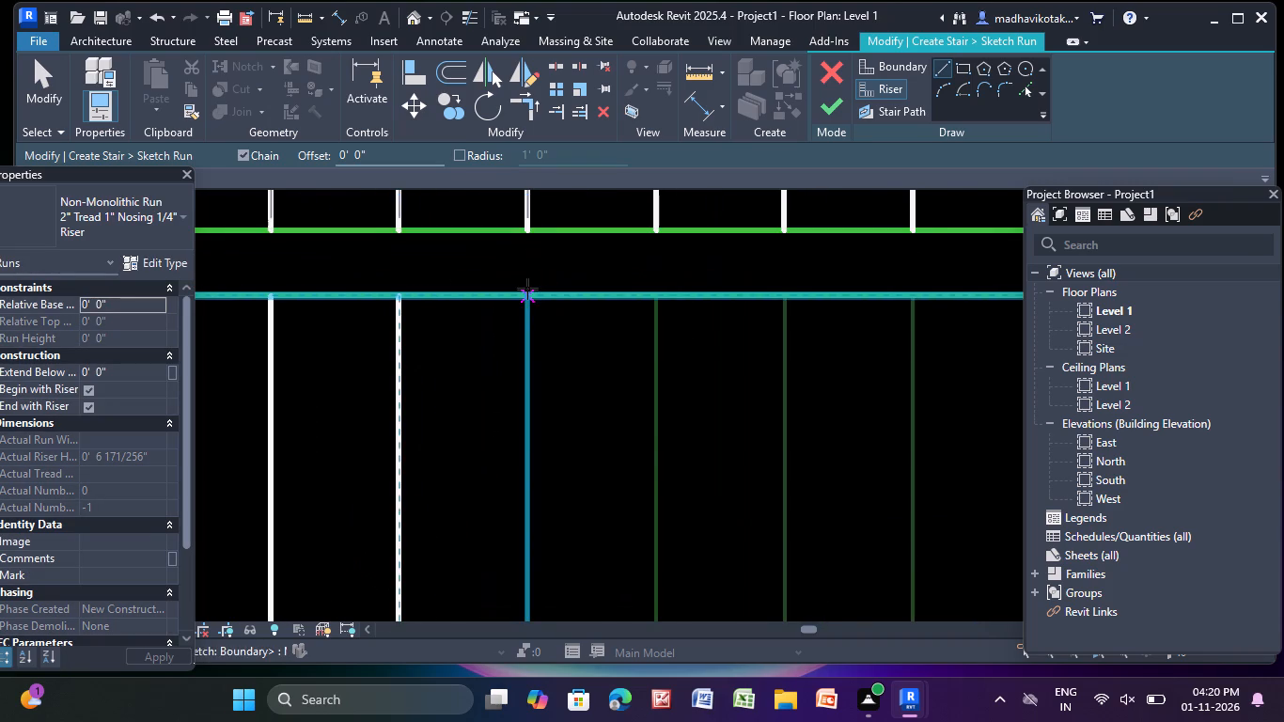
{"action": "middle_click_drag", "start_coordinate": [522, 481], "coordinate": [518, 228]}
{"action": "scroll", "coordinate": [534, 506], "scroll_direction": "down", "scroll_amount": 4}
{"action": "middle_click_drag", "start_coordinate": [535, 506], "coordinate": [518, 346]}
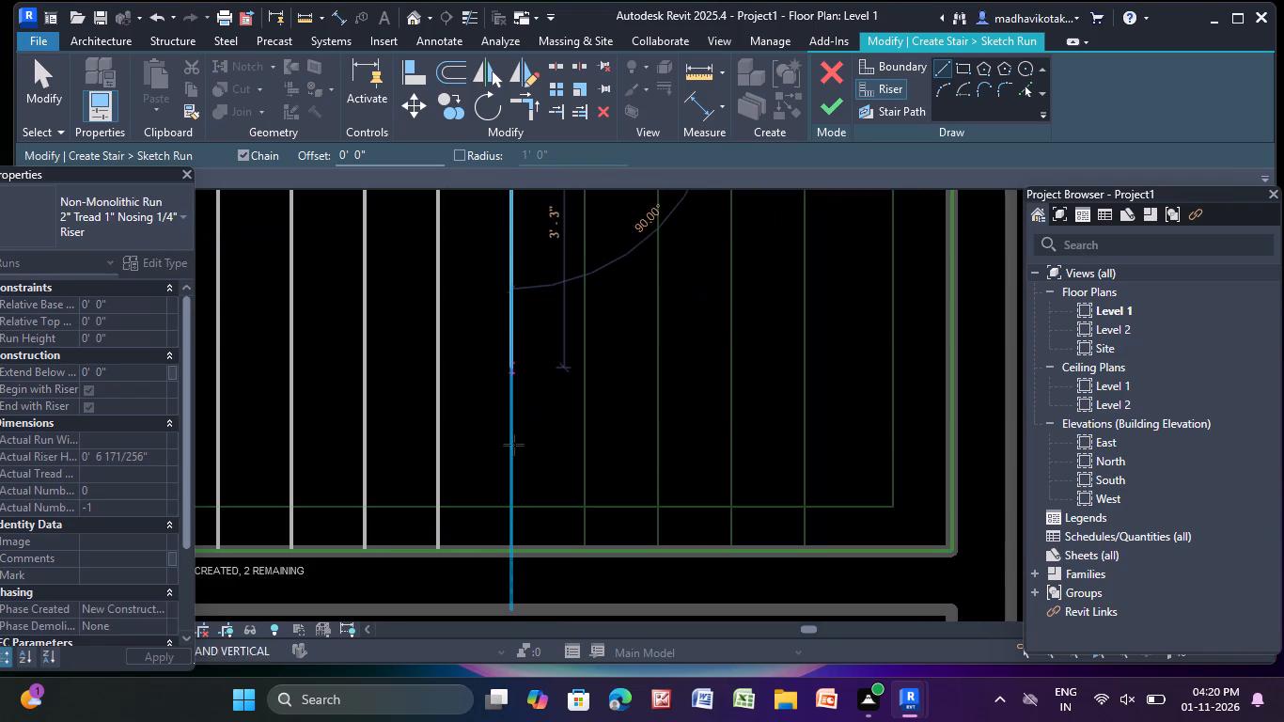
{"action": "left_click", "coordinate": [511, 555]}
Draw the lower flight's seventh and eighth vertical riser lines at 10" spacing, from the gap to the bottom boundary.
{"action": "scroll", "coordinate": [568, 402], "scroll_direction": "down", "scroll_amount": 2}
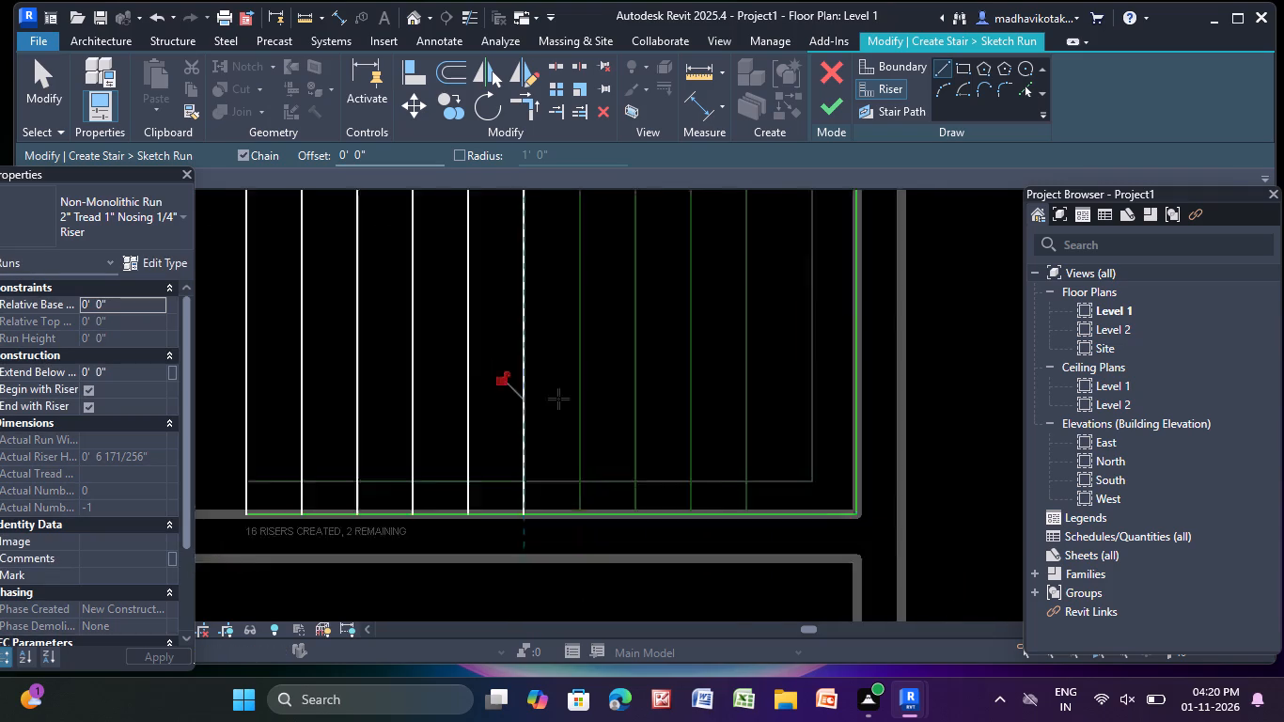
{"action": "scroll", "coordinate": [558, 399], "scroll_direction": "down", "scroll_amount": 2}
{"action": "middle_click_drag", "start_coordinate": [548, 392], "coordinate": [424, 551]}
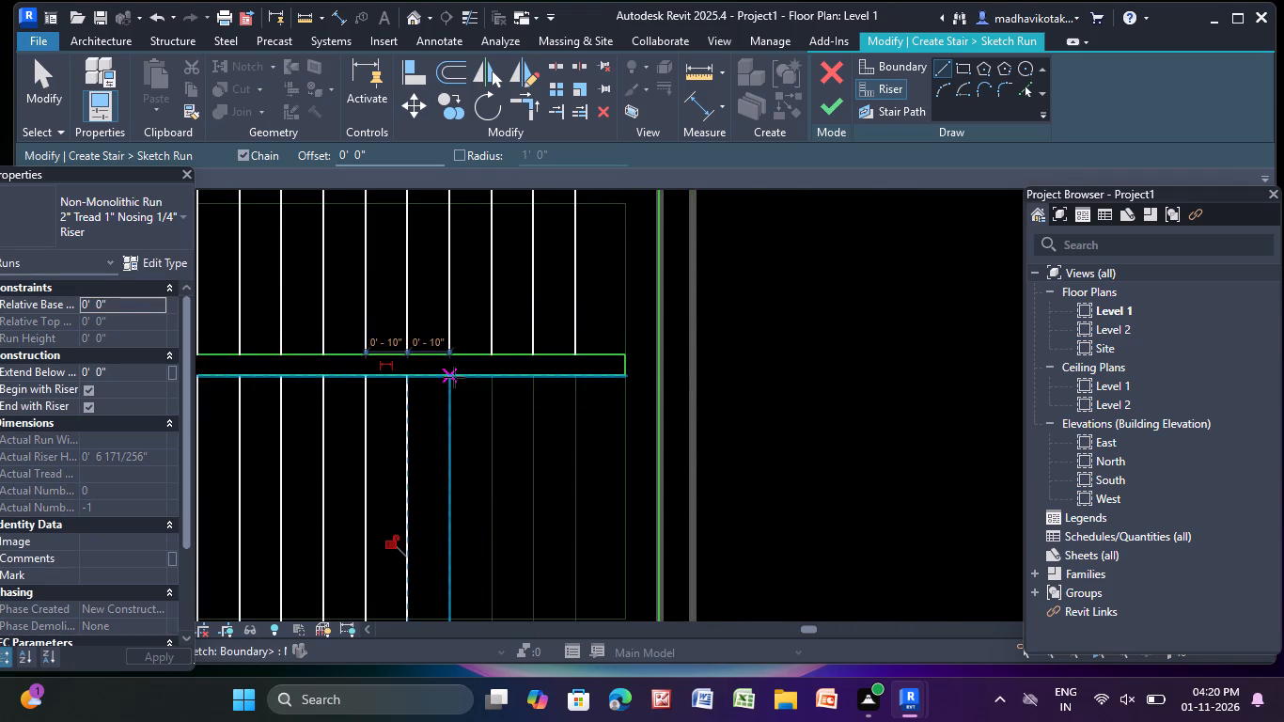
{"action": "left_click", "coordinate": [451, 377]}
{"action": "scroll", "coordinate": [462, 430], "scroll_direction": "down", "scroll_amount": 4}
{"action": "middle_click_drag", "start_coordinate": [454, 430], "coordinate": [441, 285]}
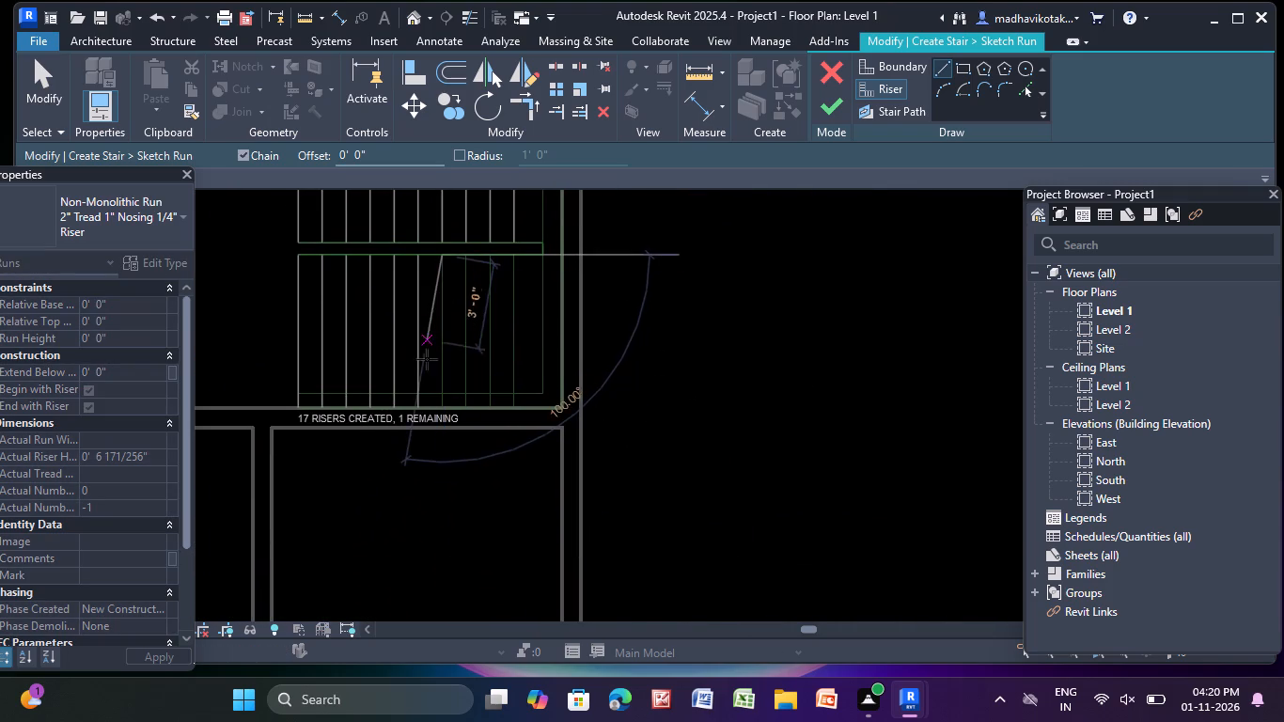
{"action": "scroll", "coordinate": [462, 408], "scroll_direction": "up", "scroll_amount": 4}
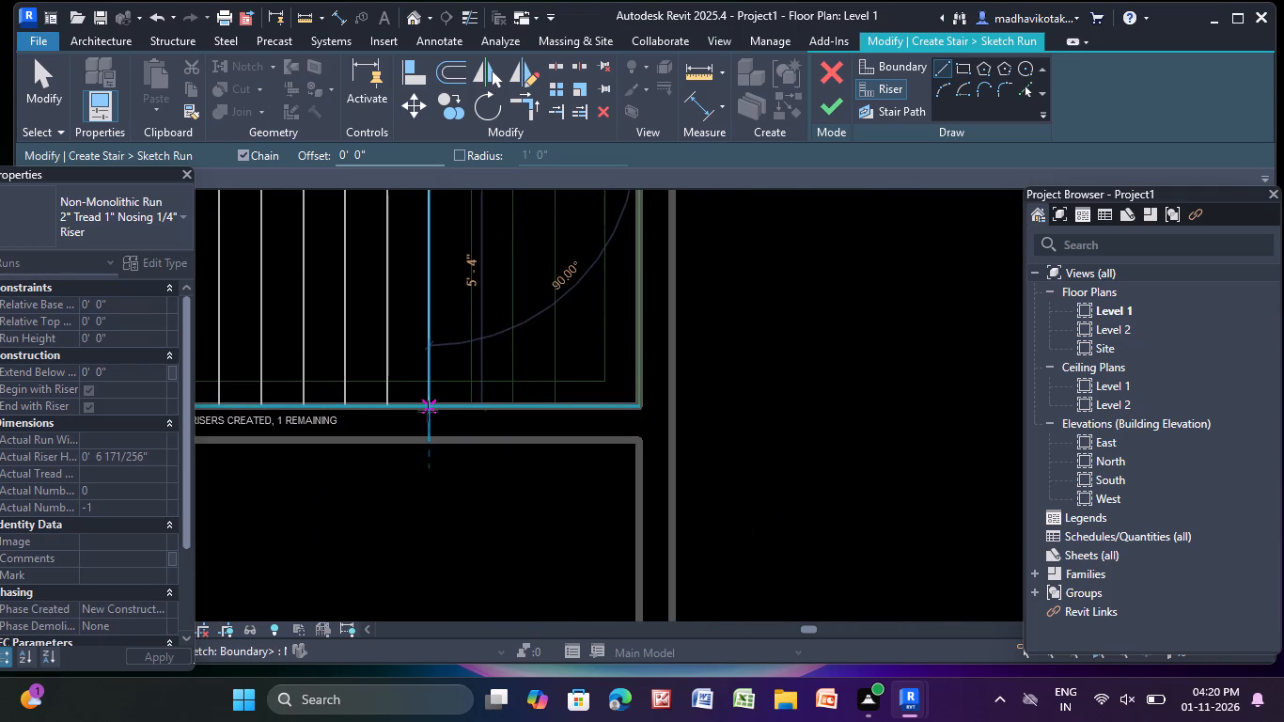
{"action": "left_click", "coordinate": [428, 411]}
{"action": "scroll", "coordinate": [462, 325], "scroll_direction": "down", "scroll_amount": 3}
{"action": "middle_click_drag", "start_coordinate": [462, 329], "coordinate": [412, 435]}
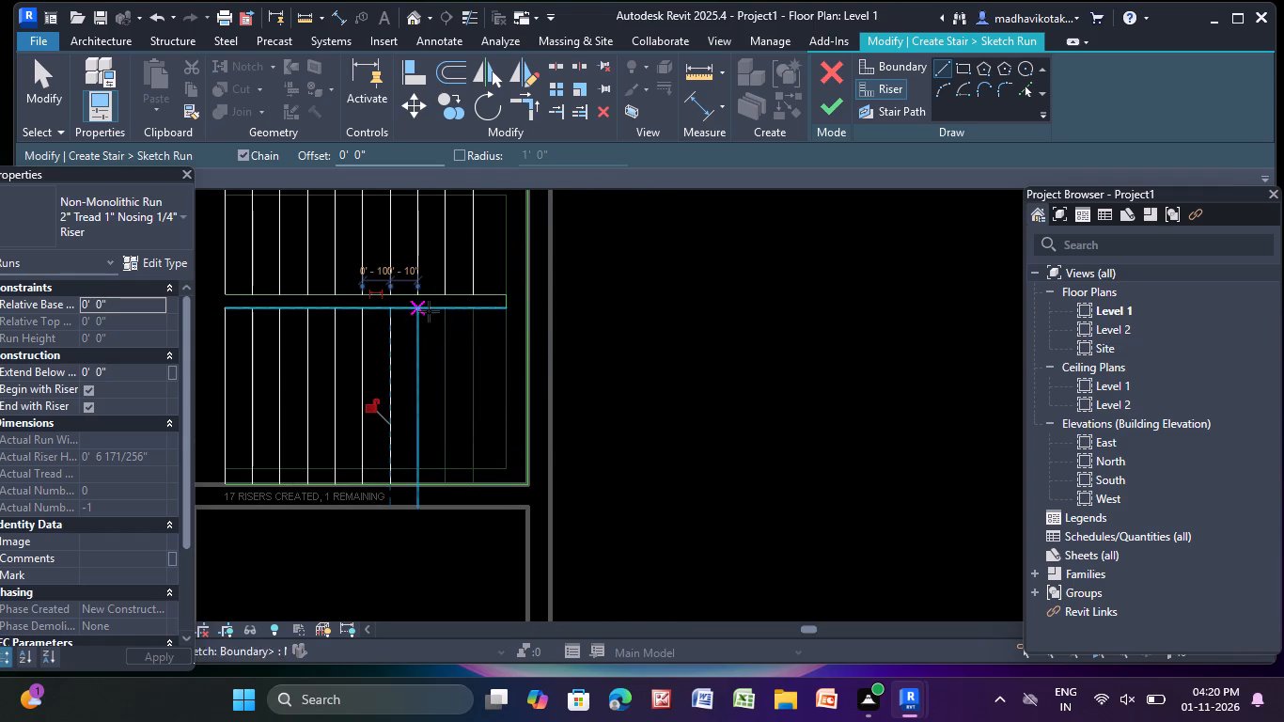
{"action": "scroll", "coordinate": [401, 310], "scroll_direction": "up", "scroll_amount": 7}
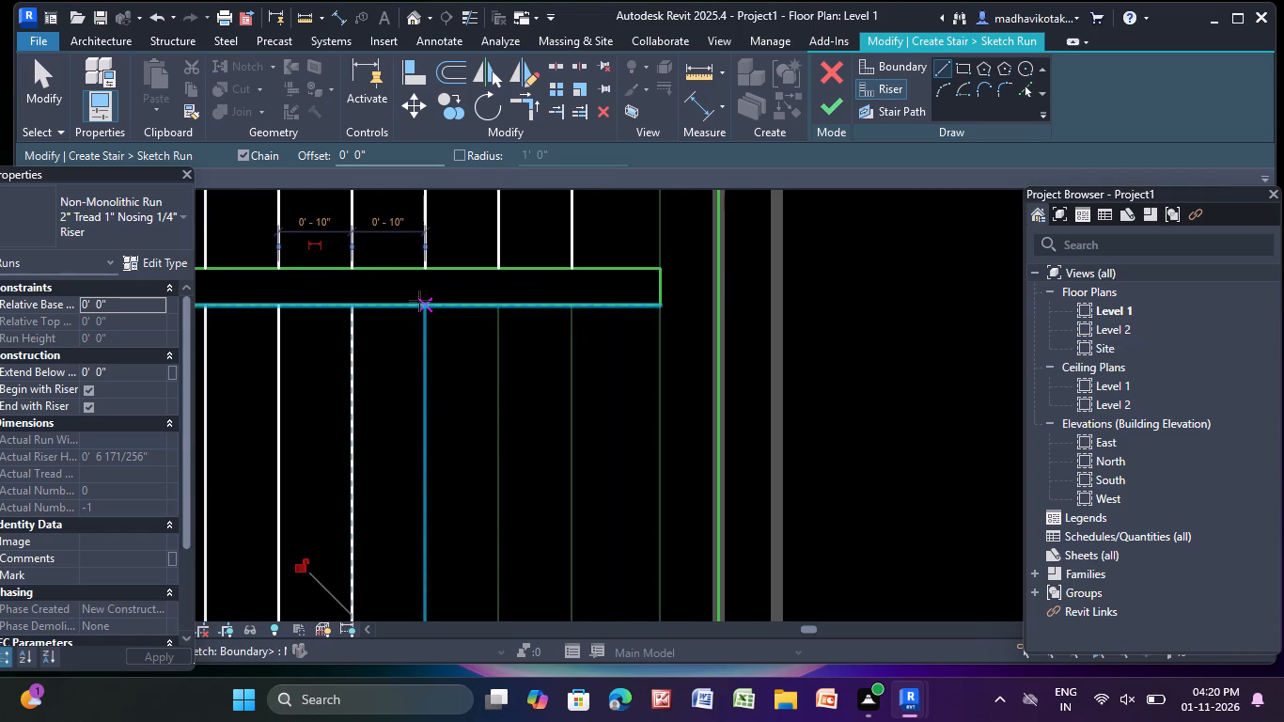
{"action": "left_click", "coordinate": [427, 300]}
{"action": "scroll", "coordinate": [452, 523], "scroll_direction": "down", "scroll_amount": 3}
{"action": "middle_click_drag", "start_coordinate": [451, 513], "coordinate": [394, 337]}
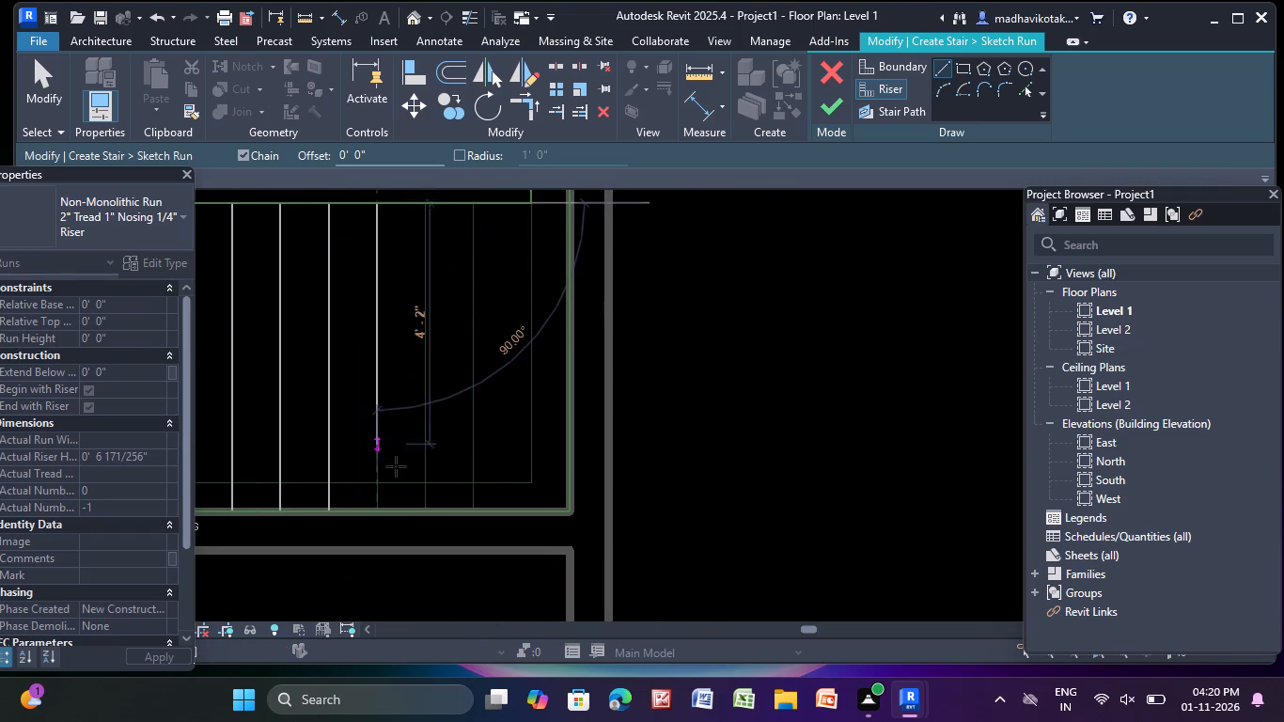
{"action": "left_click", "coordinate": [379, 510]}
Draw the lower flight's ninth and tenth vertical riser lines at 10" spacing, from the gap to the bottom boundary.
{"action": "middle_click_drag", "start_coordinate": [421, 313], "coordinate": [374, 413]}
{"action": "scroll", "coordinate": [380, 295], "scroll_direction": "up", "scroll_amount": 4}
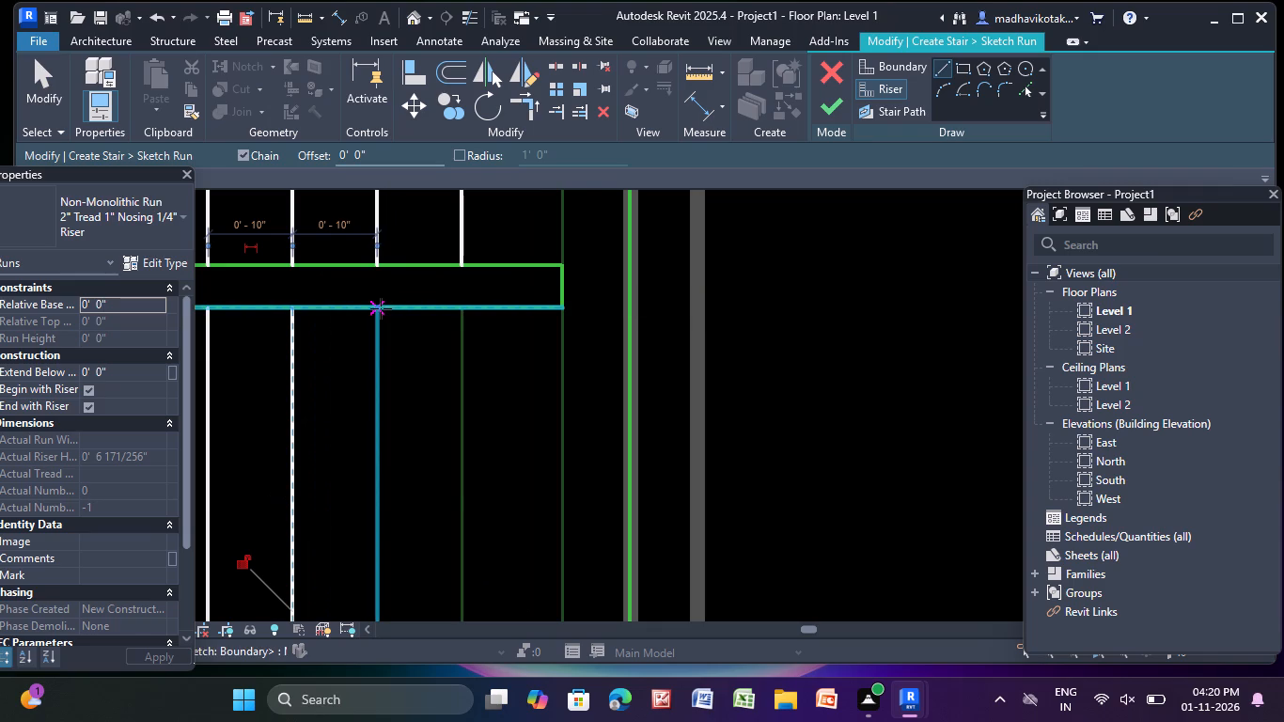
{"action": "left_click", "coordinate": [381, 307]}
{"action": "scroll", "coordinate": [378, 429], "scroll_direction": "down", "scroll_amount": 4}
{"action": "middle_click_drag", "start_coordinate": [376, 425], "coordinate": [353, 268]}
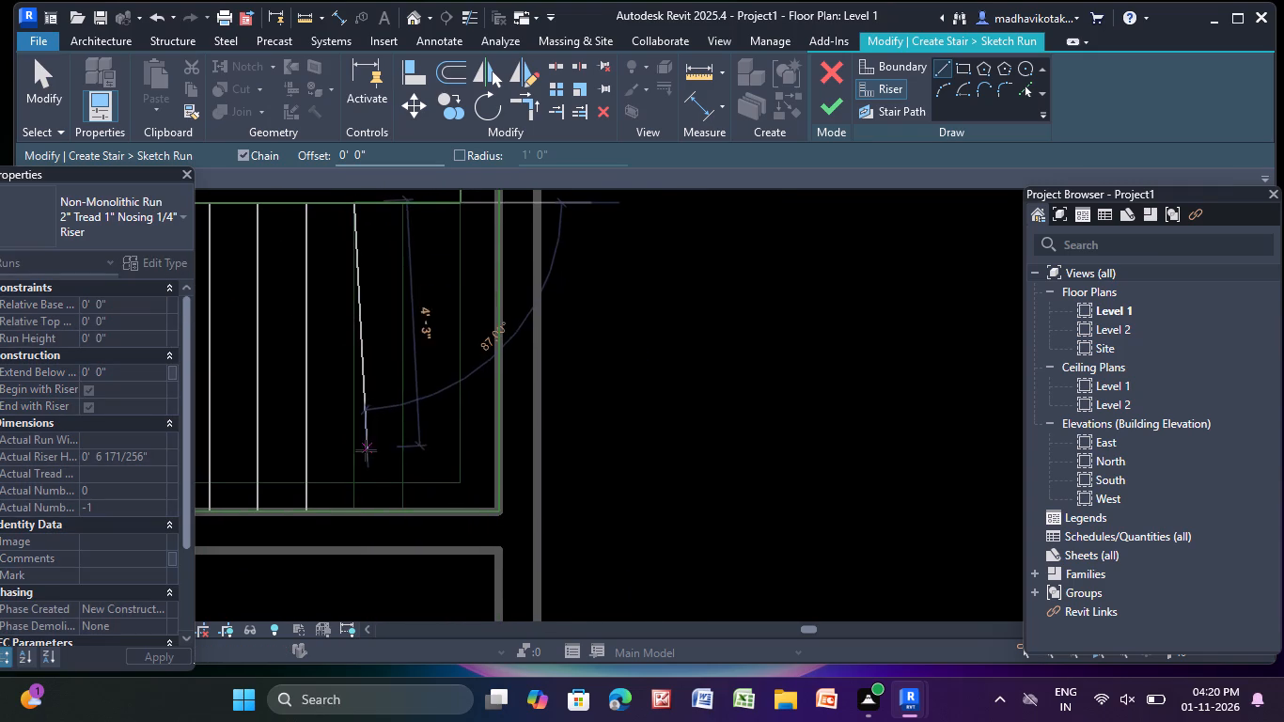
{"action": "left_click", "coordinate": [353, 508]}
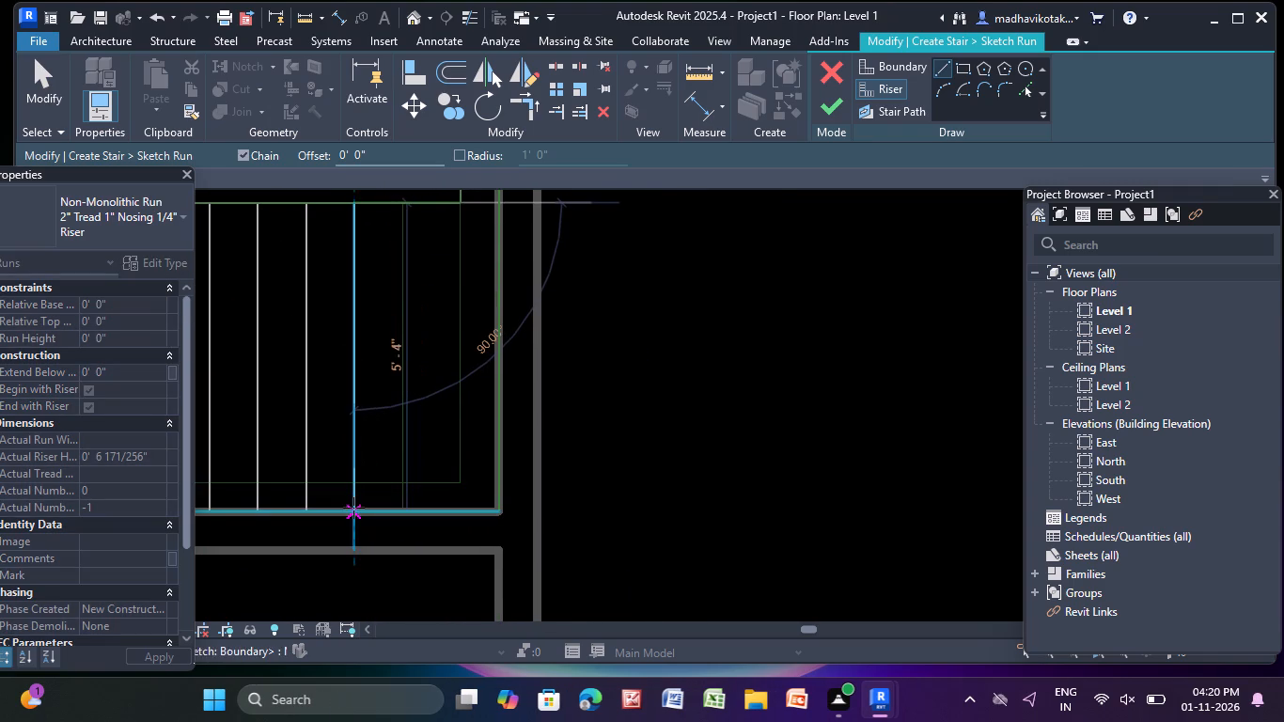
{"action": "left_click_drag", "start_coordinate": [404, 206], "coordinate": [403, 215]}
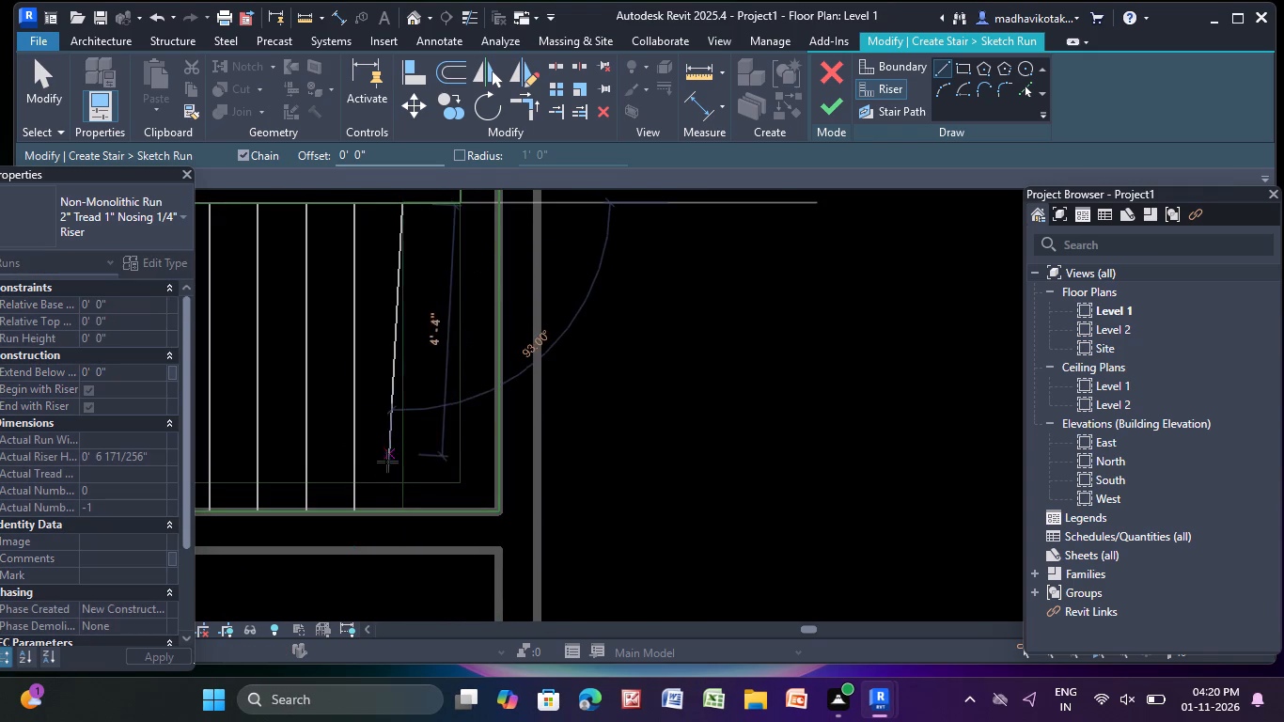
{"action": "left_click", "coordinate": [407, 510]}
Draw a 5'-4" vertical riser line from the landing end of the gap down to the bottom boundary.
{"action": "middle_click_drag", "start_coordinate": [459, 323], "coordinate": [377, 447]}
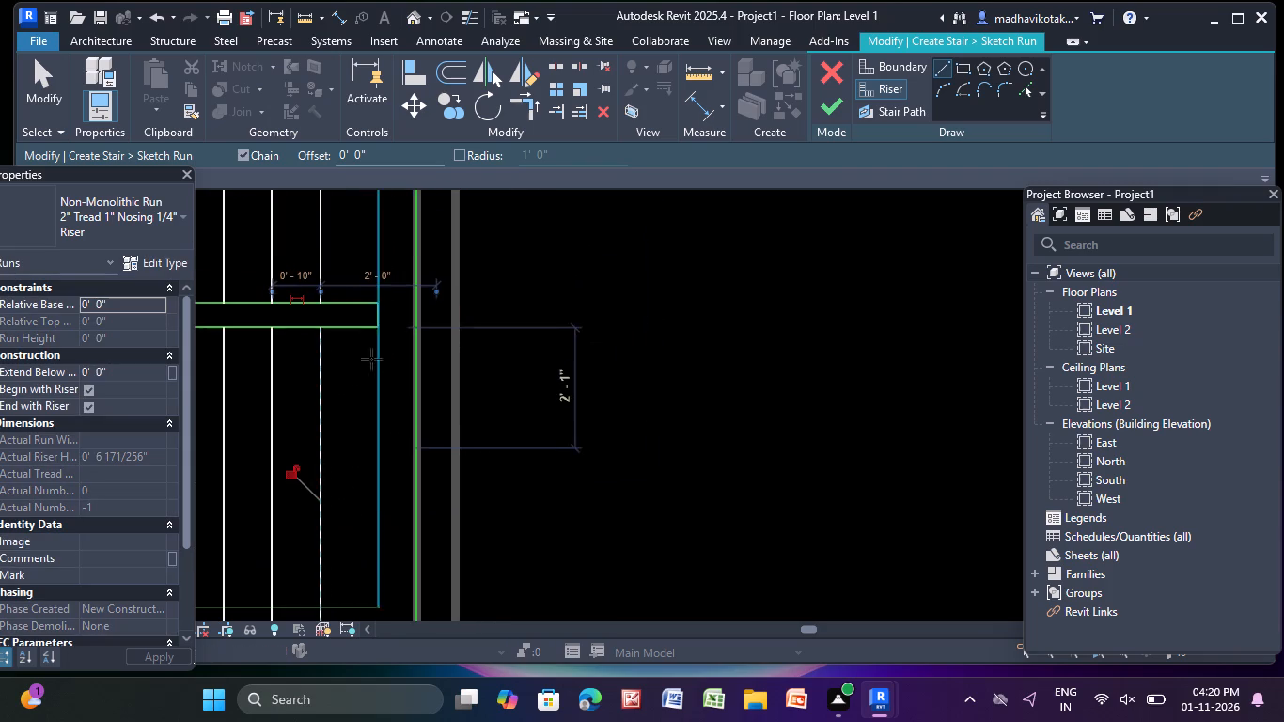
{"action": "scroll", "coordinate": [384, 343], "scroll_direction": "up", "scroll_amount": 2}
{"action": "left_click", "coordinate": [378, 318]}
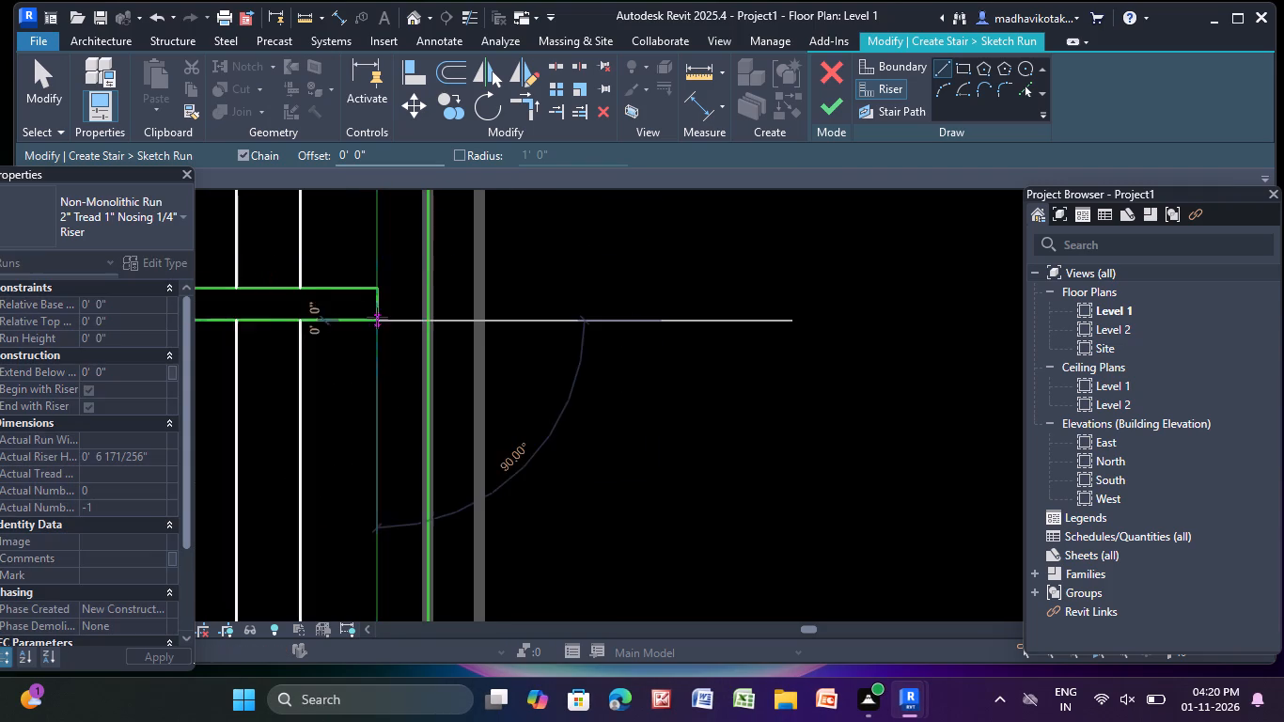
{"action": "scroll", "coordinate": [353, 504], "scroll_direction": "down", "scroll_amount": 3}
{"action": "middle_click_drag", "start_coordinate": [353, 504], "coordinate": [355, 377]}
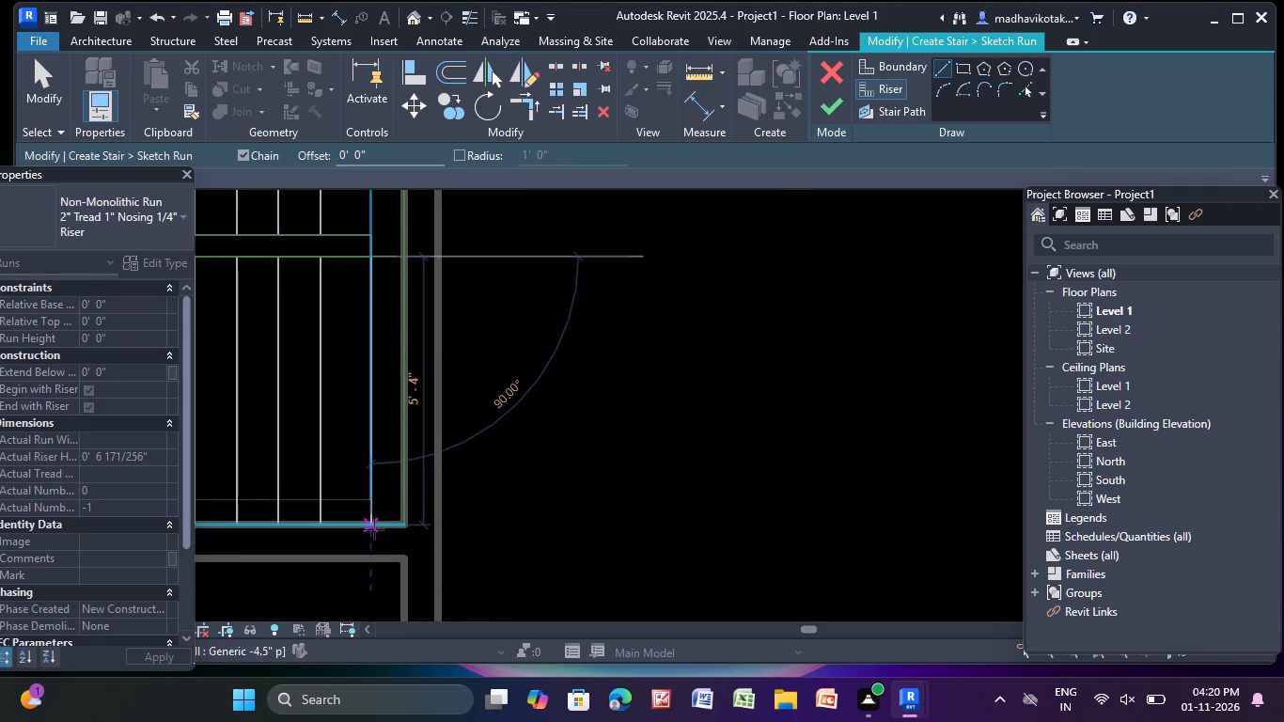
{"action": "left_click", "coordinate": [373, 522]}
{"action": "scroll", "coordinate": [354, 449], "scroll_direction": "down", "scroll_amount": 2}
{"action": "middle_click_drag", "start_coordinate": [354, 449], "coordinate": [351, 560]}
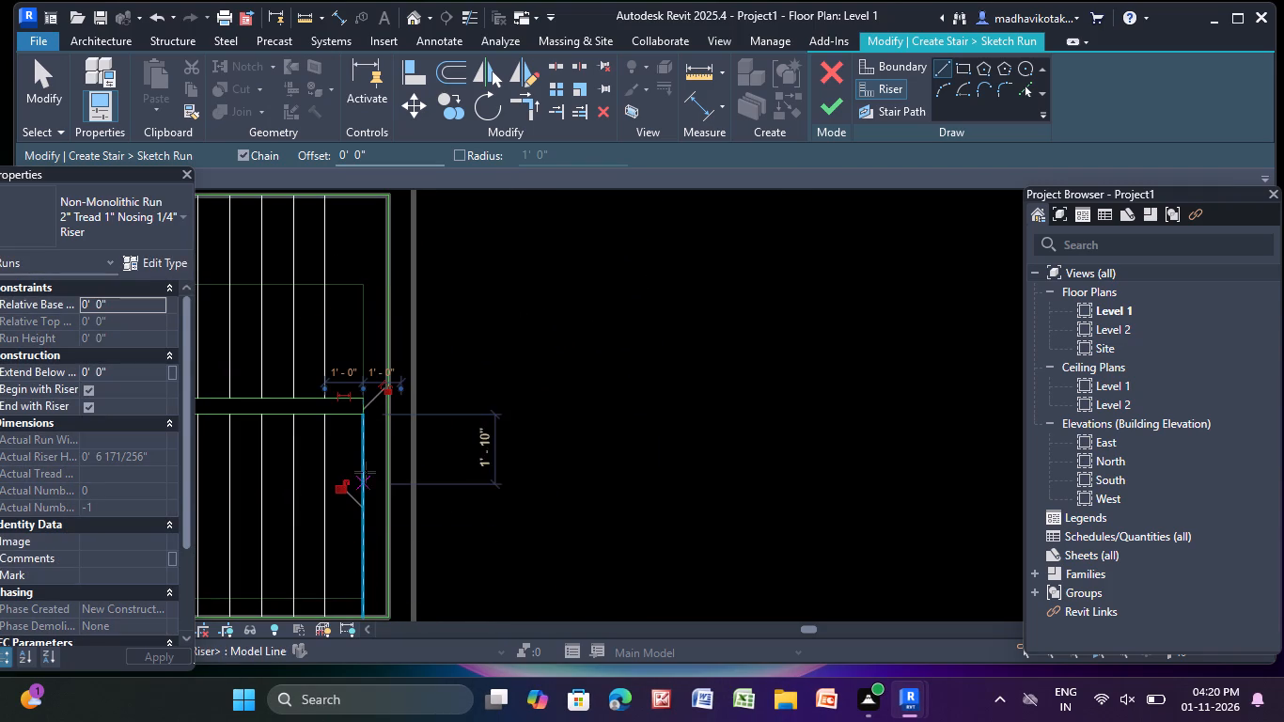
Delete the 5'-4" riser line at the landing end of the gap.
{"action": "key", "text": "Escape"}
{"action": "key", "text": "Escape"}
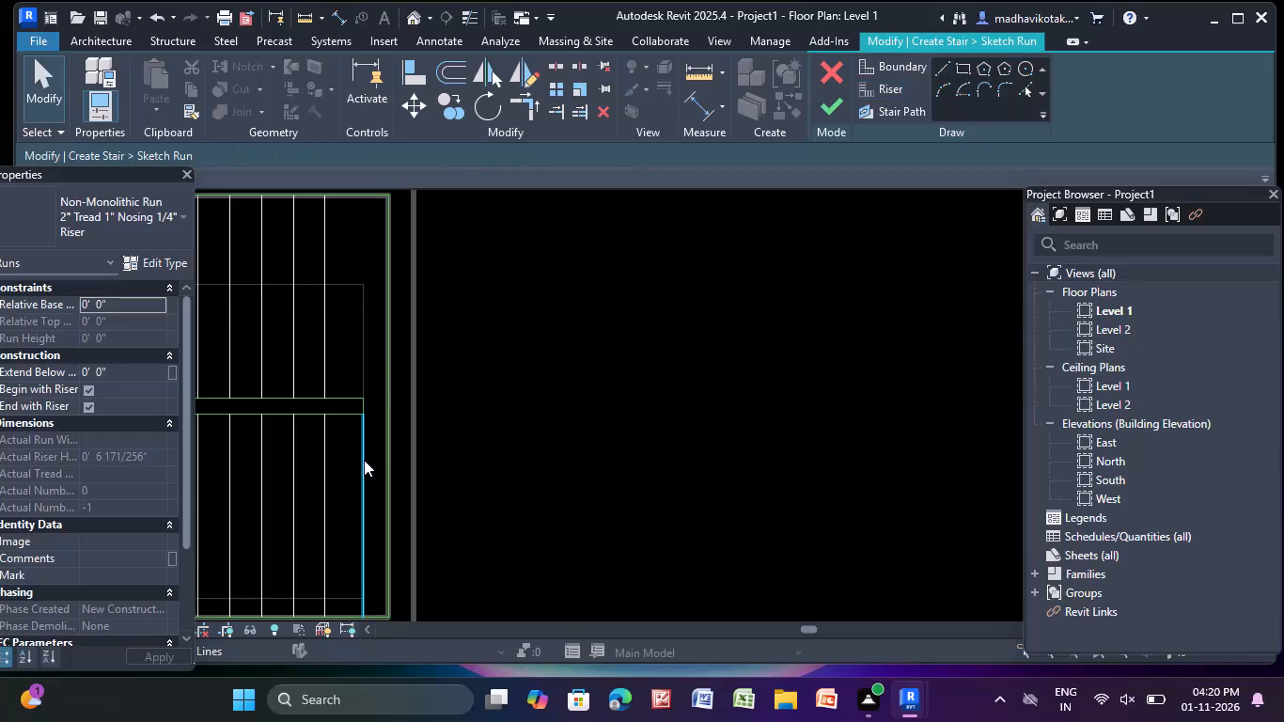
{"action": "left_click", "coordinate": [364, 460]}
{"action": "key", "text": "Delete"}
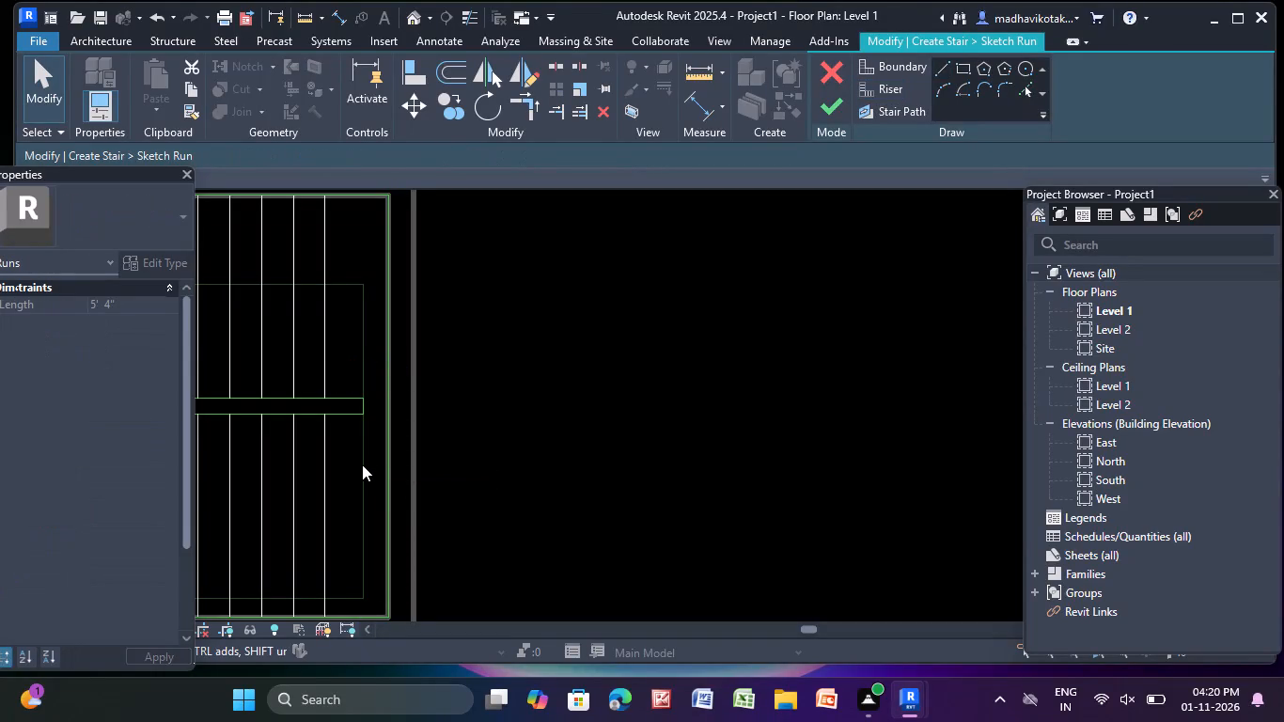
Draw the stair path as a U-shape from the upper flight's left edge, down through the landing and back to the lower flight's left edge.
{"action": "scroll", "coordinate": [351, 482], "scroll_direction": "down", "scroll_amount": 4}
{"action": "middle_click_drag", "start_coordinate": [355, 480], "coordinate": [731, 460]}
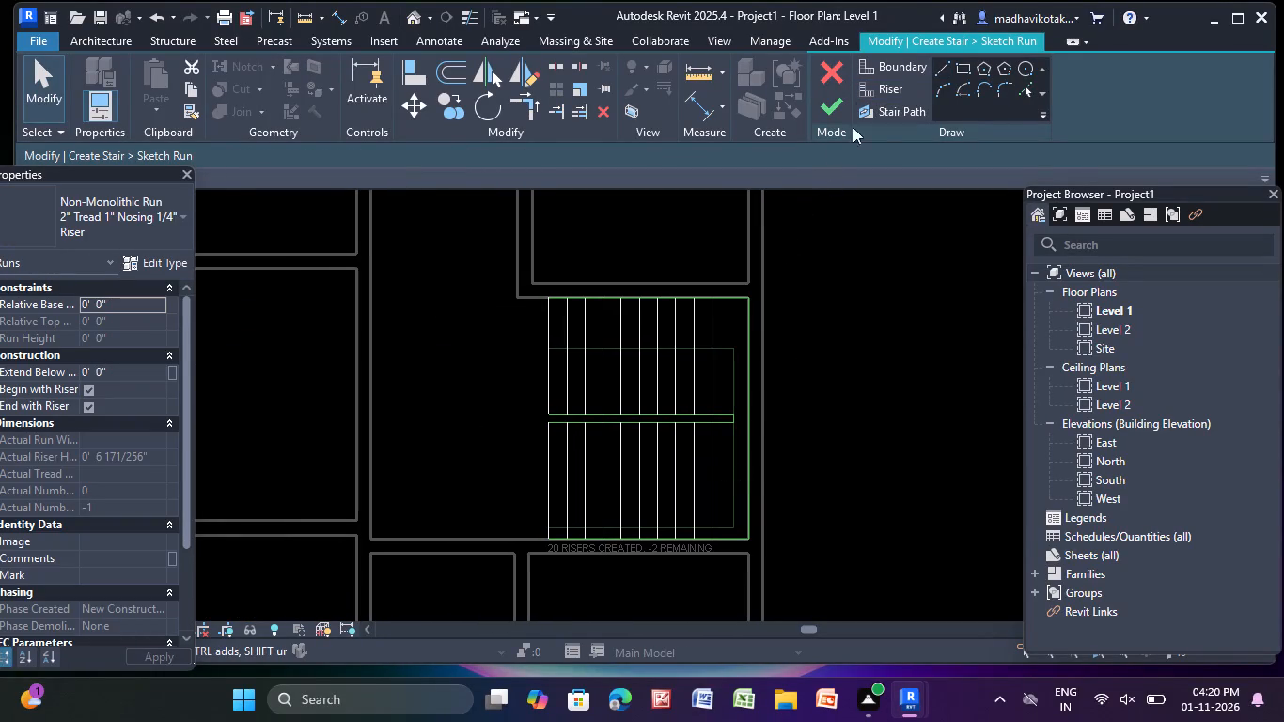
{"action": "left_click", "coordinate": [891, 114]}
{"action": "left_click", "coordinate": [947, 62]}
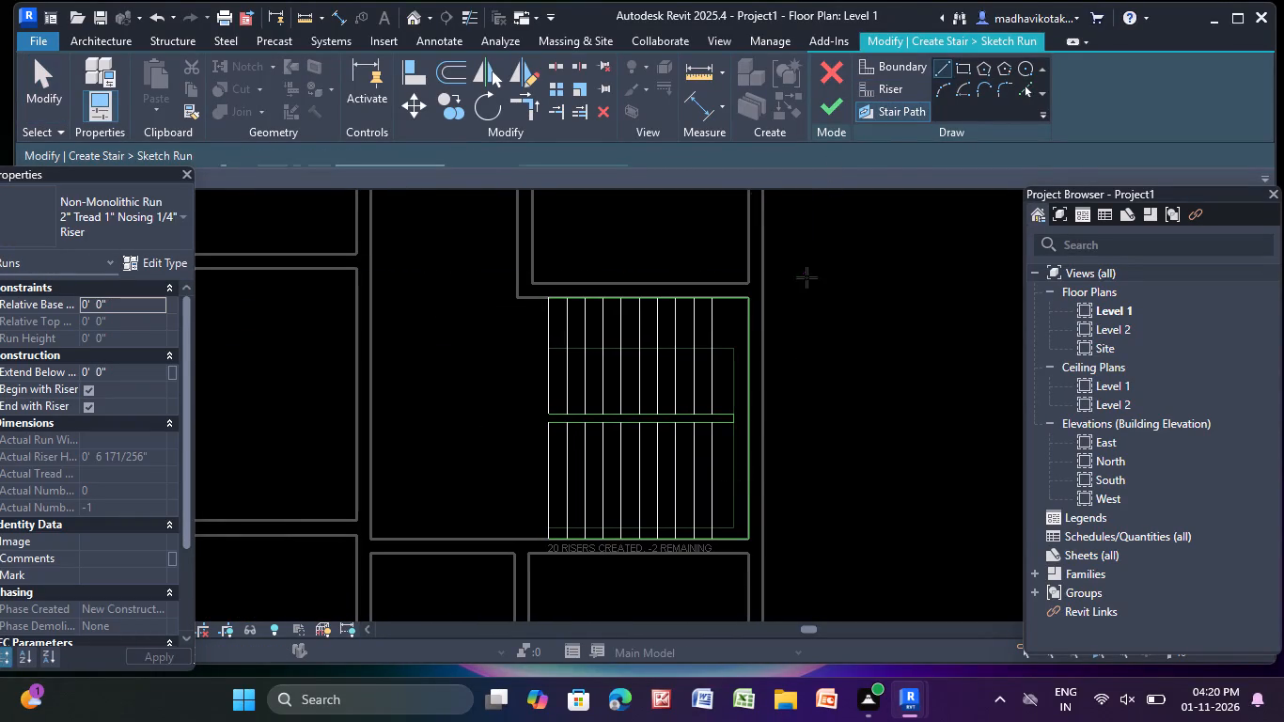
{"action": "left_click", "coordinate": [552, 347]}
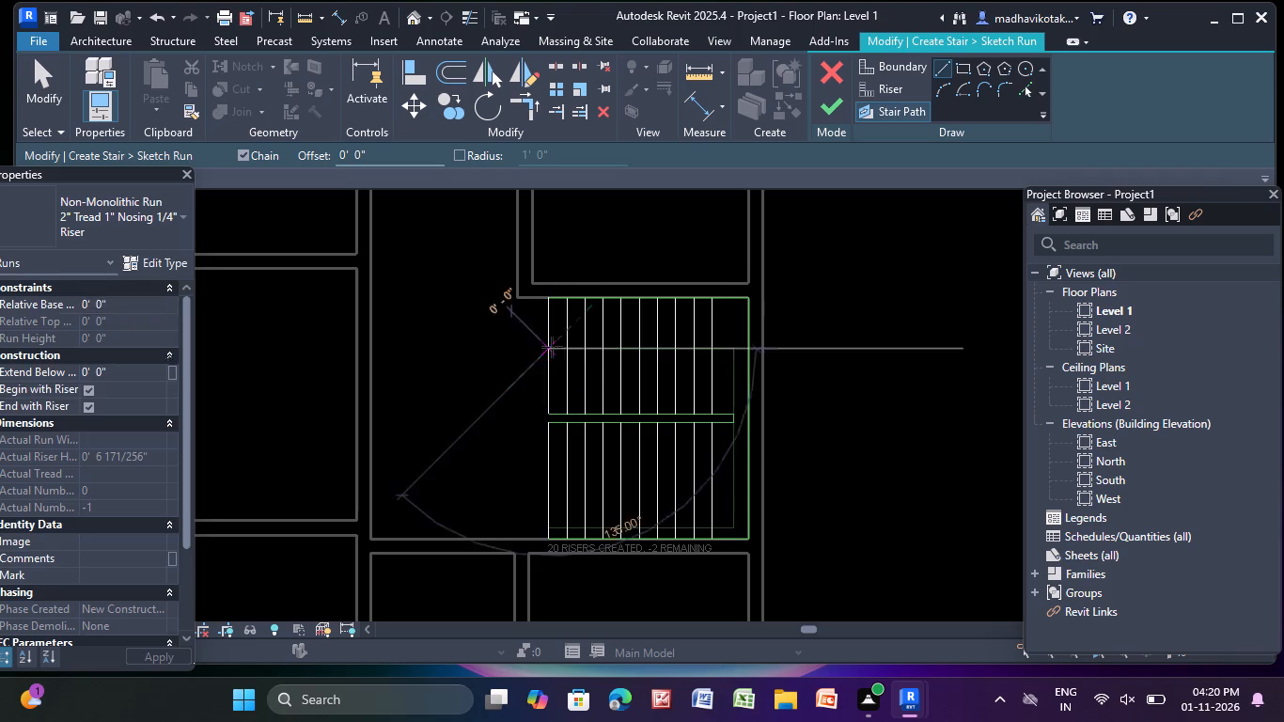
{"action": "left_click", "coordinate": [728, 345]}
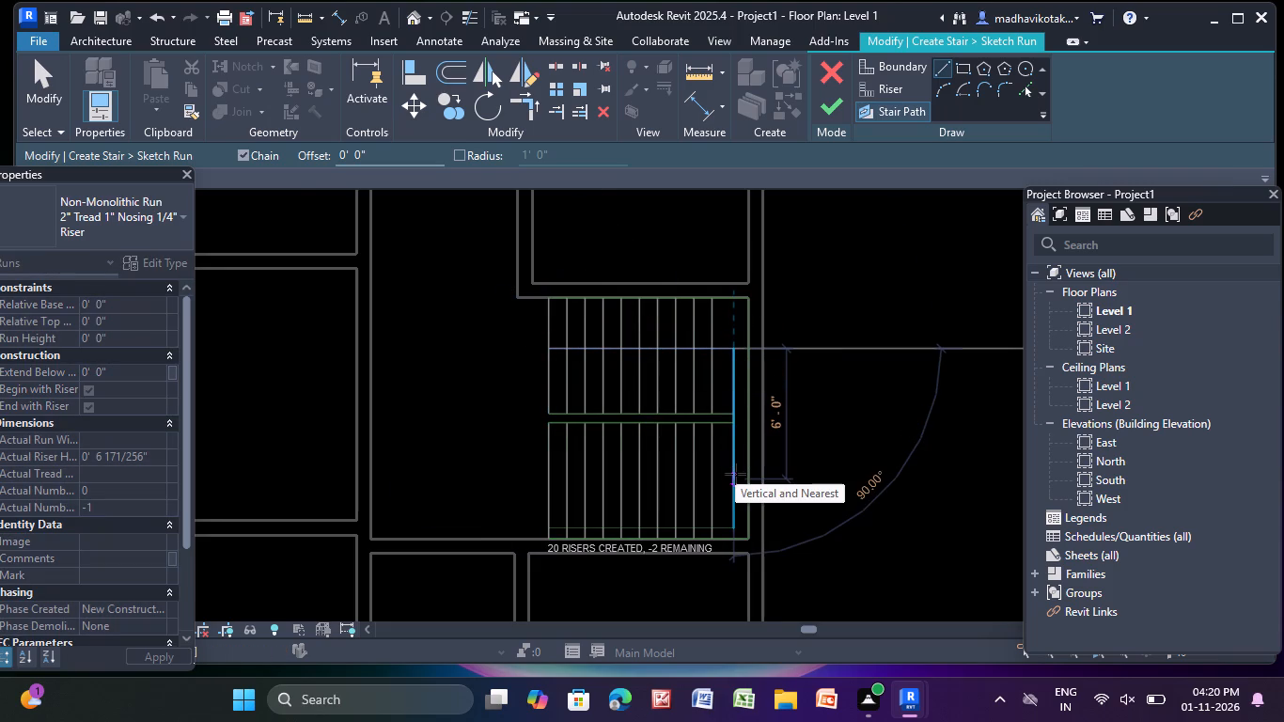
{"action": "scroll", "coordinate": [735, 474], "scroll_direction": "up", "scroll_amount": 5}
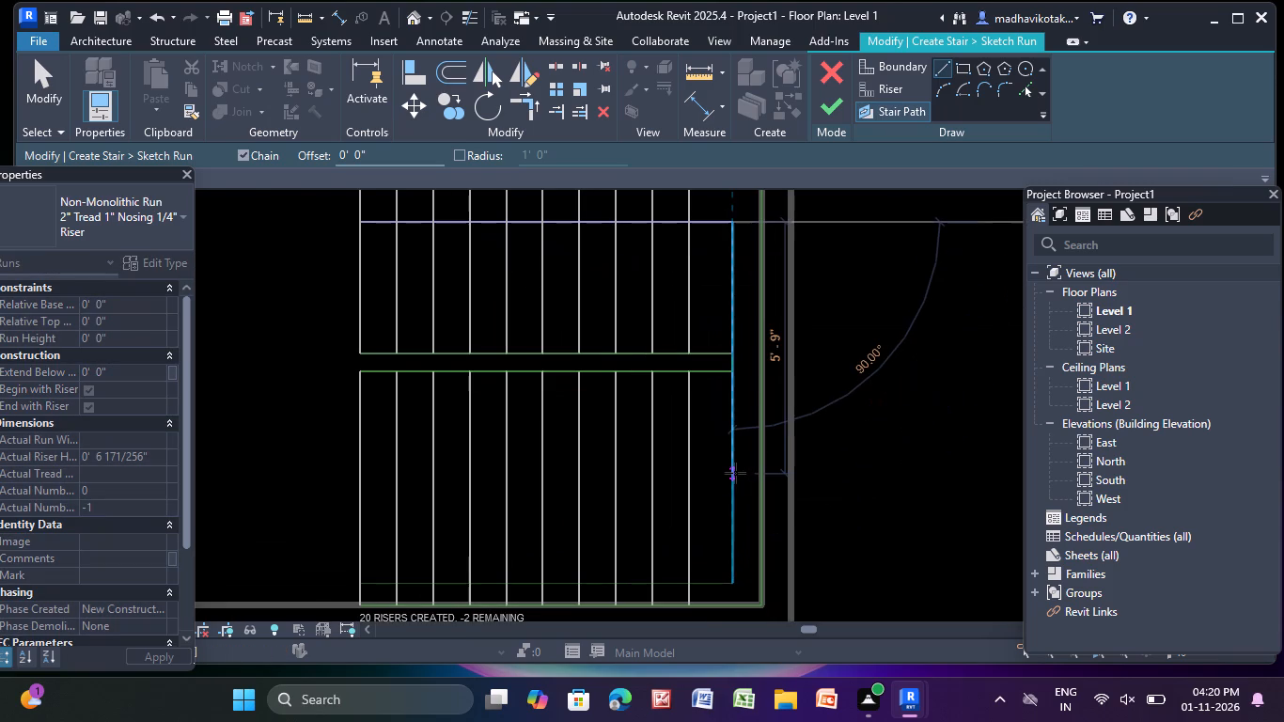
{"action": "middle_click_drag", "start_coordinate": [735, 473], "coordinate": [510, 586]}
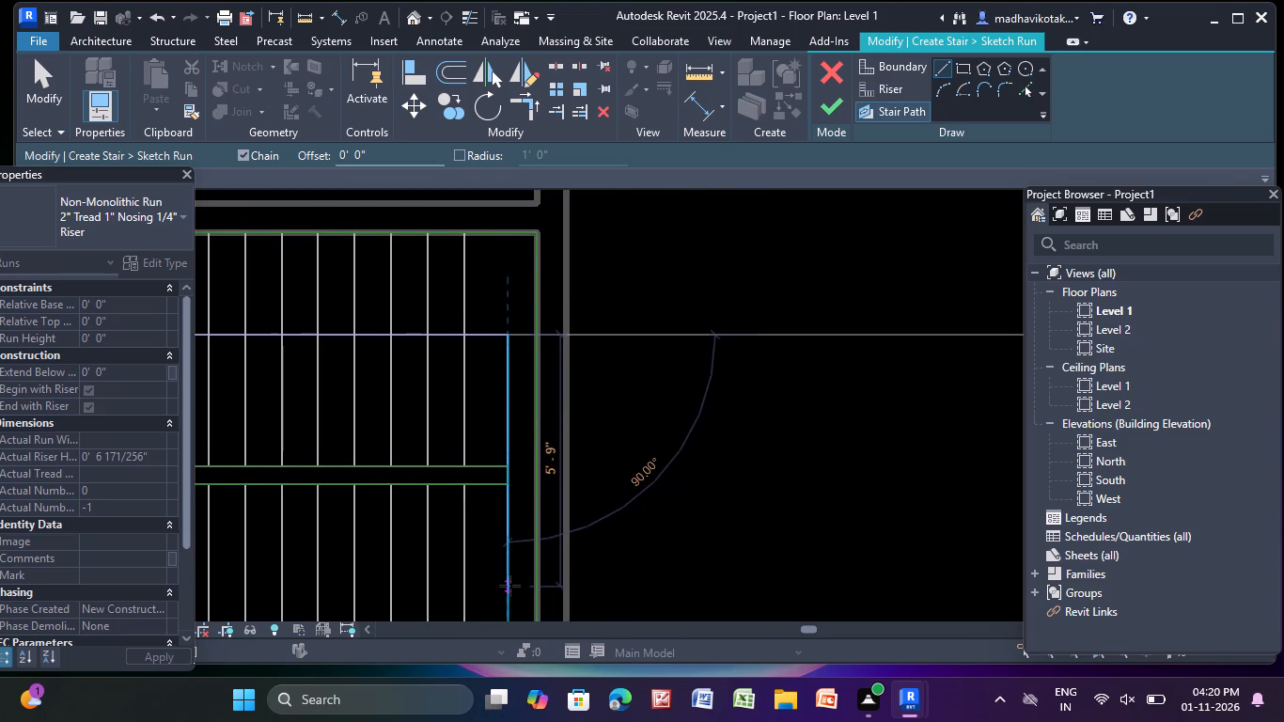
{"action": "scroll", "coordinate": [509, 586], "scroll_direction": "down", "scroll_amount": 1}
{"action": "middle_click_drag", "start_coordinate": [509, 583], "coordinate": [513, 373]}
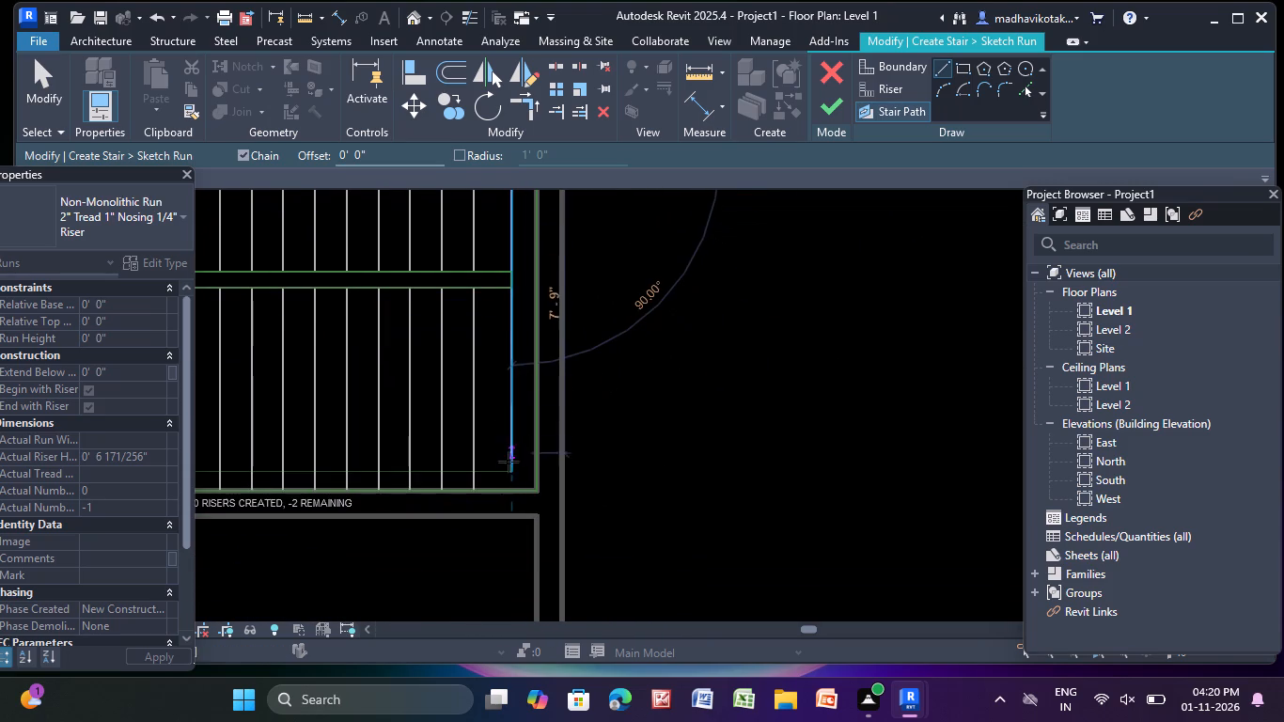
{"action": "left_click", "coordinate": [508, 466]}
{"action": "middle_click_drag", "start_coordinate": [450, 466], "coordinate": [834, 466]}
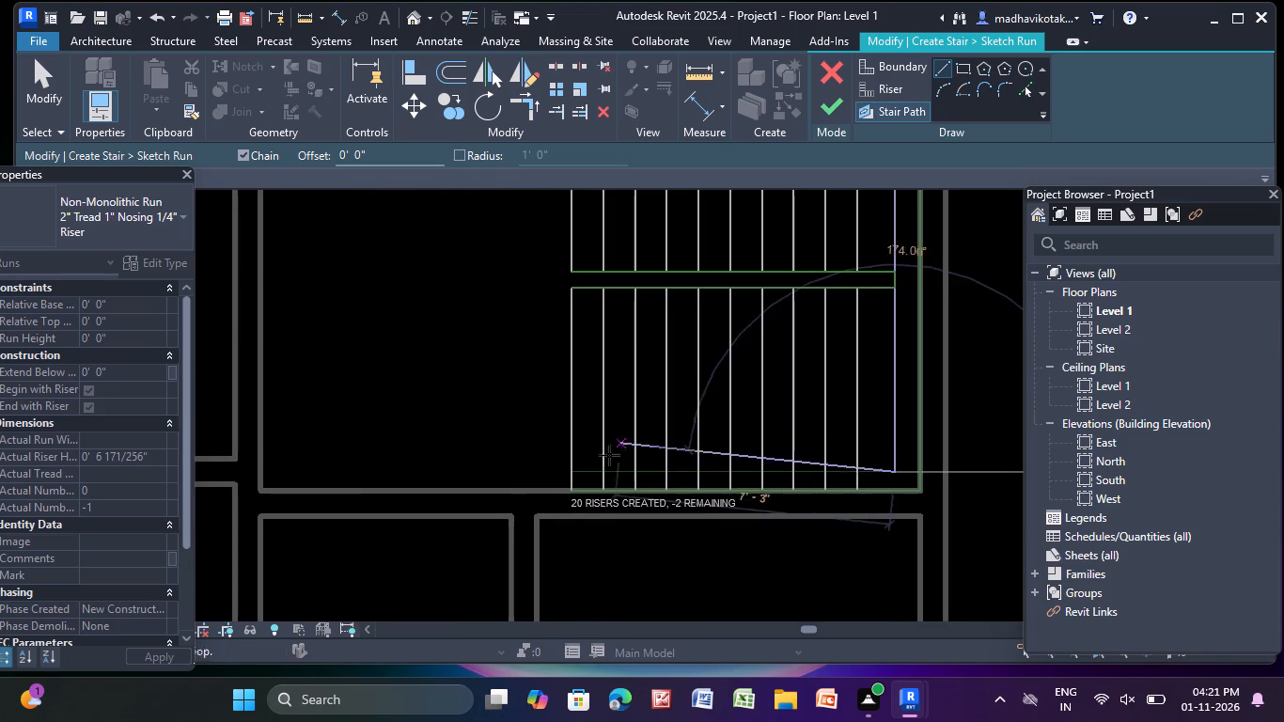
{"action": "left_click", "coordinate": [573, 473]}
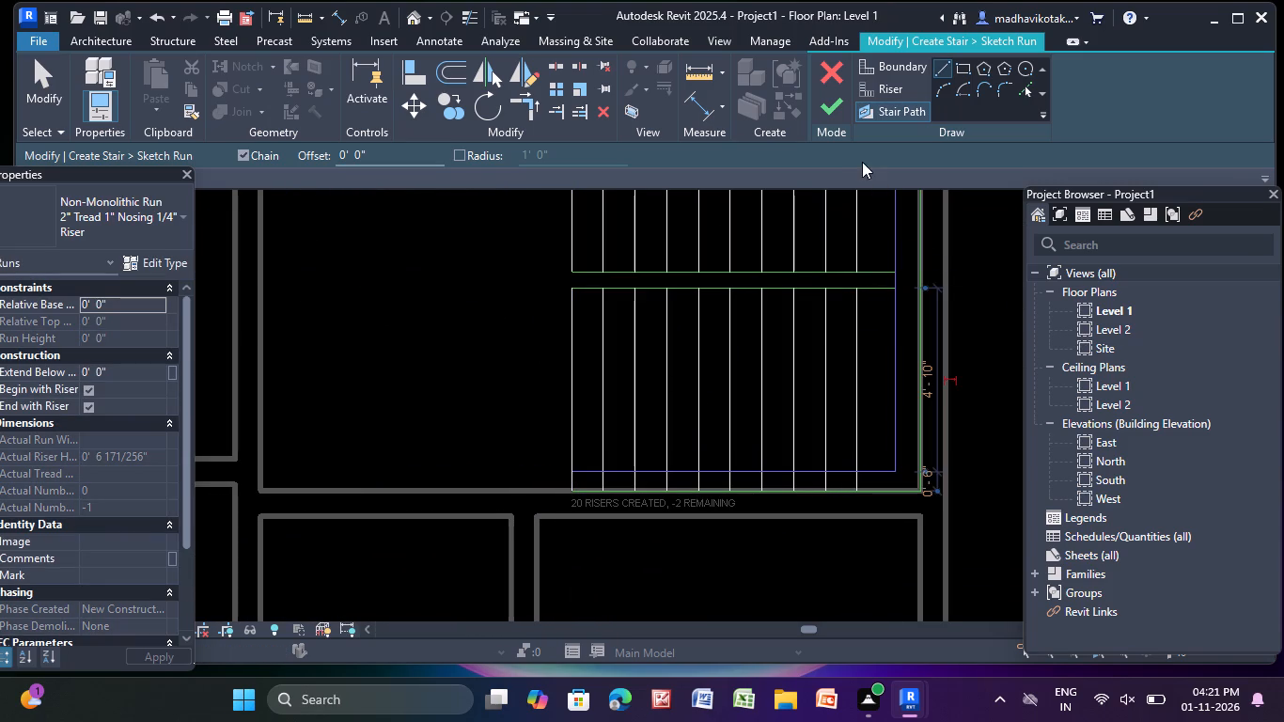
Finish the run sketch and complete the stair.
{"action": "left_click", "coordinate": [833, 108]}
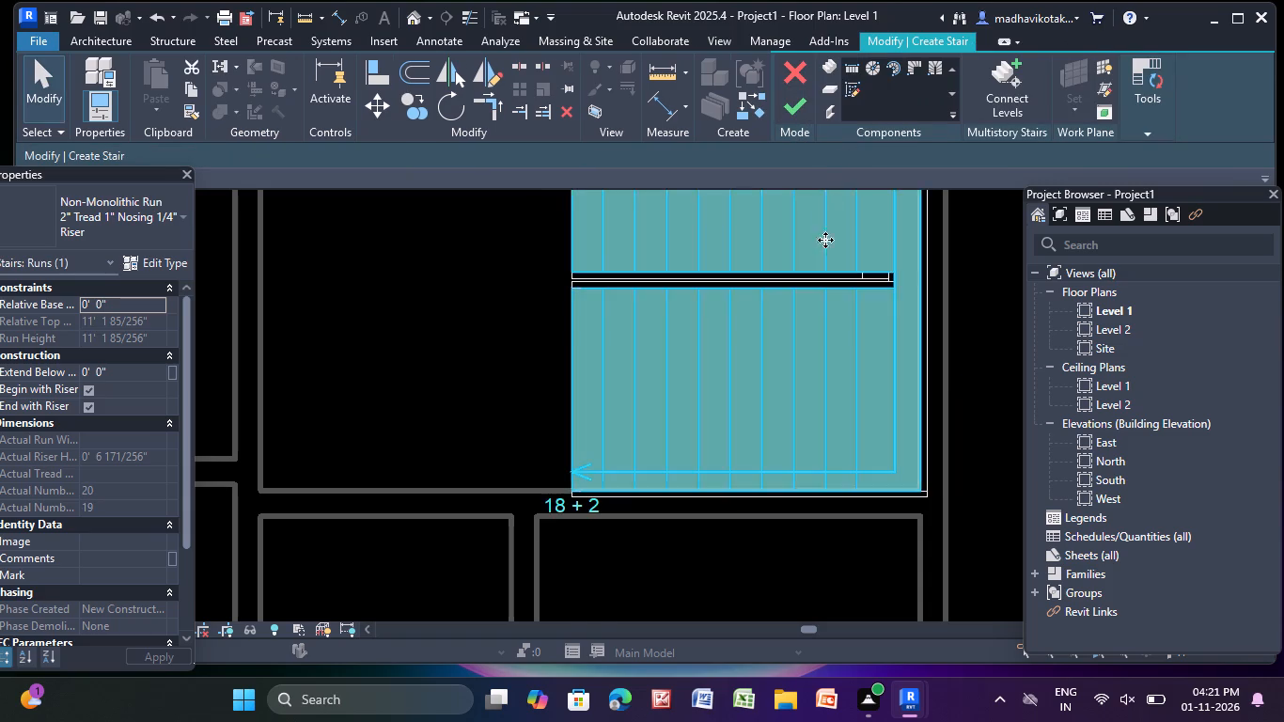
{"action": "scroll", "coordinate": [802, 288], "scroll_direction": "down", "scroll_amount": 7}
{"action": "middle_click_drag", "start_coordinate": [792, 321], "coordinate": [505, 326]}
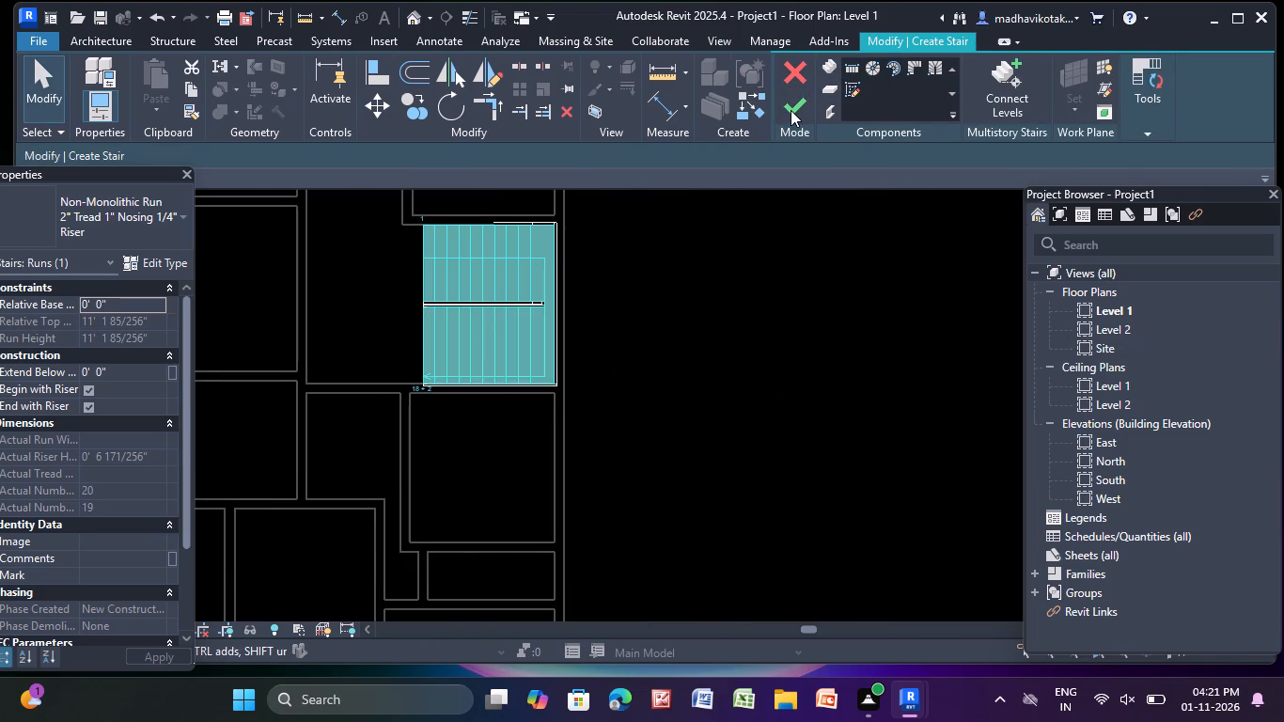
{"action": "left_click", "coordinate": [790, 110]}
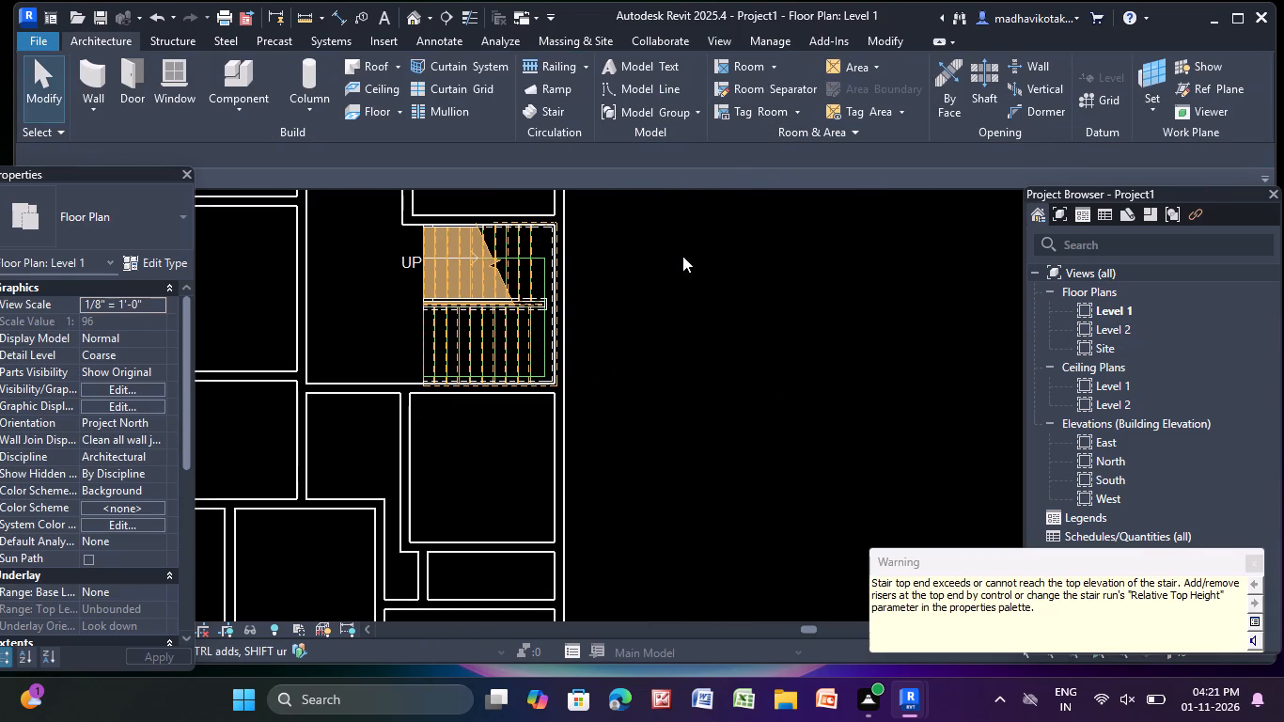
{"action": "left_click", "coordinate": [682, 256]}
Open the default 3D view and set its visual style to Shaded.
{"action": "left_click", "coordinate": [418, 13]}
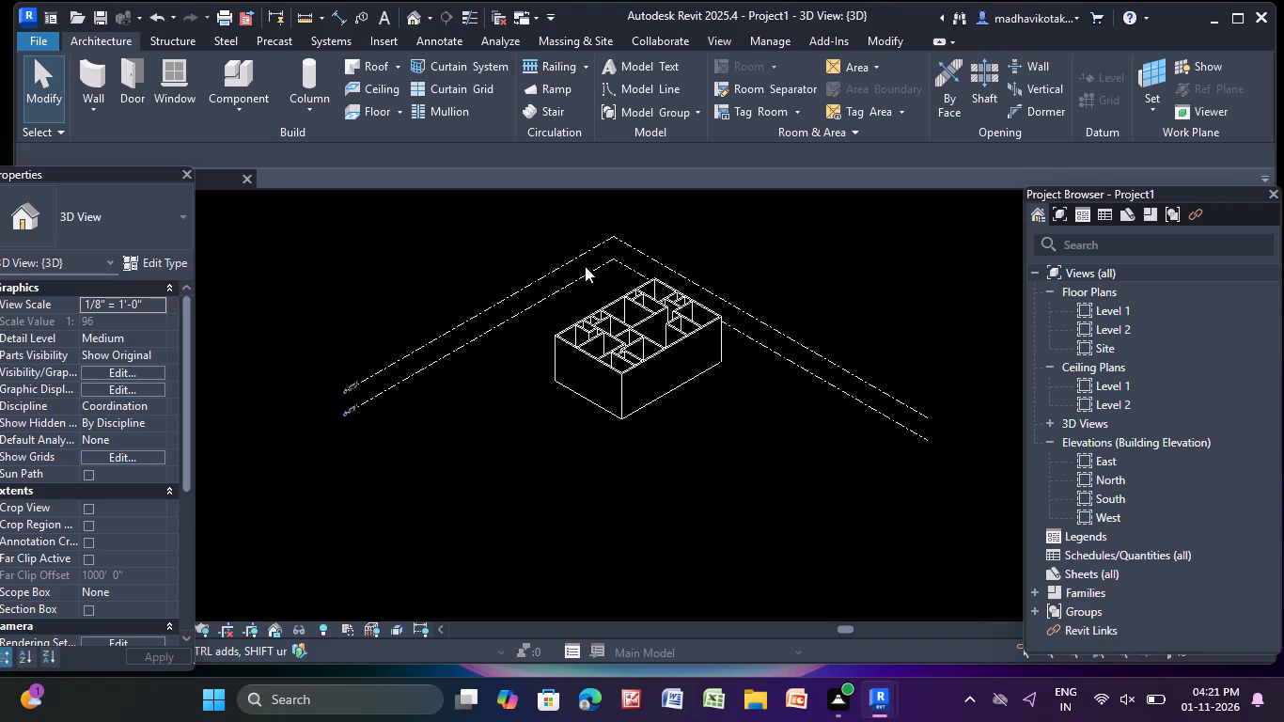
{"action": "left_click", "coordinate": [189, 177]}
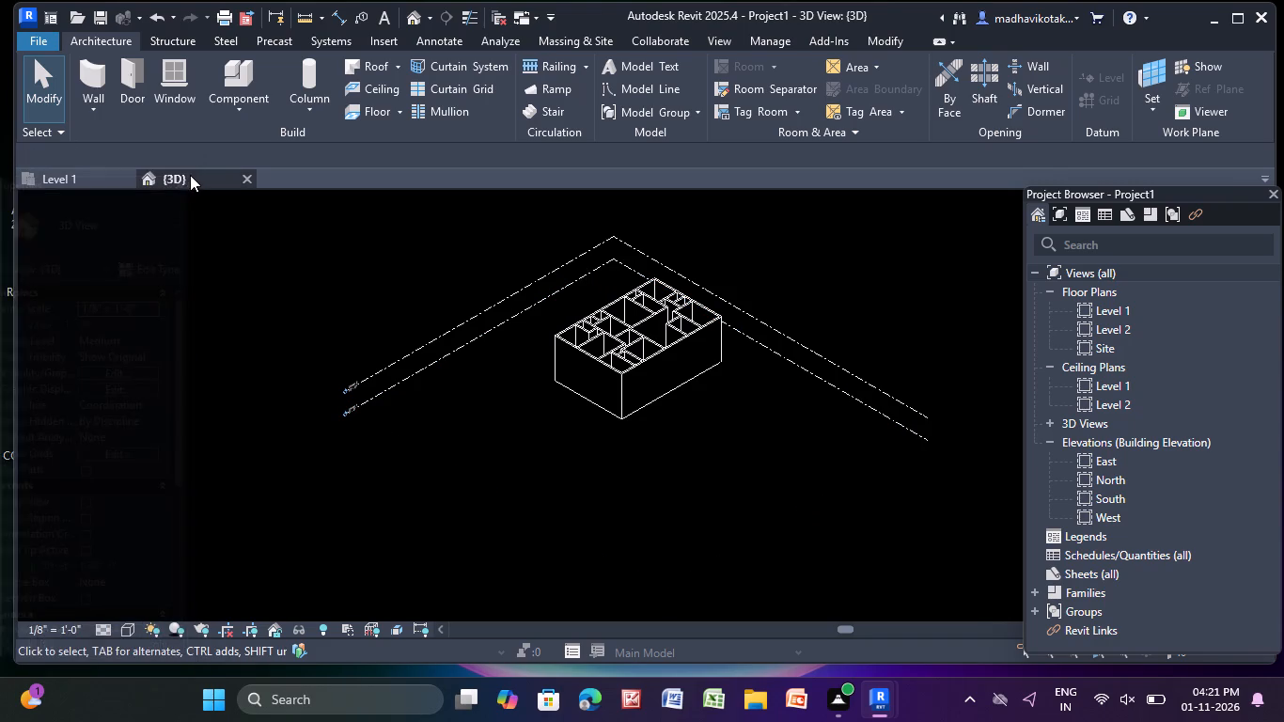
{"action": "left_click", "coordinate": [118, 629]}
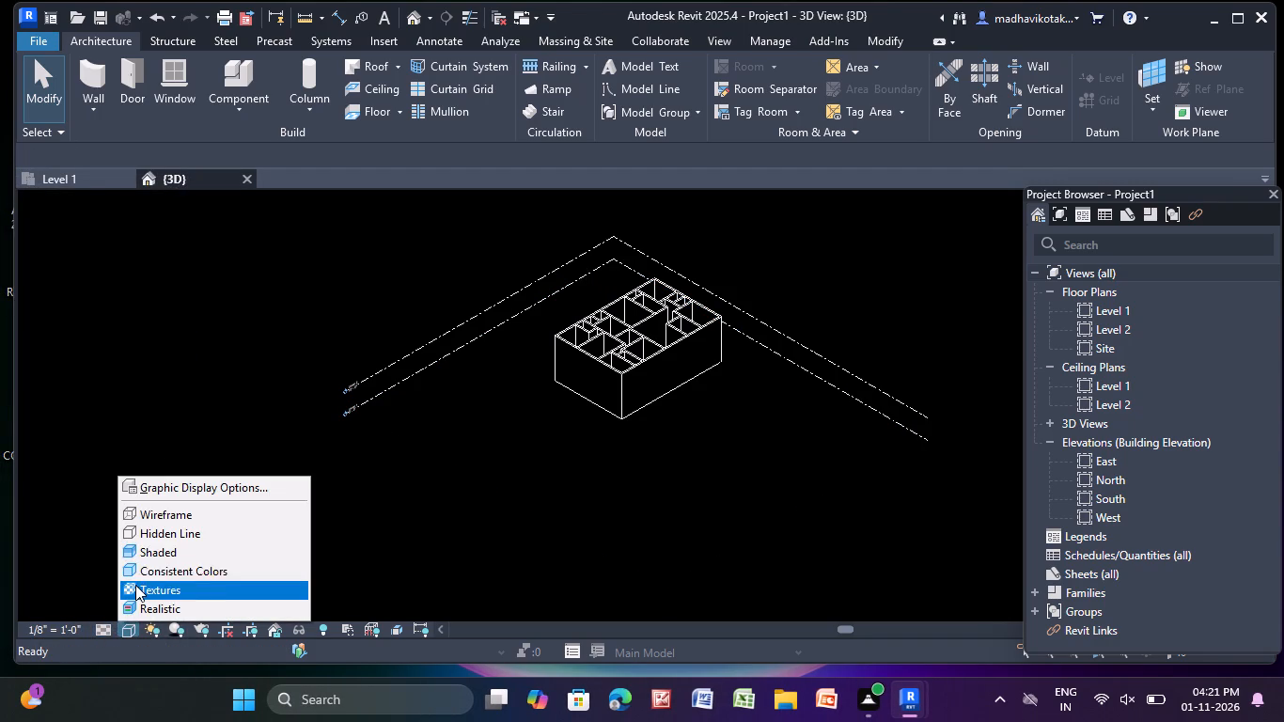
{"action": "left_click", "coordinate": [139, 560]}
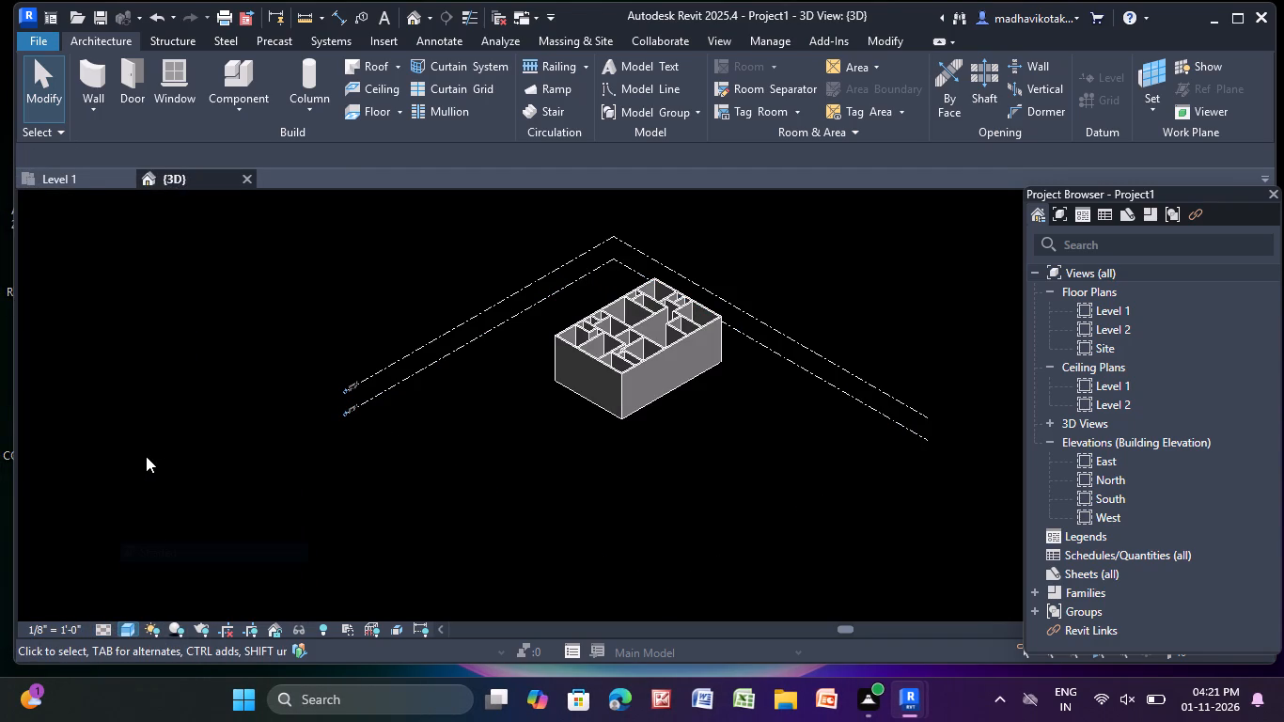
Show the Properties palette again in the 3D view.
{"action": "right_click", "coordinate": [149, 456]}
{"action": "left_click", "coordinate": [208, 447]}
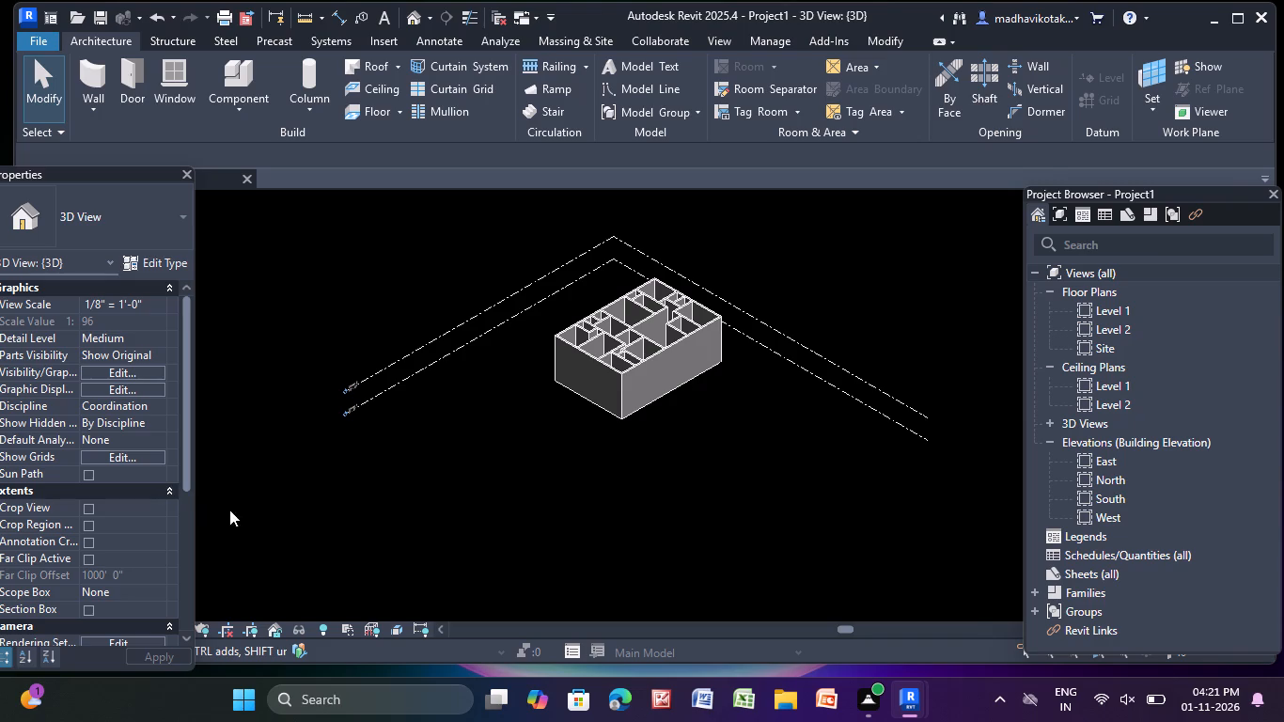
{"action": "left_click", "coordinate": [232, 505]}
Examine the exterior walls, room partitions and staircase in 3D from several sides.
{"action": "scroll", "coordinate": [584, 381], "scroll_direction": "up", "scroll_amount": 6}
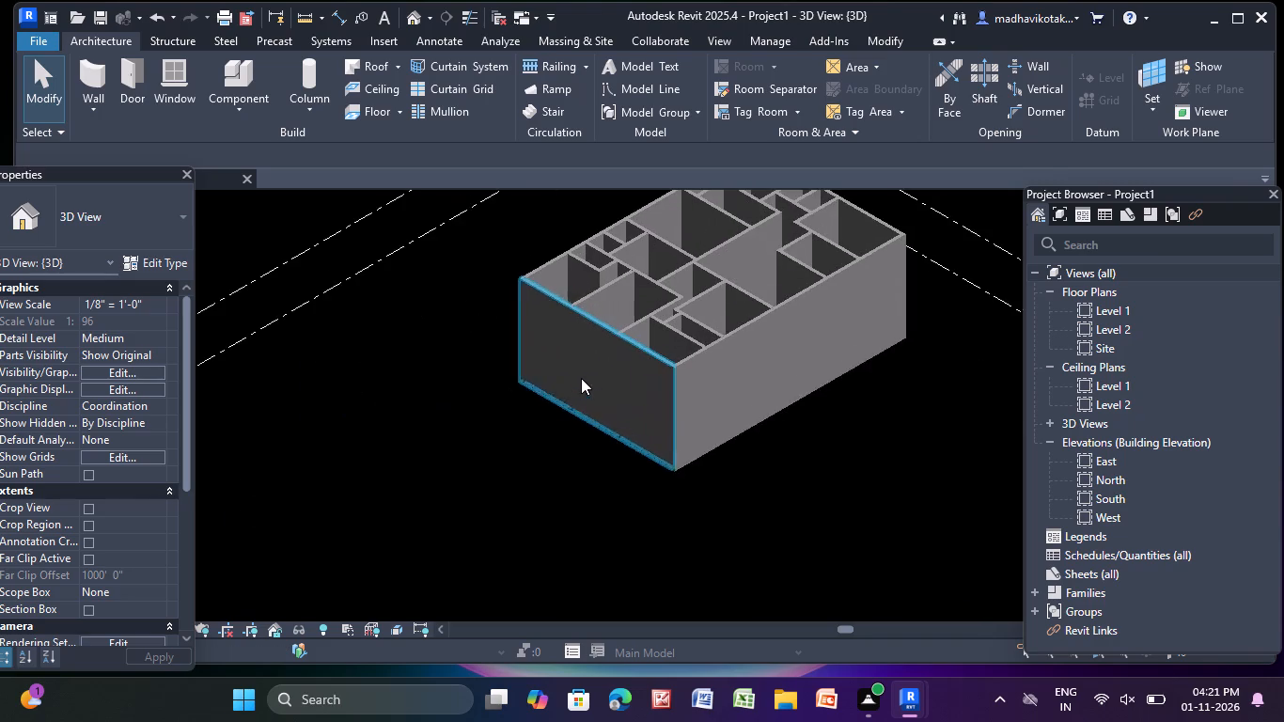
{"action": "middle_click_drag", "start_coordinate": [524, 411], "coordinate": [322, 481]}
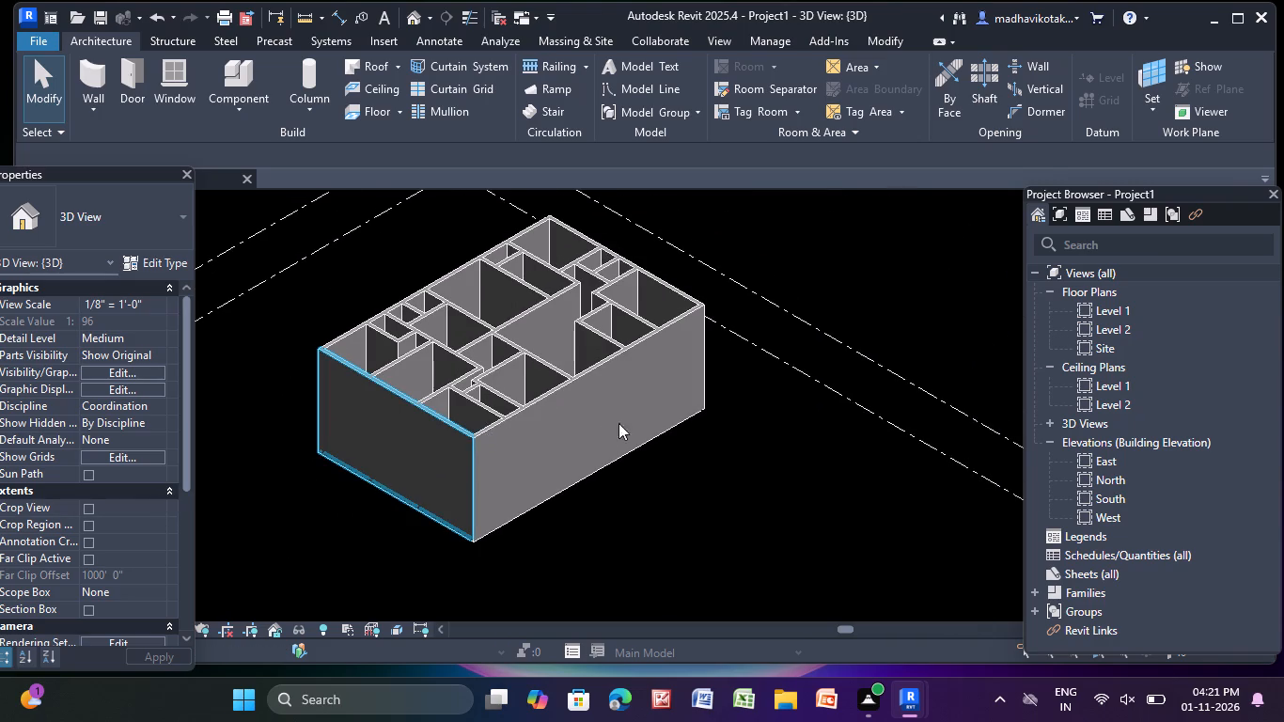
{"action": "middle_click_drag", "start_coordinate": [641, 423], "coordinate": [592, 651]}
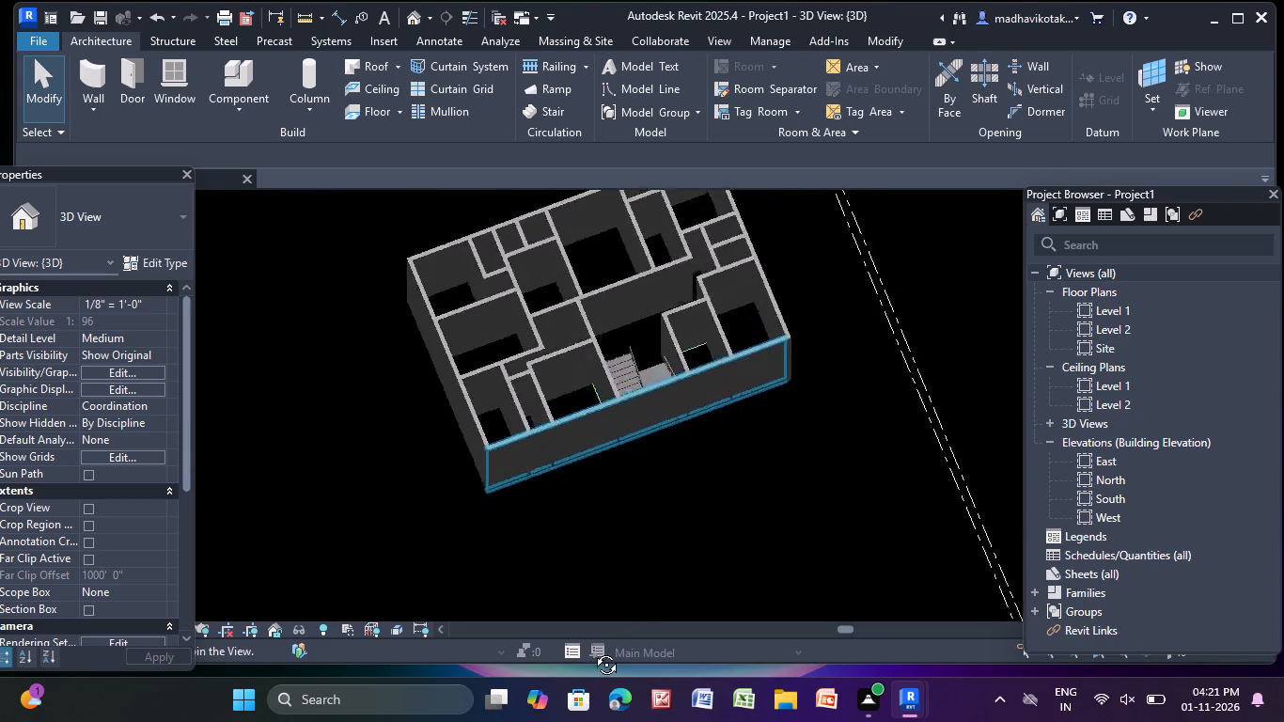
{"action": "middle_click_drag", "start_coordinate": [592, 651], "coordinate": [806, 455]}
{"action": "scroll", "coordinate": [716, 445], "scroll_direction": "down", "scroll_amount": 4}
{"action": "middle_click_drag", "start_coordinate": [716, 442], "coordinate": [863, 347]}
{"action": "middle_click_drag", "start_coordinate": [634, 338], "coordinate": [578, 402], "text": "shift"}
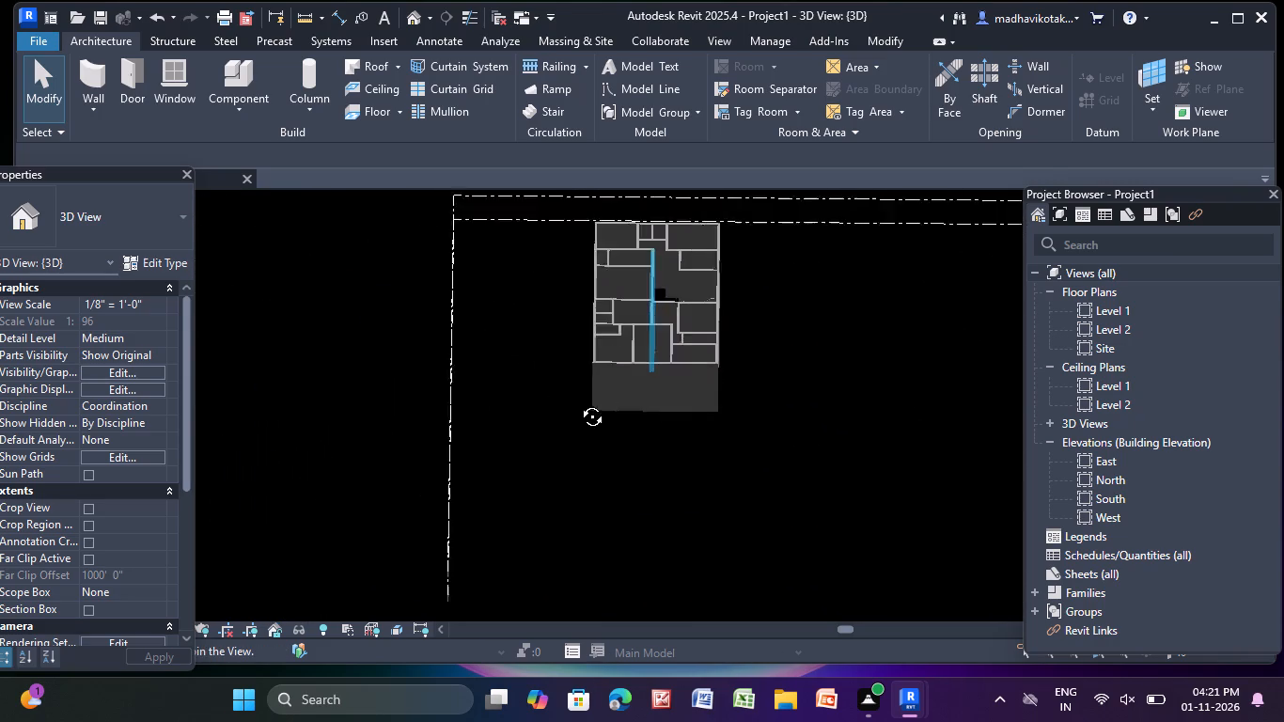
{"action": "middle_click_drag", "start_coordinate": [578, 402], "coordinate": [574, 326], "text": "shift"}
Set the top constraint of the facing short exterior wall to Up to level: Level 2.
{"action": "middle_click_drag", "start_coordinate": [637, 393], "coordinate": [501, 429]}
{"action": "scroll", "coordinate": [501, 429], "scroll_direction": "up", "scroll_amount": 3}
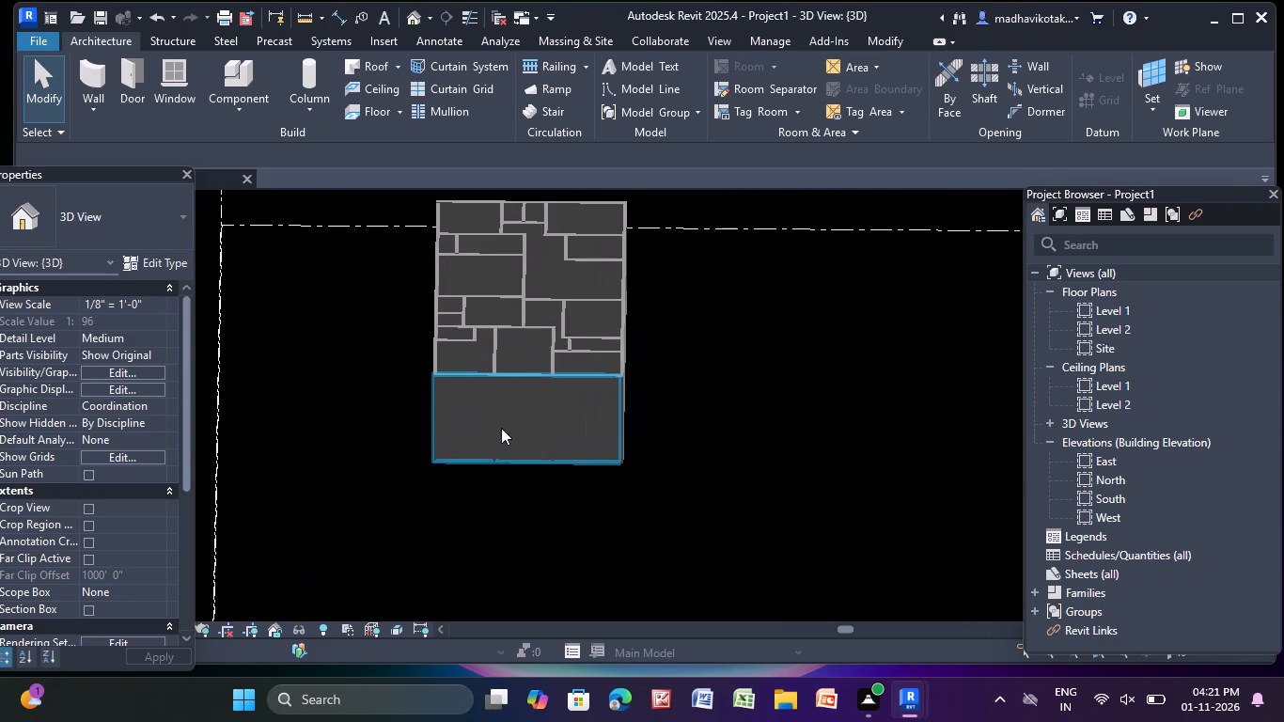
{"action": "left_click", "coordinate": [504, 424]}
{"action": "left_click", "coordinate": [154, 389]}
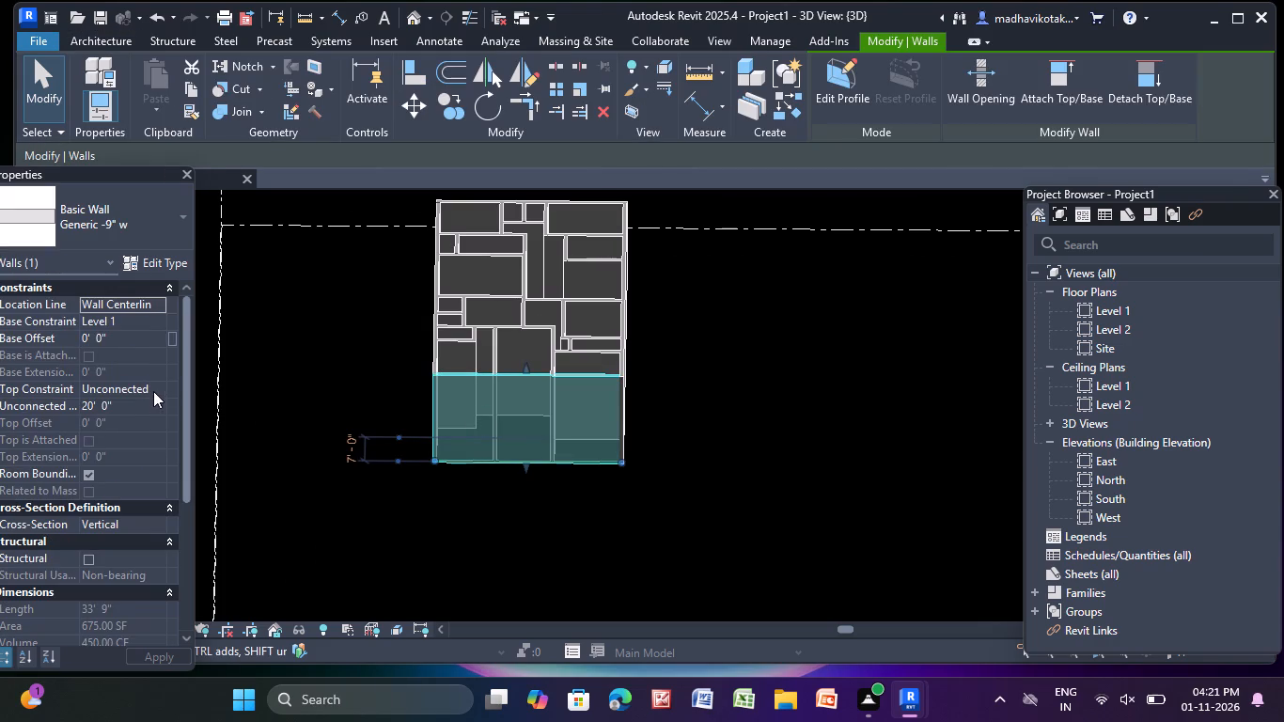
{"action": "left_click", "coordinate": [157, 429]}
{"action": "left_click", "coordinate": [305, 374]}
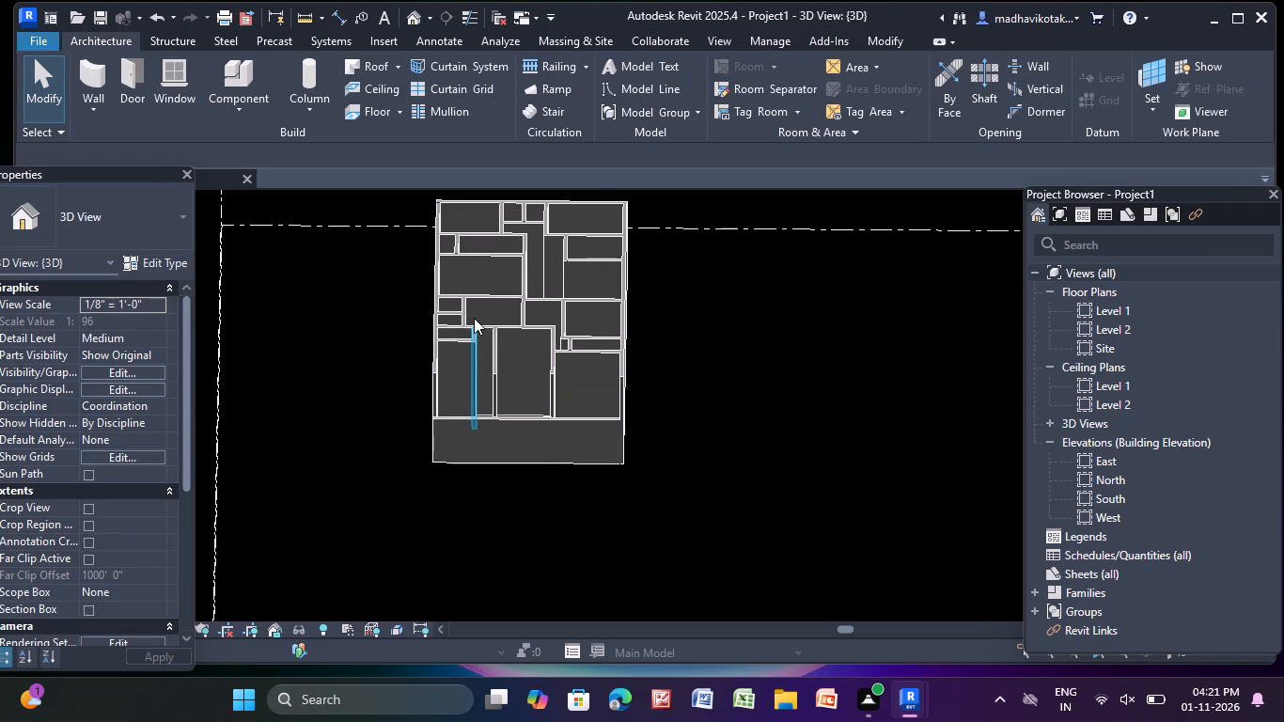
Set the top constraint of the long exterior wall beside the staircase to Up to level: Level 2.
{"action": "middle_click_drag", "start_coordinate": [476, 320], "coordinate": [472, 420]}
{"action": "scroll", "coordinate": [634, 383], "scroll_direction": "up", "scroll_amount": 3}
{"action": "scroll", "coordinate": [639, 400], "scroll_direction": "down", "scroll_amount": 4}
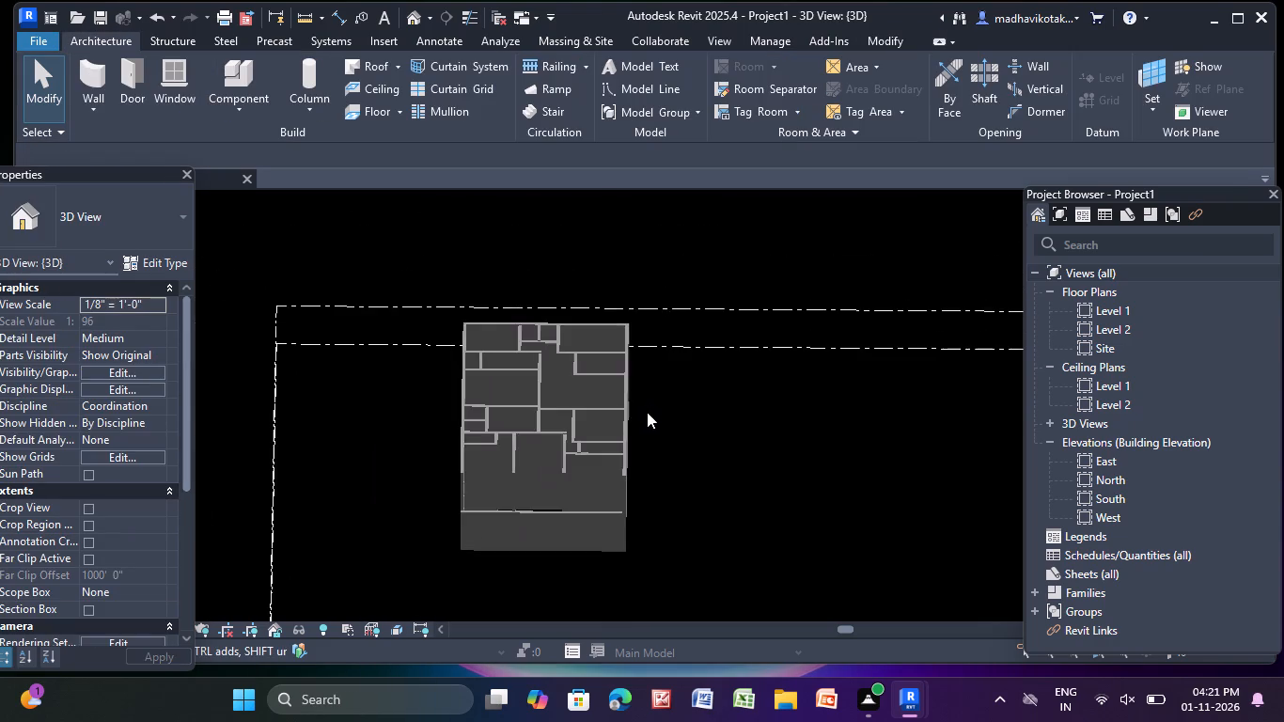
{"action": "middle_click_drag", "start_coordinate": [685, 445], "coordinate": [557, 440], "text": "shift"}
{"action": "left_click", "coordinate": [712, 473]}
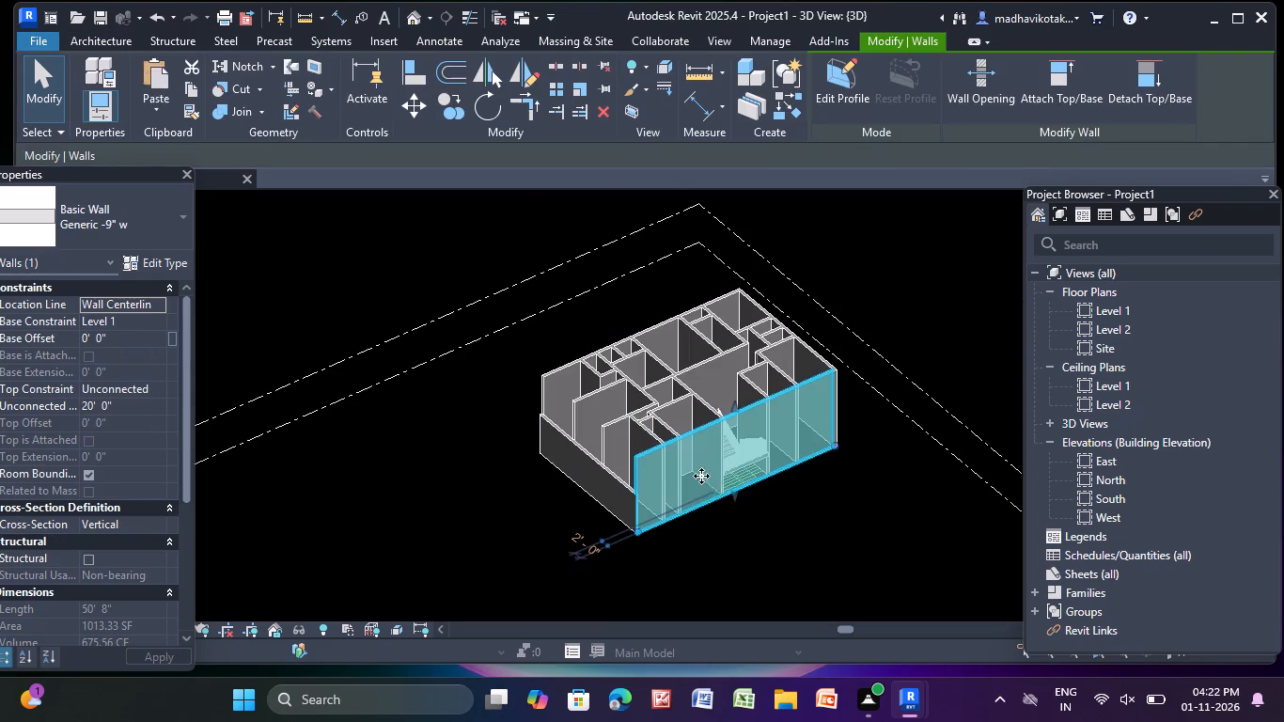
{"action": "left_click", "coordinate": [160, 391]}
{"action": "left_click", "coordinate": [158, 428]}
{"action": "left_click", "coordinate": [283, 322]}
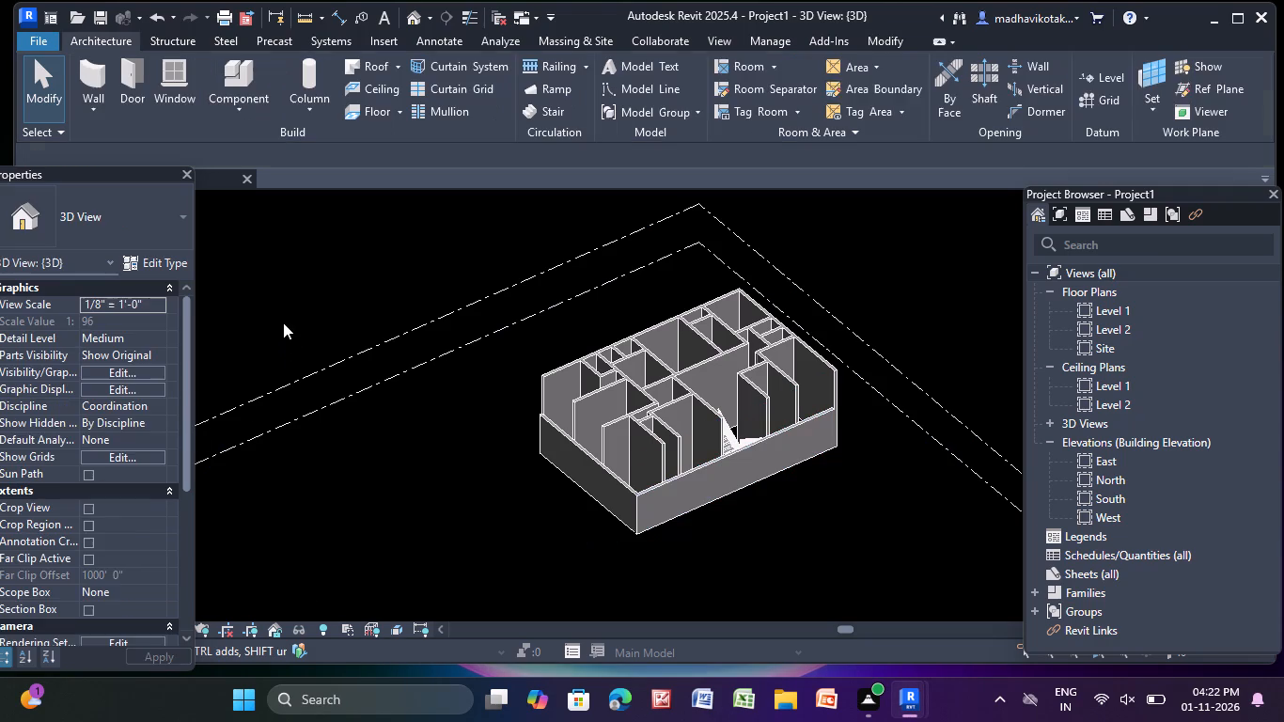
Set the top constraint of the long exterior wall opposite the staircase to Up to level: Level 2.
{"action": "left_click", "coordinate": [640, 318]}
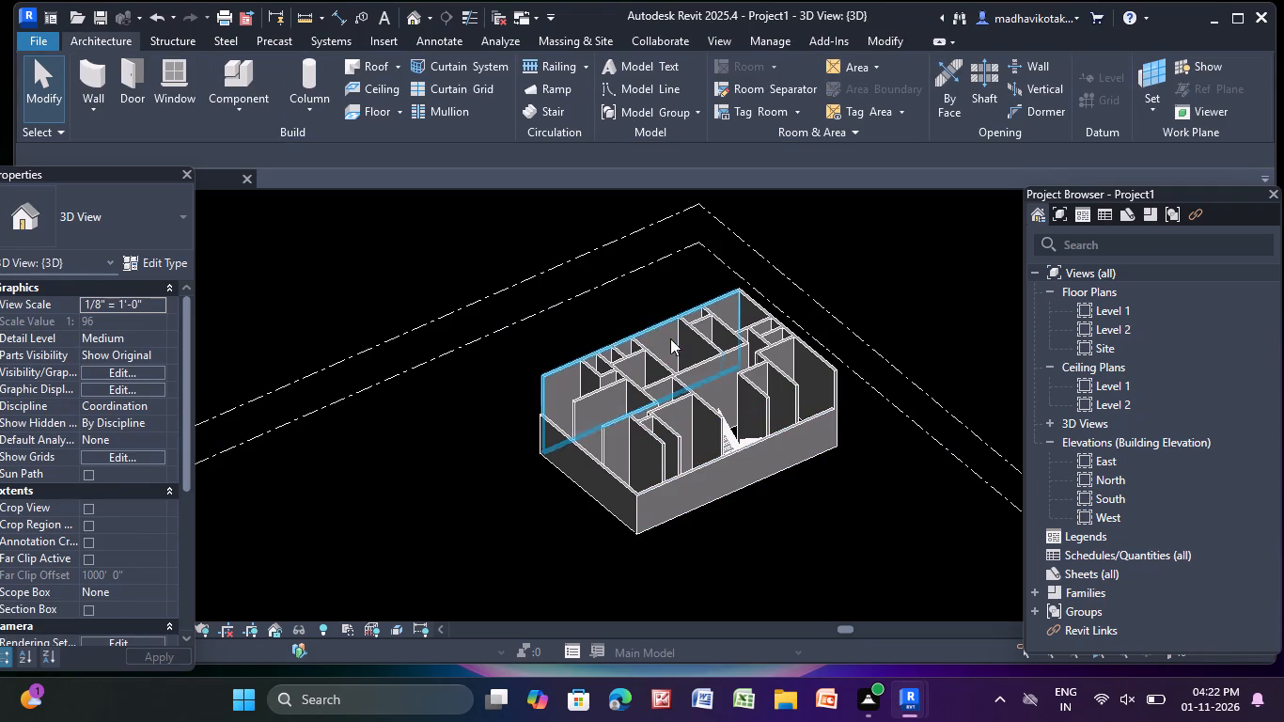
{"action": "left_click", "coordinate": [671, 338]}
{"action": "key", "text": "Escape"}
{"action": "middle_click_drag", "start_coordinate": [554, 331], "coordinate": [551, 332]}
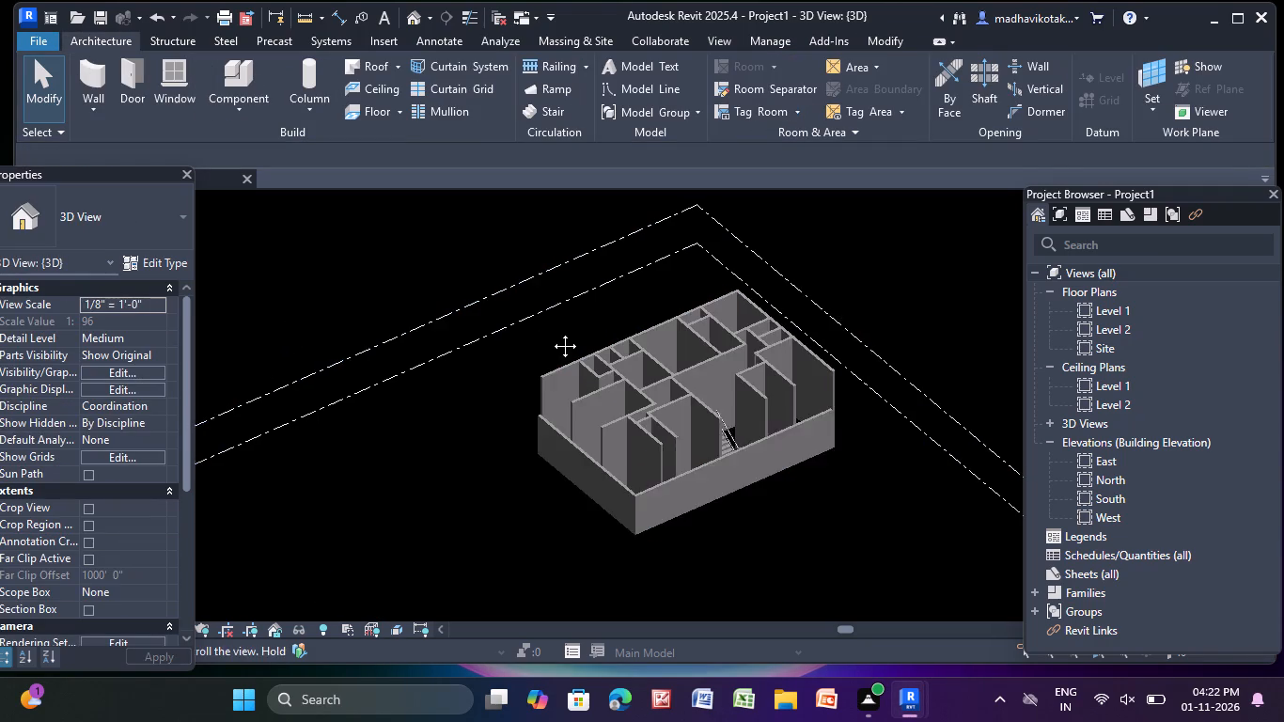
{"action": "middle_click_drag", "start_coordinate": [551, 332], "coordinate": [337, 345]}
{"action": "scroll", "coordinate": [446, 378], "scroll_direction": "up", "scroll_amount": 5}
{"action": "left_click", "coordinate": [451, 334]}
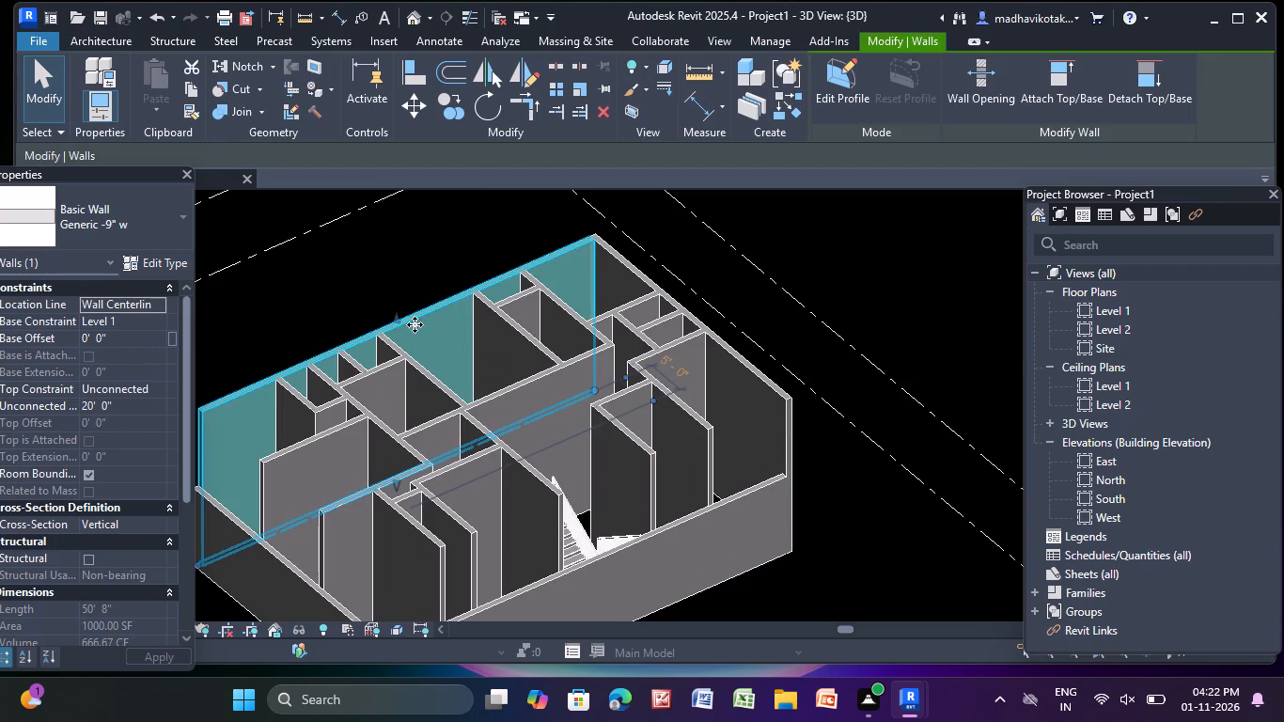
{"action": "left_click", "coordinate": [157, 396]}
{"action": "left_click", "coordinate": [143, 432]}
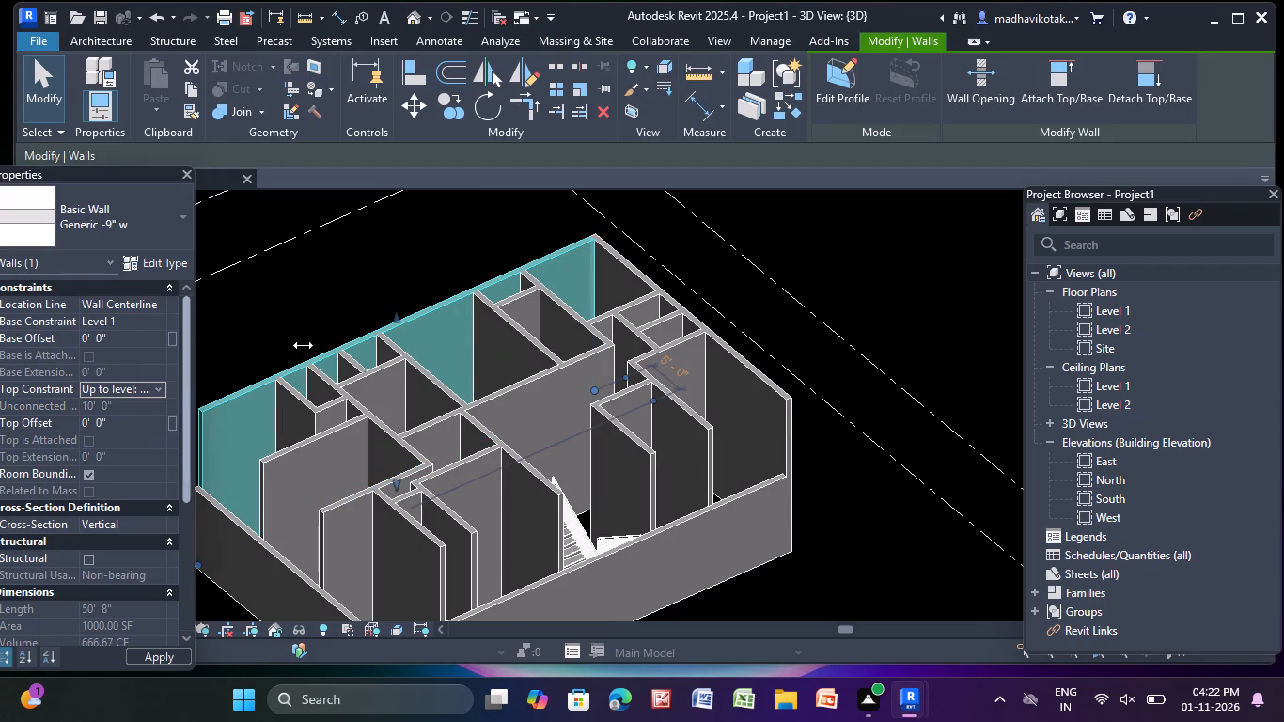
{"action": "left_click", "coordinate": [374, 292]}
Set the top constraint of the remaining full-height short exterior wall to Up to level: Level 2.
{"action": "middle_click_drag", "start_coordinate": [604, 272], "coordinate": [563, 239]}
{"action": "left_click", "coordinate": [683, 335]}
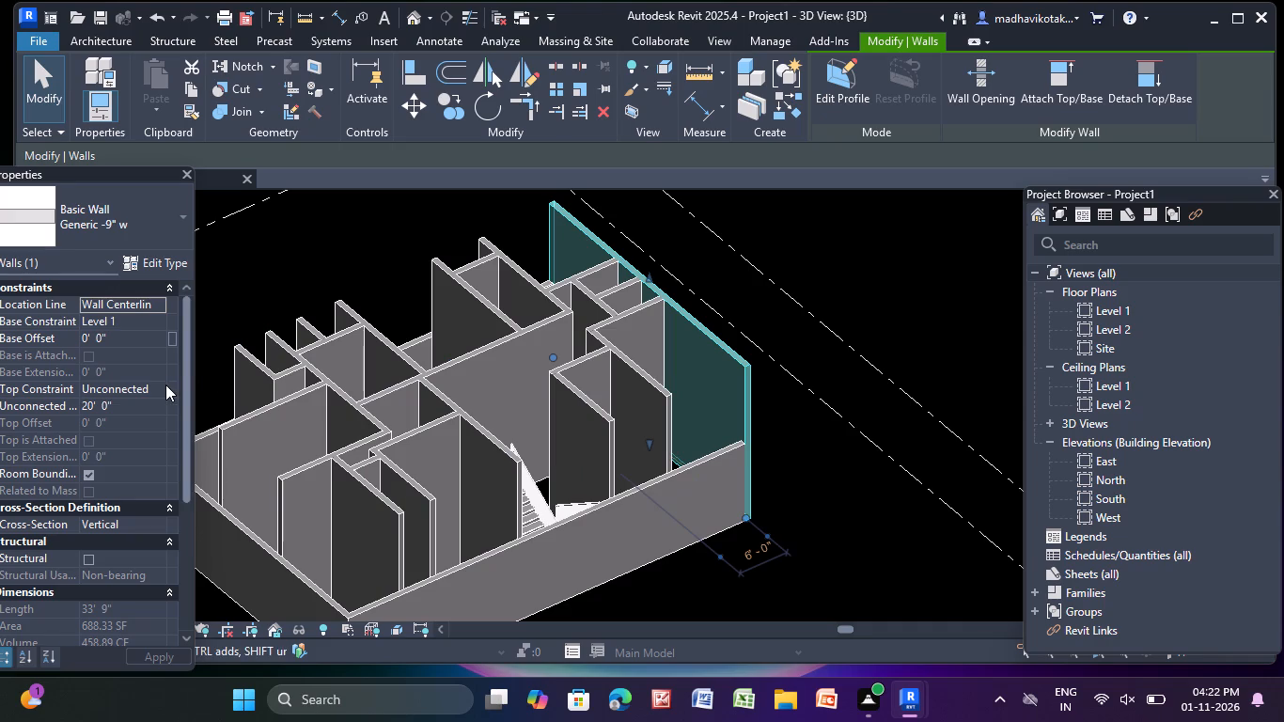
{"action": "left_click", "coordinate": [165, 385]}
{"action": "left_click", "coordinate": [159, 392]}
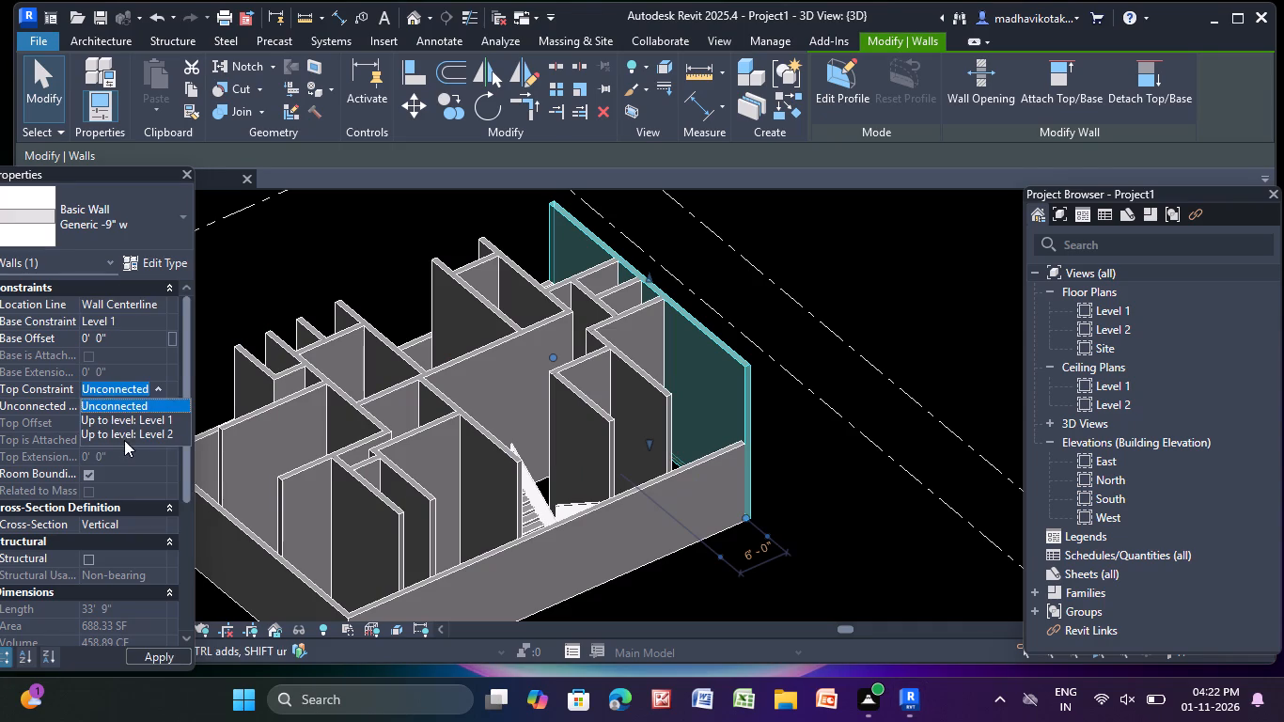
{"action": "left_click", "coordinate": [116, 438]}
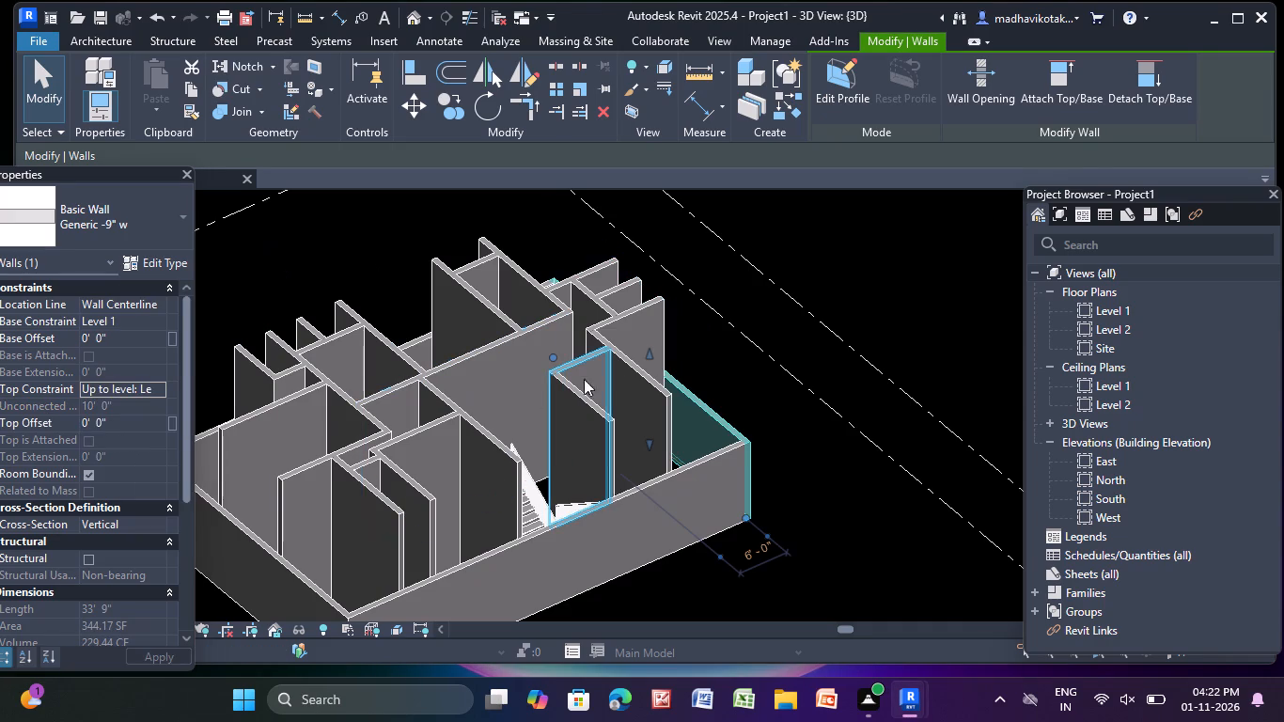
{"action": "left_click", "coordinate": [803, 462]}
Constrain the top of the 18' partition running along the staircase to Level 2.
{"action": "middle_click_drag", "start_coordinate": [801, 454], "coordinate": [850, 359]}
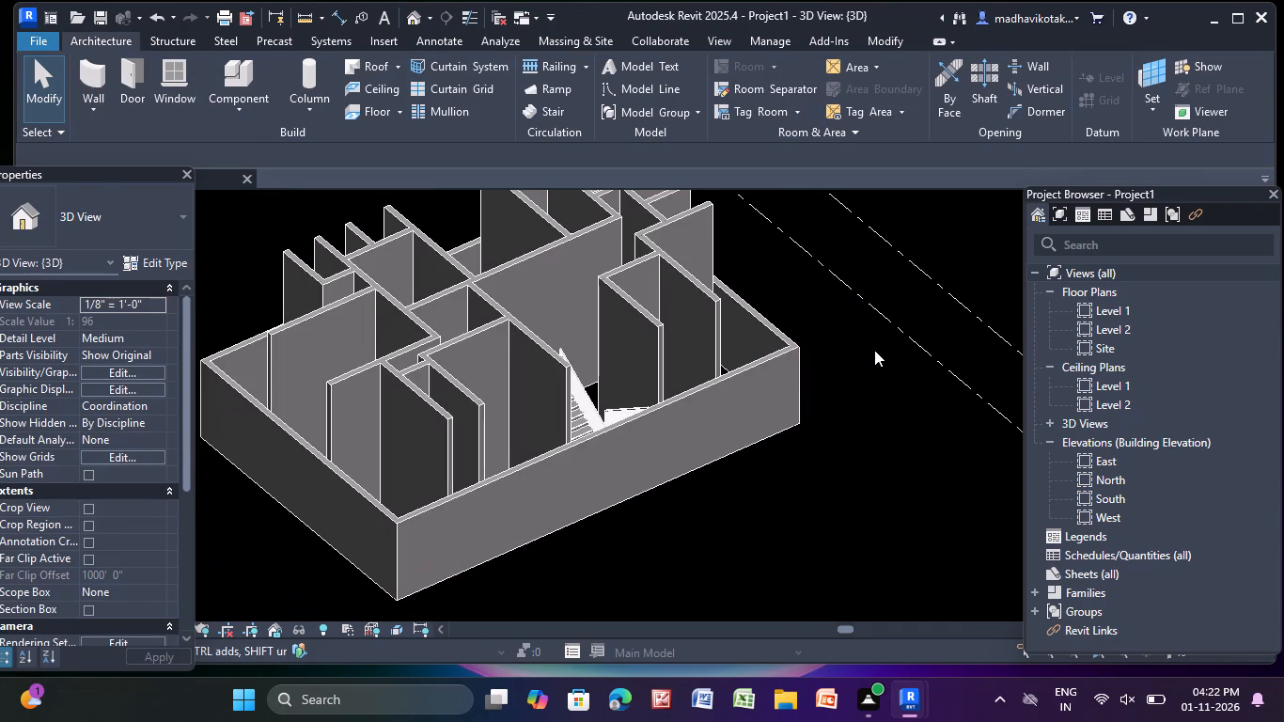
{"action": "left_click", "coordinate": [534, 396]}
{"action": "left_click", "coordinate": [157, 384]}
{"action": "left_click", "coordinate": [143, 434]}
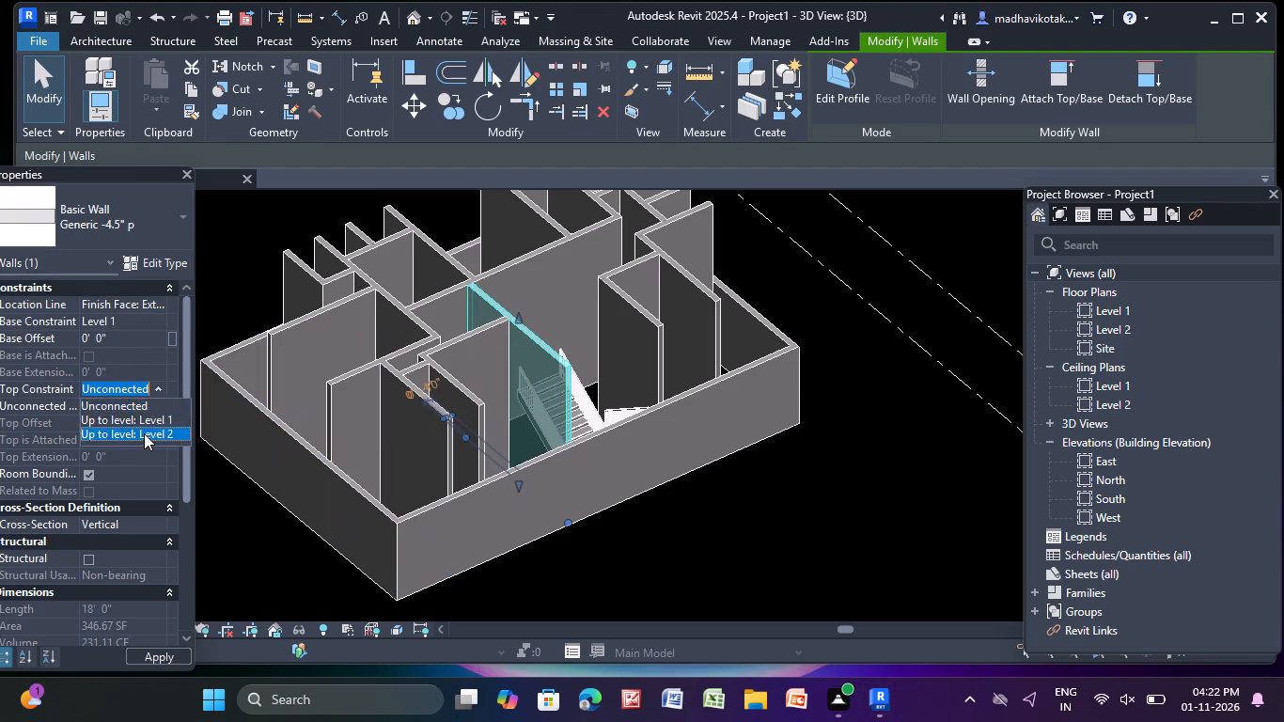
{"action": "left_click", "coordinate": [216, 314]}
Constrain the tops of the 14' partition meeting the short exterior wall and the adjoining 21'-3" partition to Level 2.
{"action": "left_click", "coordinate": [352, 357]}
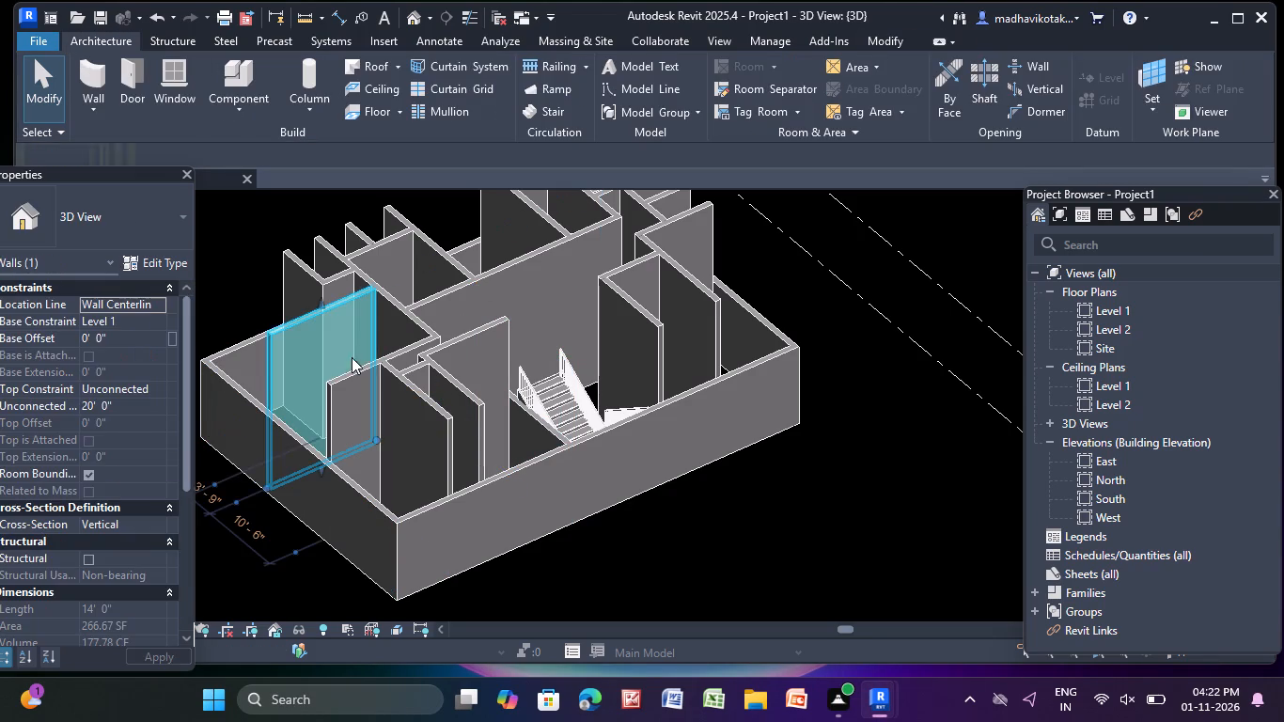
{"action": "left_click_drag", "start_coordinate": [149, 393], "coordinate": [152, 412]}
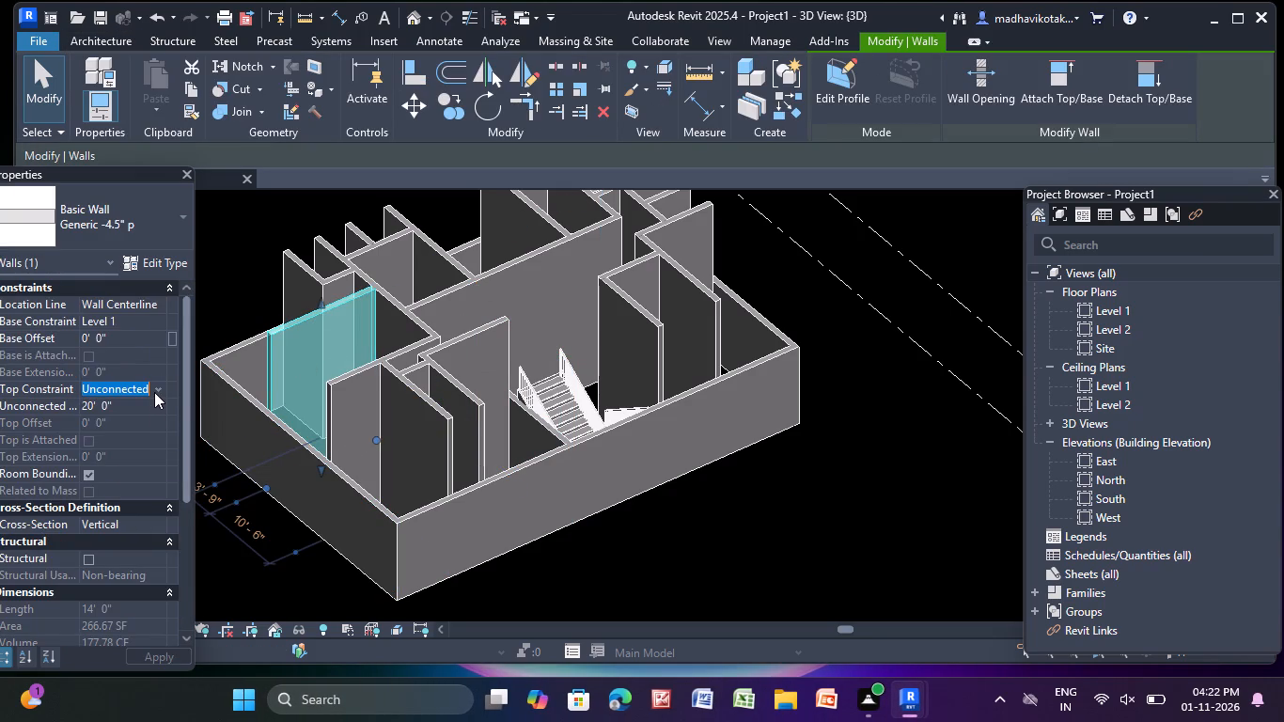
{"action": "left_click", "coordinate": [155, 390]}
{"action": "left_click", "coordinate": [151, 428]}
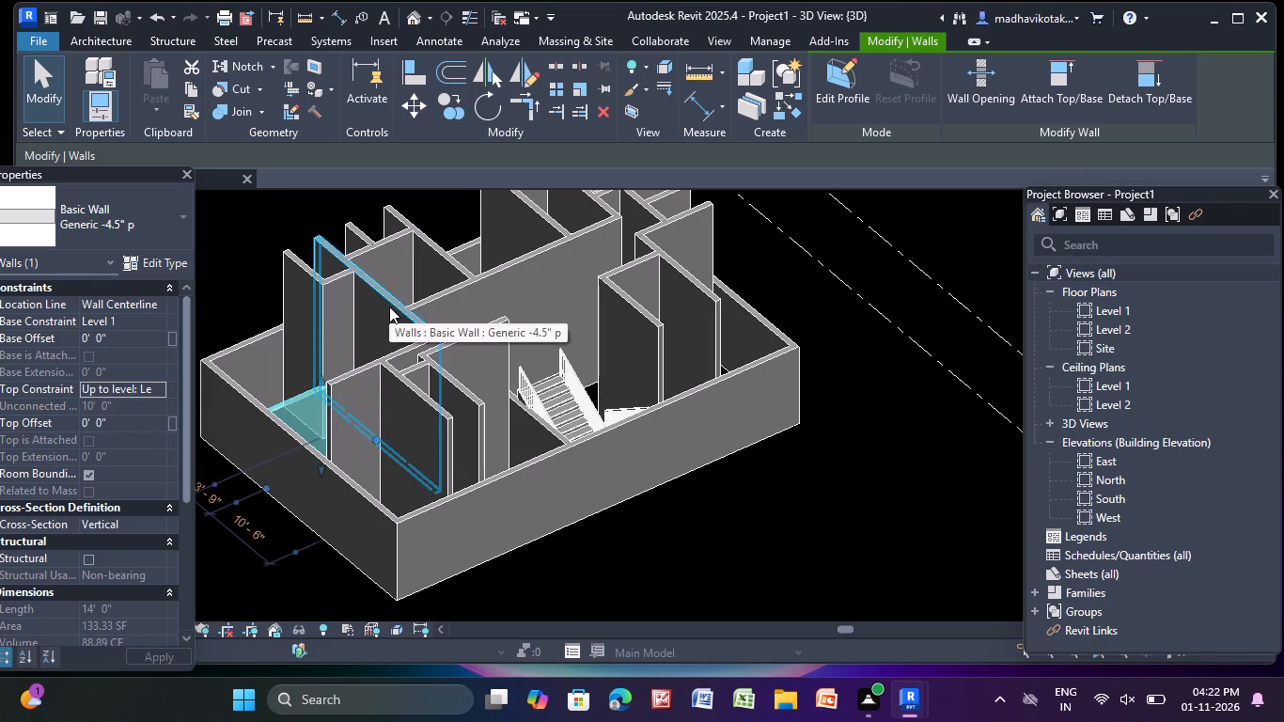
{"action": "left_click", "coordinate": [389, 306]}
{"action": "left_click", "coordinate": [159, 391]}
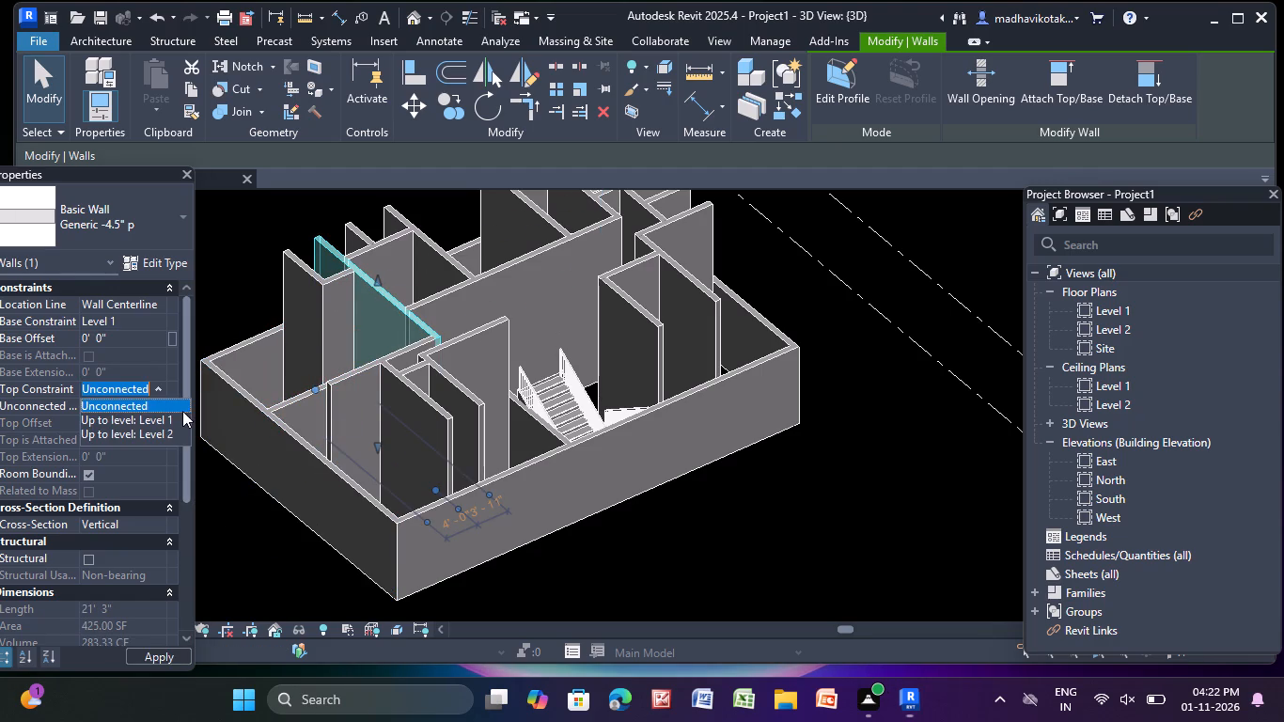
{"action": "left_click", "coordinate": [174, 430]}
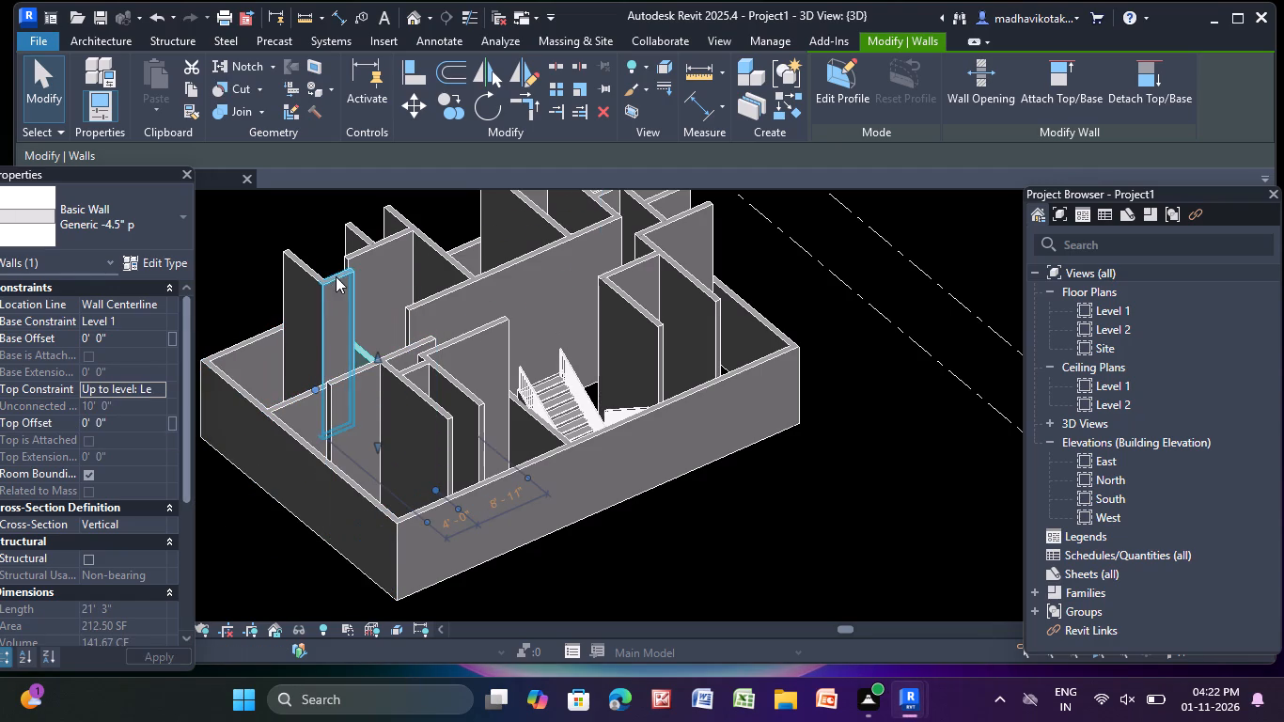
Constrain the tops of the small room's 4' and 7' partitions near the far exterior wall to Level 2.
{"action": "left_click", "coordinate": [337, 276]}
{"action": "left_click", "coordinate": [153, 390]}
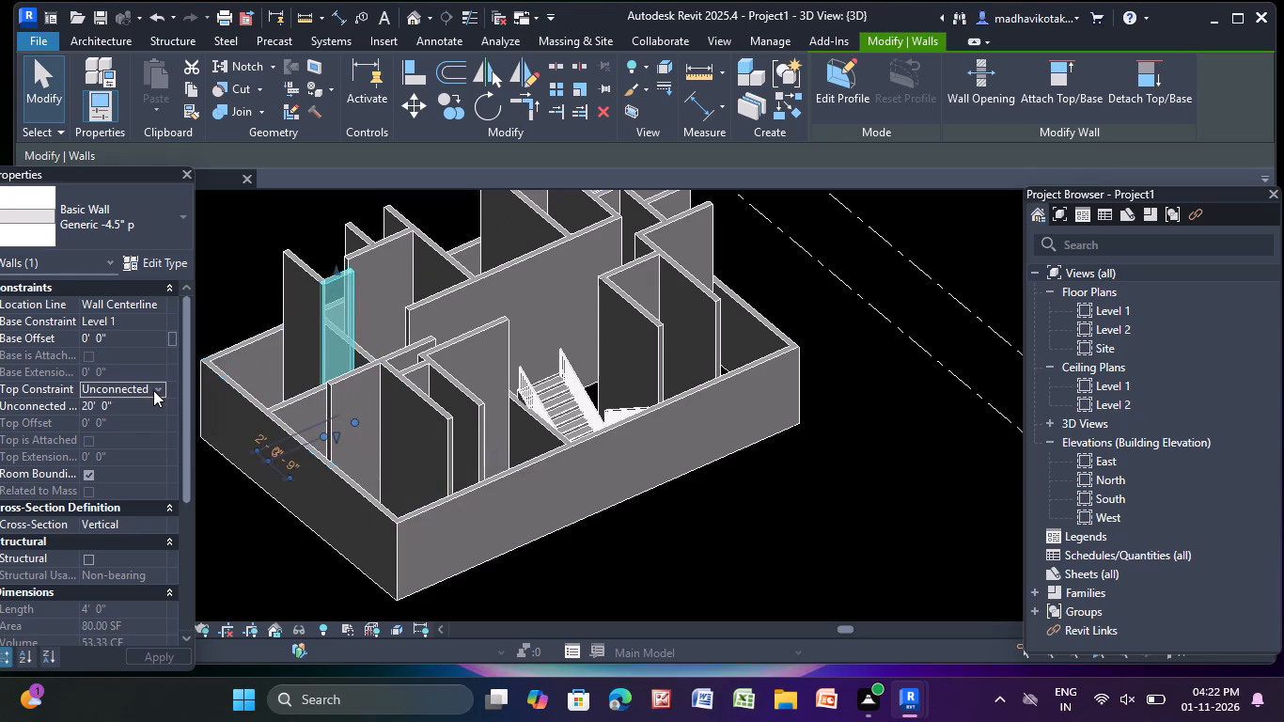
{"action": "left_click", "coordinate": [161, 433]}
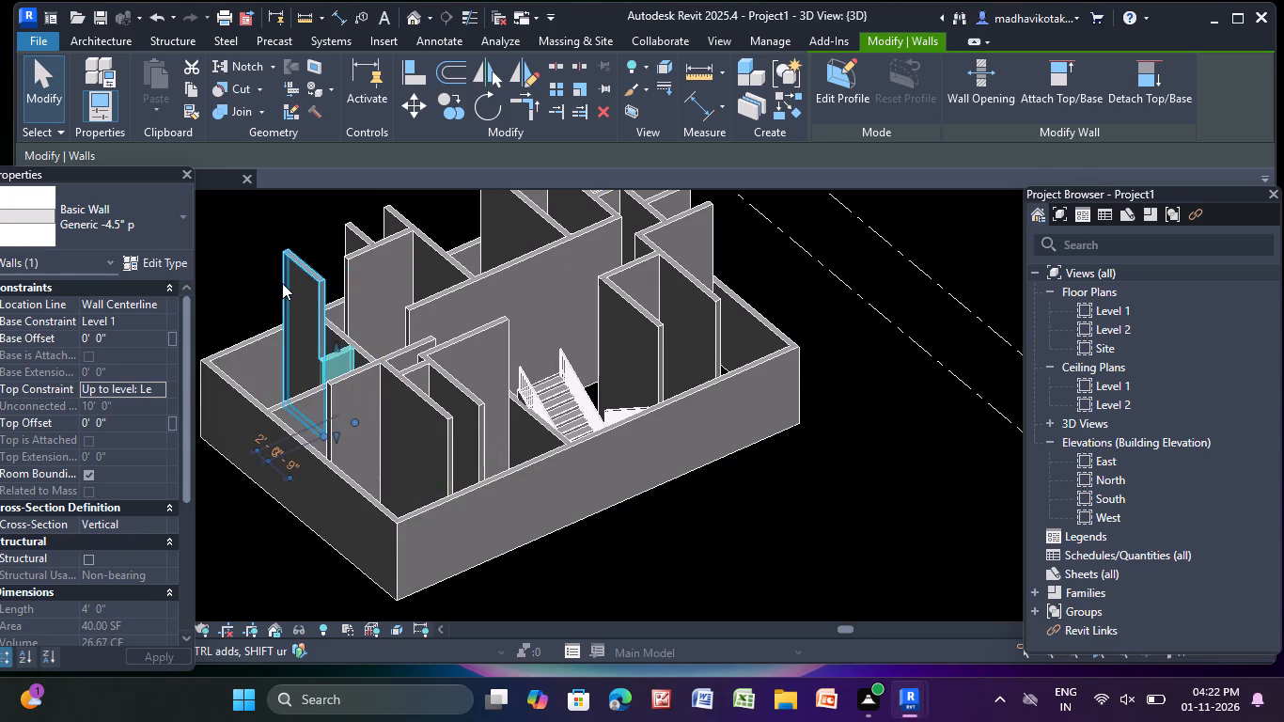
{"action": "left_click", "coordinate": [282, 283]}
{"action": "left_click", "coordinate": [157, 385]}
{"action": "left_click", "coordinate": [165, 427]}
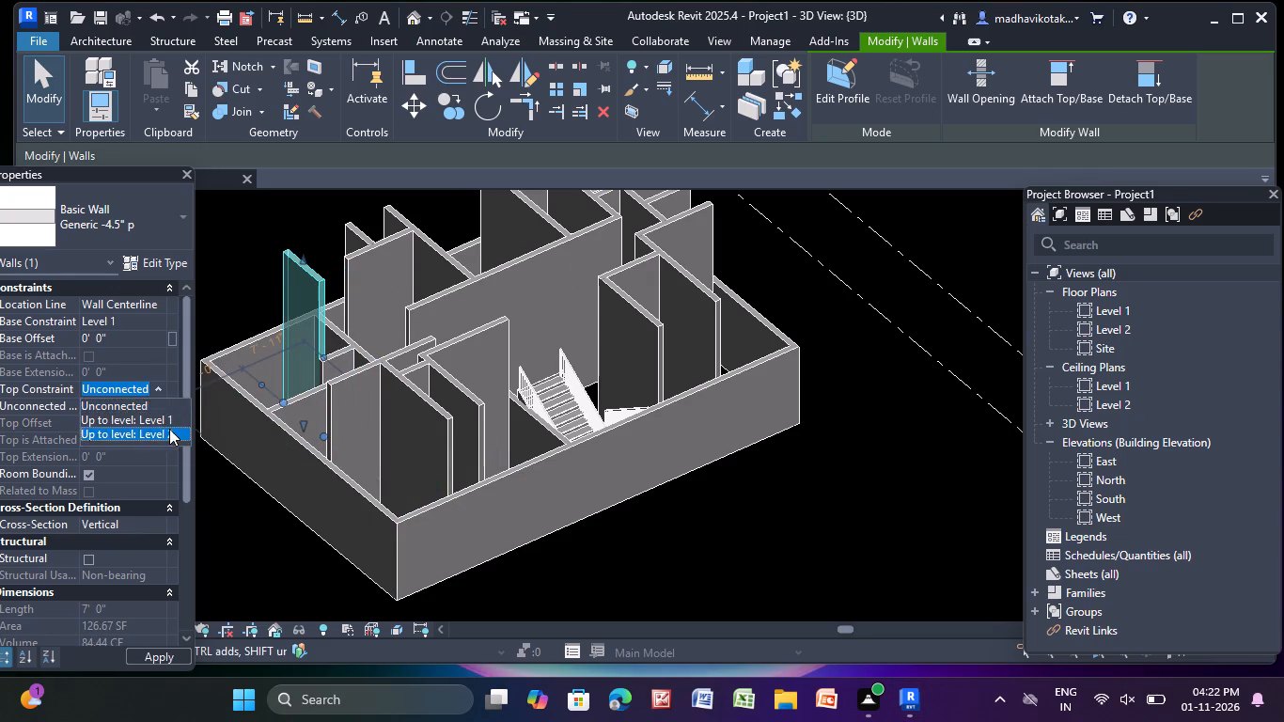
Constrain the tops of the 15'-9", 8'-11" and 5' partitions around the neighbouring rooms to Level 2.
{"action": "left_click", "coordinate": [441, 273]}
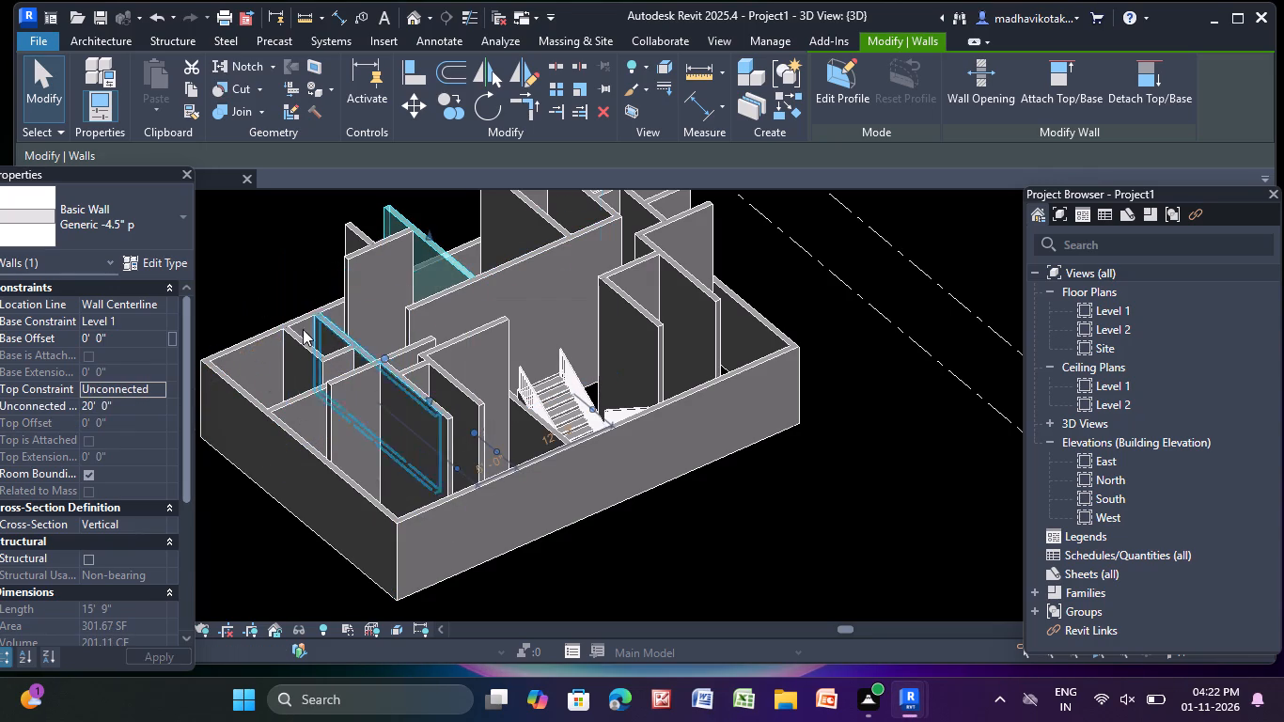
{"action": "left_click_drag", "start_coordinate": [156, 383], "coordinate": [168, 389]}
{"action": "left_click", "coordinate": [159, 389]}
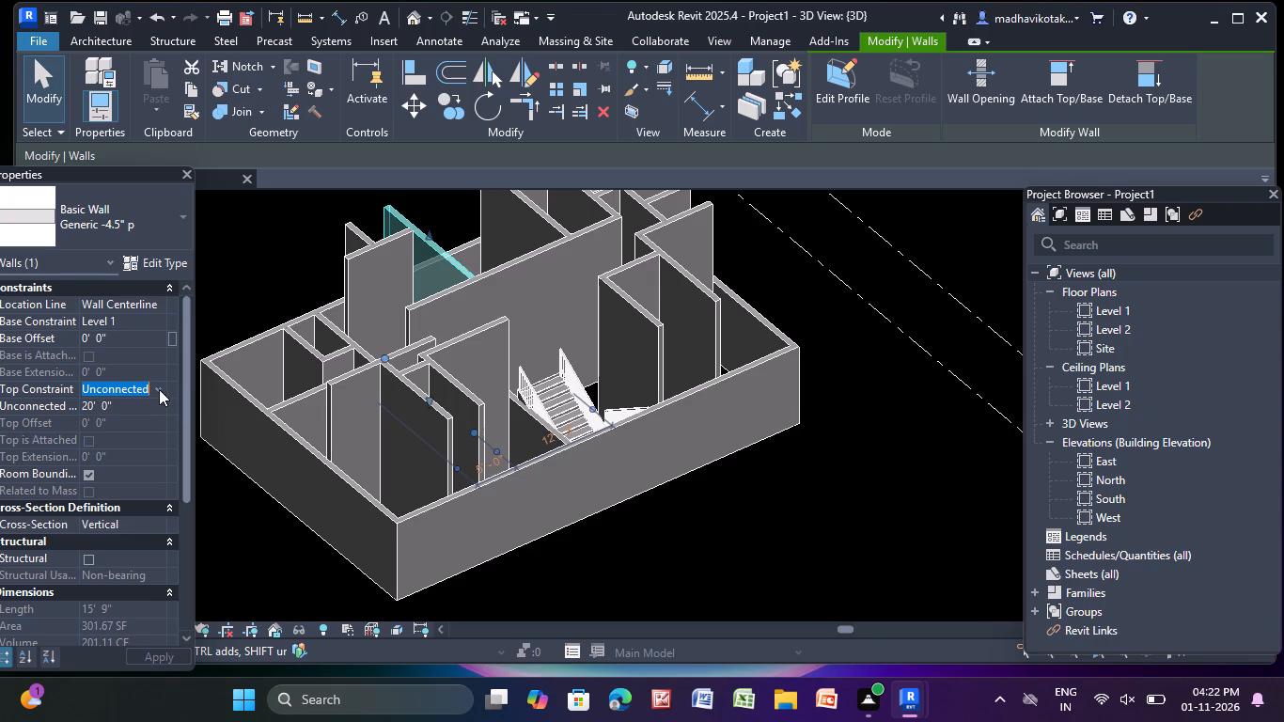
{"action": "left_click", "coordinate": [153, 425]}
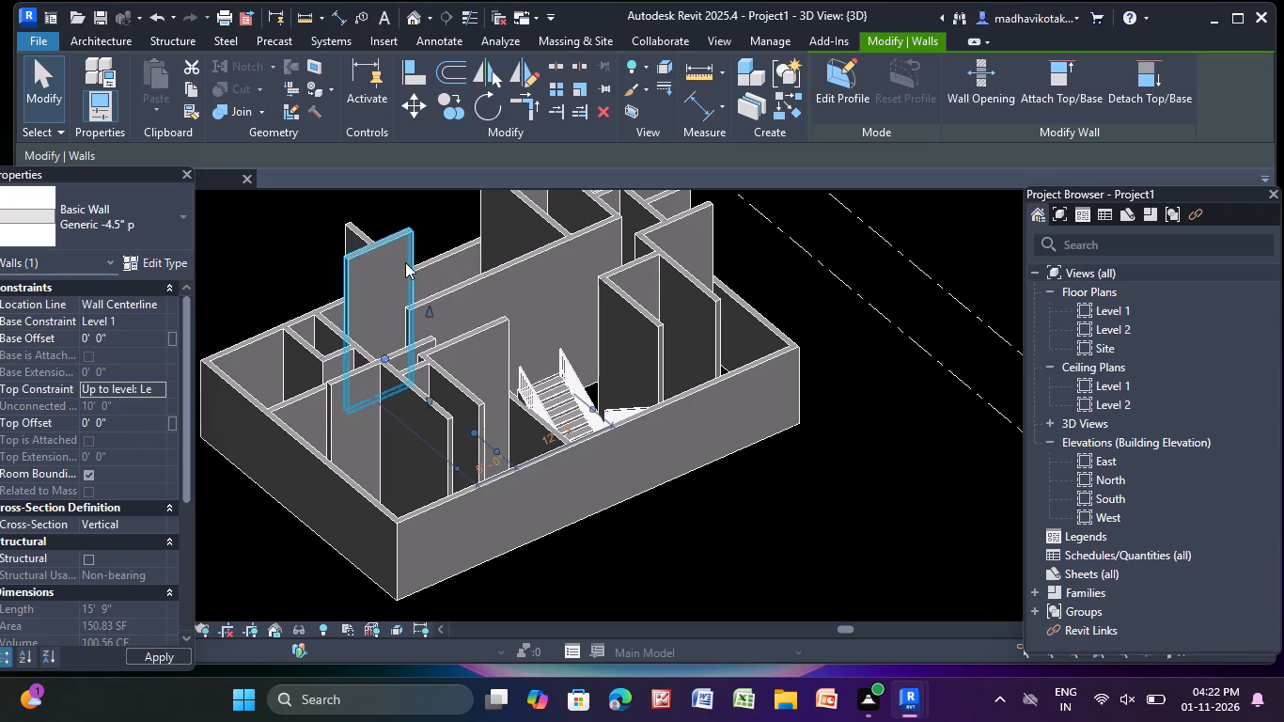
{"action": "left_click", "coordinate": [399, 257]}
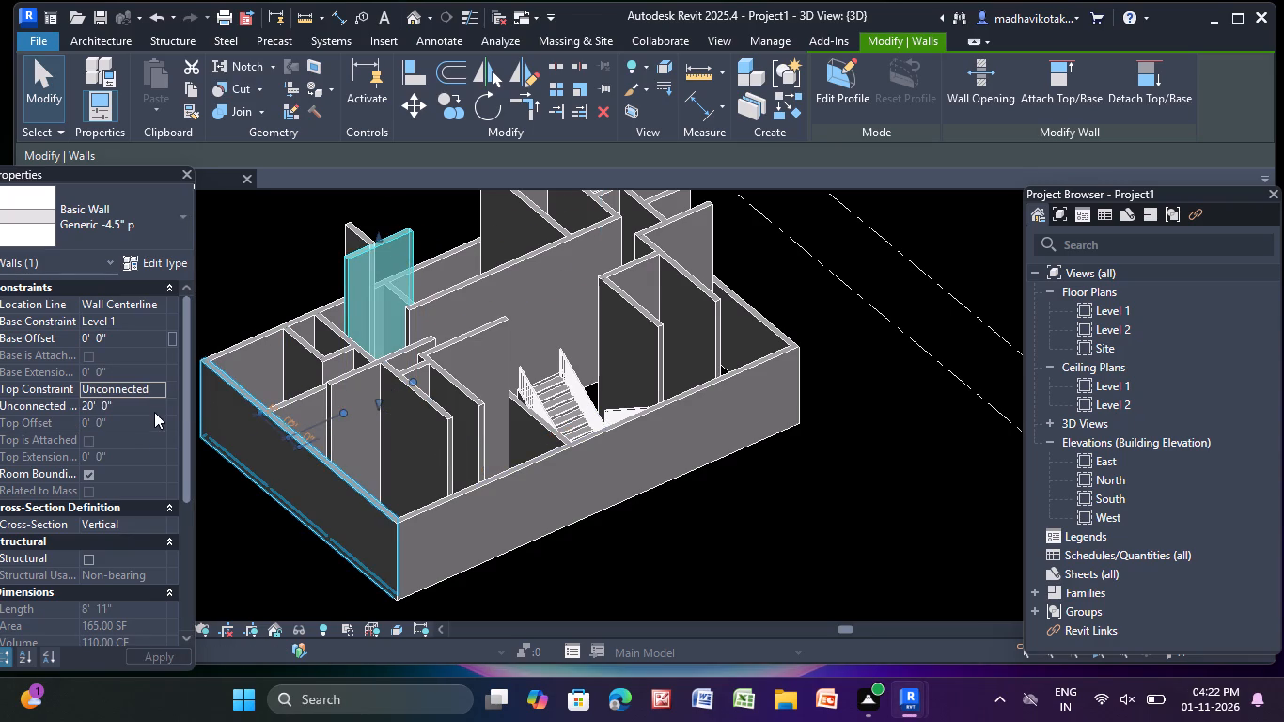
{"action": "left_click", "coordinate": [157, 393]}
{"action": "left_click", "coordinate": [156, 434]}
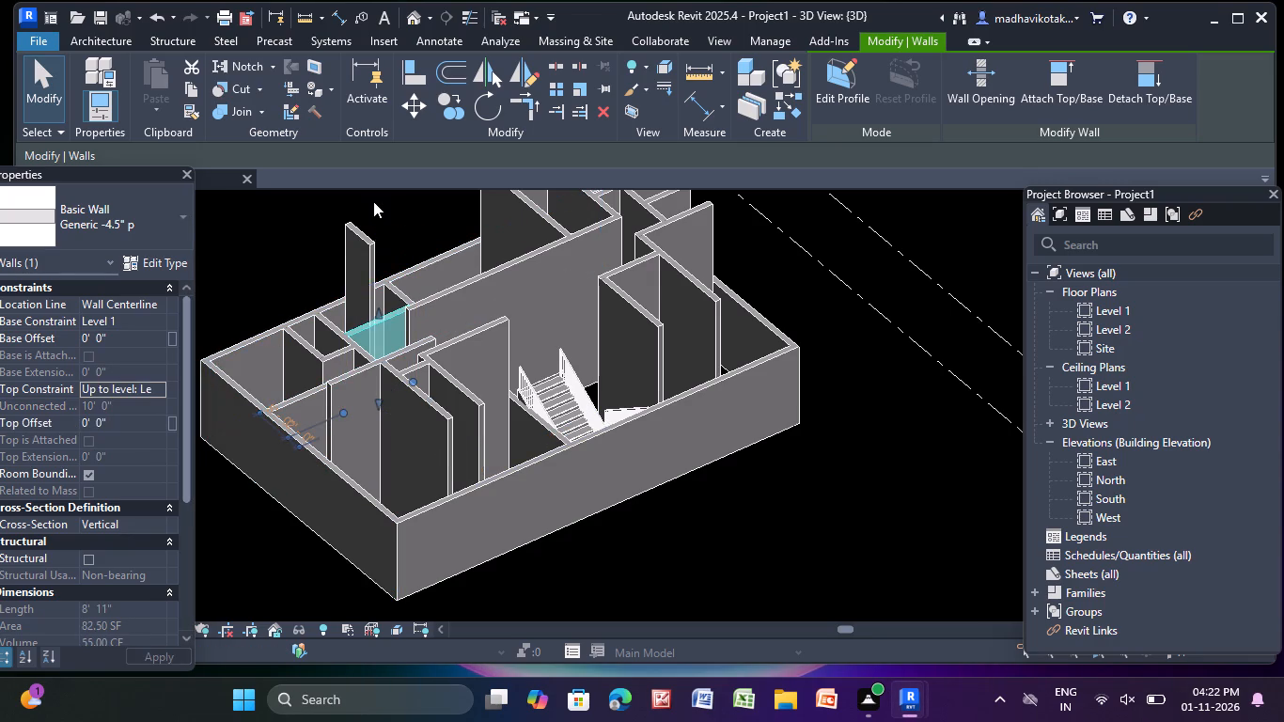
{"action": "left_click", "coordinate": [367, 251]}
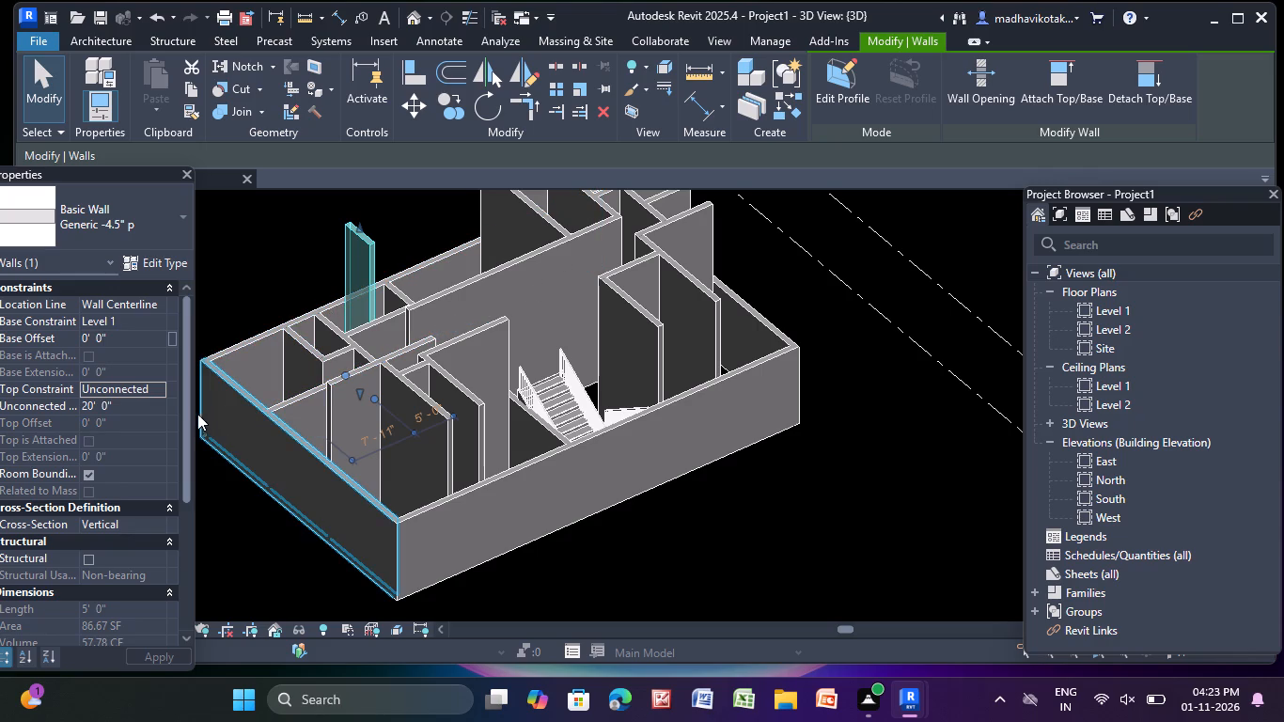
{"action": "left_click", "coordinate": [160, 390]}
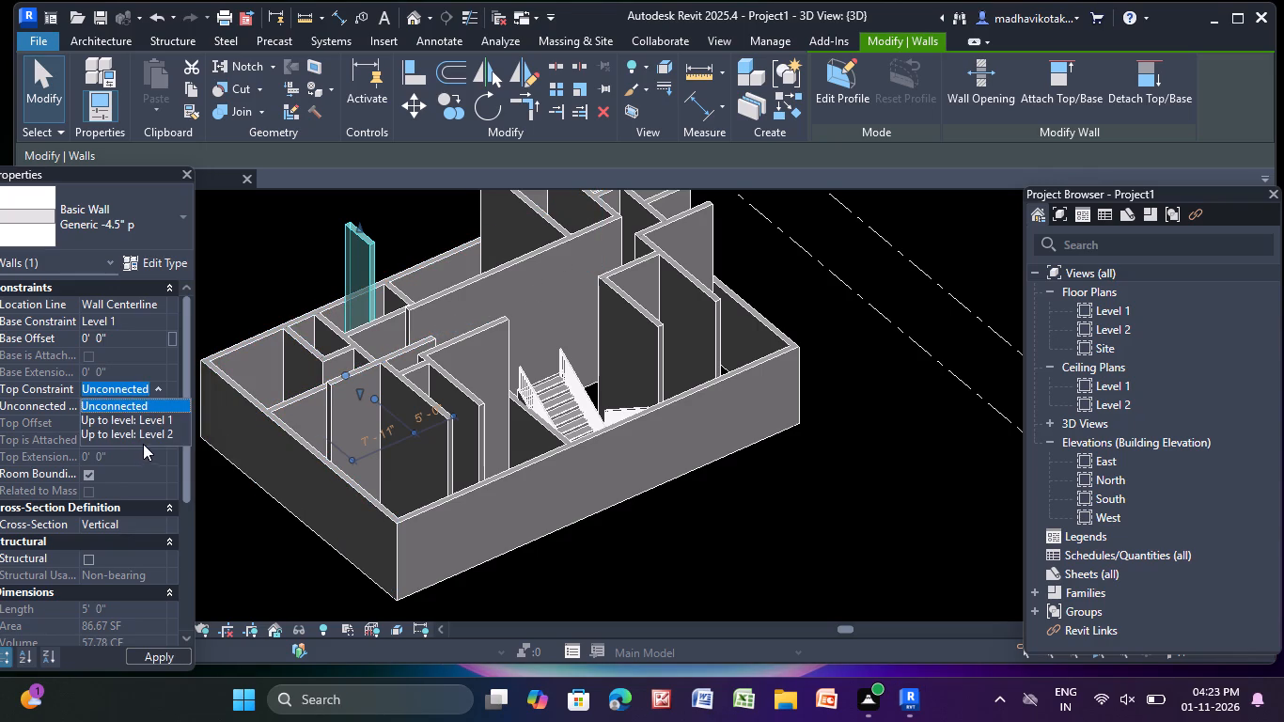
{"action": "left_click", "coordinate": [139, 434]}
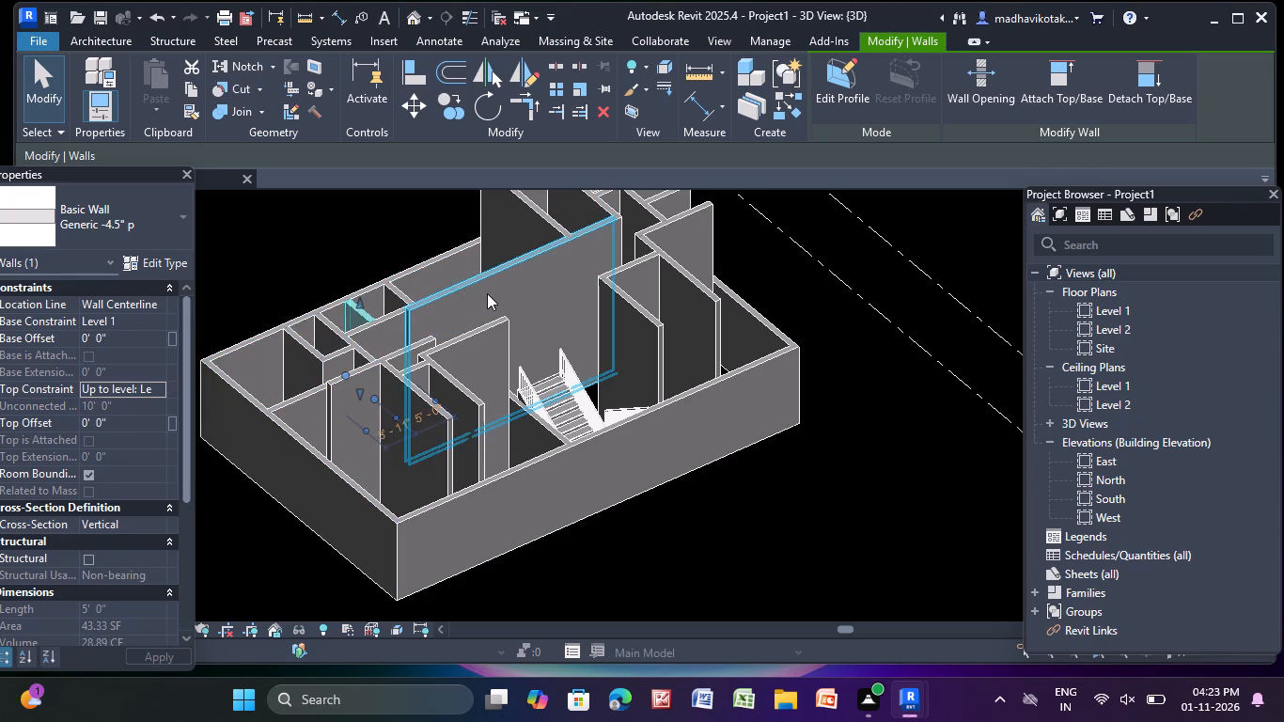
Constrain the tops of the 15'-9" partition behind the staircase and the adjoining 6' cross partition to Level 2.
{"action": "middle_click_drag", "start_coordinate": [487, 296], "coordinate": [324, 368]}
{"action": "left_click", "coordinate": [338, 296]}
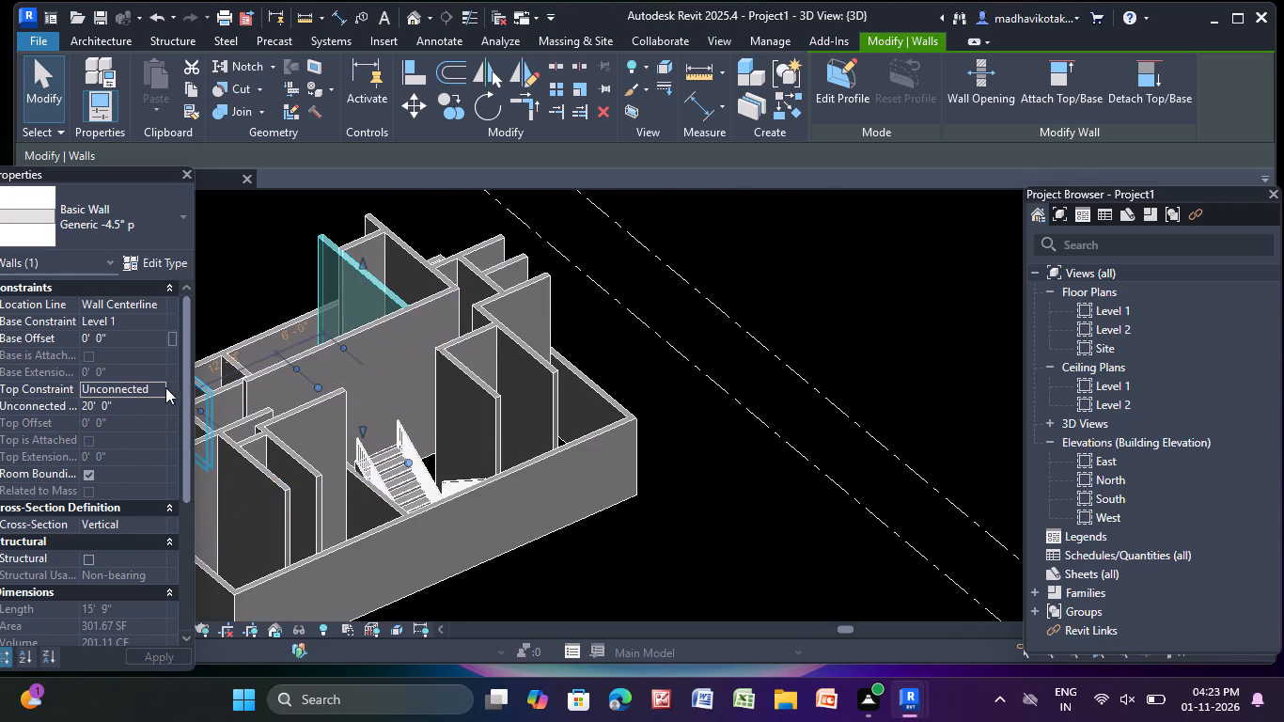
{"action": "left_click", "coordinate": [160, 391]}
{"action": "left_click", "coordinate": [144, 432]}
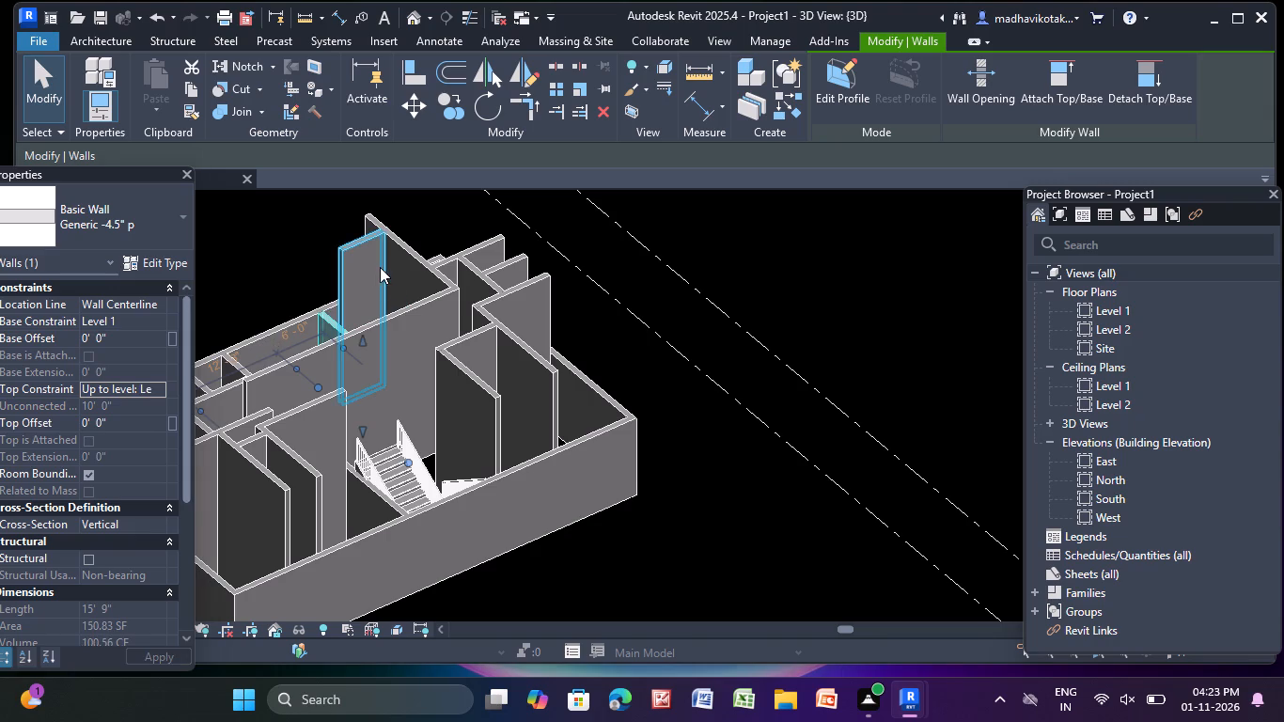
{"action": "left_click", "coordinate": [380, 267]}
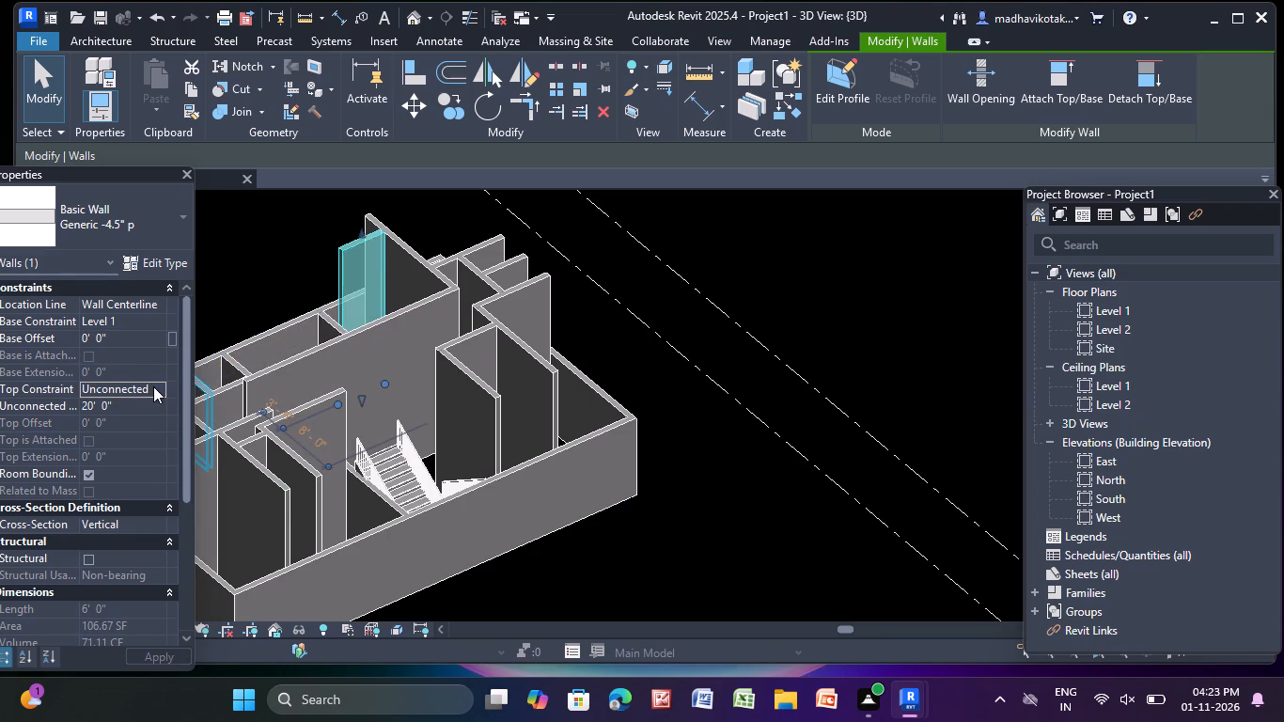
{"action": "left_click", "coordinate": [153, 386]}
{"action": "left_click", "coordinate": [165, 427]}
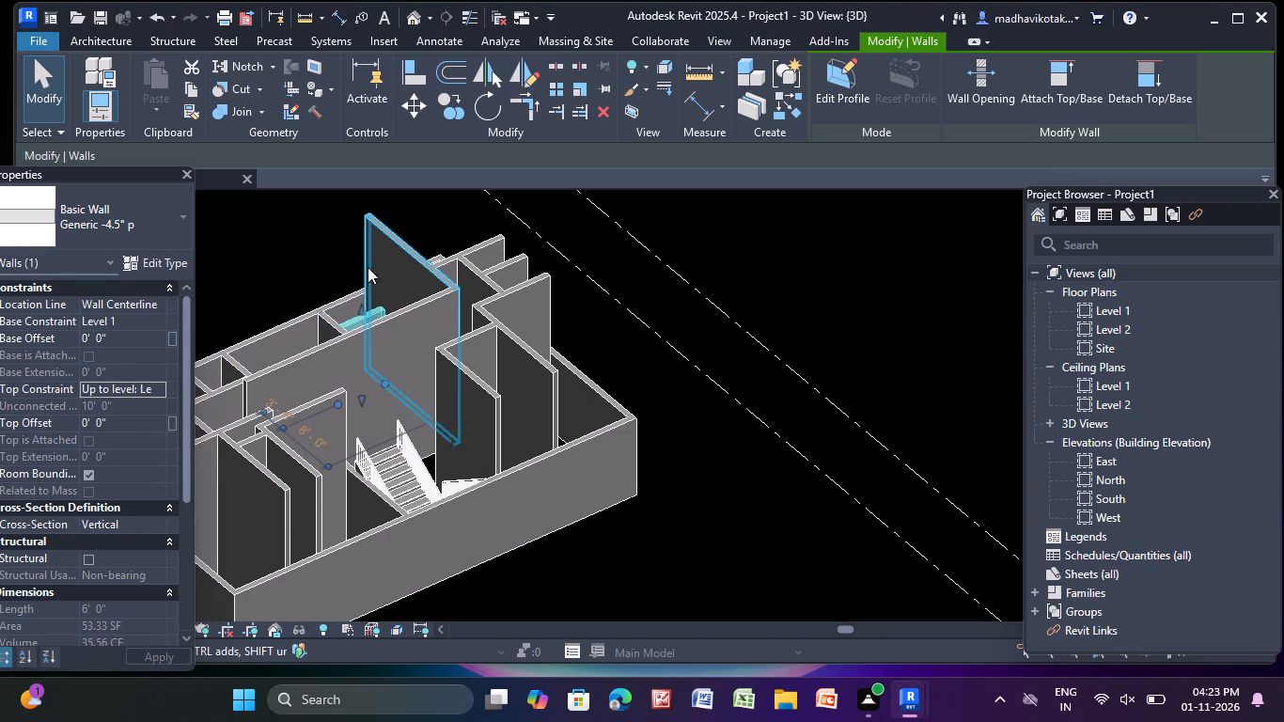
Constrain the tops of the other 15'-9" partition and the 27'-2" partition running behind the staircase to Level 2.
{"action": "left_click", "coordinate": [417, 258]}
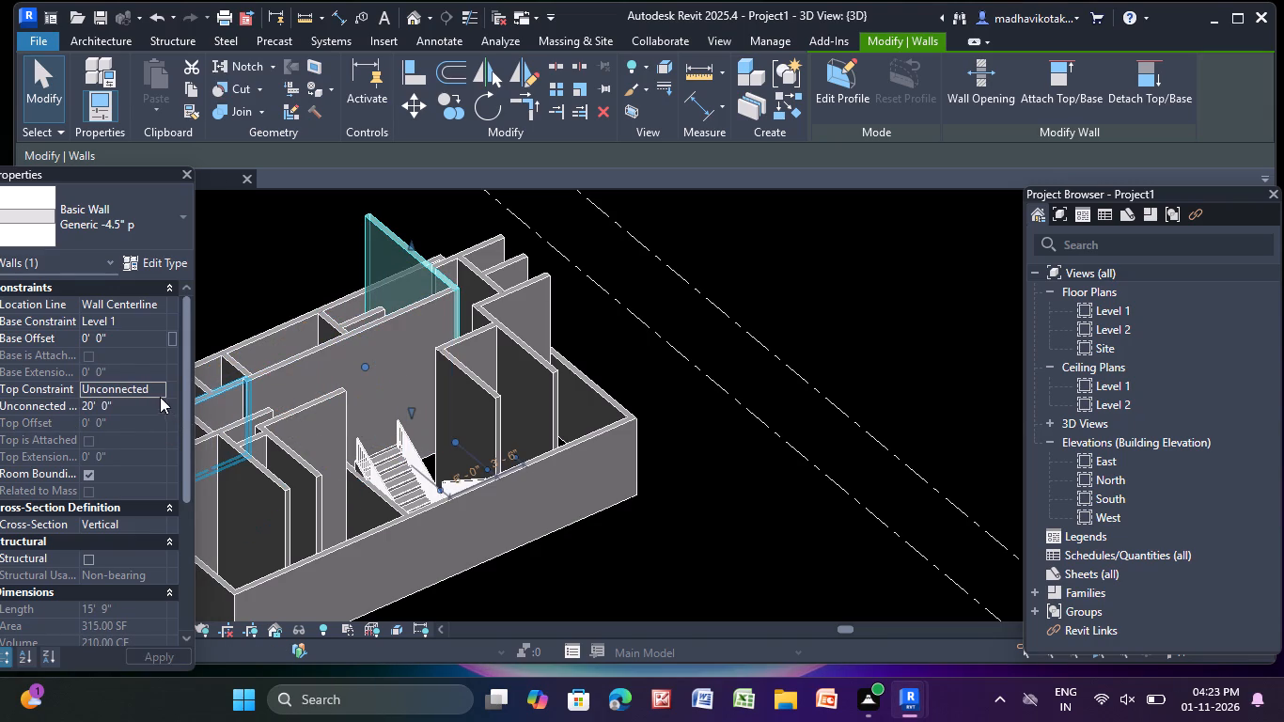
{"action": "left_click", "coordinate": [160, 395]}
{"action": "left_click", "coordinate": [155, 431]}
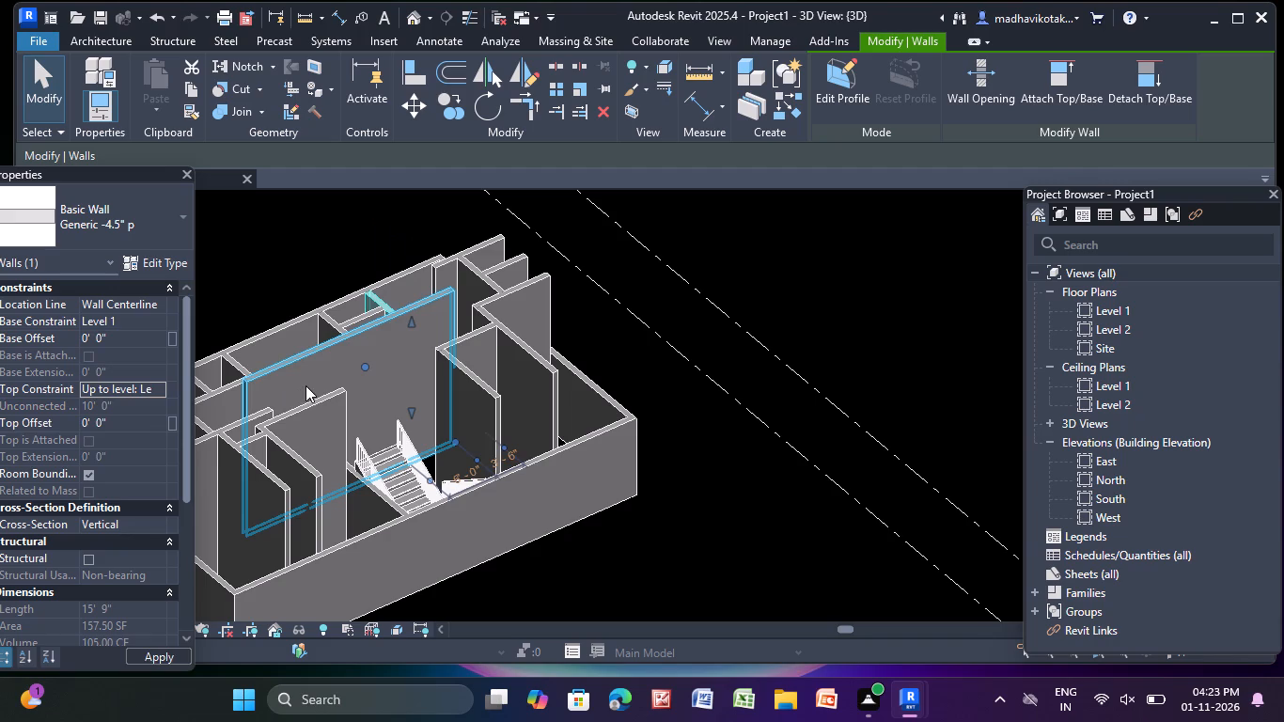
{"action": "left_click", "coordinate": [309, 379]}
{"action": "left_click", "coordinate": [160, 393]}
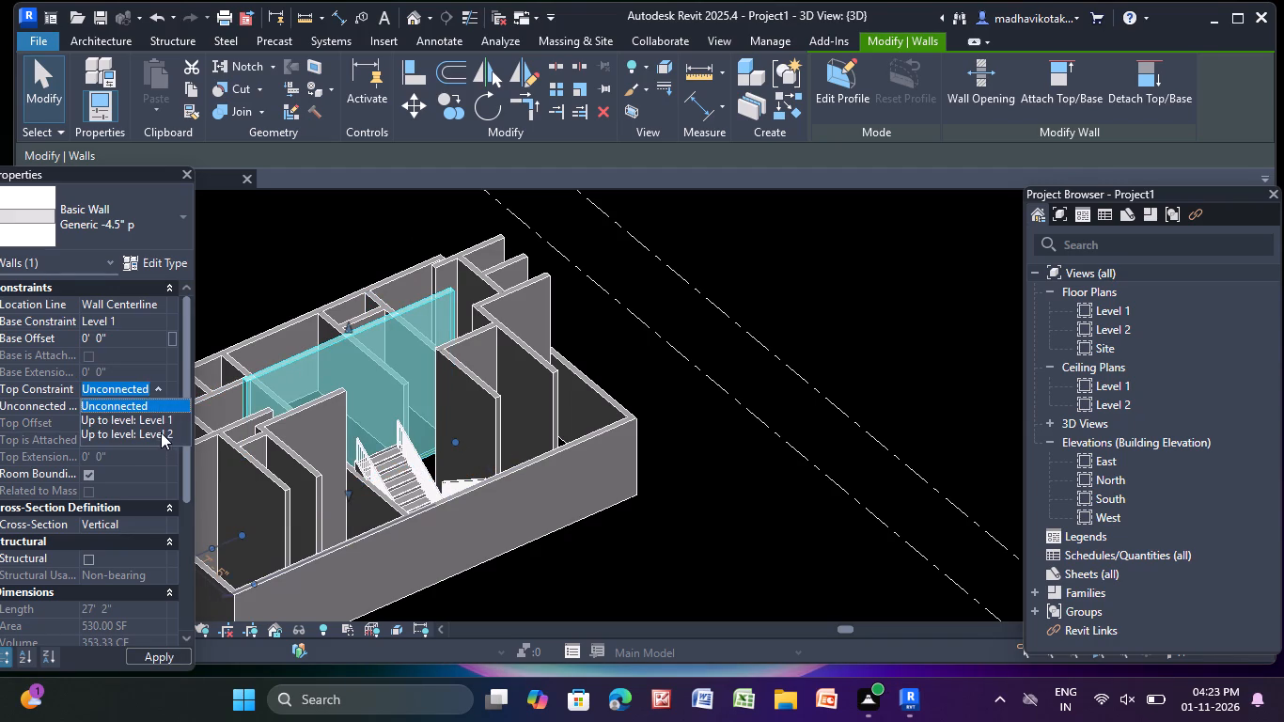
{"action": "left_click", "coordinate": [162, 432]}
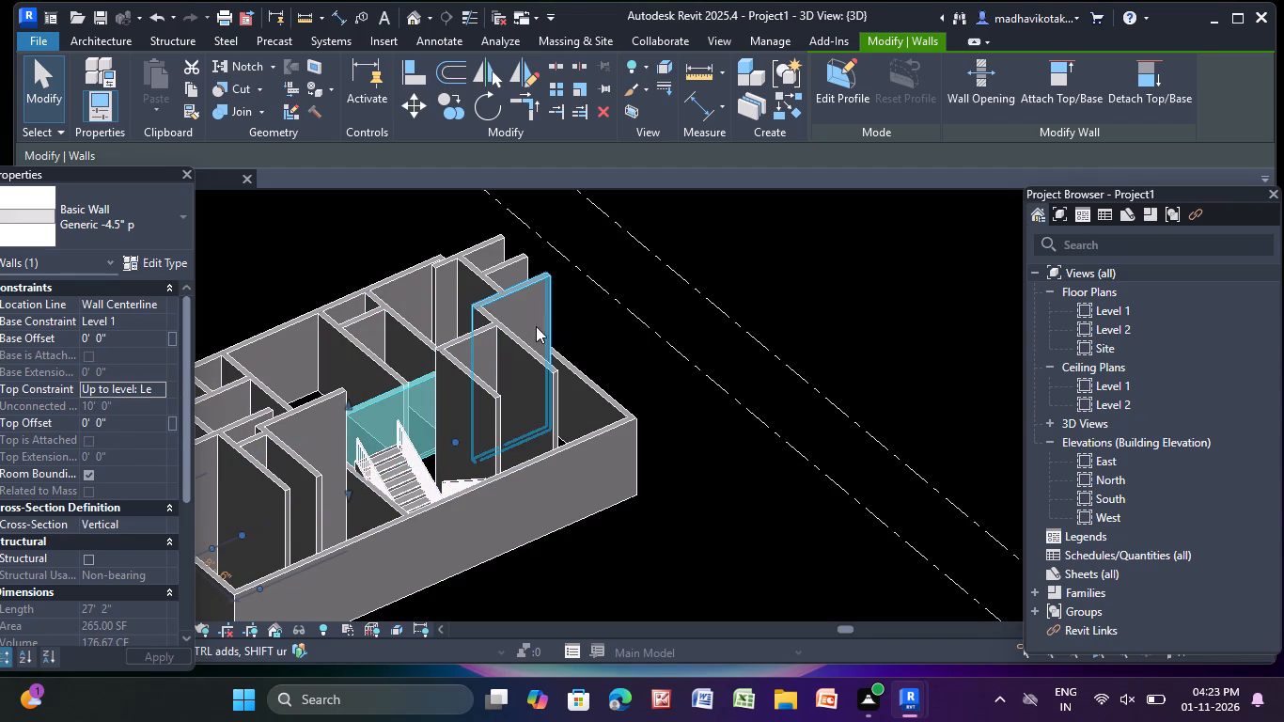
Constrain the tops of the 14'-3" and 10'-7" partitions between the staircase and the end room to Level 2.
{"action": "left_click", "coordinate": [526, 372]}
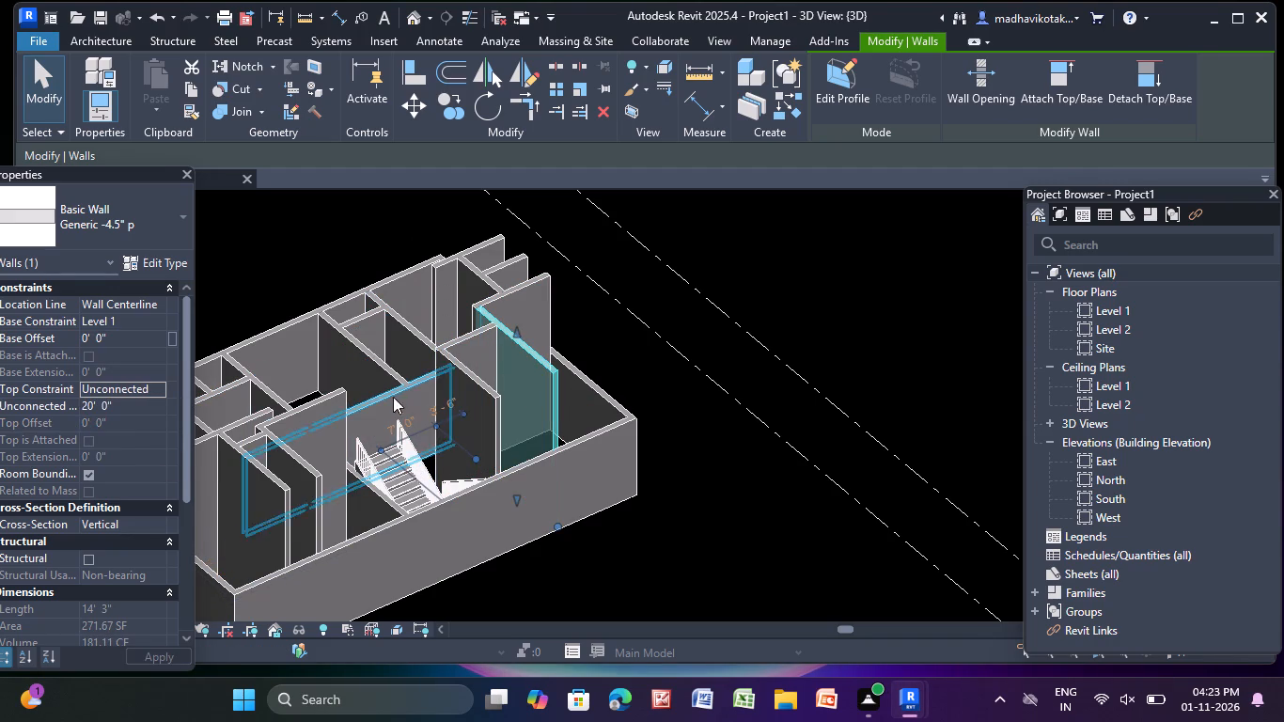
{"action": "left_click", "coordinate": [156, 380]}
{"action": "left_click", "coordinate": [164, 392]}
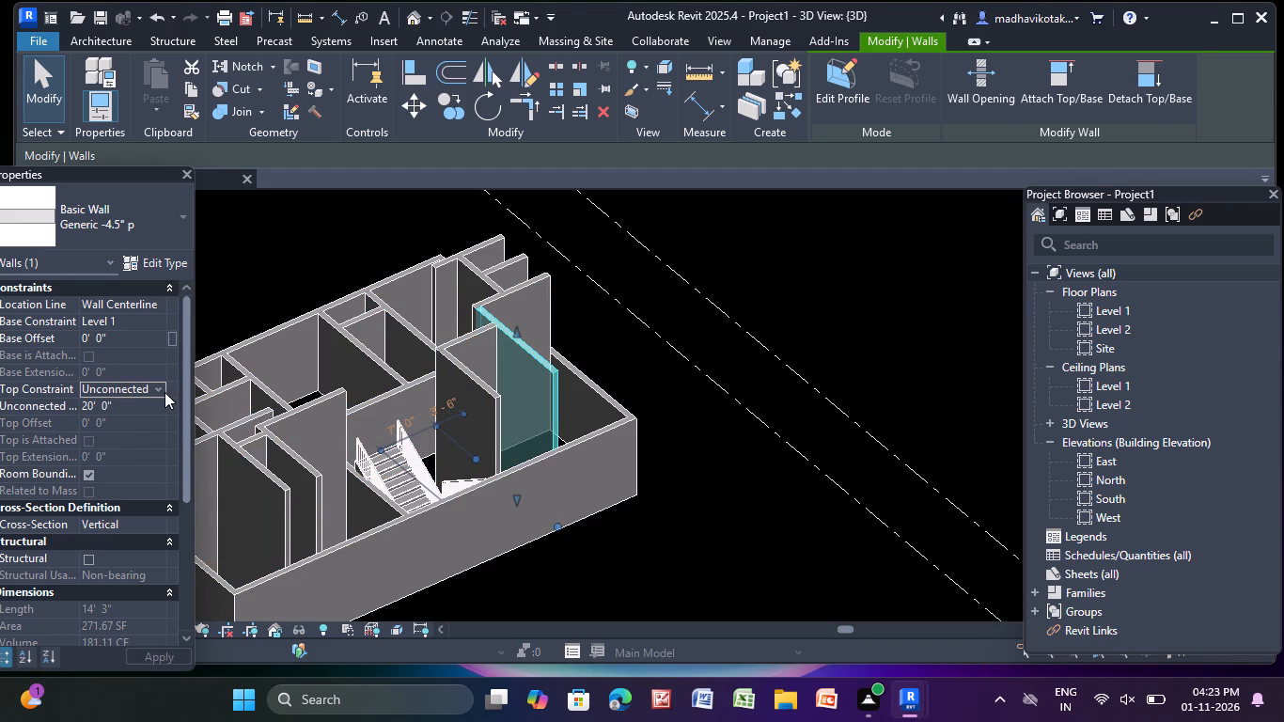
{"action": "left_click", "coordinate": [164, 434]}
{"action": "scroll", "coordinate": [188, 424], "scroll_direction": "down", "scroll_amount": 1}
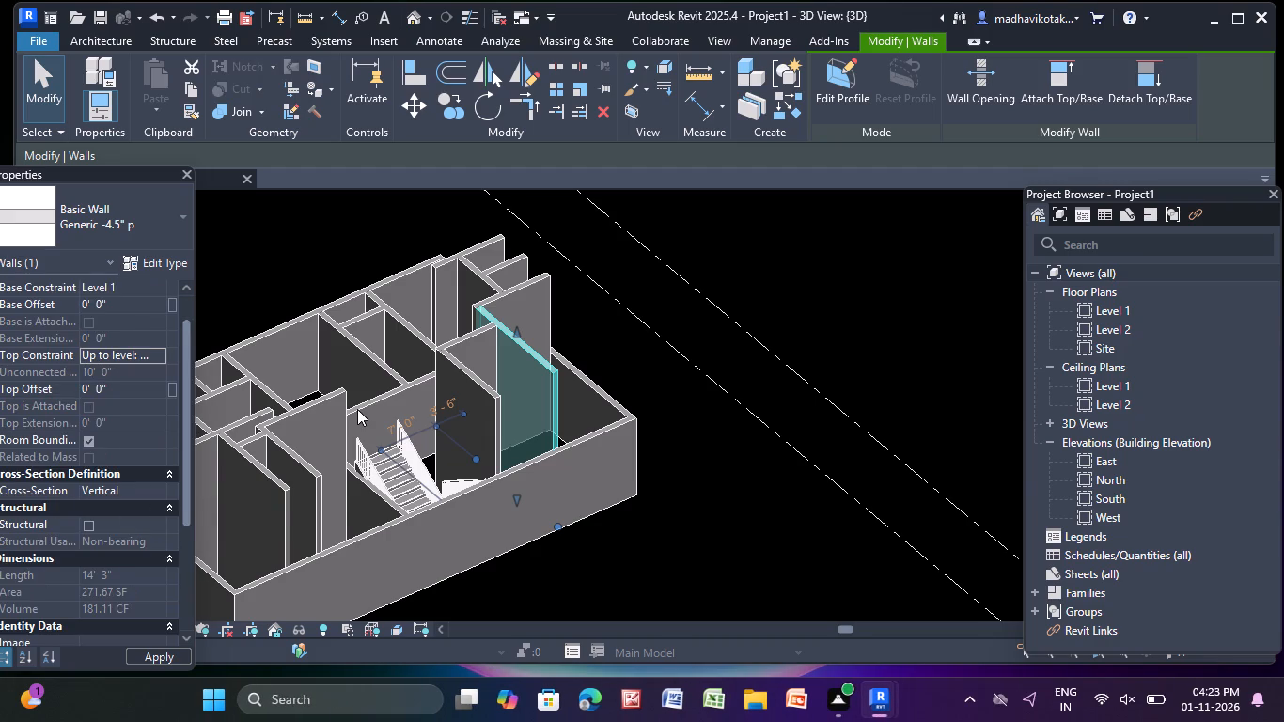
{"action": "middle_click_drag", "start_coordinate": [358, 407], "coordinate": [436, 336]}
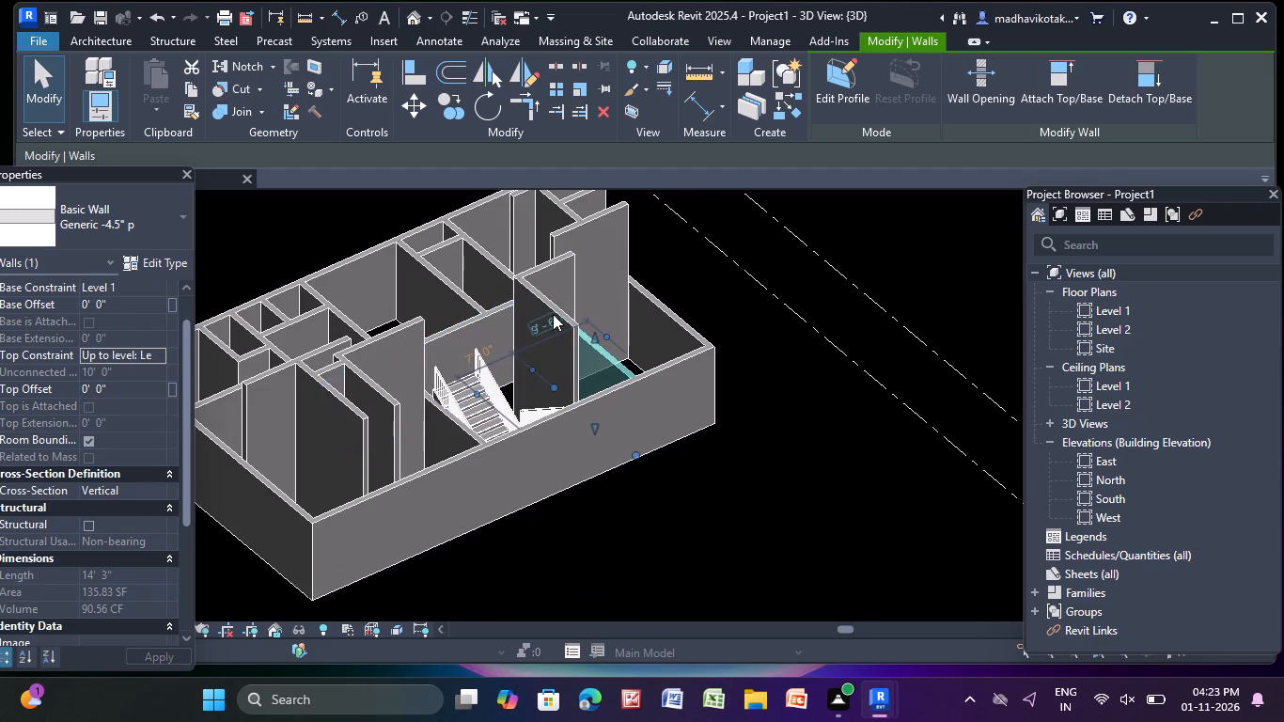
{"action": "scroll", "coordinate": [553, 314], "scroll_direction": "up", "scroll_amount": 3}
{"action": "left_click", "coordinate": [553, 308]}
{"action": "left_click", "coordinate": [155, 348]}
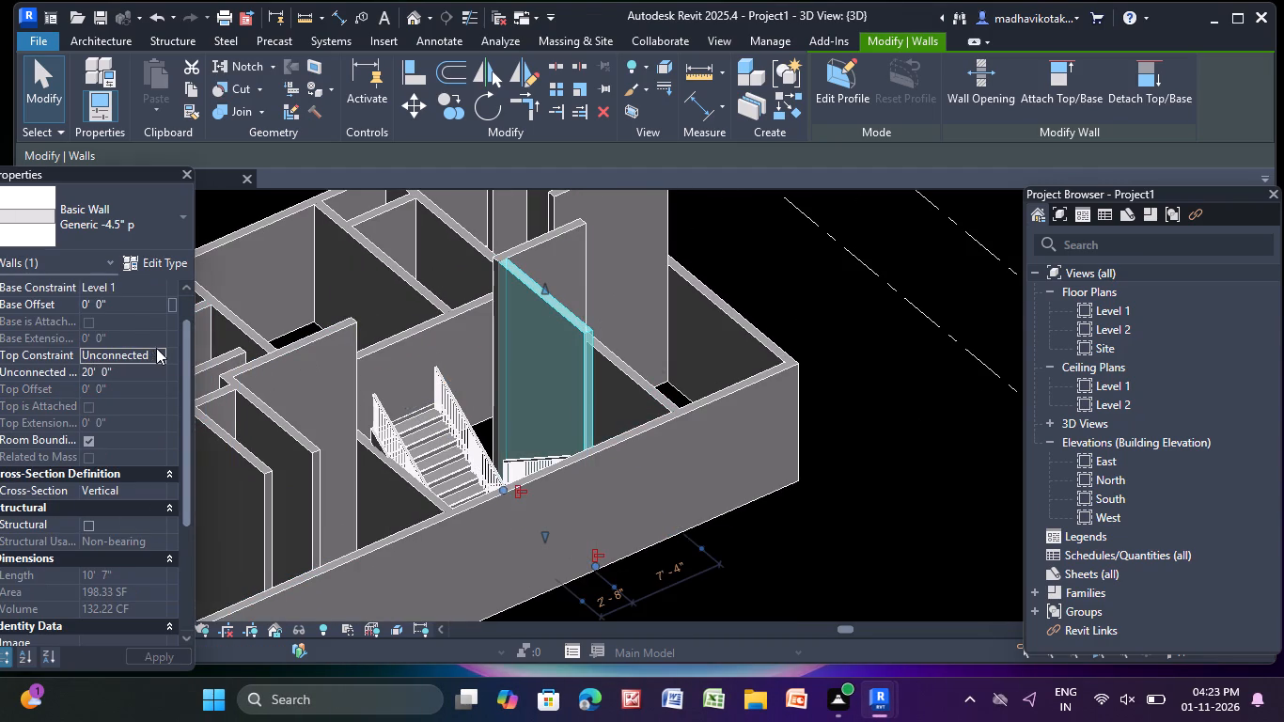
{"action": "left_click", "coordinate": [162, 398]}
Constrain the tops of the 11'-1" and 7'-4" partitions on either side of the staircase to Level 2.
{"action": "left_click", "coordinate": [290, 374]}
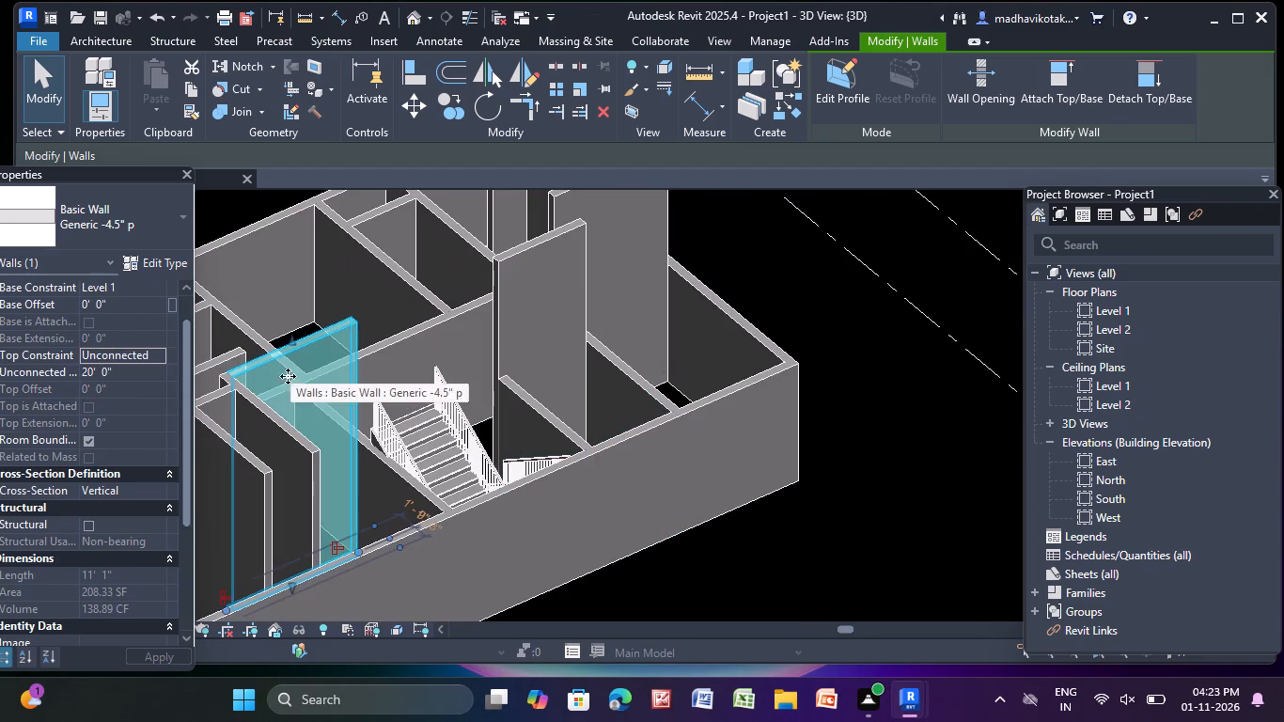
{"action": "left_click", "coordinate": [158, 353]}
{"action": "left_click", "coordinate": [166, 392]}
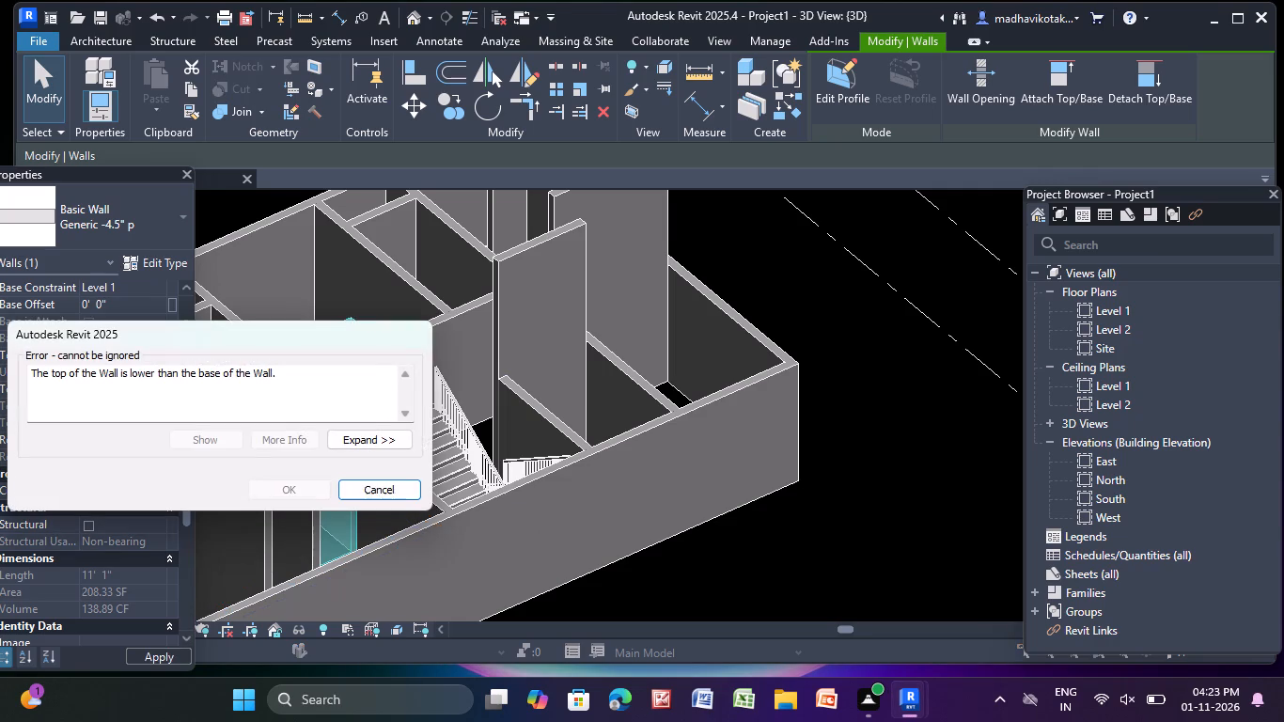
{"action": "left_click", "coordinate": [394, 496]}
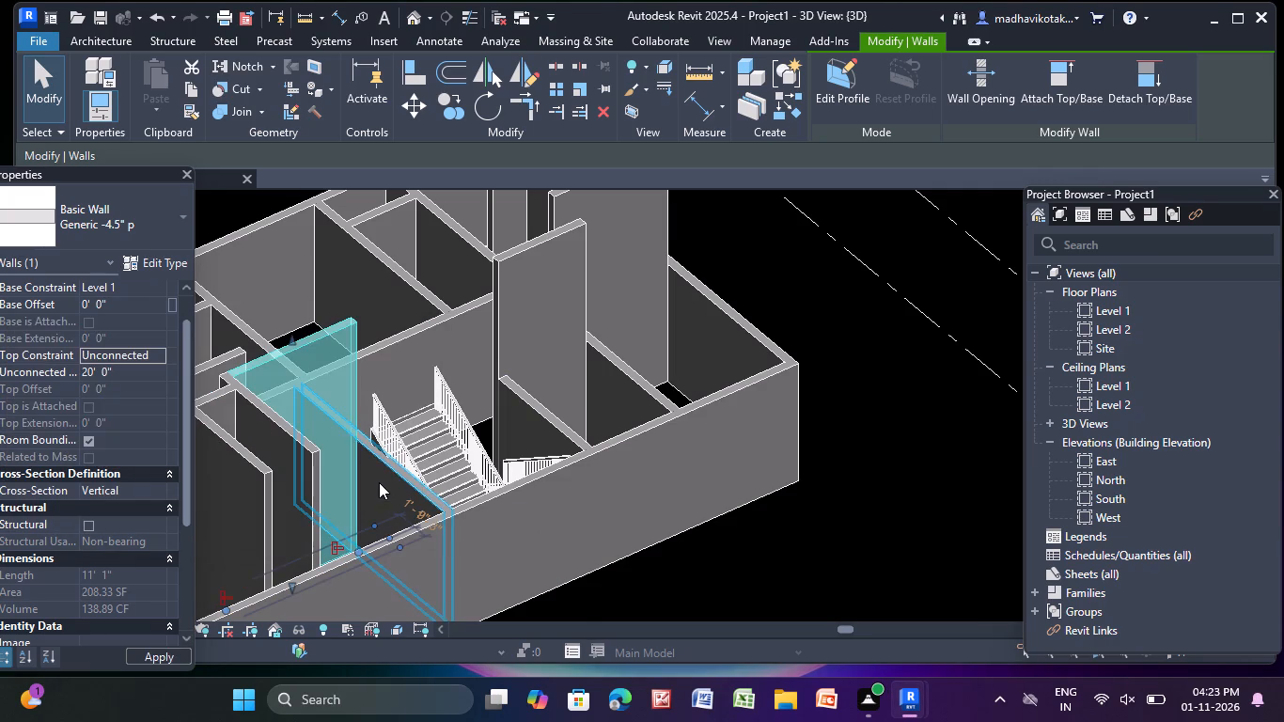
{"action": "left_click", "coordinate": [153, 353]}
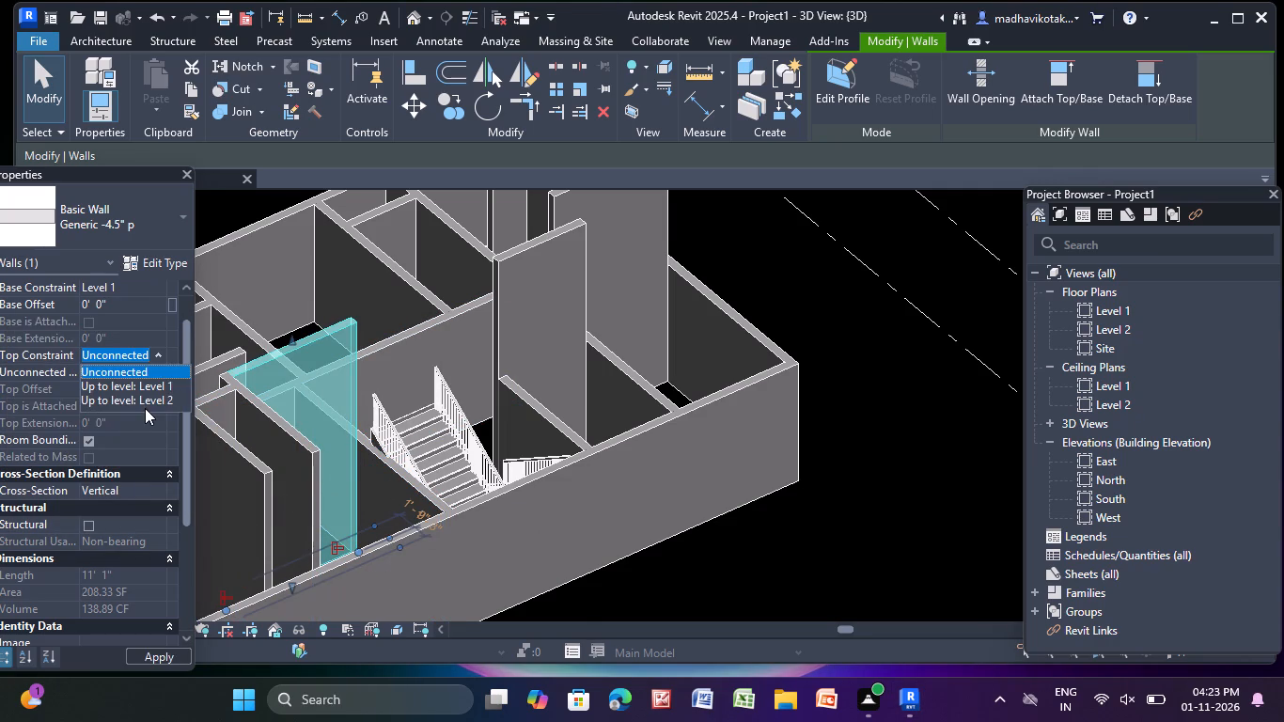
{"action": "left_click", "coordinate": [149, 402]}
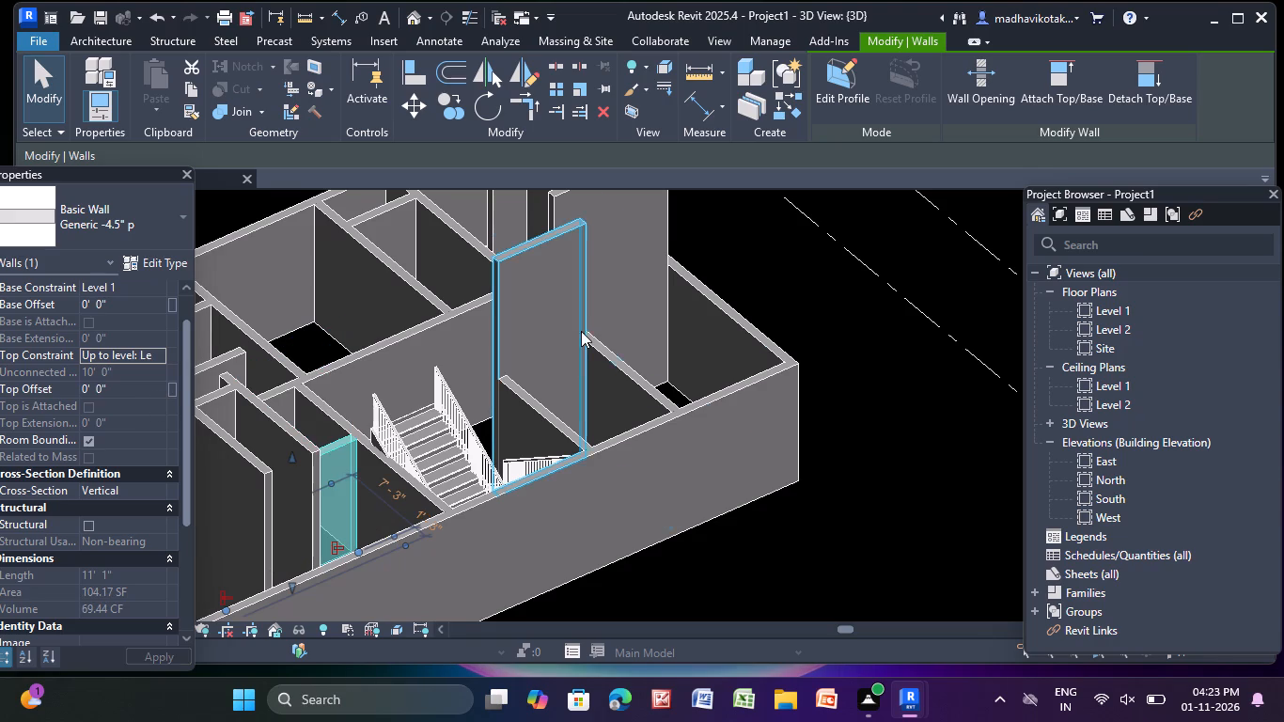
{"action": "left_click", "coordinate": [528, 276]}
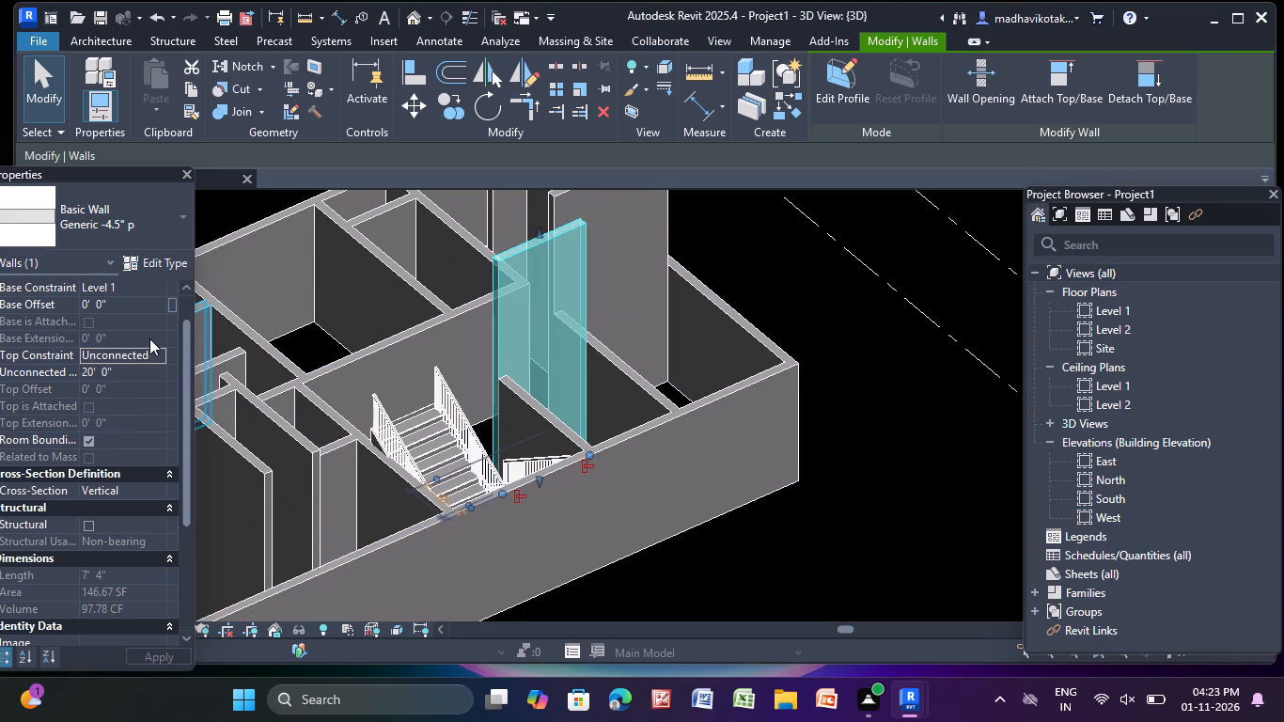
{"action": "left_click", "coordinate": [155, 355]}
{"action": "left_click", "coordinate": [161, 401]}
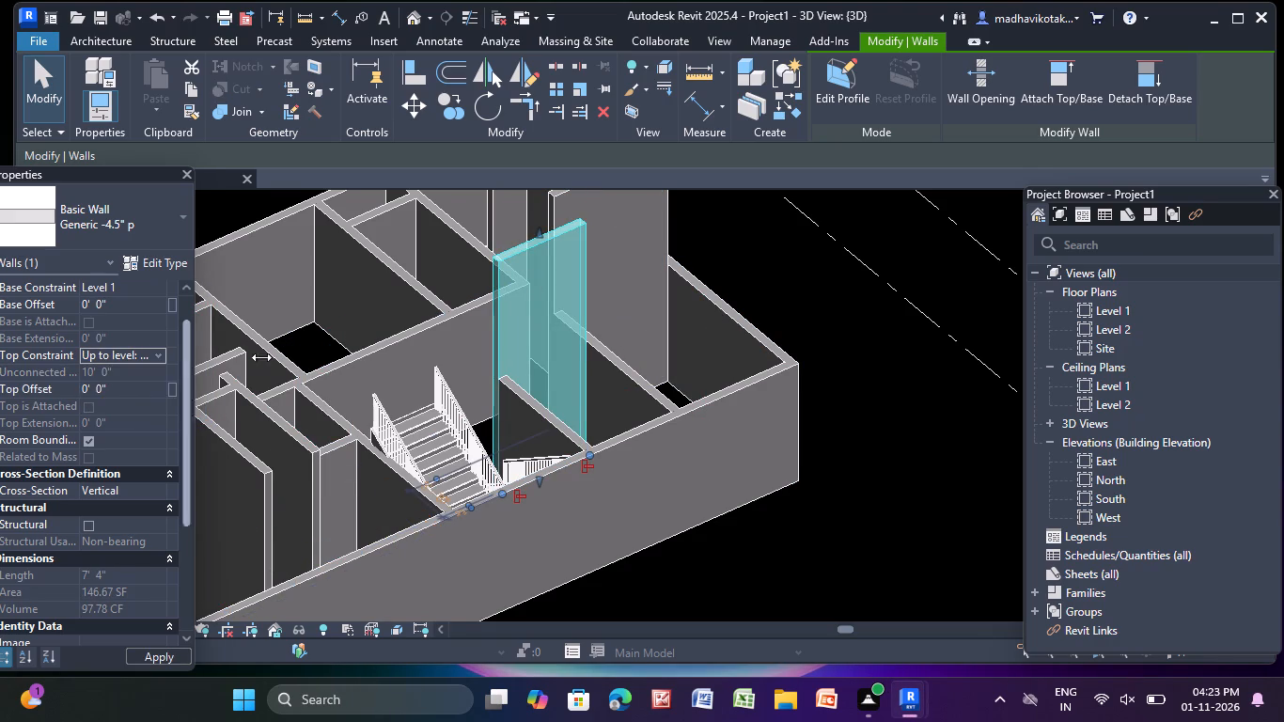
Constrain the tops of the 12'-6" partition near the front building corner and the adjoining 14' partition to Level 2.
{"action": "scroll", "coordinate": [322, 422], "scroll_direction": "down", "scroll_amount": 1}
{"action": "middle_click_drag", "start_coordinate": [323, 419], "coordinate": [449, 341]}
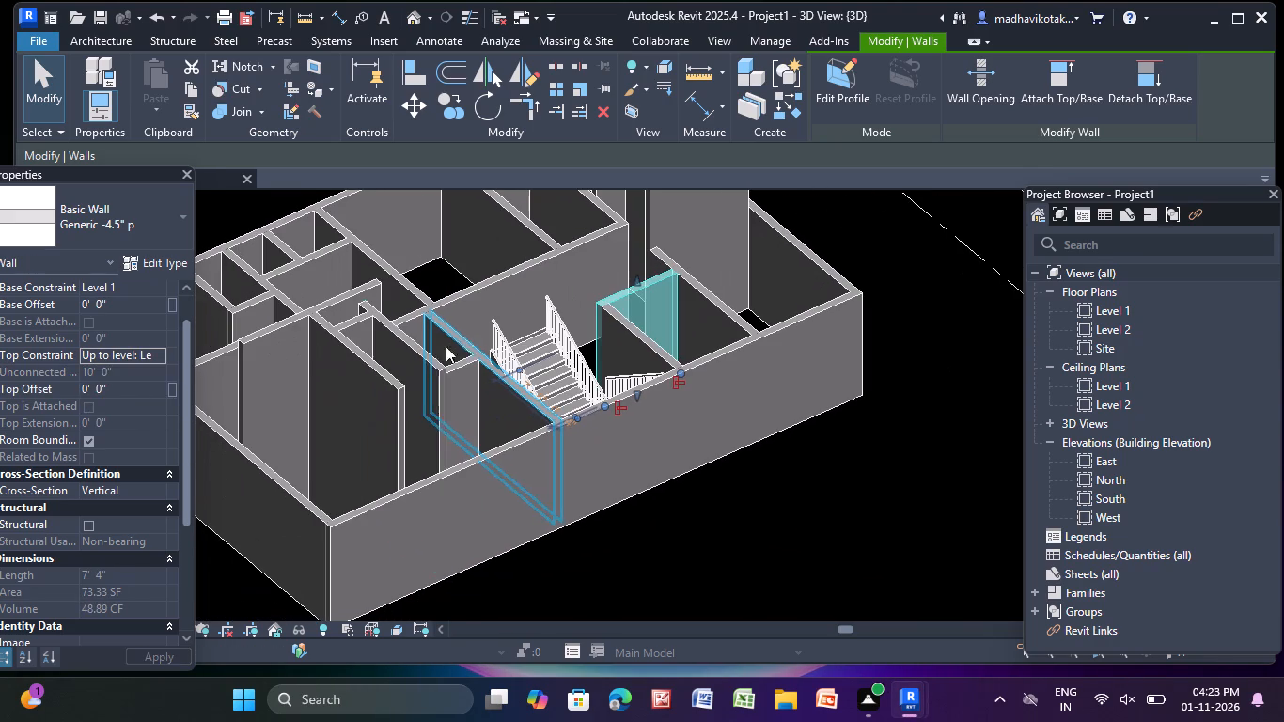
{"action": "left_click", "coordinate": [376, 370]}
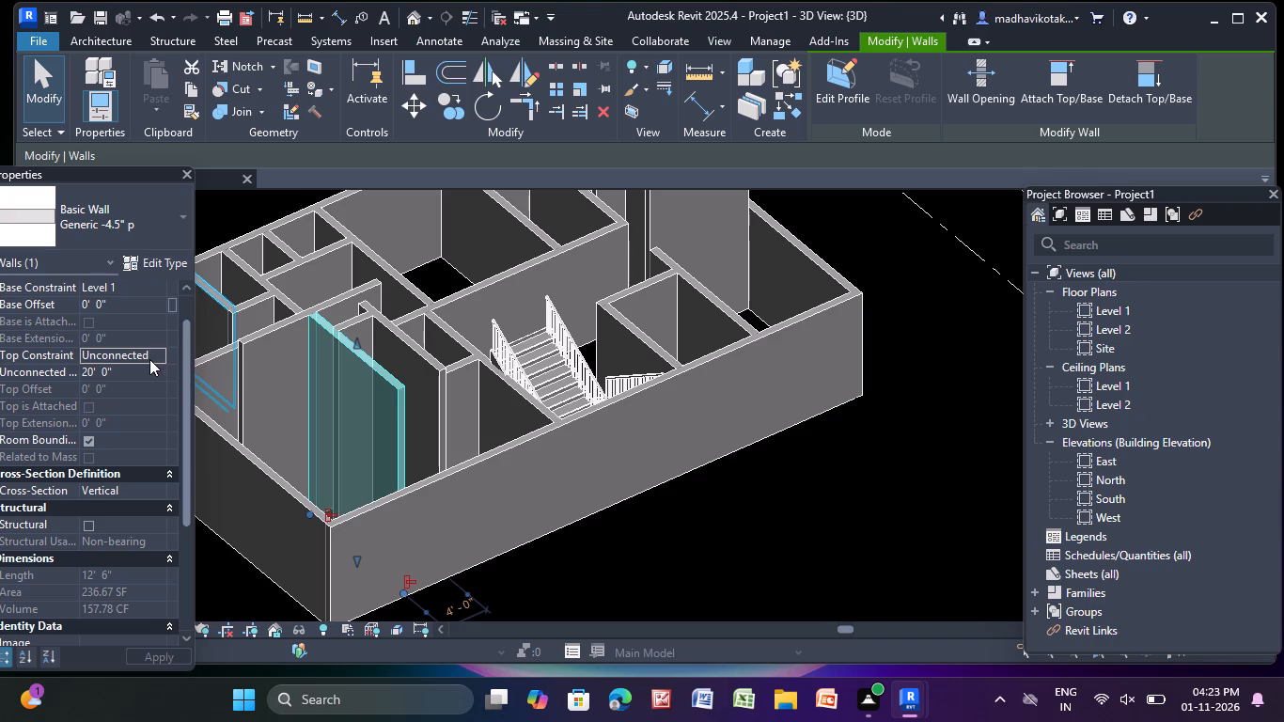
{"action": "left_click", "coordinate": [147, 353]}
{"action": "left_click", "coordinate": [165, 358]}
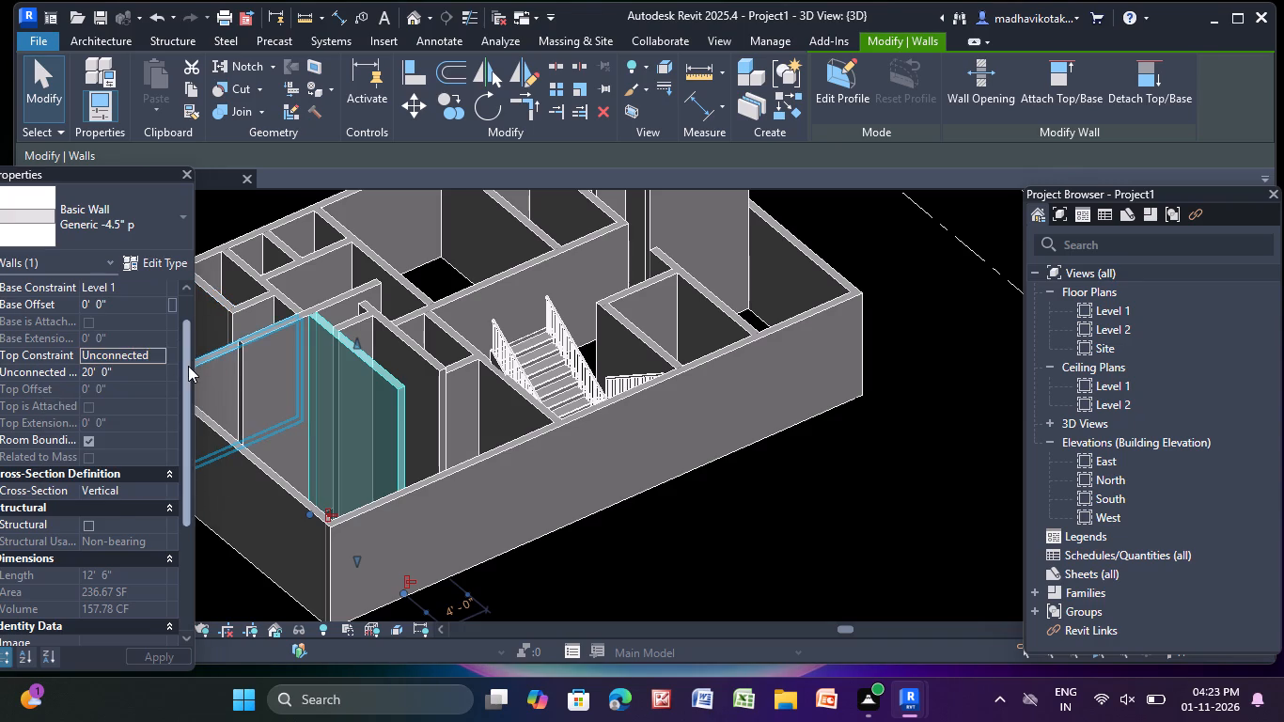
{"action": "left_click", "coordinate": [162, 355]}
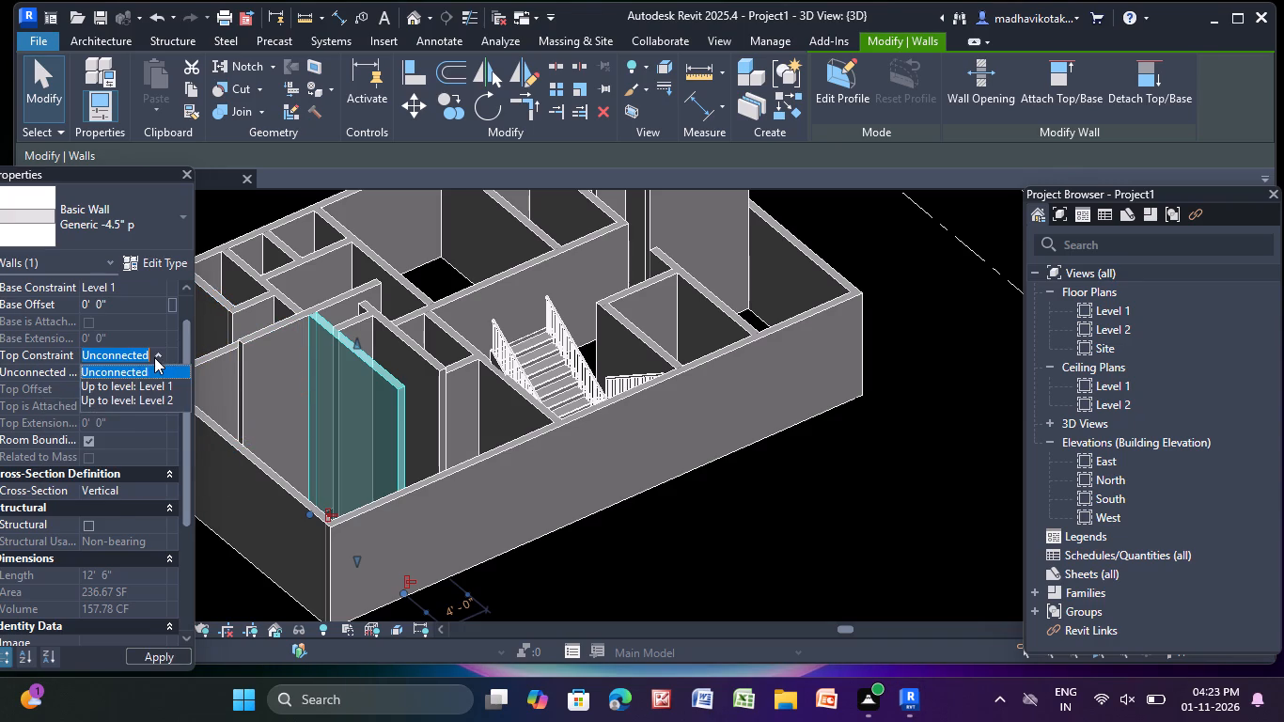
{"action": "left_click", "coordinate": [148, 397]}
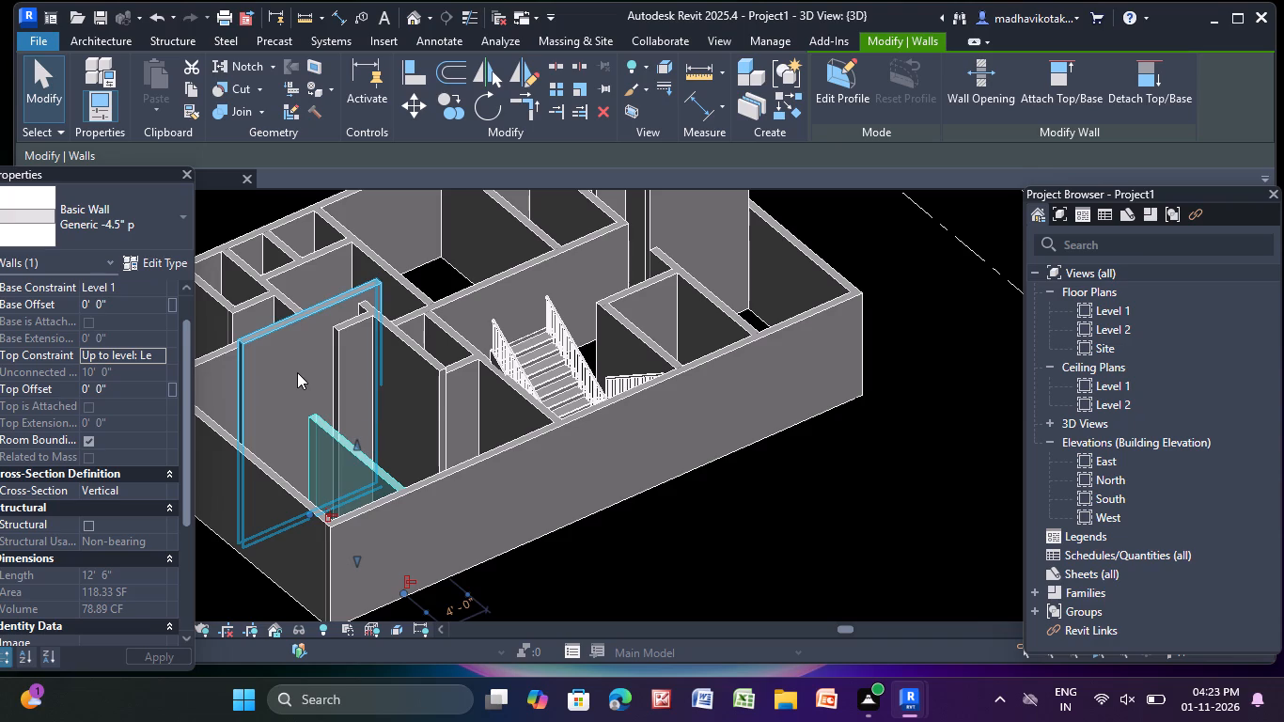
{"action": "left_click", "coordinate": [297, 372]}
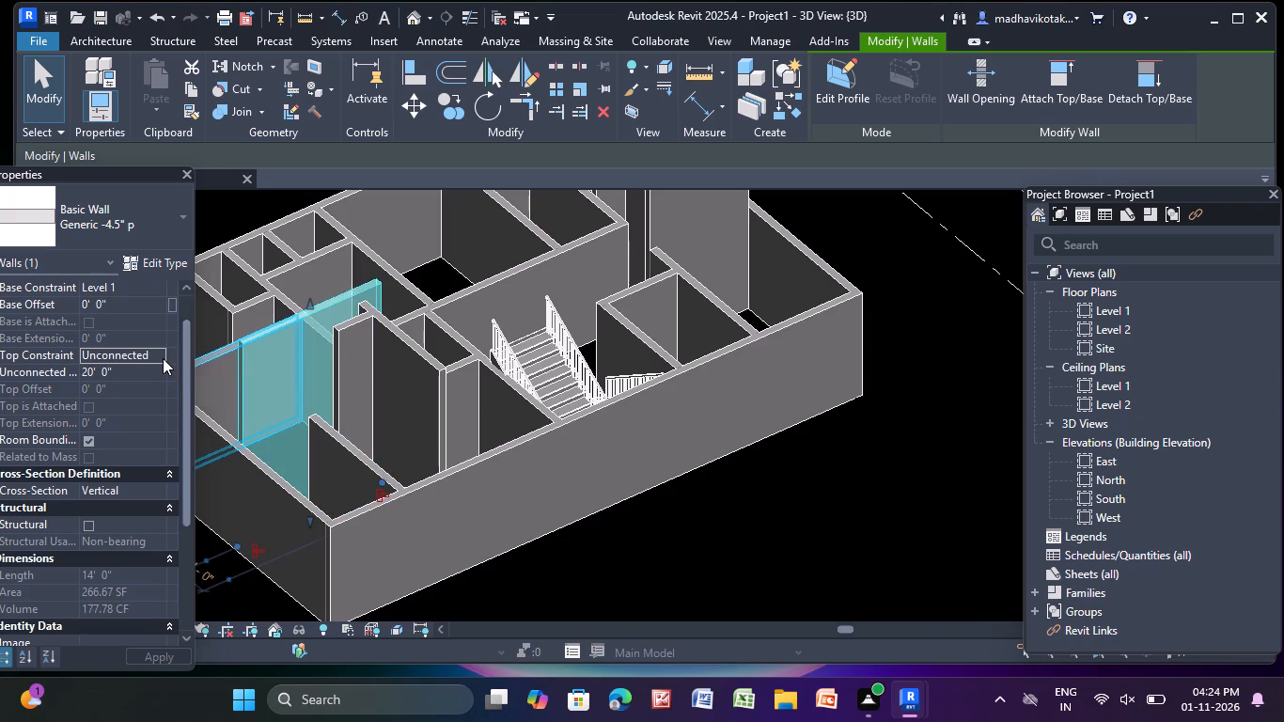
{"action": "left_click", "coordinate": [163, 358]}
{"action": "left_click", "coordinate": [167, 405]}
Check the top constraints of the other 14', the 4' and the 7' partitions near the short exterior wall, reselecting Level 2 for the 14' one.
{"action": "left_click", "coordinate": [227, 367]}
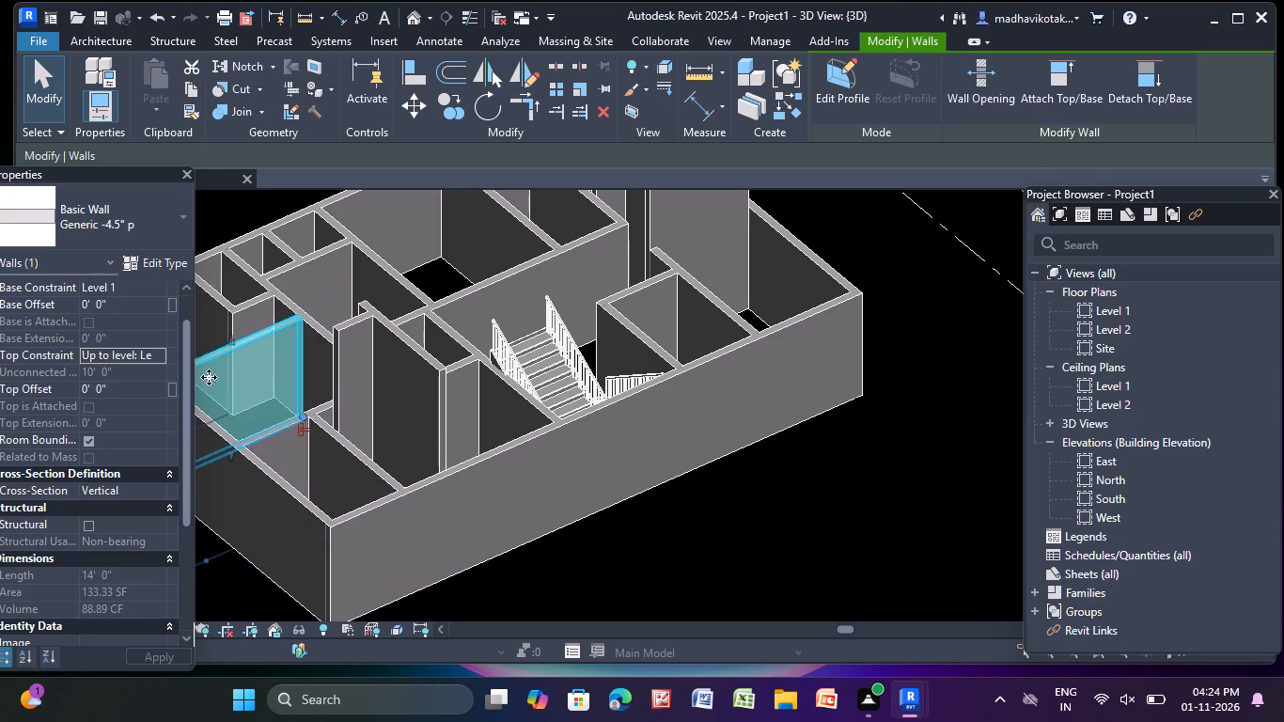
{"action": "left_click", "coordinate": [162, 354]}
{"action": "left_click", "coordinate": [164, 400]}
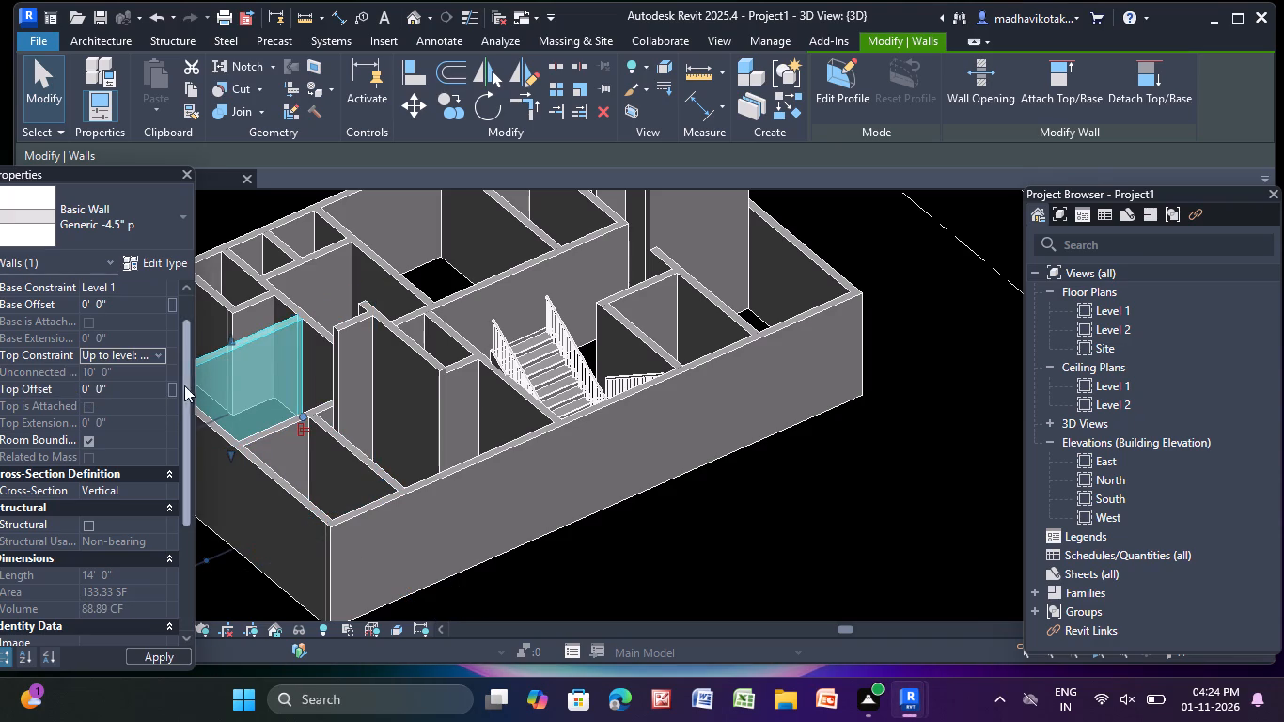
{"action": "left_click", "coordinate": [240, 305]}
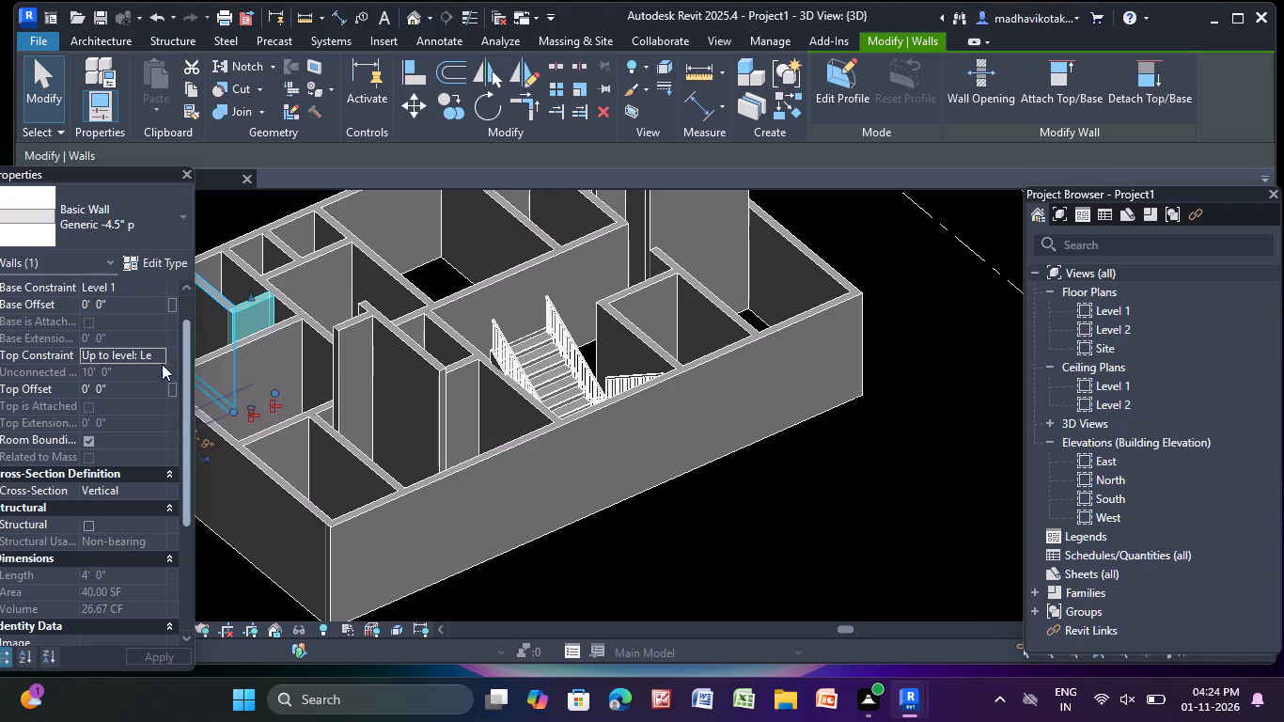
{"action": "left_click", "coordinate": [218, 319]}
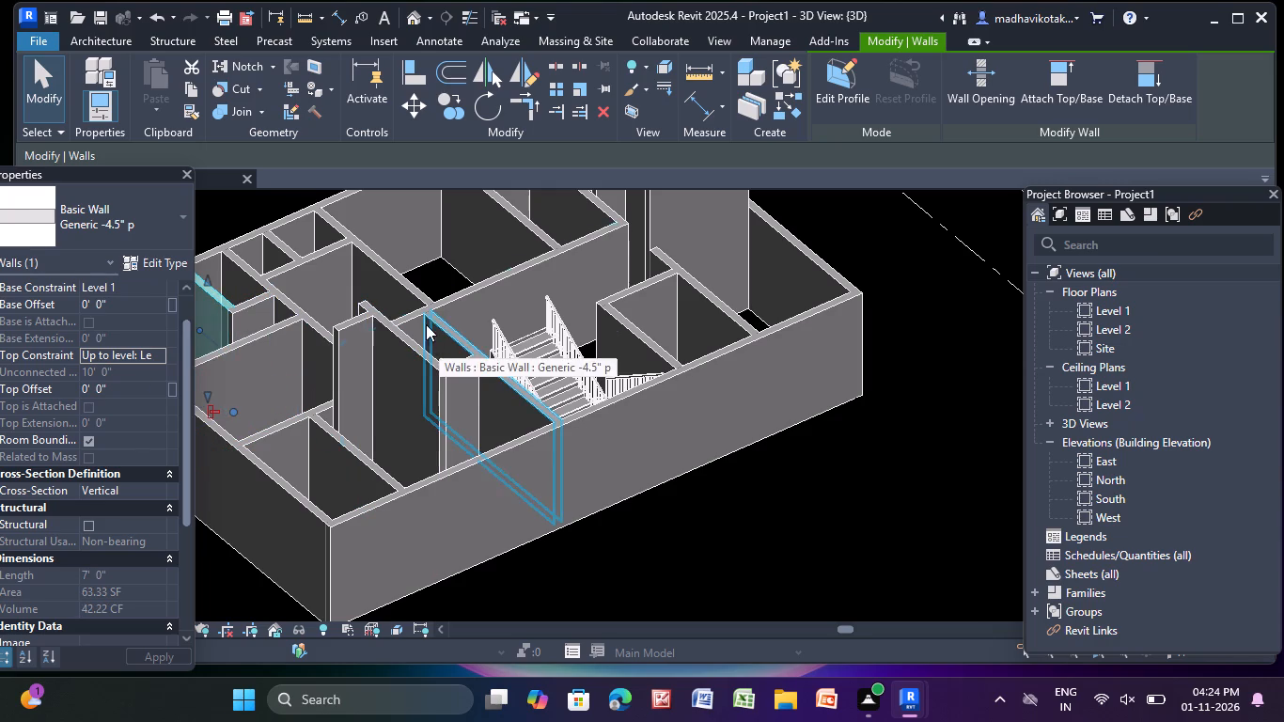
{"action": "key", "text": "Escape"}
Constrain the top of the 9'-6" partition of the end room beyond the staircase to Level 2.
{"action": "scroll", "coordinate": [511, 315], "scroll_direction": "down", "scroll_amount": 1}
{"action": "middle_click_drag", "start_coordinate": [511, 317], "coordinate": [445, 419]}
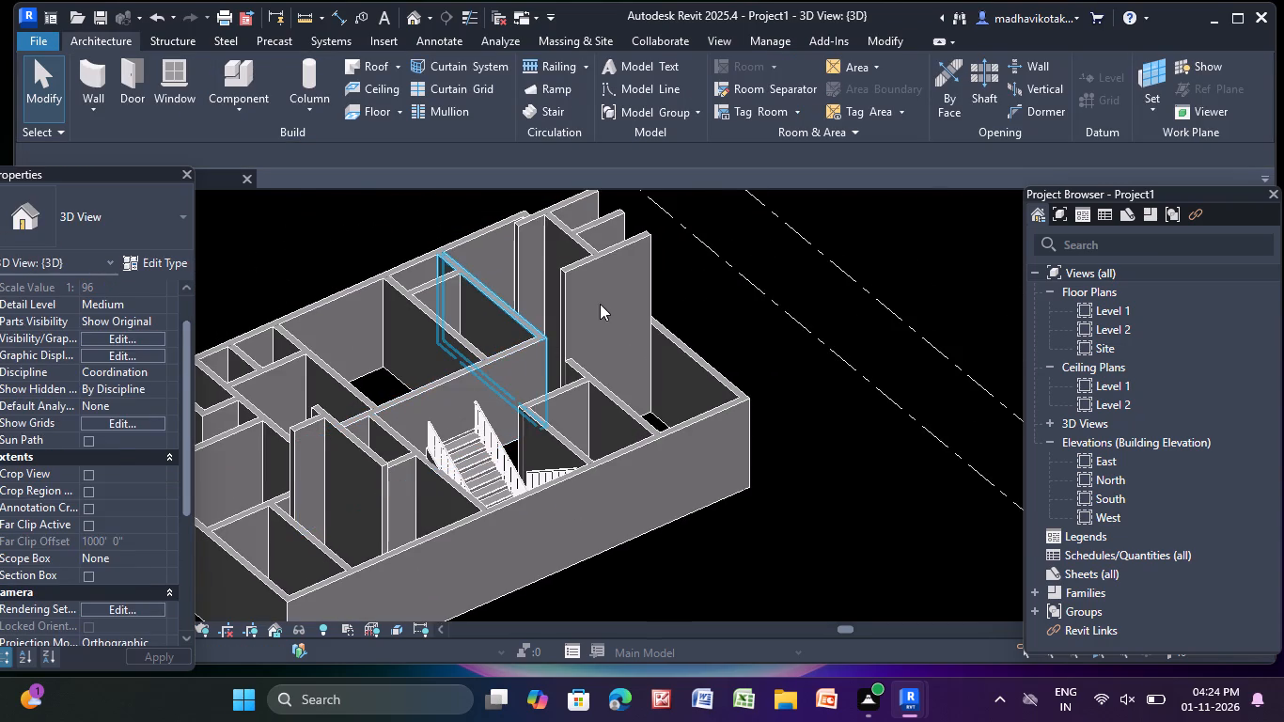
{"action": "left_click", "coordinate": [600, 304]}
{"action": "left_click", "coordinate": [156, 360]}
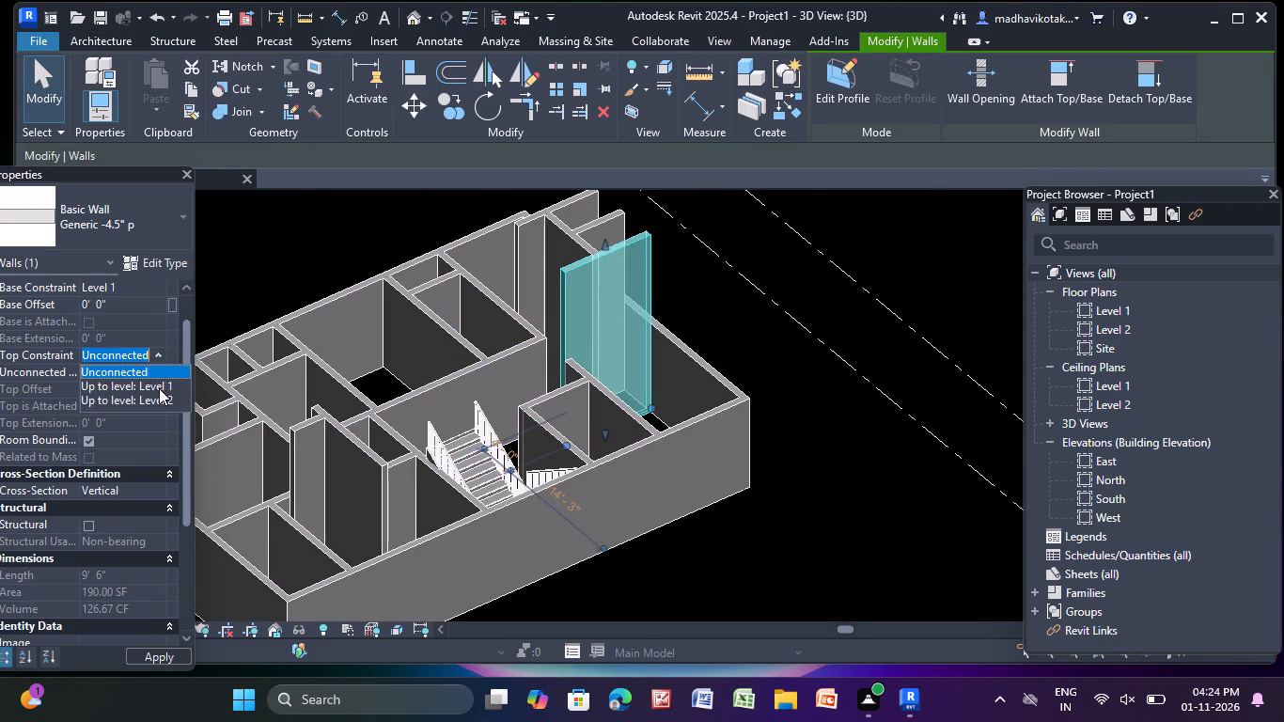
{"action": "left_click", "coordinate": [159, 391]}
{"action": "left_click", "coordinate": [159, 343]}
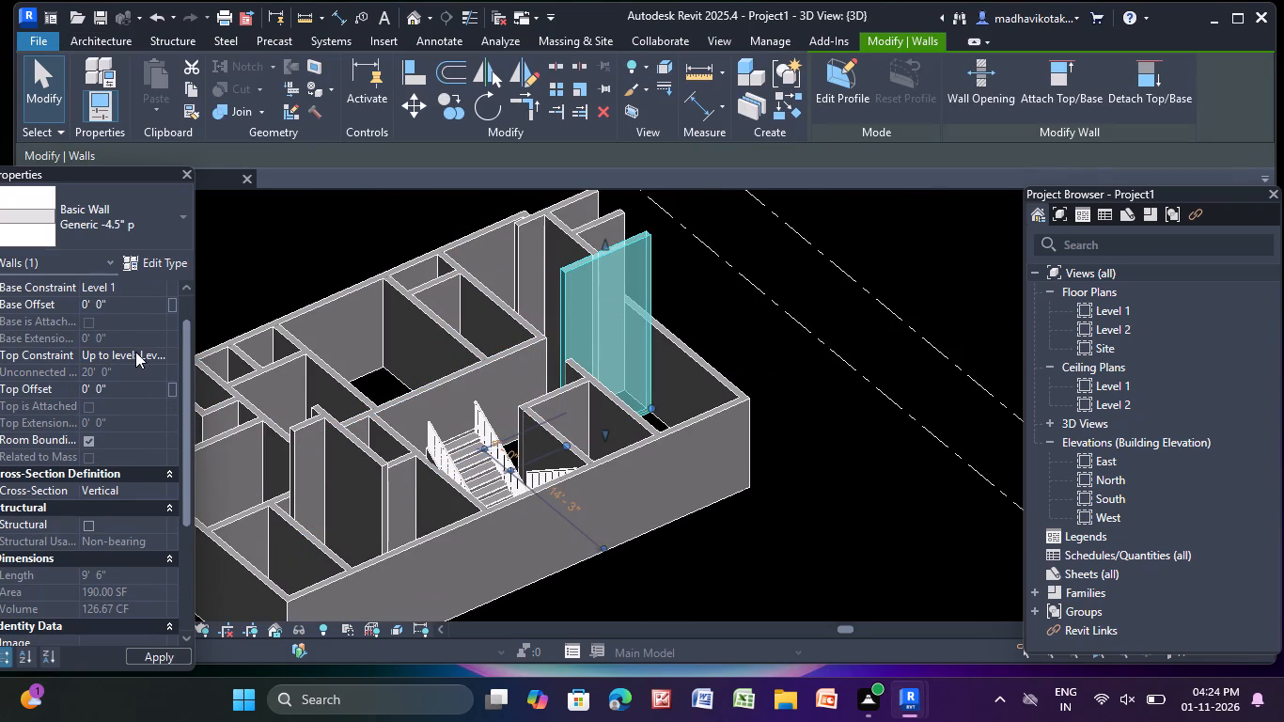
{"action": "left_click", "coordinate": [159, 353]}
{"action": "left_click", "coordinate": [170, 396]}
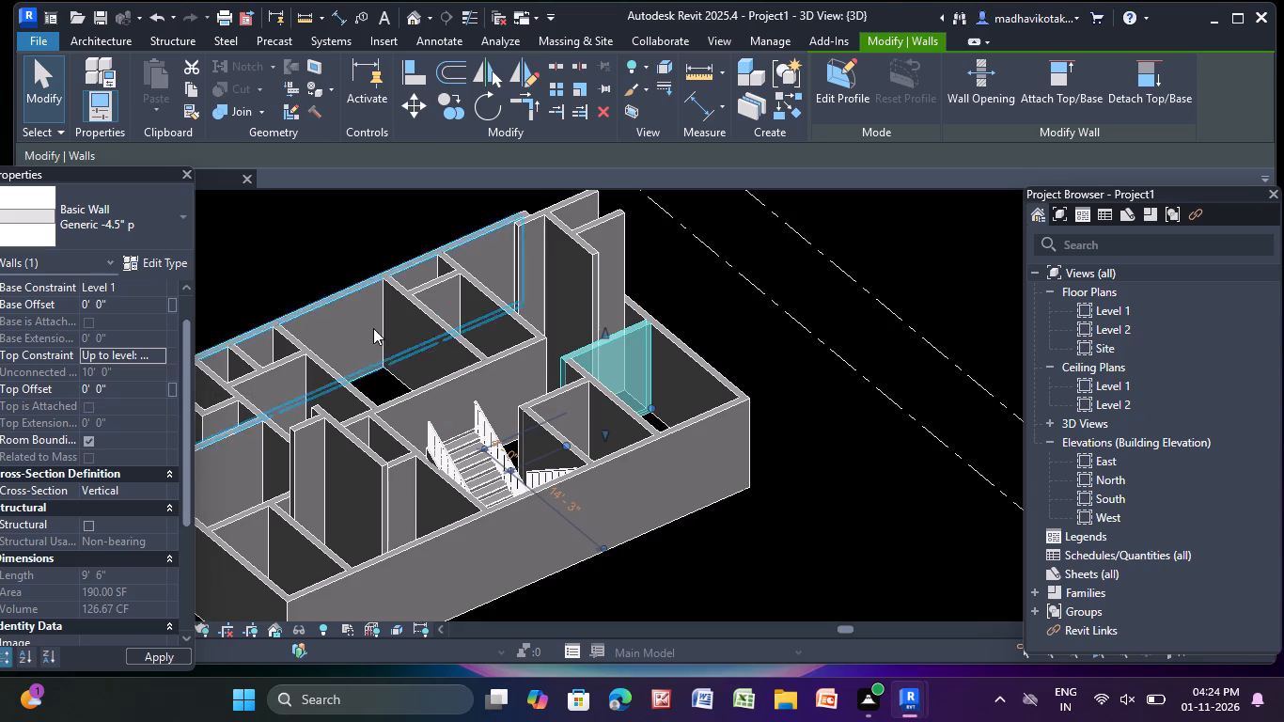
Constrain the tops of the 8', 9'-6" and 6' partitions at the building's end beyond the staircase to Level 2.
{"action": "left_click", "coordinate": [569, 267]}
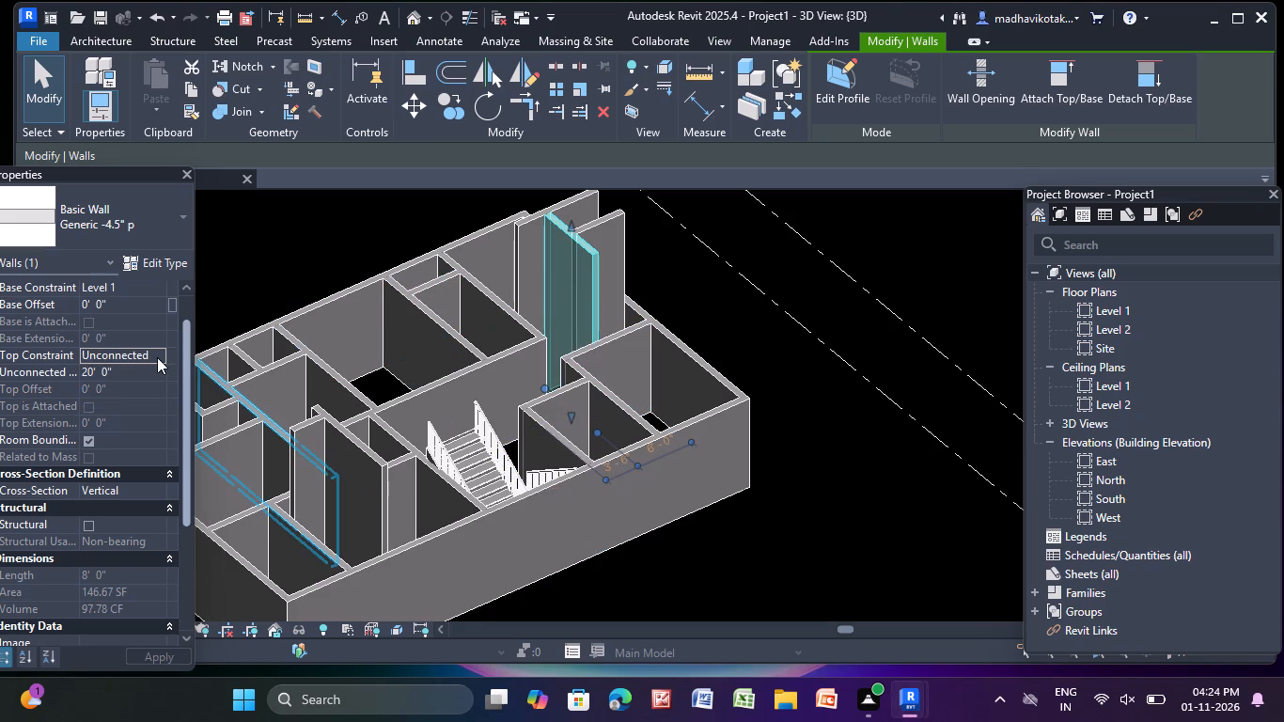
{"action": "left_click", "coordinate": [160, 357]}
{"action": "left_click", "coordinate": [153, 401]}
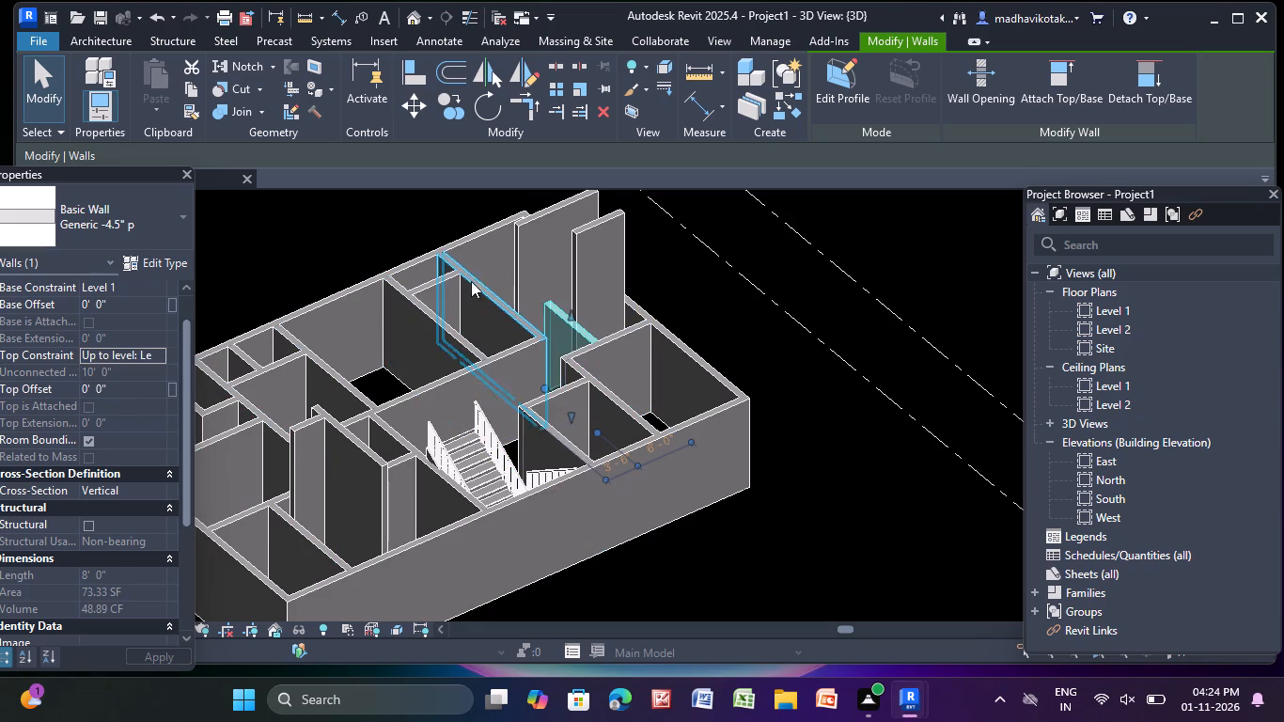
{"action": "left_click", "coordinate": [535, 246]}
{"action": "left_click", "coordinate": [160, 353]}
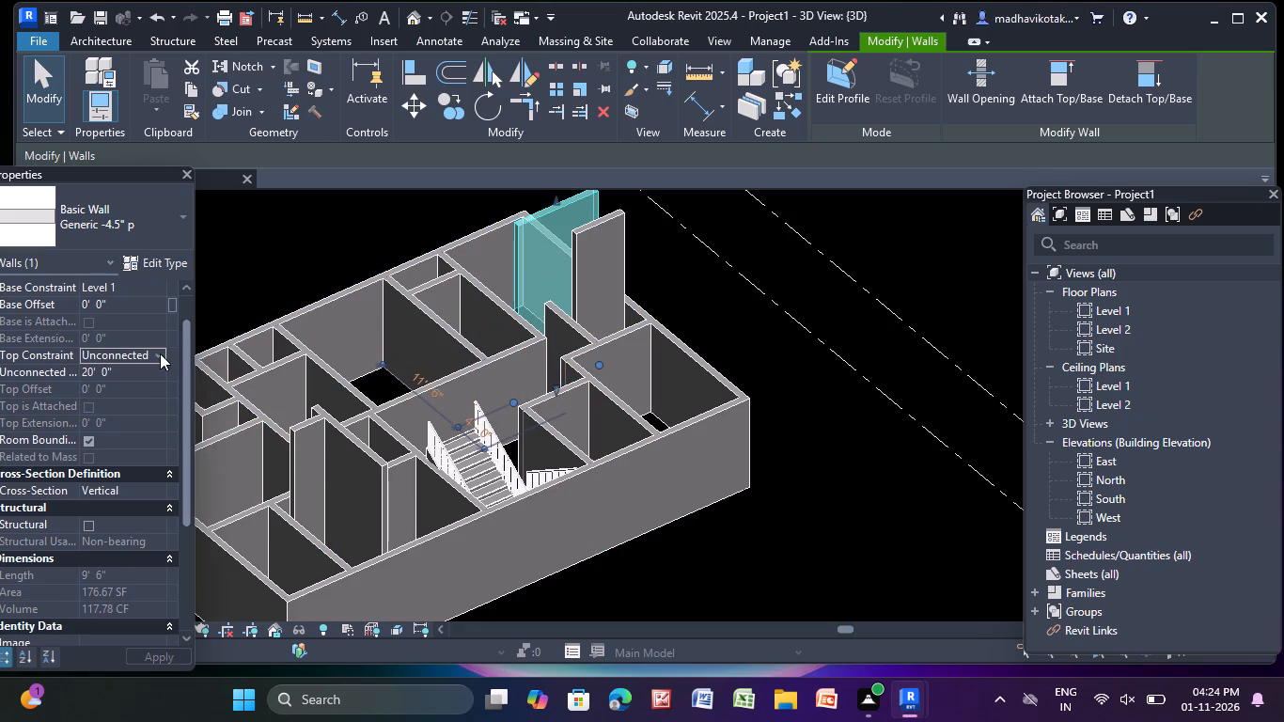
{"action": "left_click", "coordinate": [161, 393]}
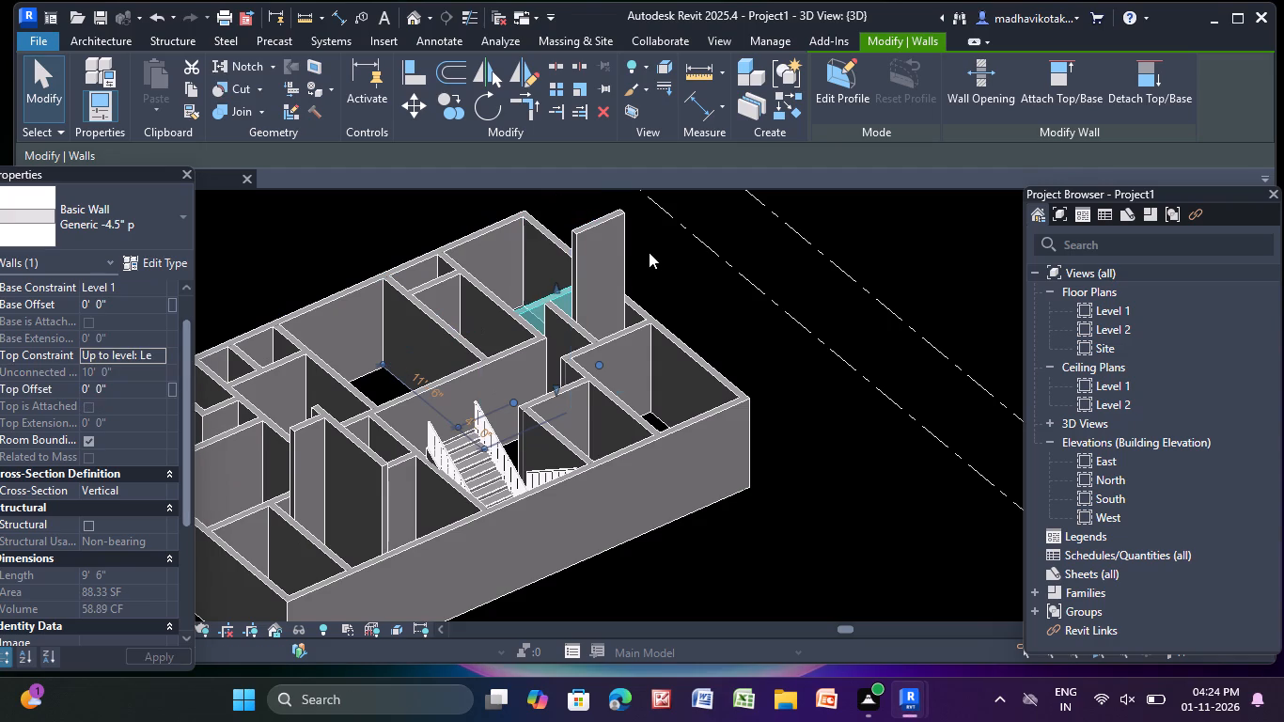
{"action": "left_click", "coordinate": [602, 245]}
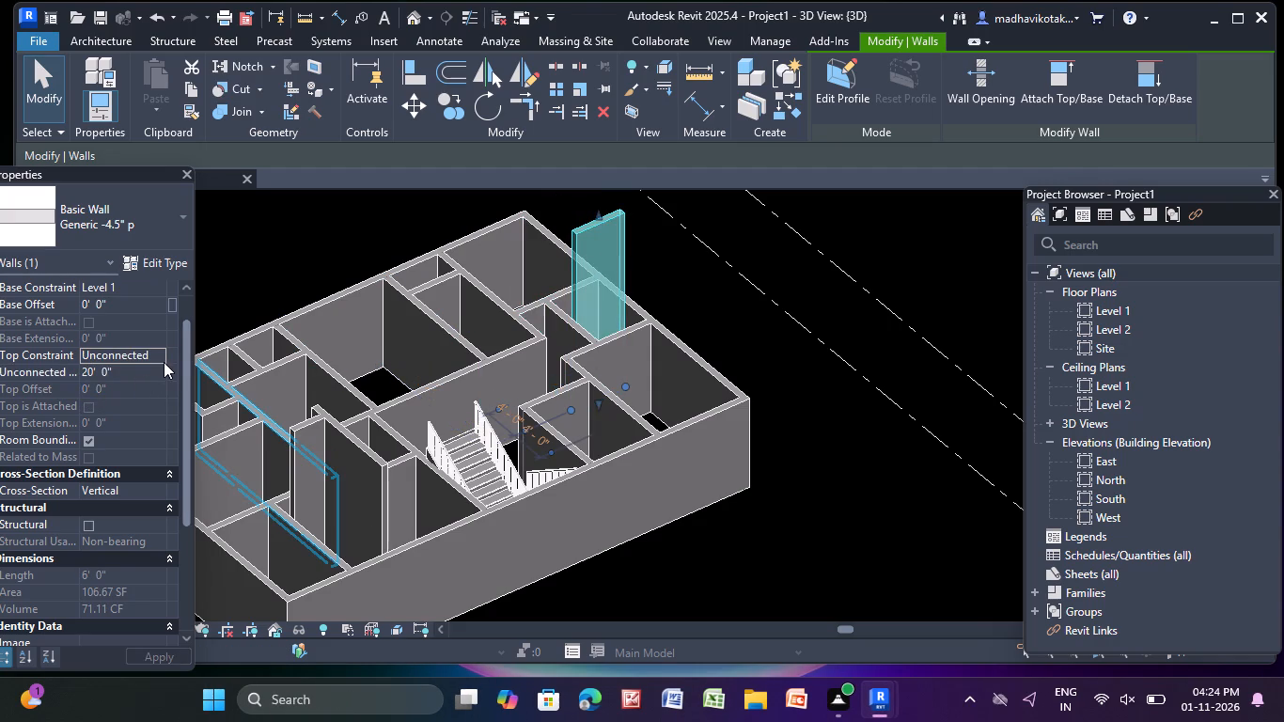
{"action": "left_click", "coordinate": [164, 361]}
{"action": "left_click", "coordinate": [175, 397]}
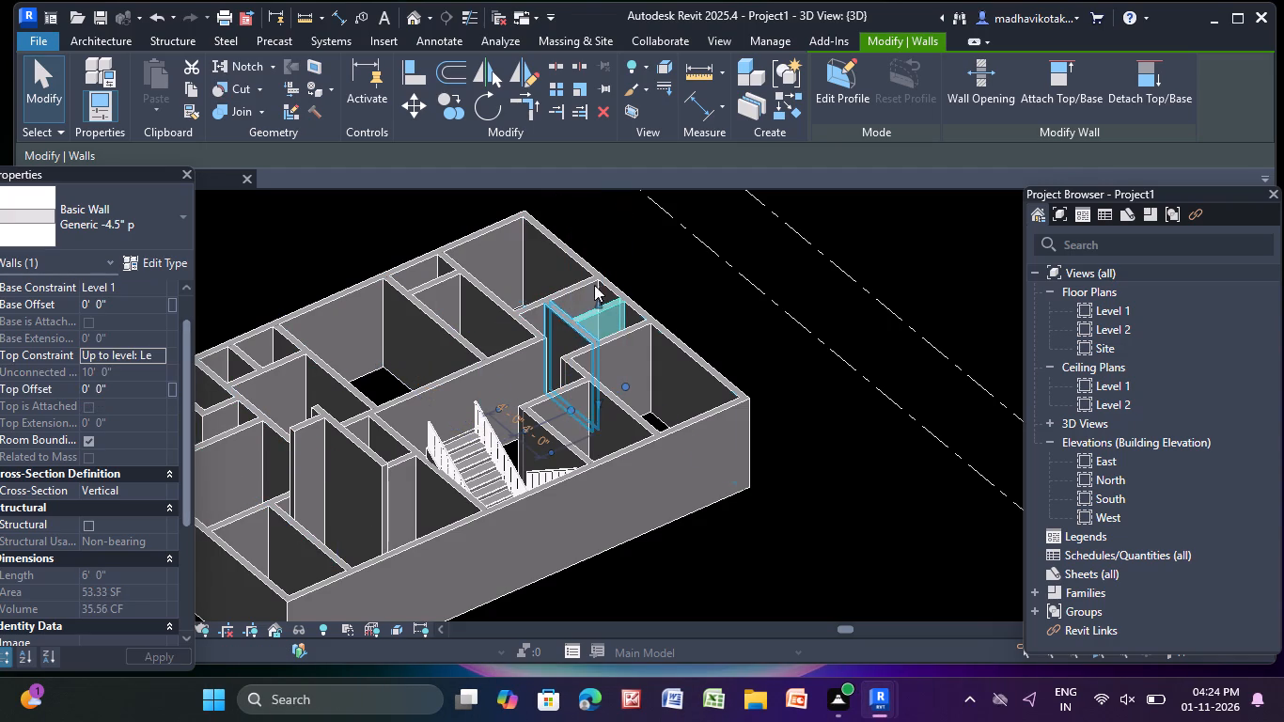
Constrain the tops of the 4' and adjoining 10'-9" partitions between the front building corner and the staircase to Level 2.
{"action": "left_click", "coordinate": [311, 455]}
{"action": "left_click", "coordinate": [148, 354]}
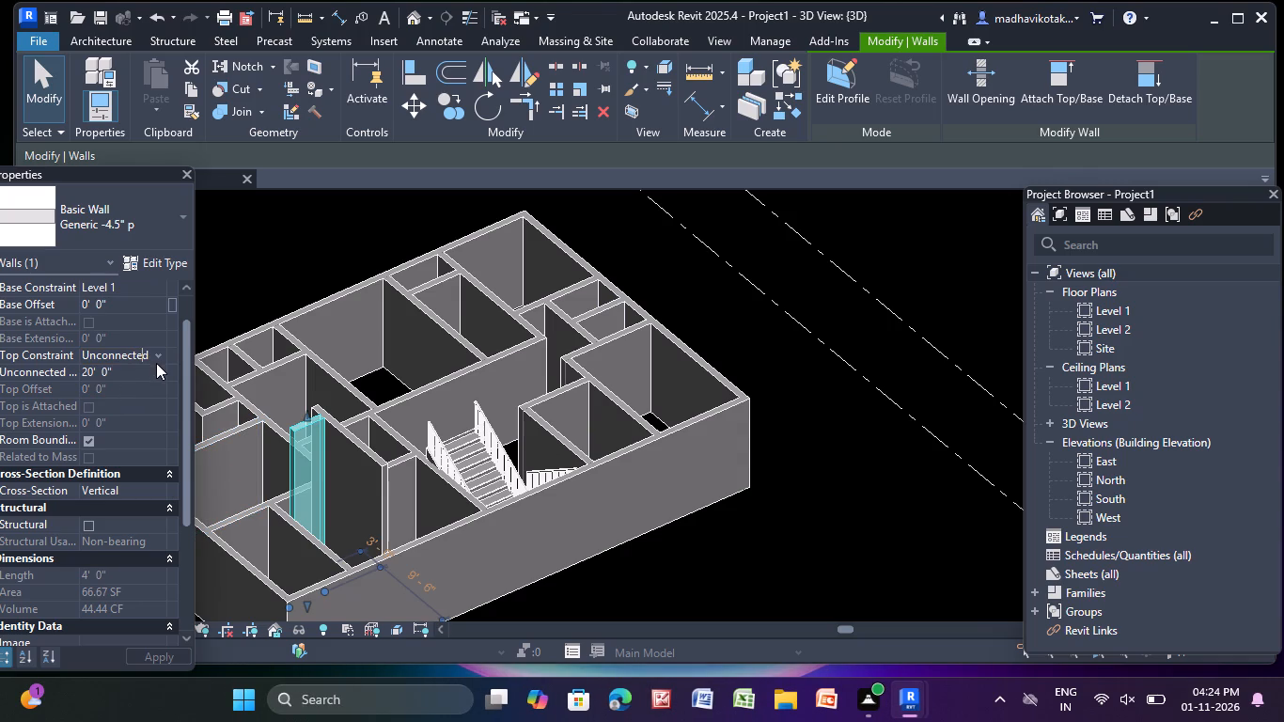
{"action": "left_click", "coordinate": [156, 361]}
{"action": "left_click", "coordinate": [181, 401]}
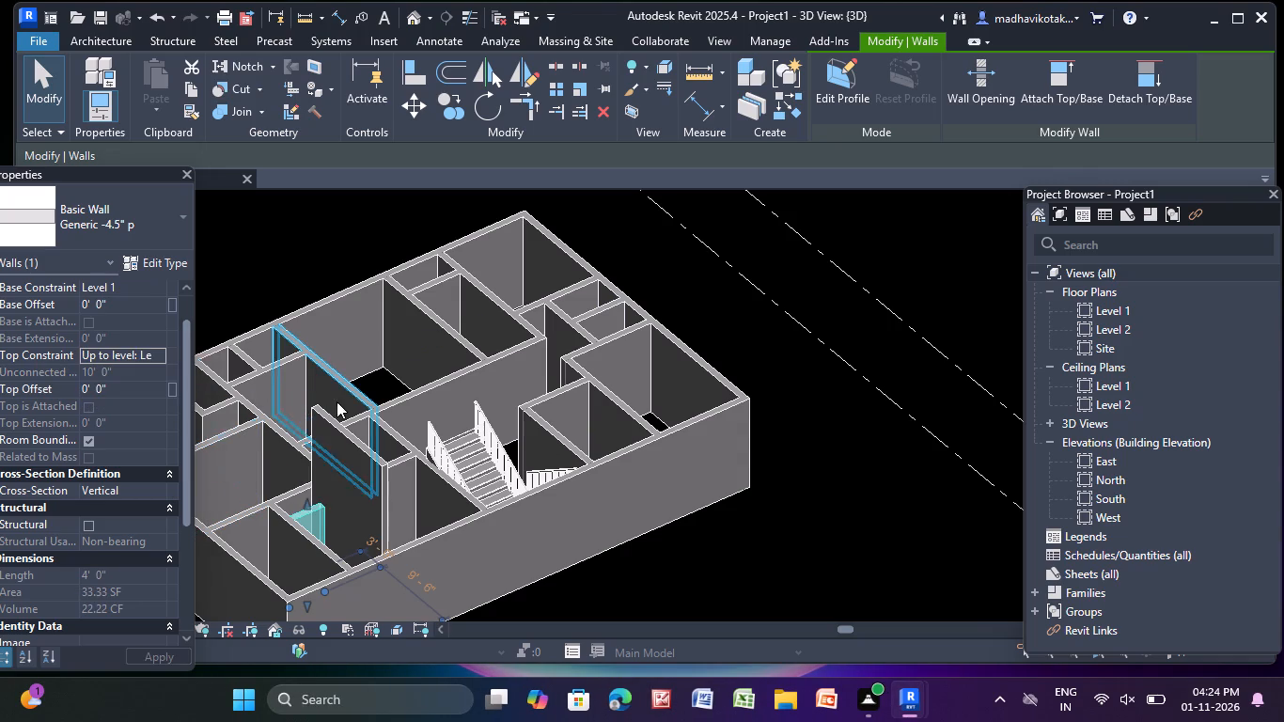
{"action": "left_click_drag", "start_coordinate": [331, 438], "coordinate": [322, 430]}
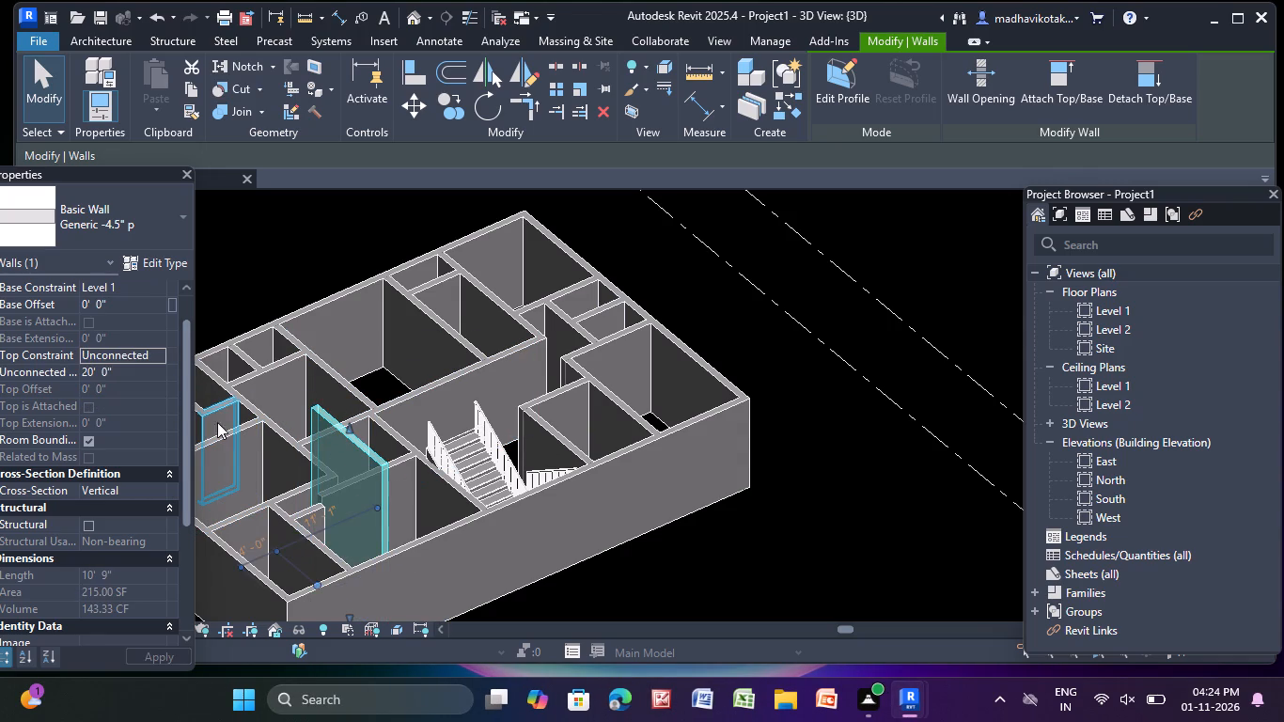
{"action": "left_click", "coordinate": [158, 366]}
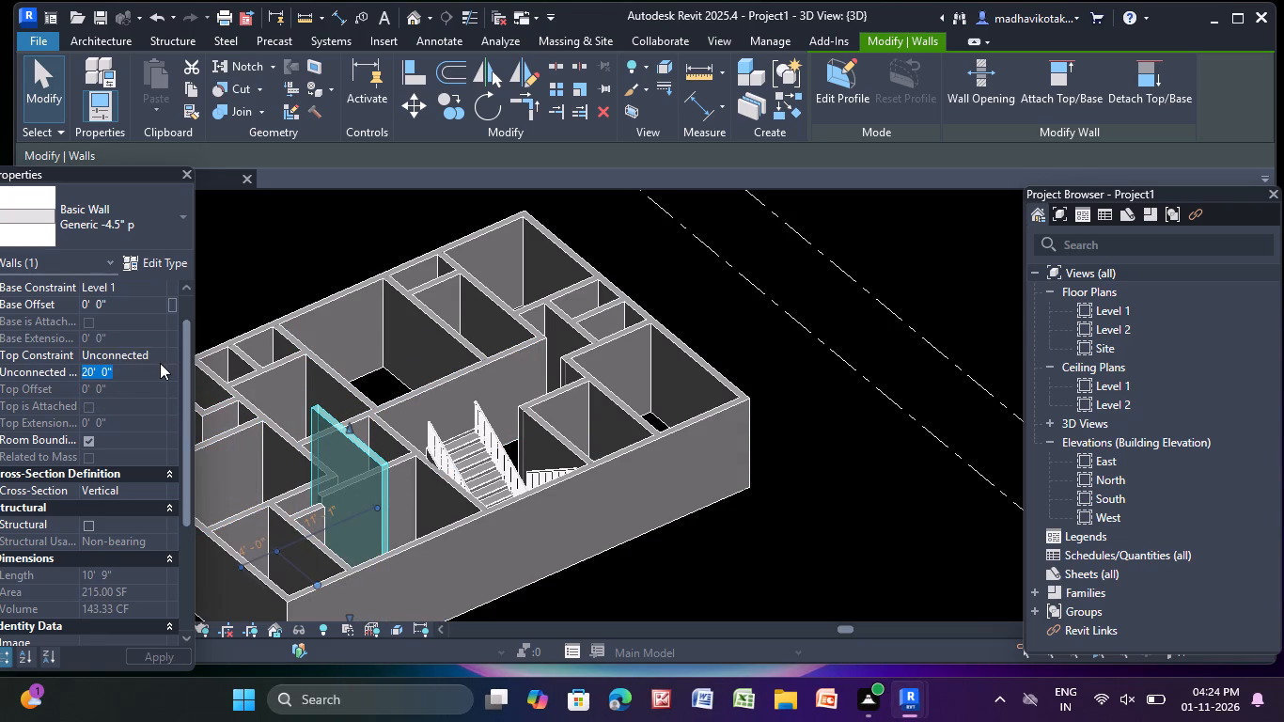
{"action": "left_click", "coordinate": [154, 356]}
{"action": "left_click", "coordinate": [162, 396]}
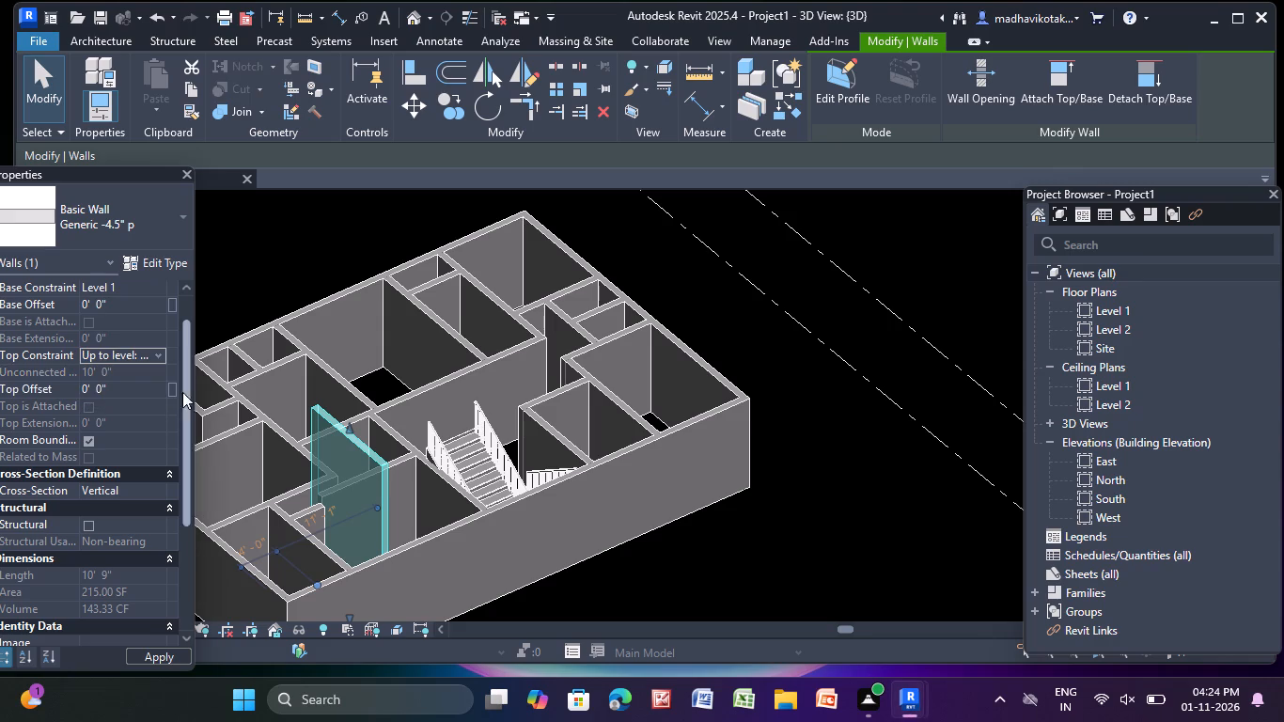
{"action": "left_click", "coordinate": [390, 496]}
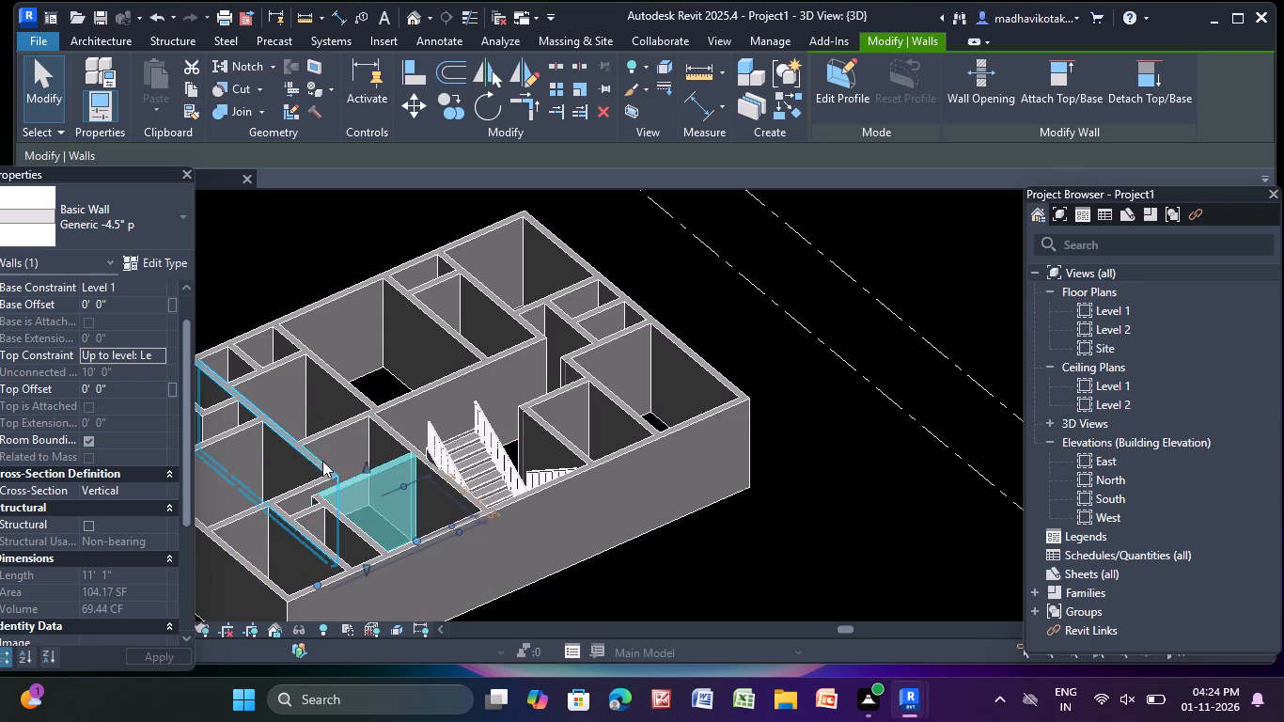
{"action": "key", "text": "Escape"}
{"action": "key", "text": "Escape"}
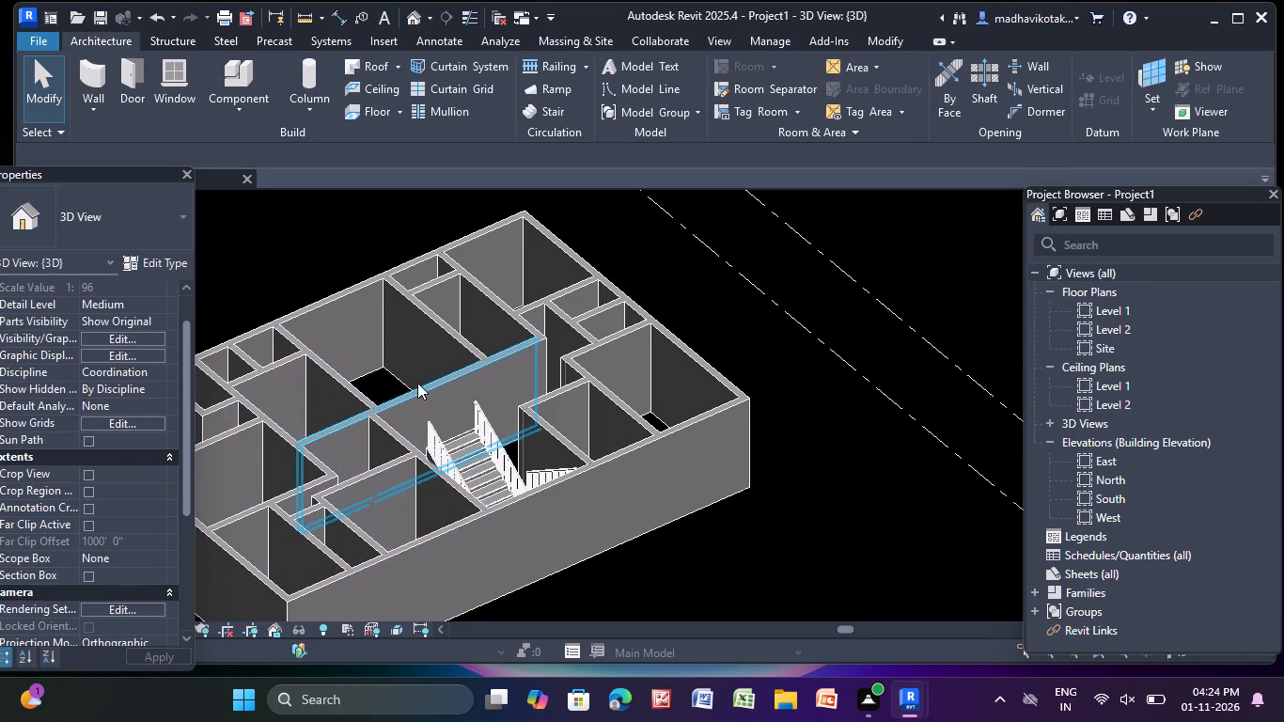
Check the partitions behind the staircase, and examine the staircase and all wall heights in 3D from several sides.
{"action": "left_click", "coordinate": [415, 390]}
{"action": "key", "text": "Escape"}
{"action": "left_click", "coordinate": [428, 333]}
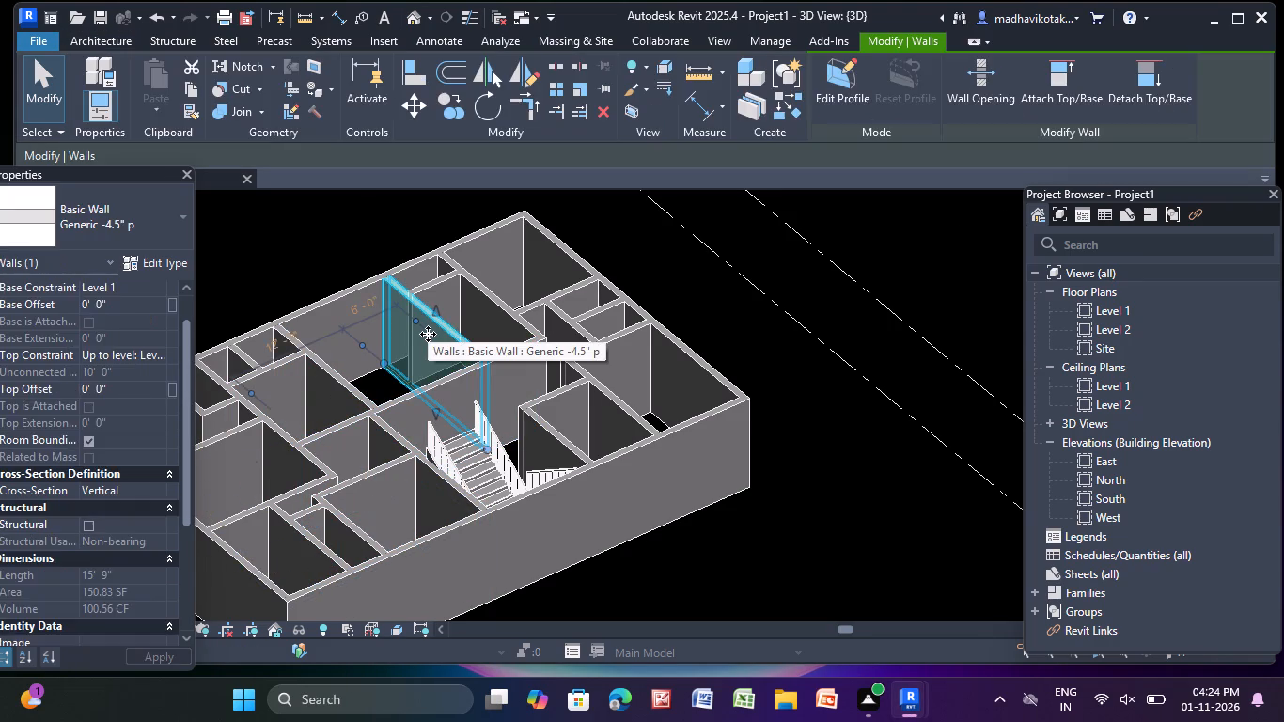
{"action": "key", "text": "Escape"}
{"action": "left_click", "coordinate": [478, 304]}
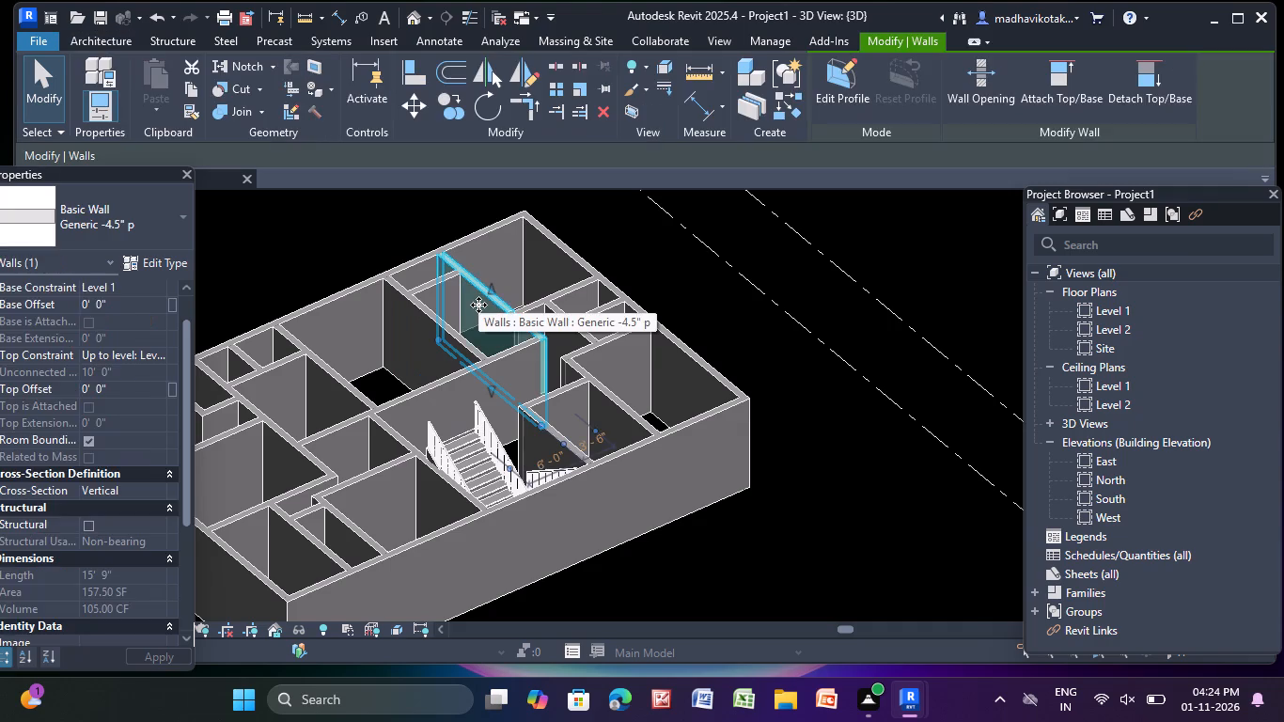
{"action": "key", "text": "Escape"}
{"action": "scroll", "coordinate": [478, 306], "scroll_direction": "down", "scroll_amount": 6}
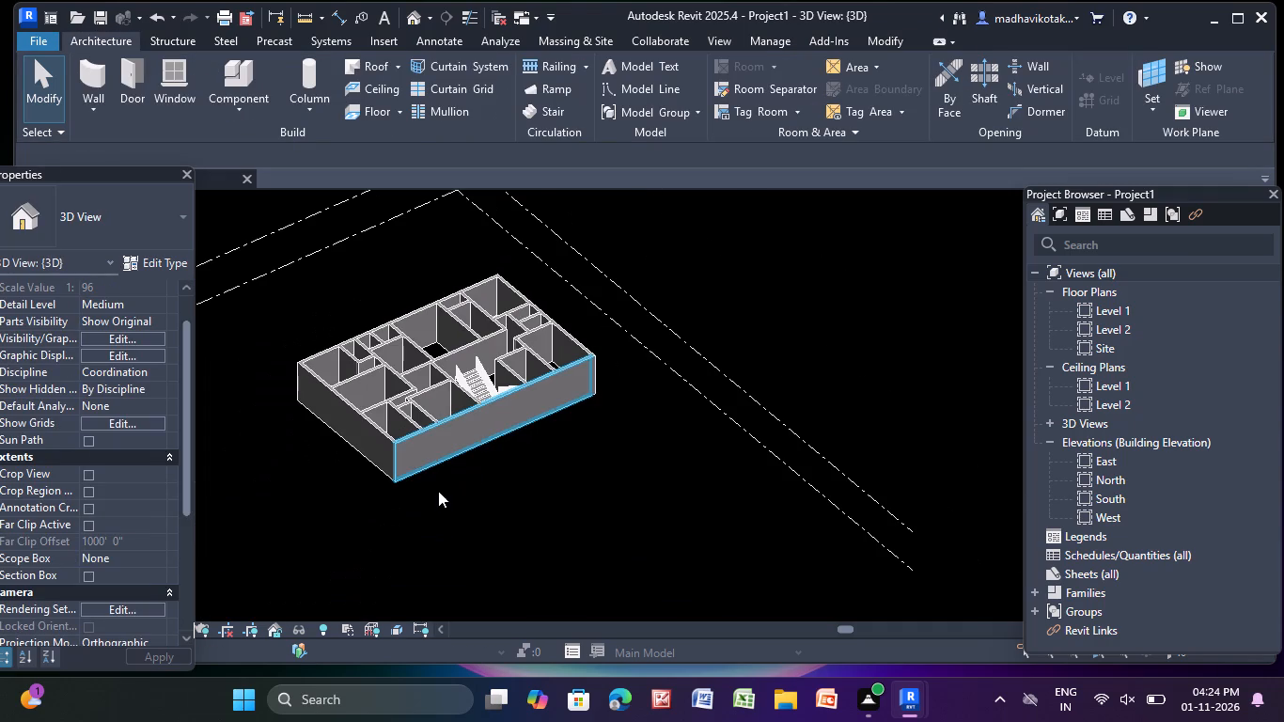
{"action": "middle_click_drag", "start_coordinate": [446, 412], "coordinate": [362, 542], "text": "shift"}
{"action": "scroll", "coordinate": [539, 408], "scroll_direction": "up", "scroll_amount": 6}
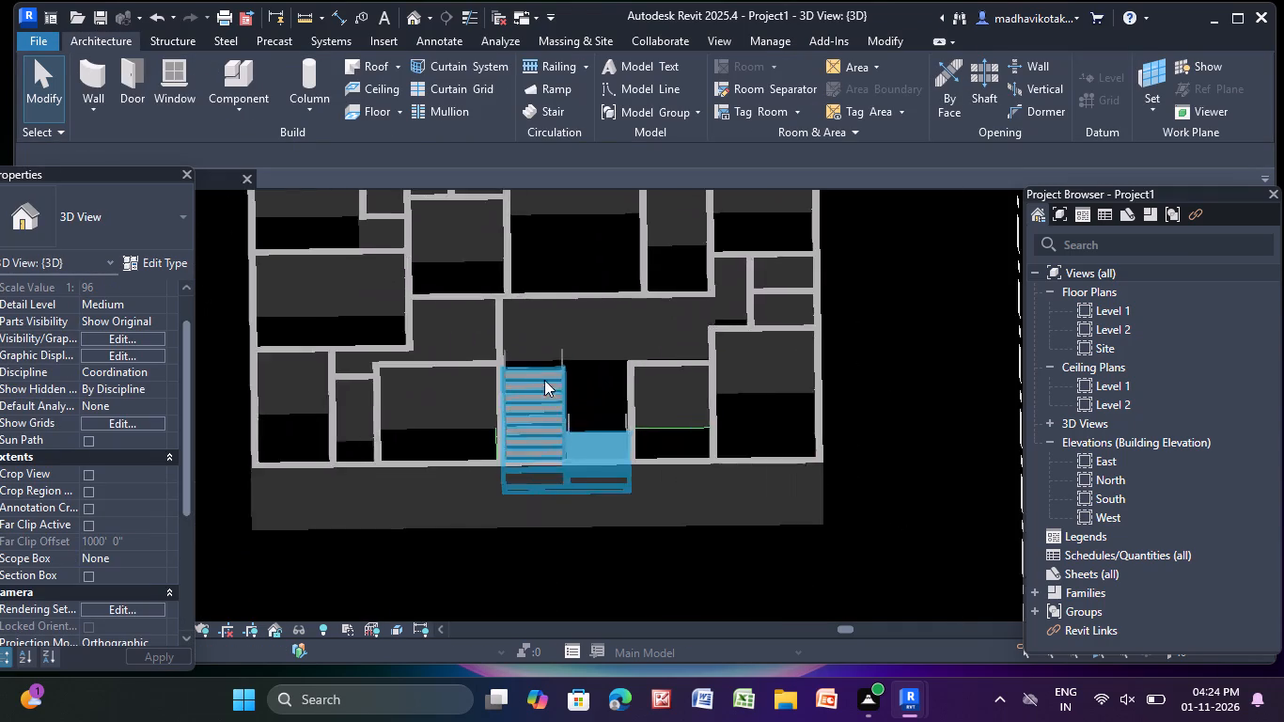
{"action": "scroll", "coordinate": [561, 367], "scroll_direction": "down", "scroll_amount": 4}
{"action": "middle_click_drag", "start_coordinate": [675, 352], "coordinate": [369, 454], "text": "shift"}
{"action": "scroll", "coordinate": [374, 478], "scroll_direction": "down", "scroll_amount": 4}
{"action": "middle_click_drag", "start_coordinate": [378, 483], "coordinate": [541, 337]}
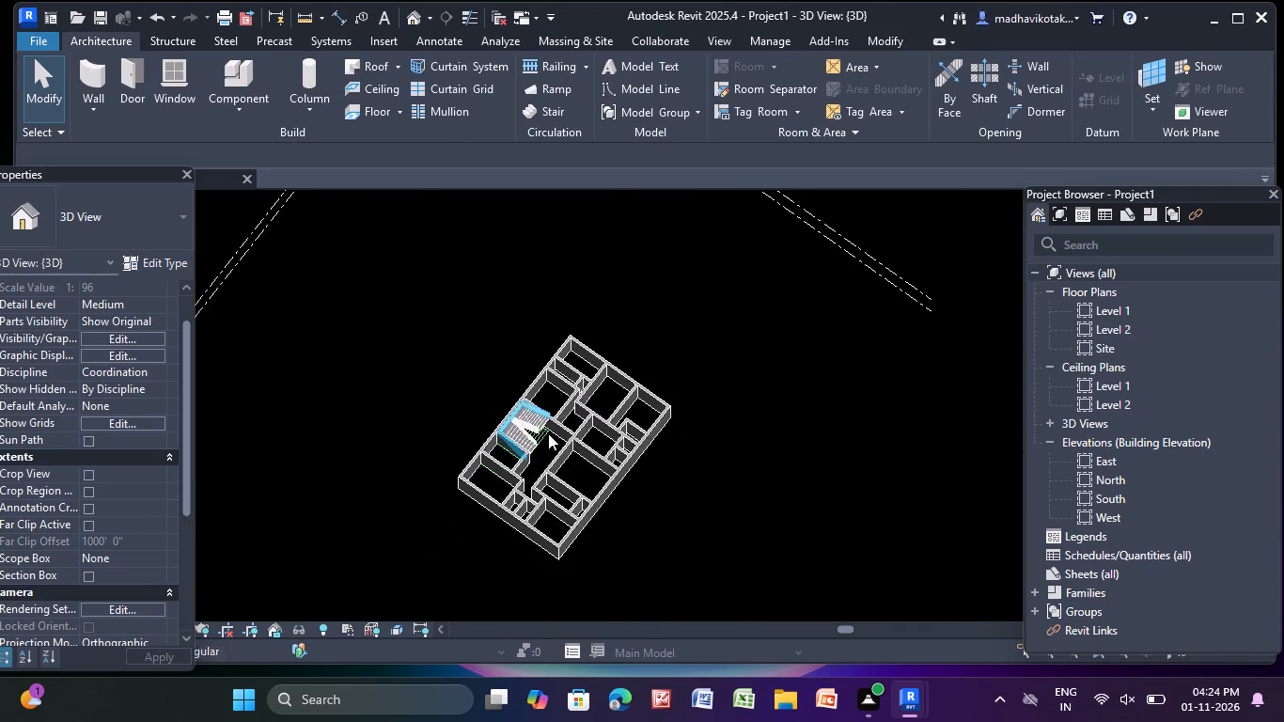
{"action": "middle_click_drag", "start_coordinate": [547, 453], "coordinate": [404, 372], "text": "shift"}
{"action": "scroll", "coordinate": [403, 366], "scroll_direction": "up", "scroll_amount": 14}
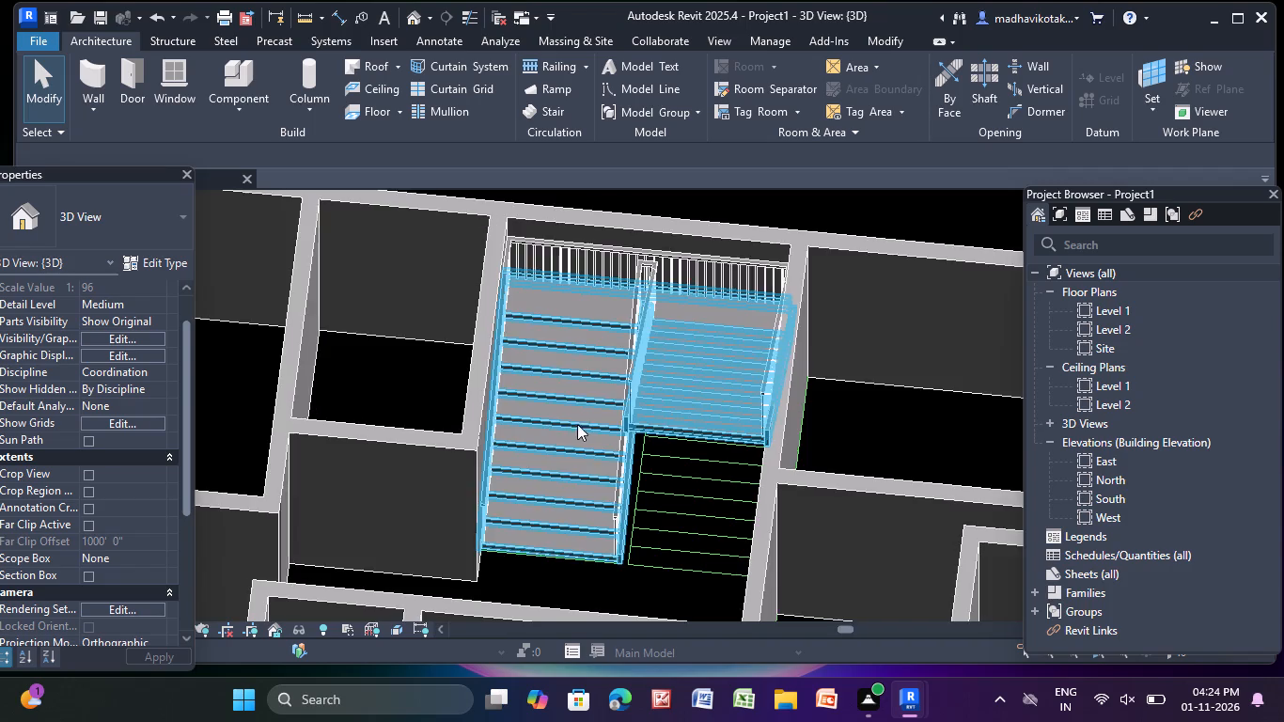
{"action": "scroll", "coordinate": [595, 467], "scroll_direction": "up", "scroll_amount": 2}
{"action": "middle_click_drag", "start_coordinate": [583, 464], "coordinate": [540, 441]}
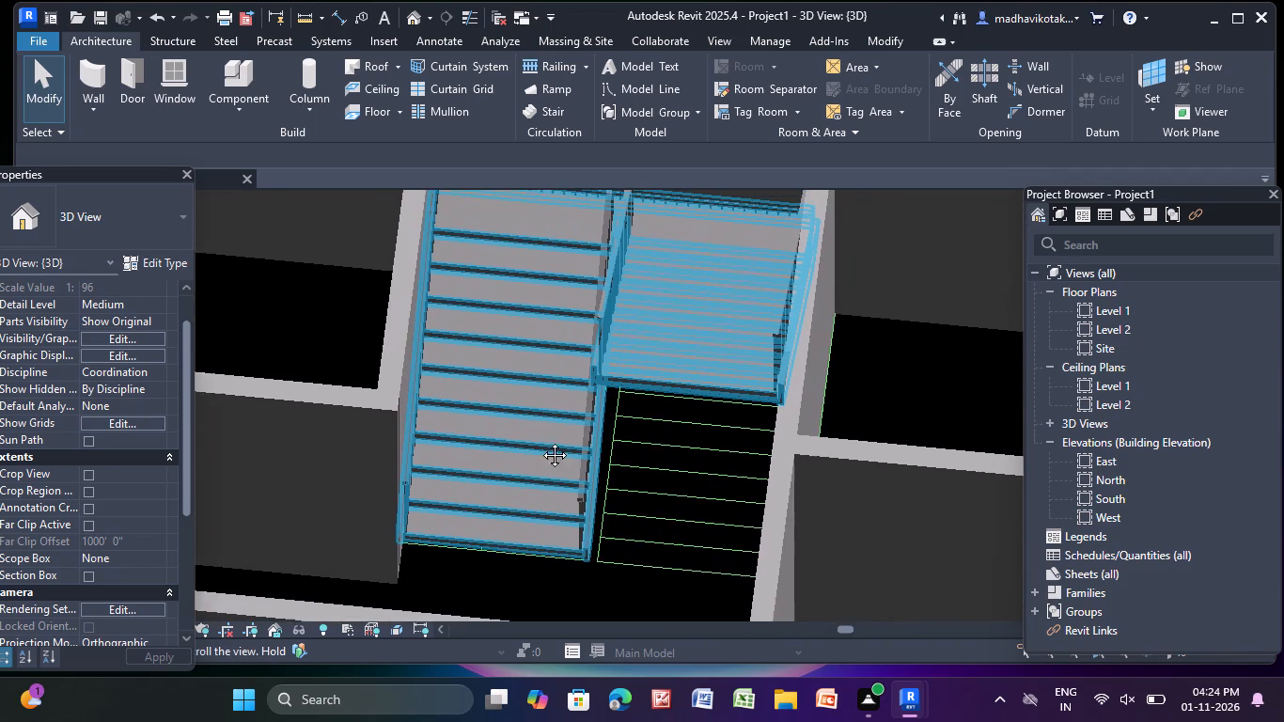
{"action": "middle_click_drag", "start_coordinate": [540, 441], "coordinate": [563, 471]}
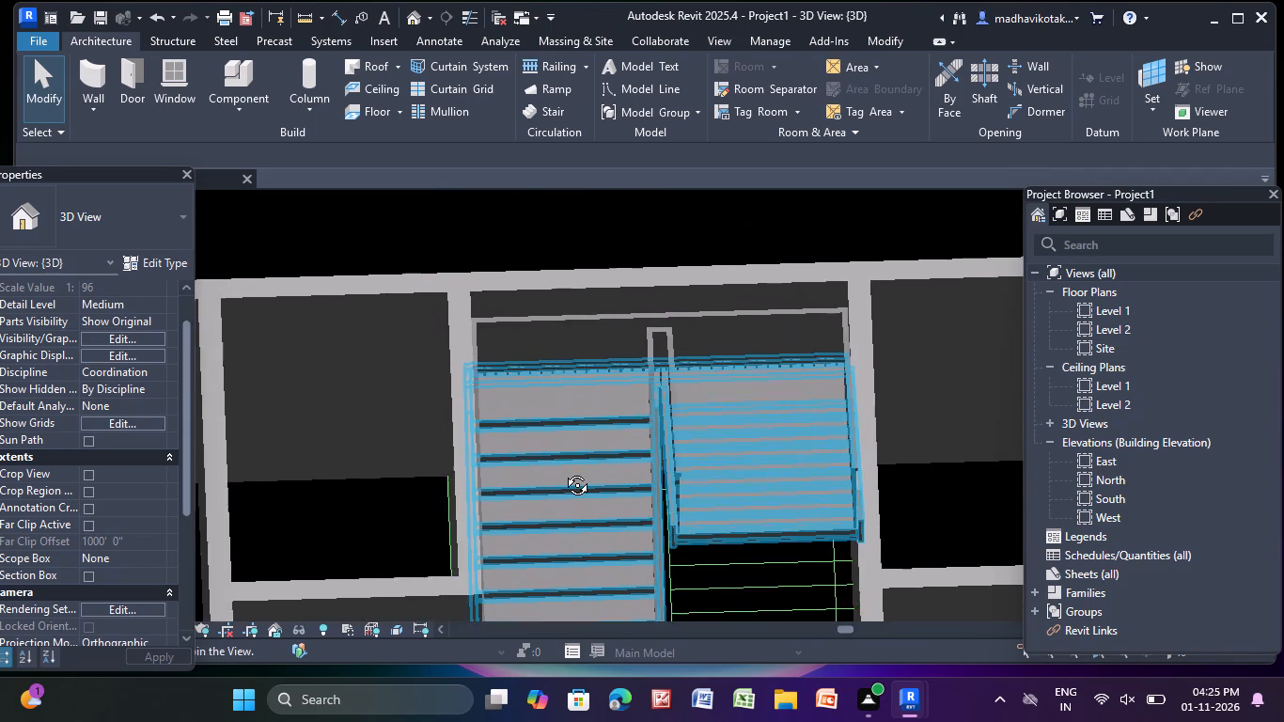
{"action": "middle_click_drag", "start_coordinate": [563, 471], "coordinate": [509, 364]}
{"action": "scroll", "coordinate": [509, 364], "scroll_direction": "down", "scroll_amount": 5}
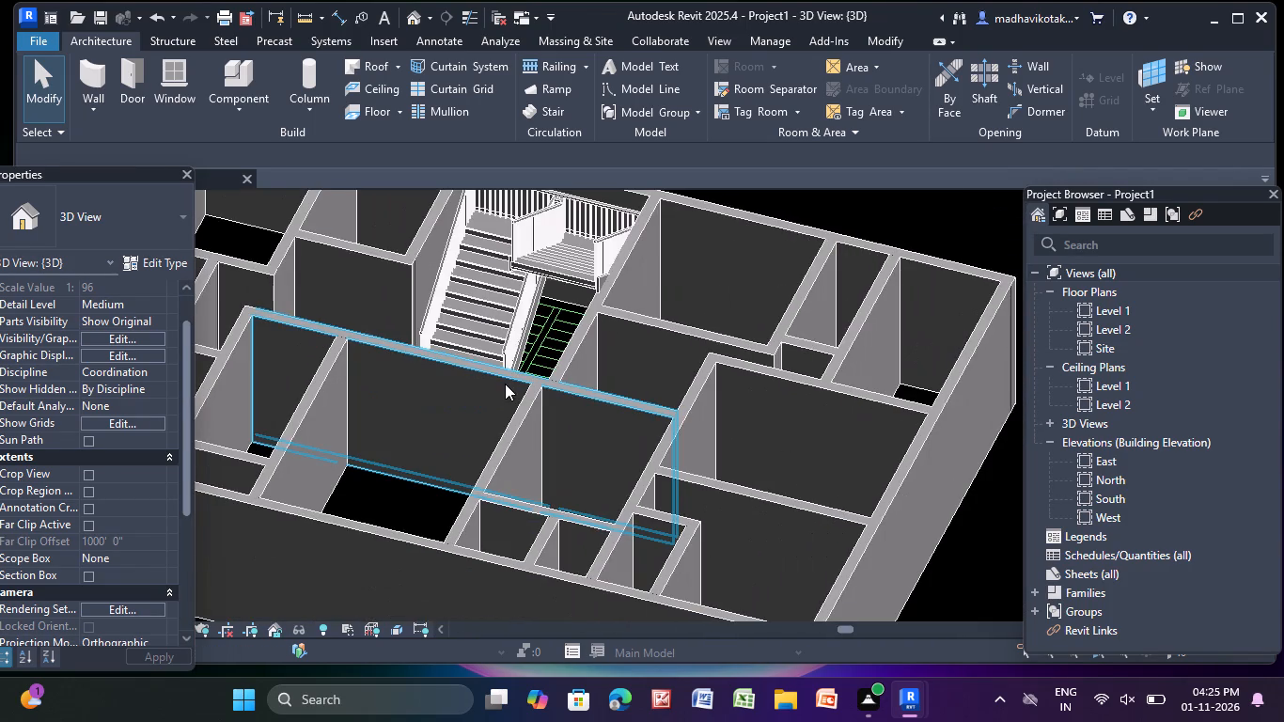
{"action": "middle_click_drag", "start_coordinate": [503, 386], "coordinate": [371, 409], "text": "shift"}
{"action": "scroll", "coordinate": [370, 407], "scroll_direction": "down", "scroll_amount": 4, "text": "shift"}
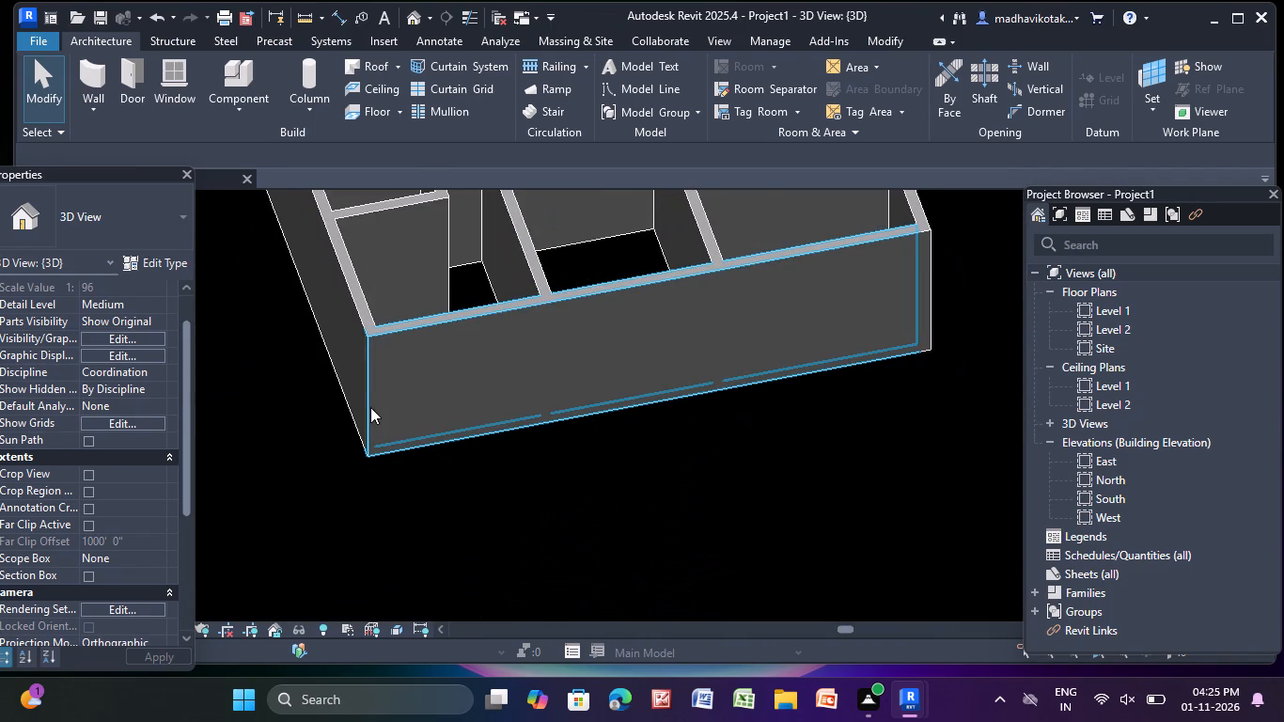
{"action": "scroll", "coordinate": [370, 407], "scroll_direction": "down", "scroll_amount": 12}
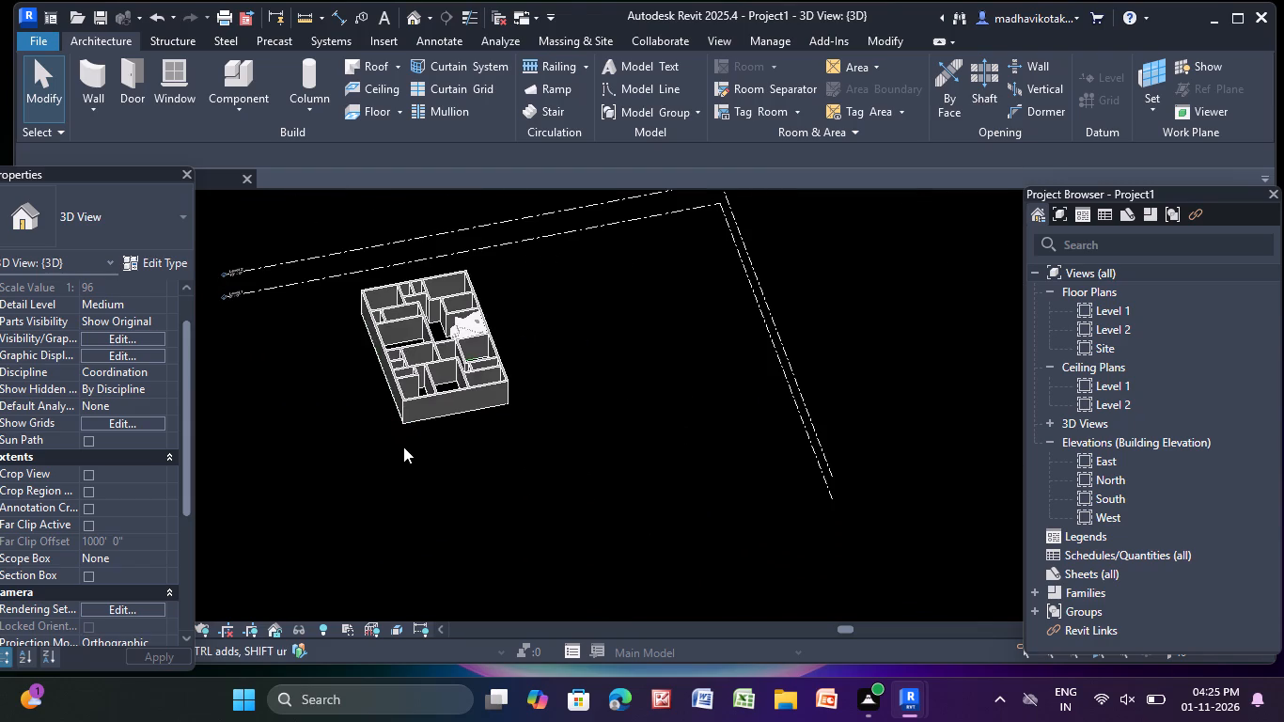
{"action": "scroll", "coordinate": [408, 455], "scroll_direction": "down", "scroll_amount": 3}
{"action": "middle_click_drag", "start_coordinate": [418, 439], "coordinate": [575, 357]}
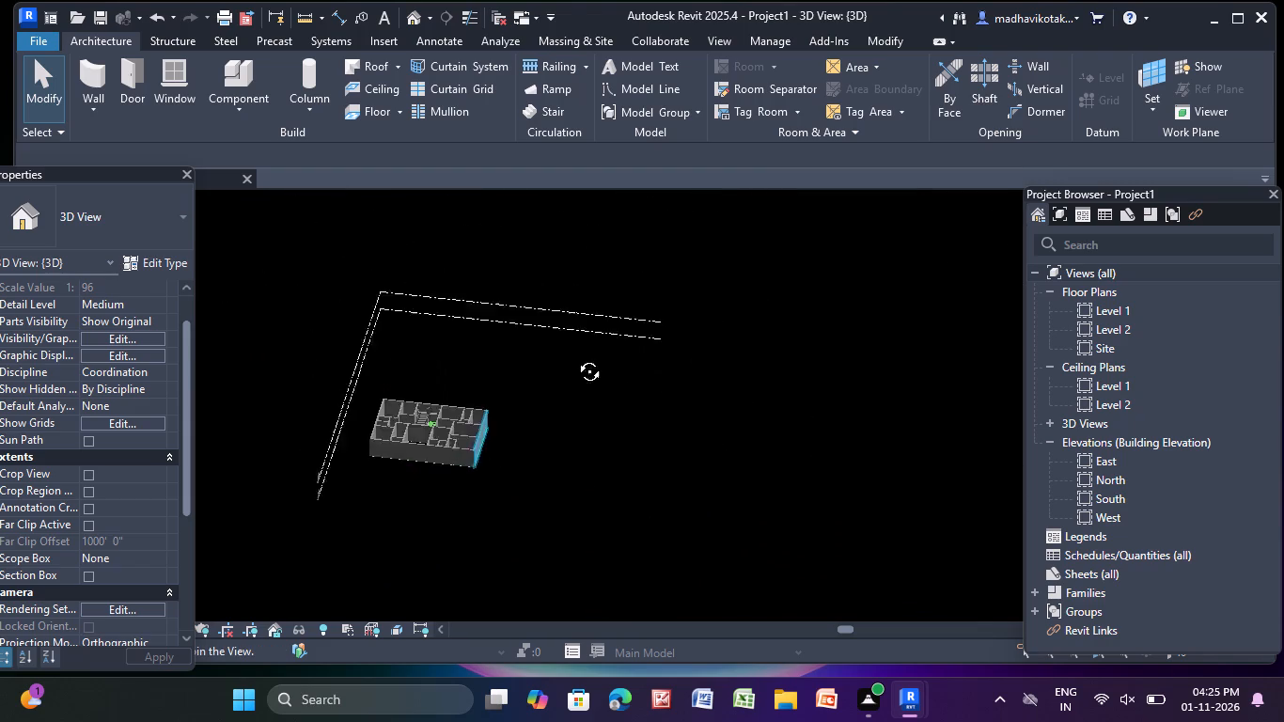
{"action": "middle_click_drag", "start_coordinate": [575, 357], "coordinate": [607, 307]}
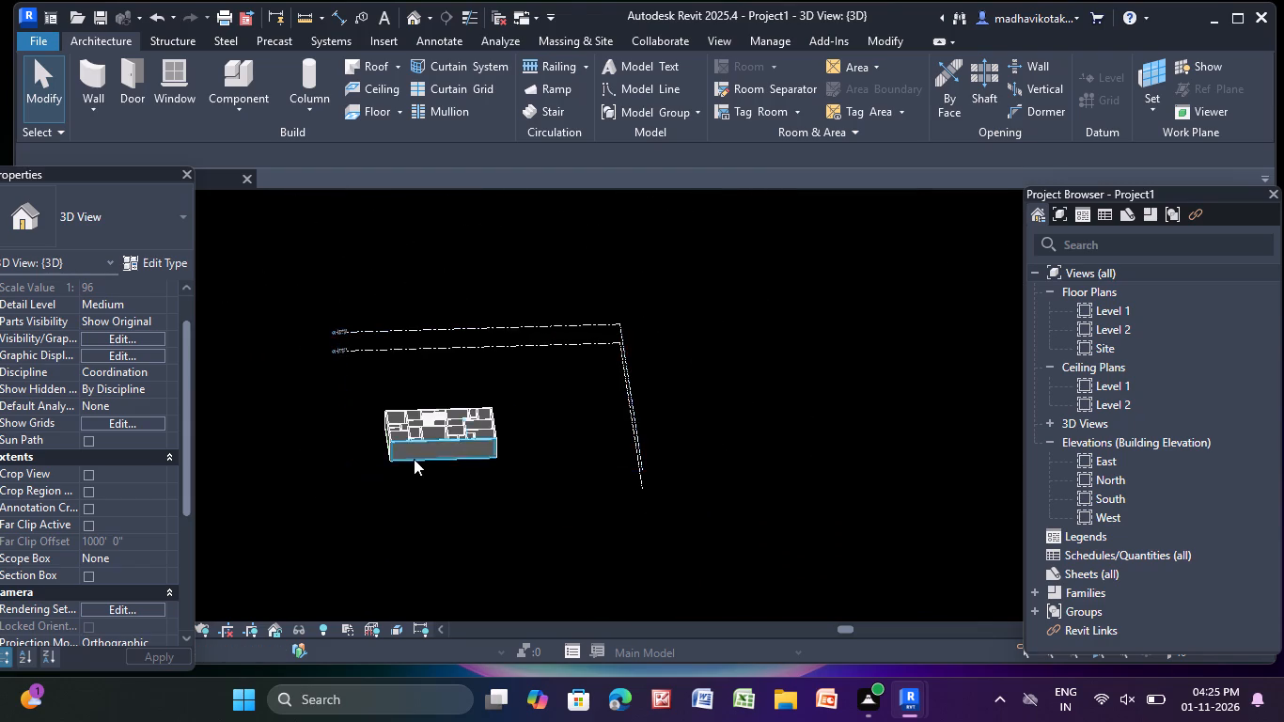
{"action": "scroll", "coordinate": [411, 459], "scroll_direction": "up", "scroll_amount": 5}
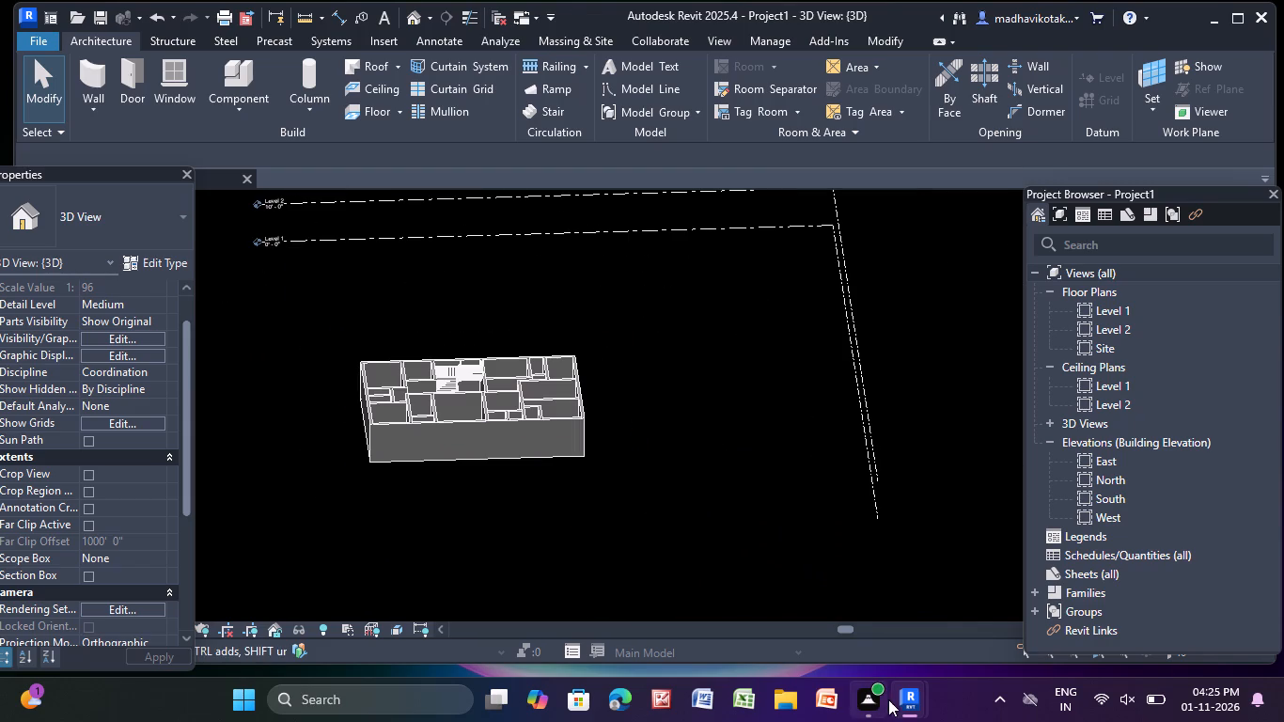
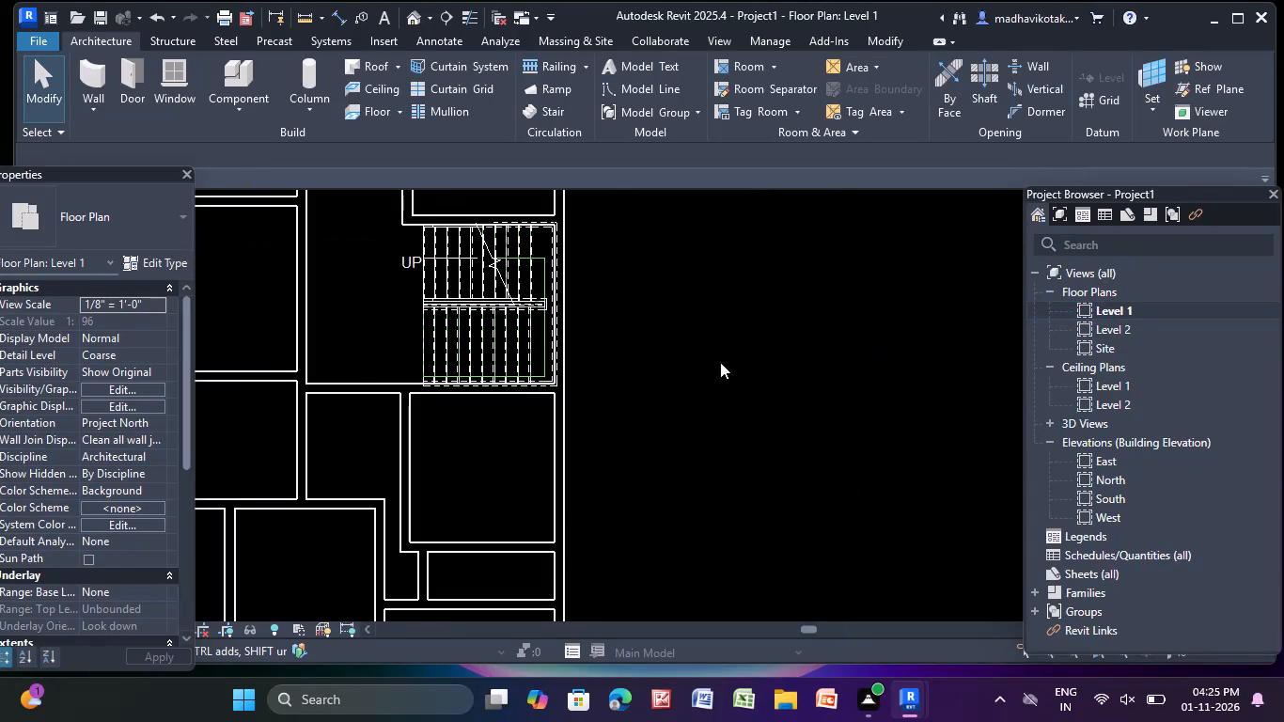
Open the Autodesk family library and browse to its Doors category.
{"action": "scroll", "coordinate": [653, 353], "scroll_direction": "down", "scroll_amount": 10}
{"action": "middle_click_drag", "start_coordinate": [661, 353], "coordinate": [669, 412]}
{"action": "scroll", "coordinate": [514, 364], "scroll_direction": "up", "scroll_amount": 9}
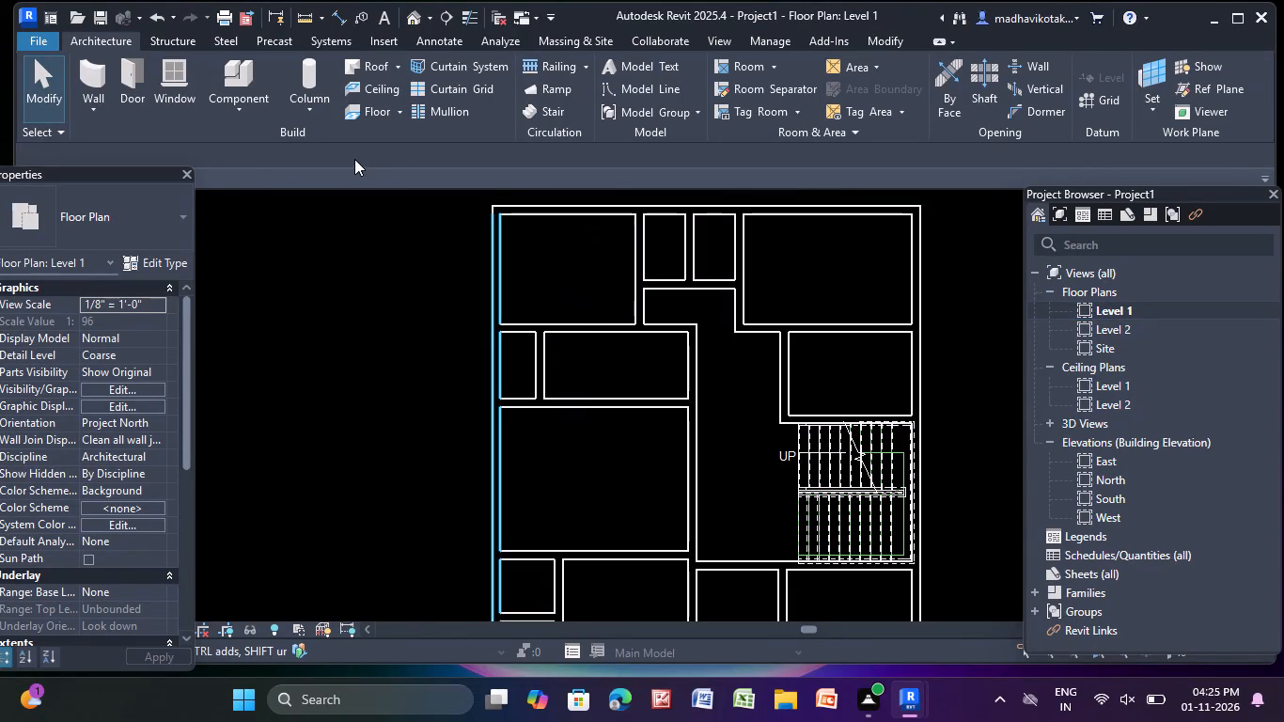
{"action": "left_click", "coordinate": [385, 44]}
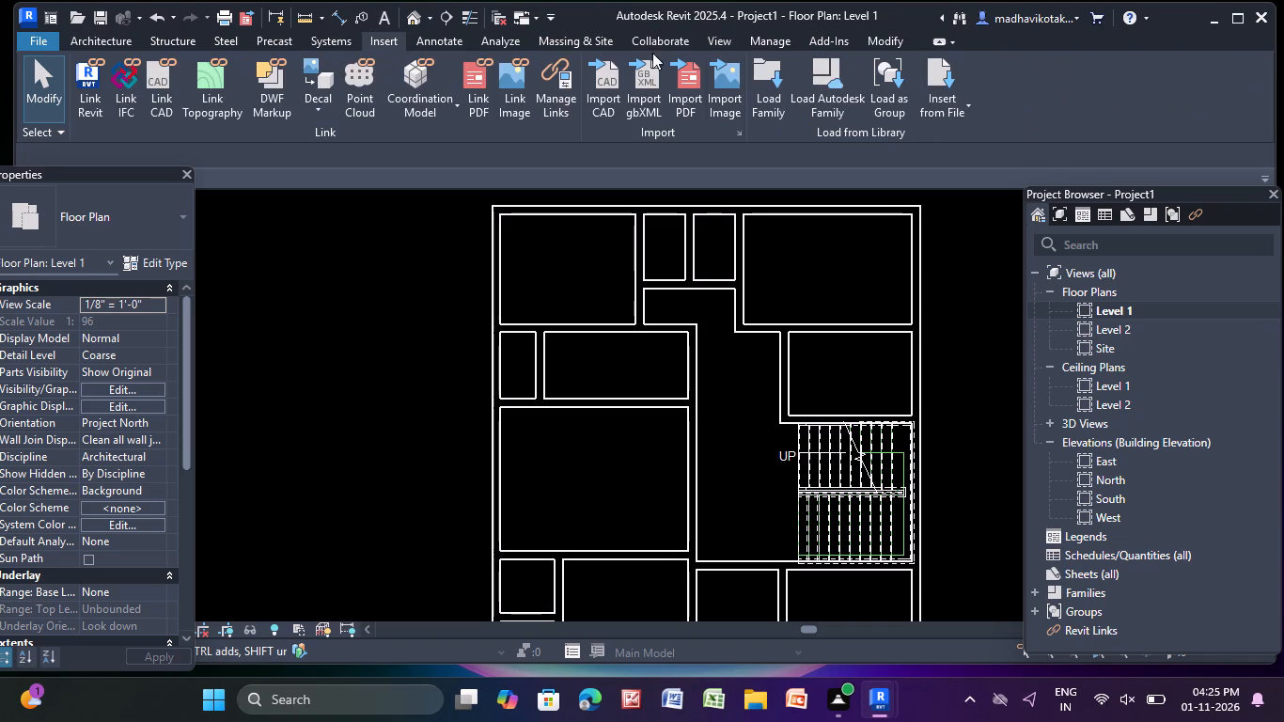
{"action": "left_click", "coordinate": [843, 68]}
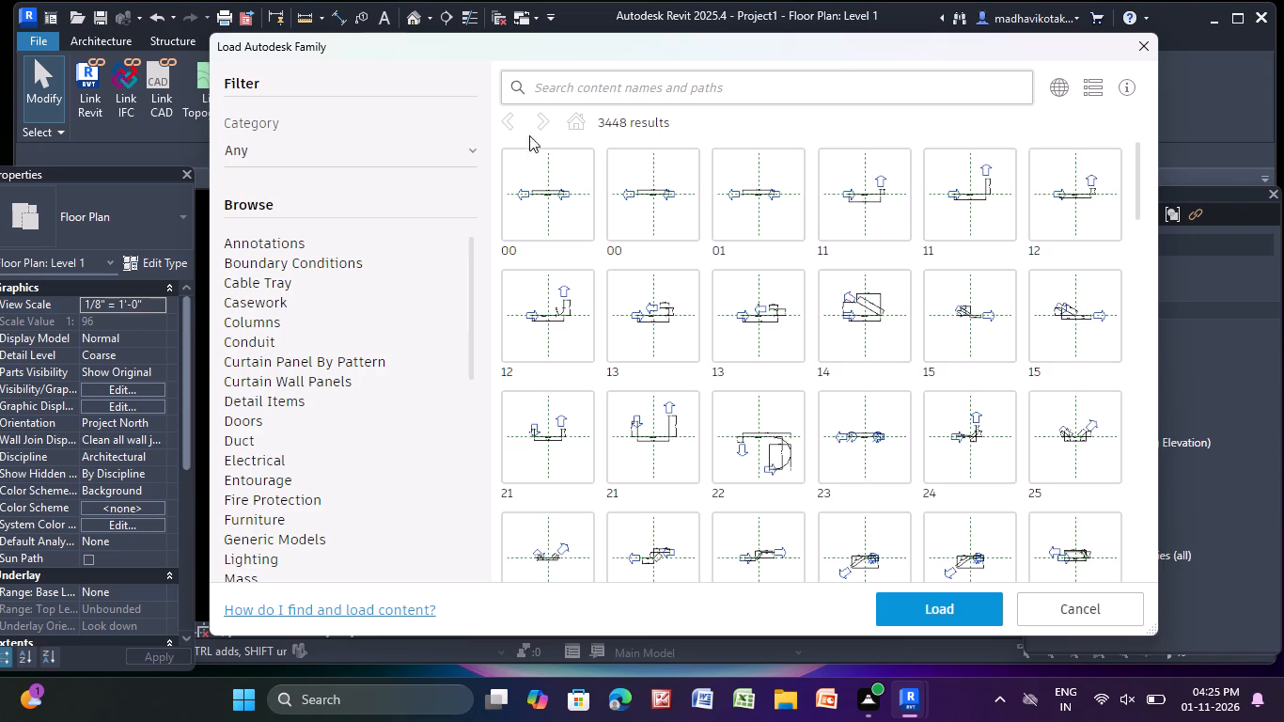
{"action": "left_click", "coordinate": [265, 425]}
{"action": "left_click", "coordinate": [245, 419]}
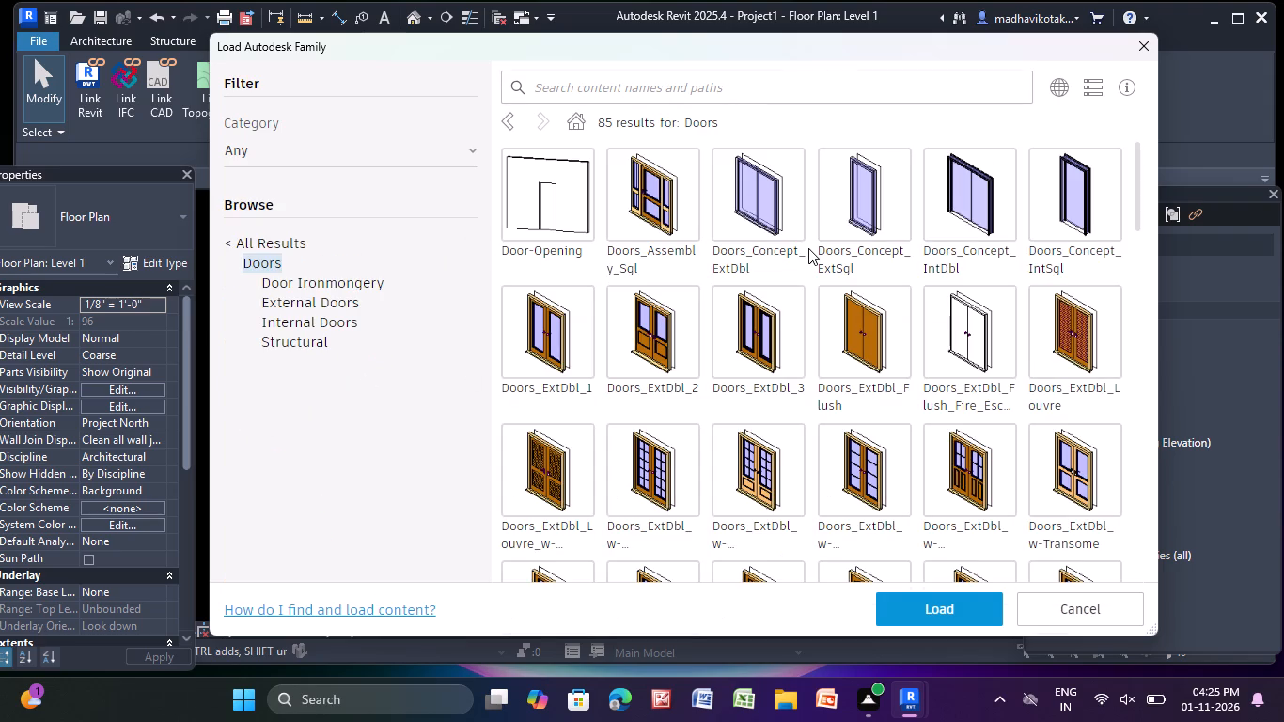
Load the Doors_IntSgl_3 family and the external single door family with arched glazing bars into the project.
{"action": "scroll", "coordinate": [816, 251], "scroll_direction": "down", "scroll_amount": 5}
{"action": "scroll", "coordinate": [891, 303], "scroll_direction": "down", "scroll_amount": 5}
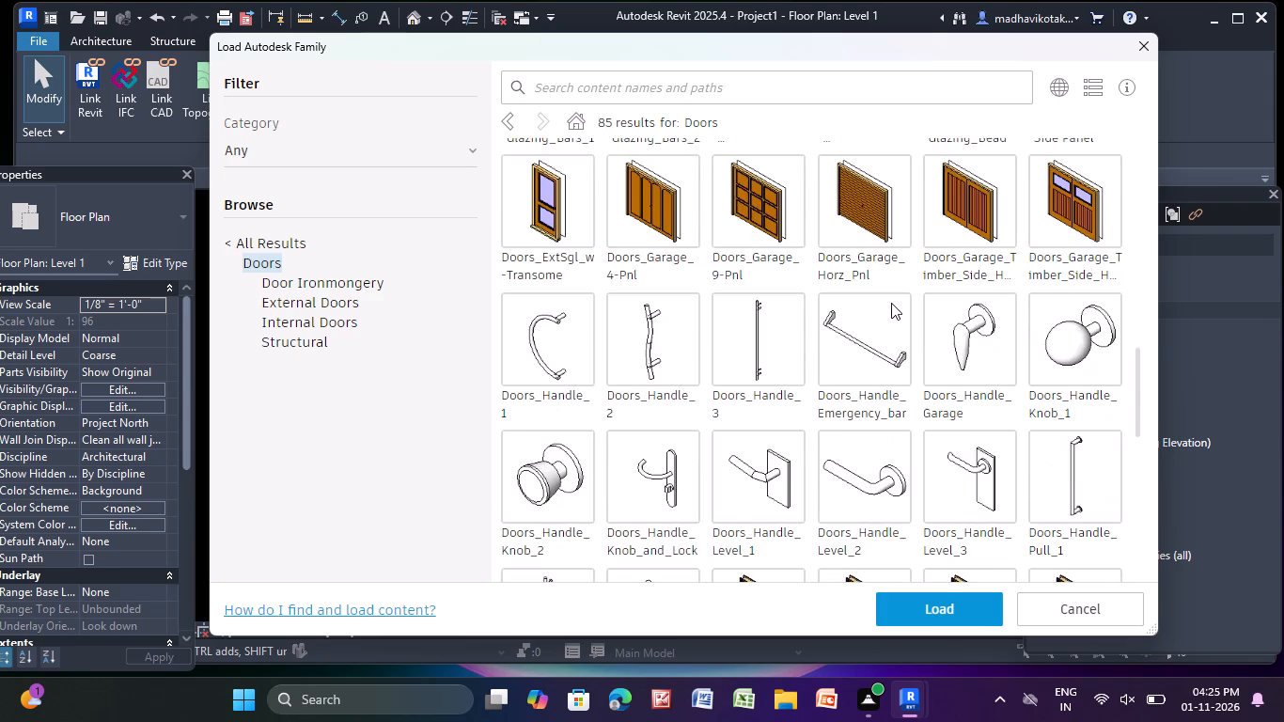
{"action": "scroll", "coordinate": [887, 299], "scroll_direction": "down", "scroll_amount": 14}
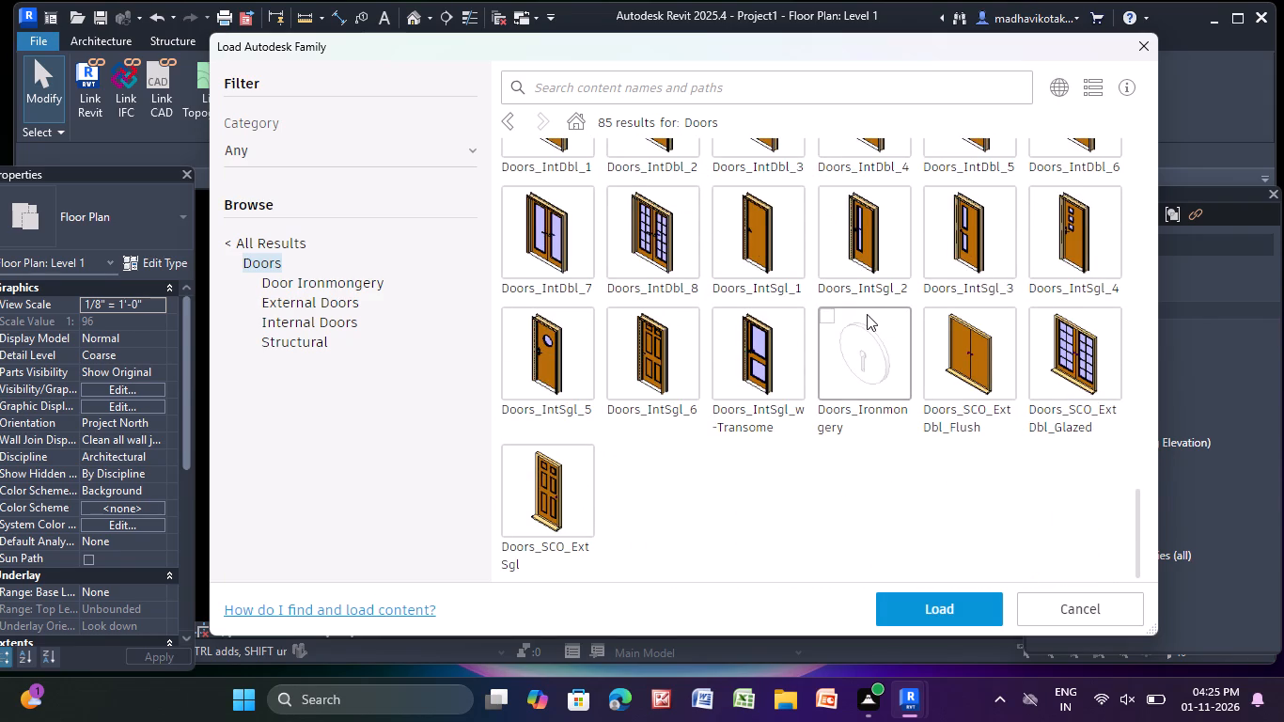
{"action": "scroll", "coordinate": [861, 312], "scroll_direction": "up", "scroll_amount": 1}
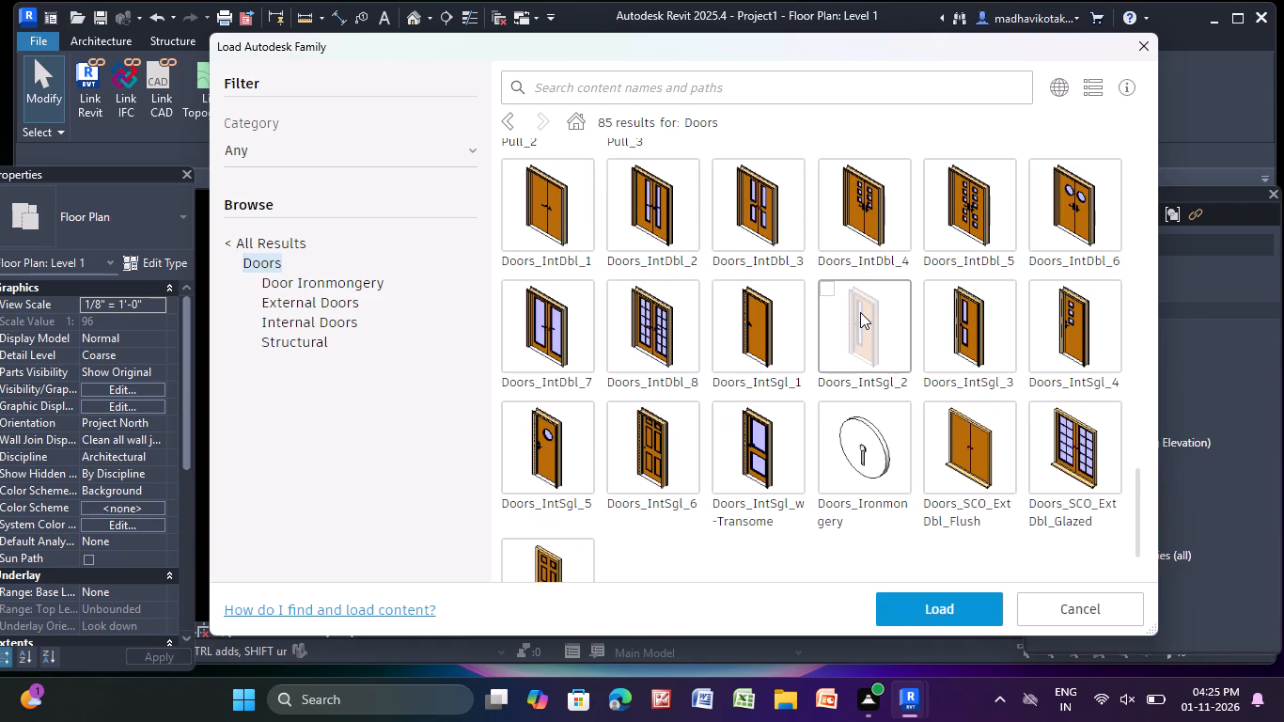
{"action": "left_click", "coordinate": [958, 322]}
{"action": "scroll", "coordinate": [827, 229], "scroll_direction": "up", "scroll_amount": 1}
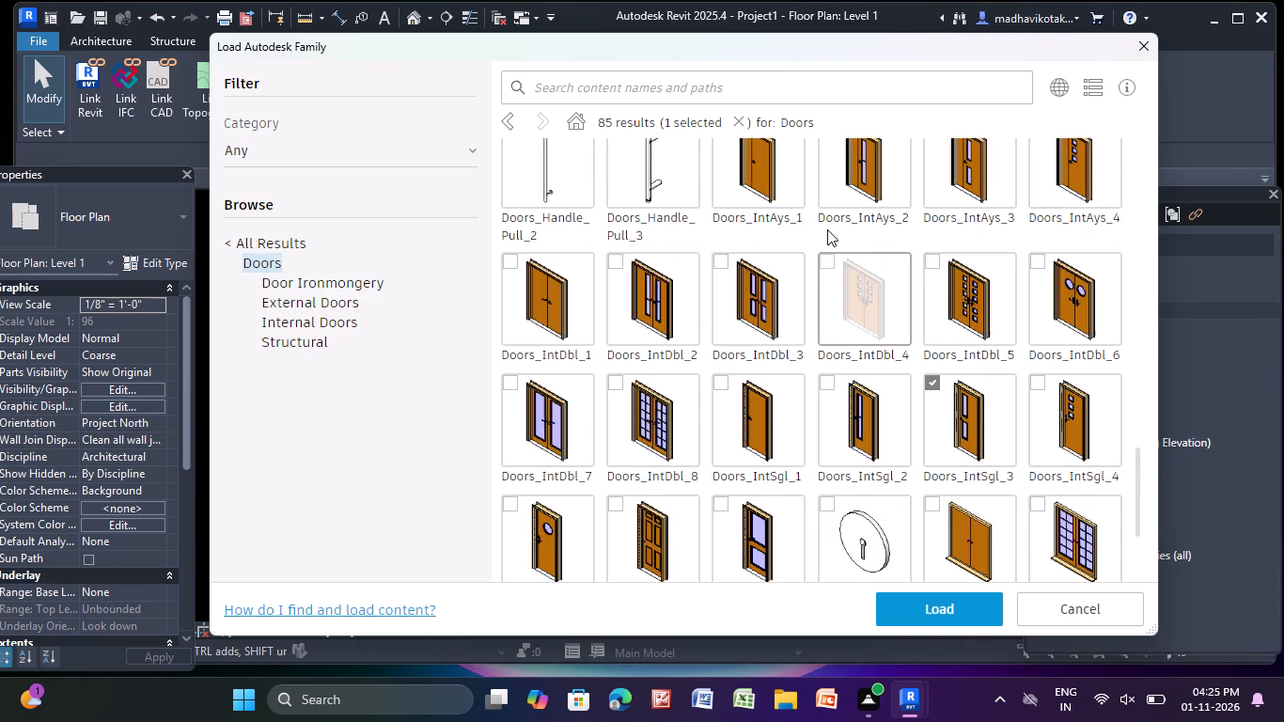
{"action": "scroll", "coordinate": [827, 229], "scroll_direction": "up", "scroll_amount": 6}
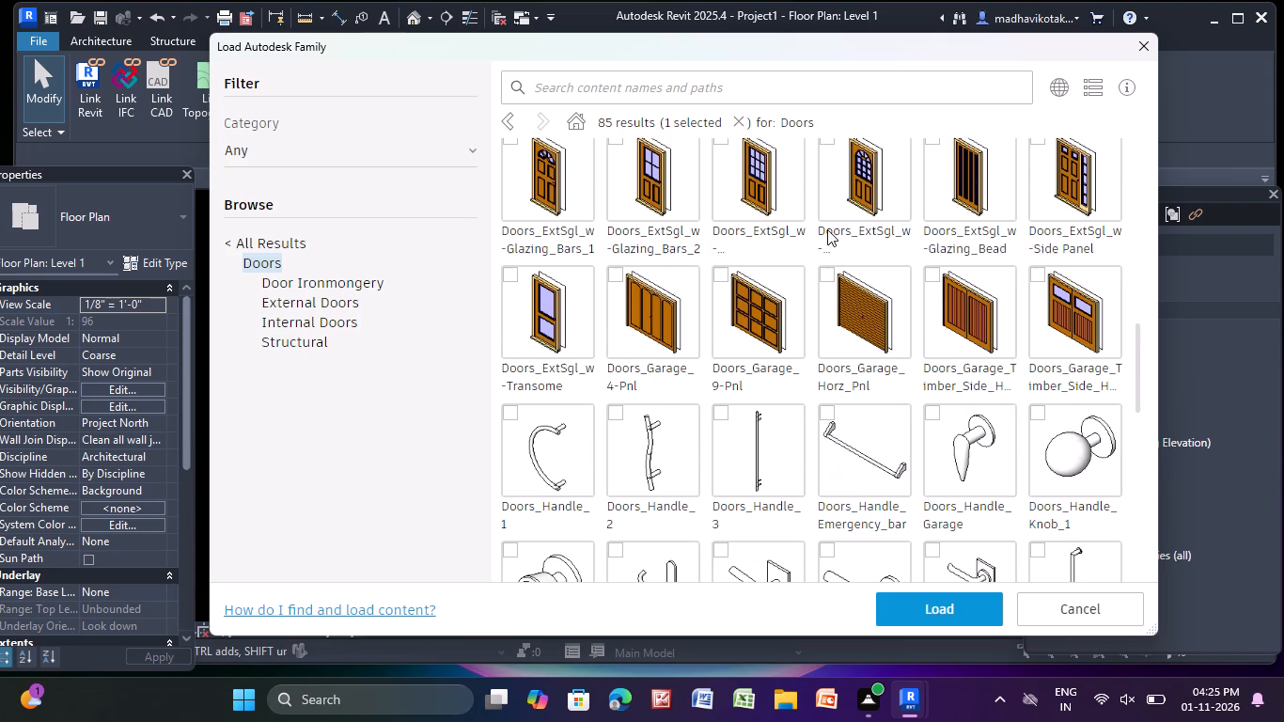
{"action": "left_click", "coordinate": [844, 202]}
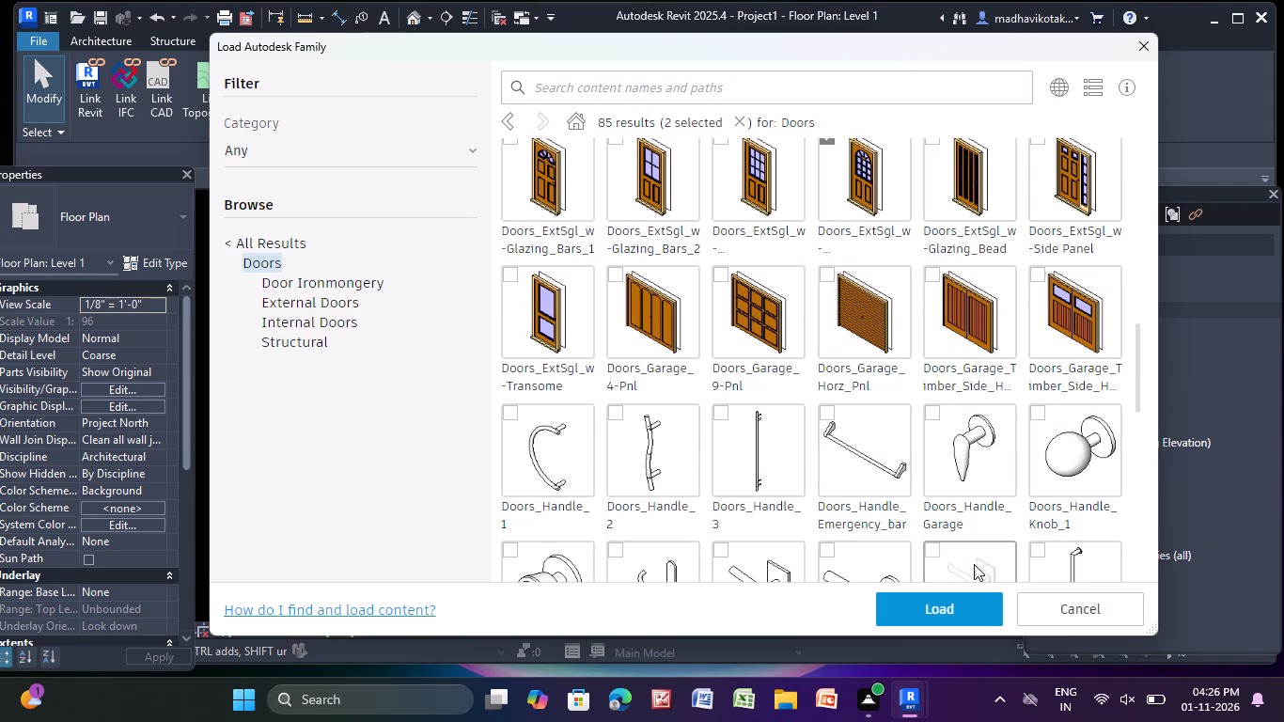
{"action": "left_click", "coordinate": [957, 603]}
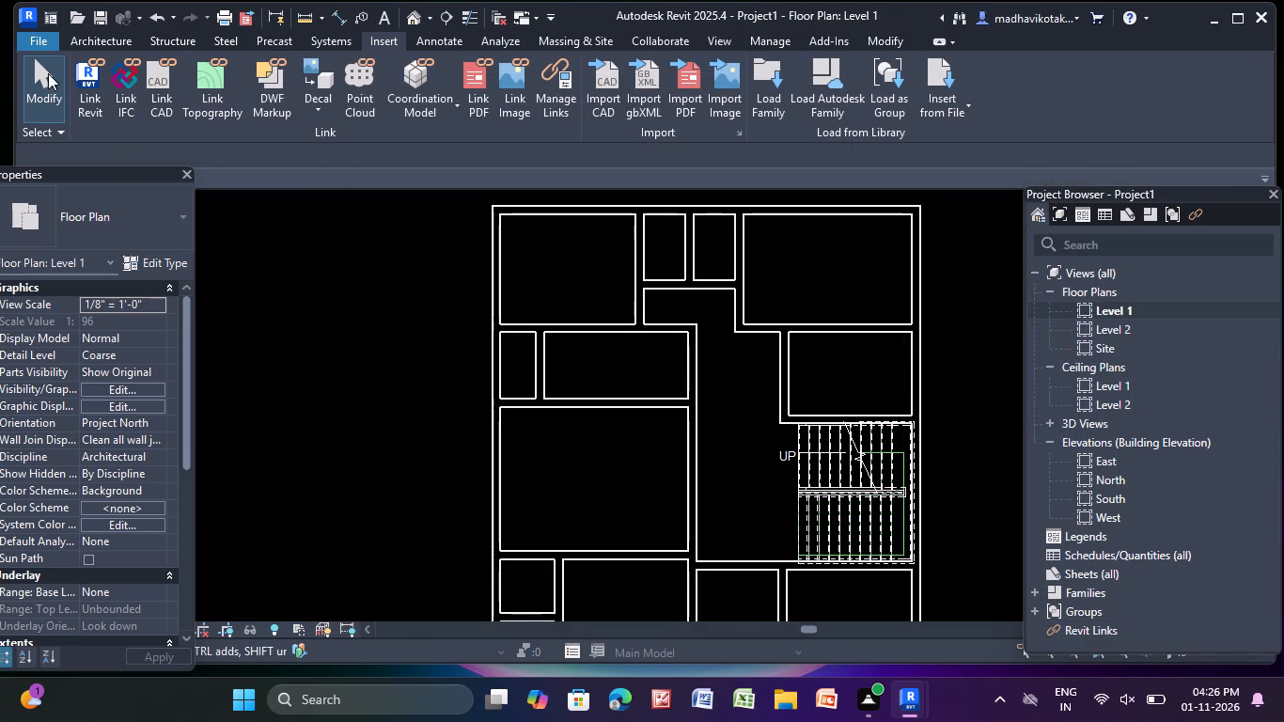
Start placing a Doors_IntSgl_3 door and duplicate its 910x2110mm type under the name 7'-3".
{"action": "left_click", "coordinate": [104, 43]}
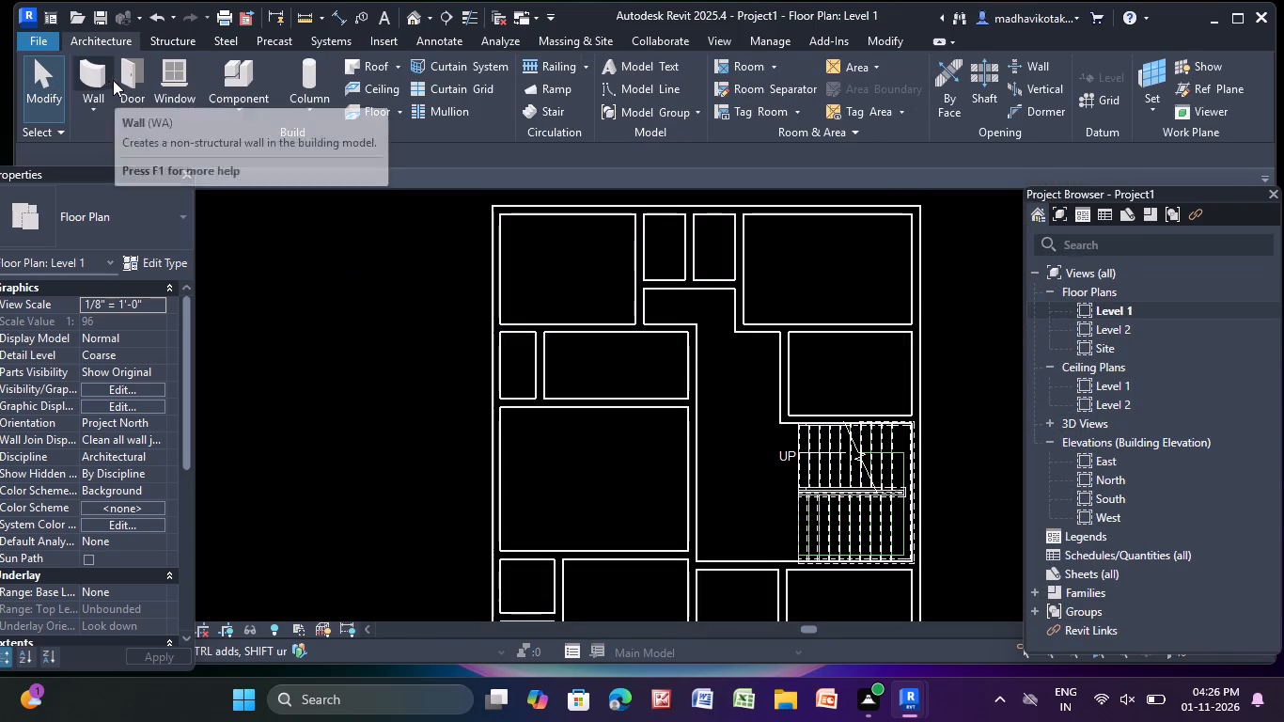
{"action": "left_click", "coordinate": [128, 79]}
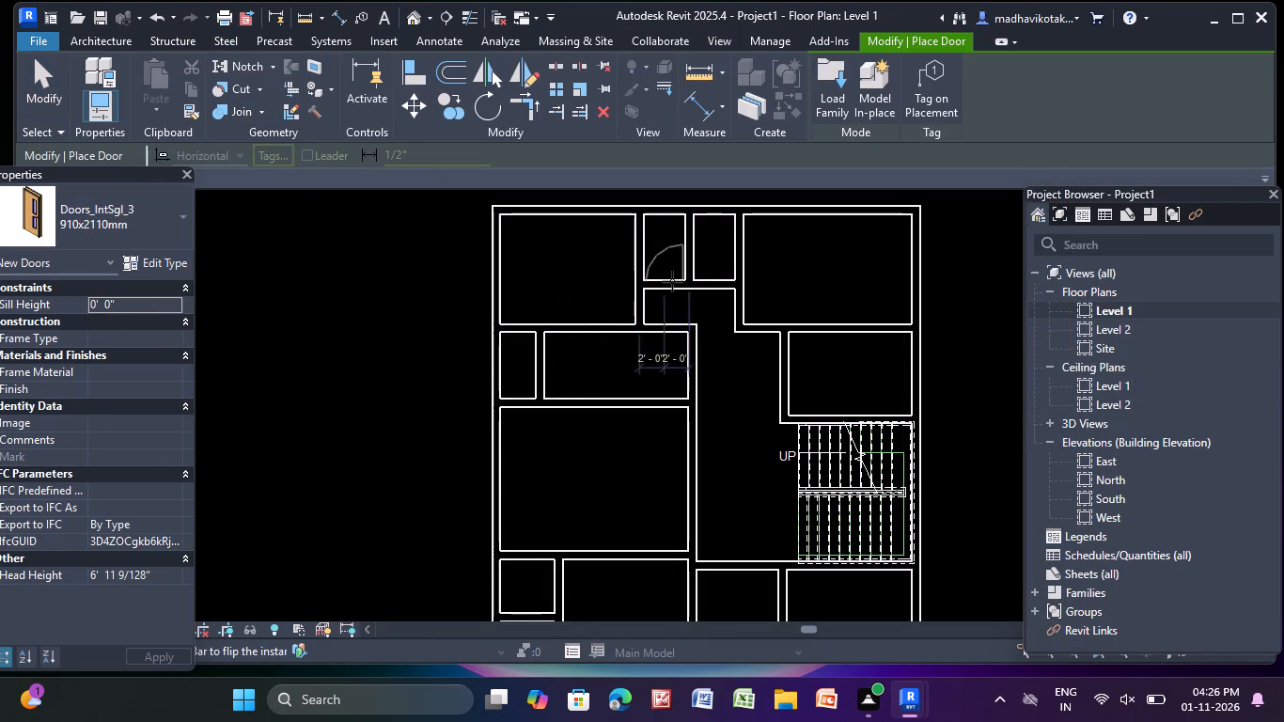
{"action": "scroll", "coordinate": [627, 319], "scroll_direction": "up", "scroll_amount": 8}
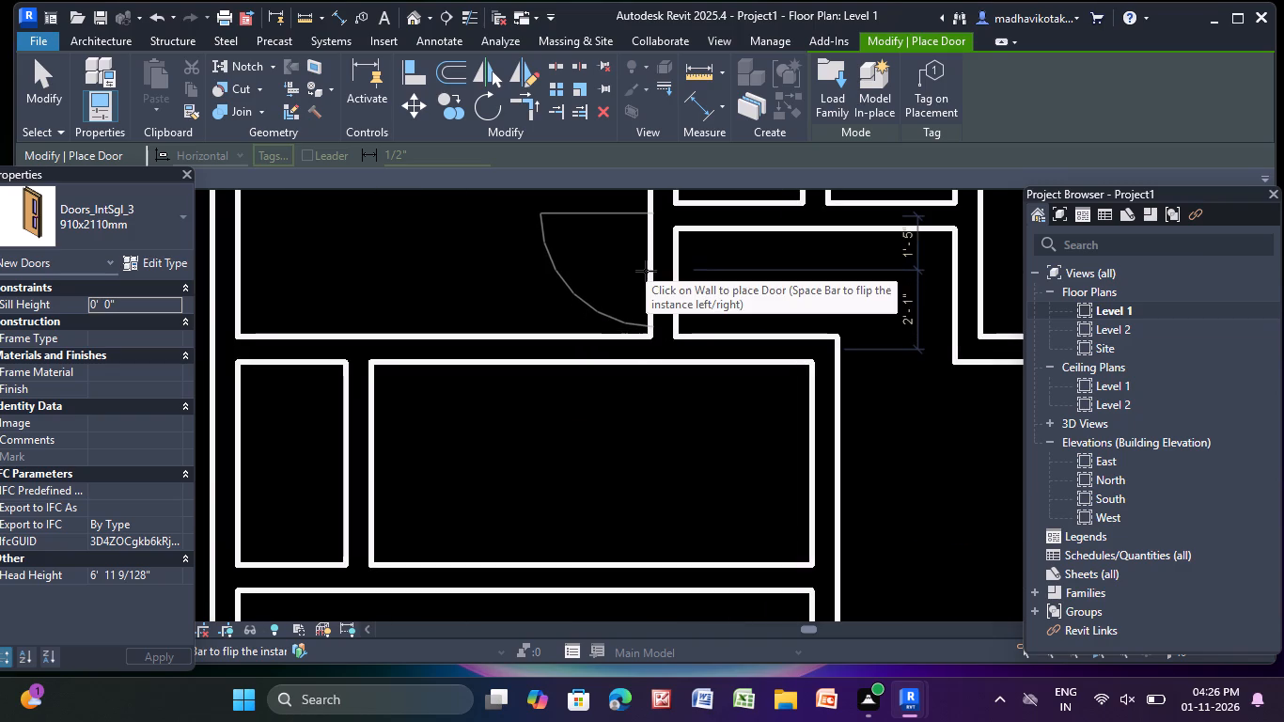
{"action": "scroll", "coordinate": [650, 273], "scroll_direction": "down", "scroll_amount": 6}
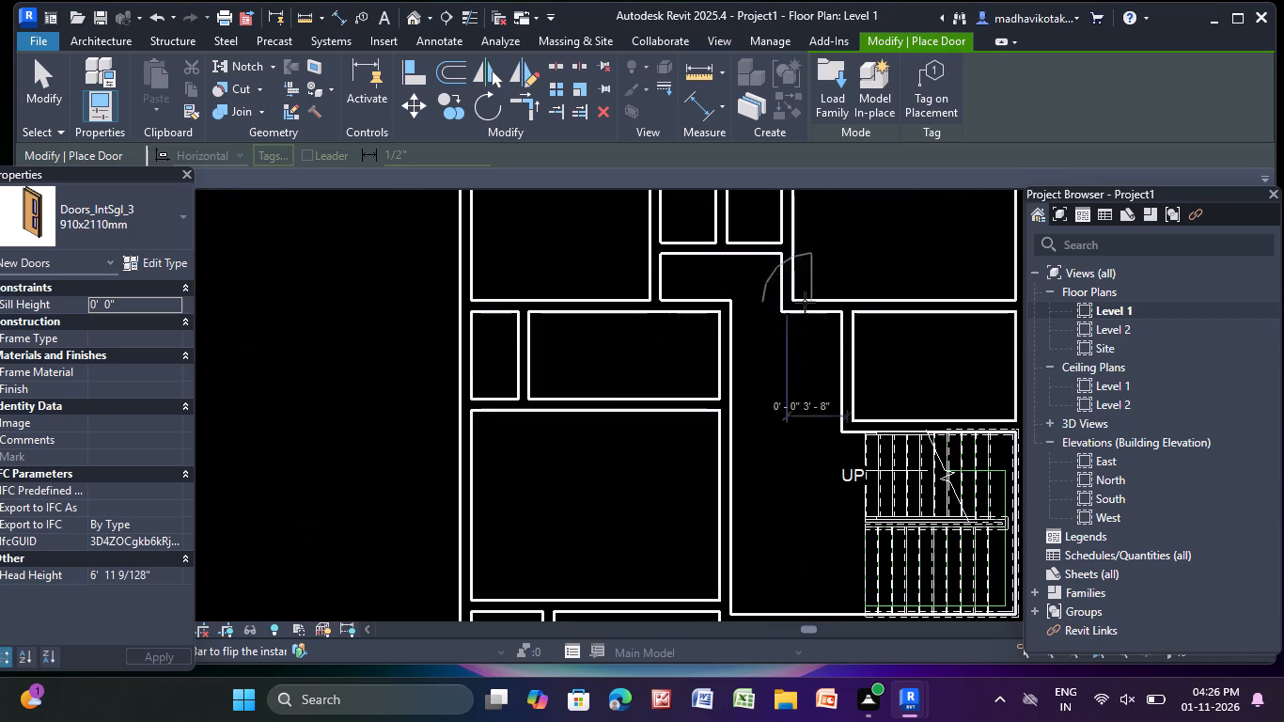
{"action": "scroll", "coordinate": [811, 298], "scroll_direction": "up", "scroll_amount": 4}
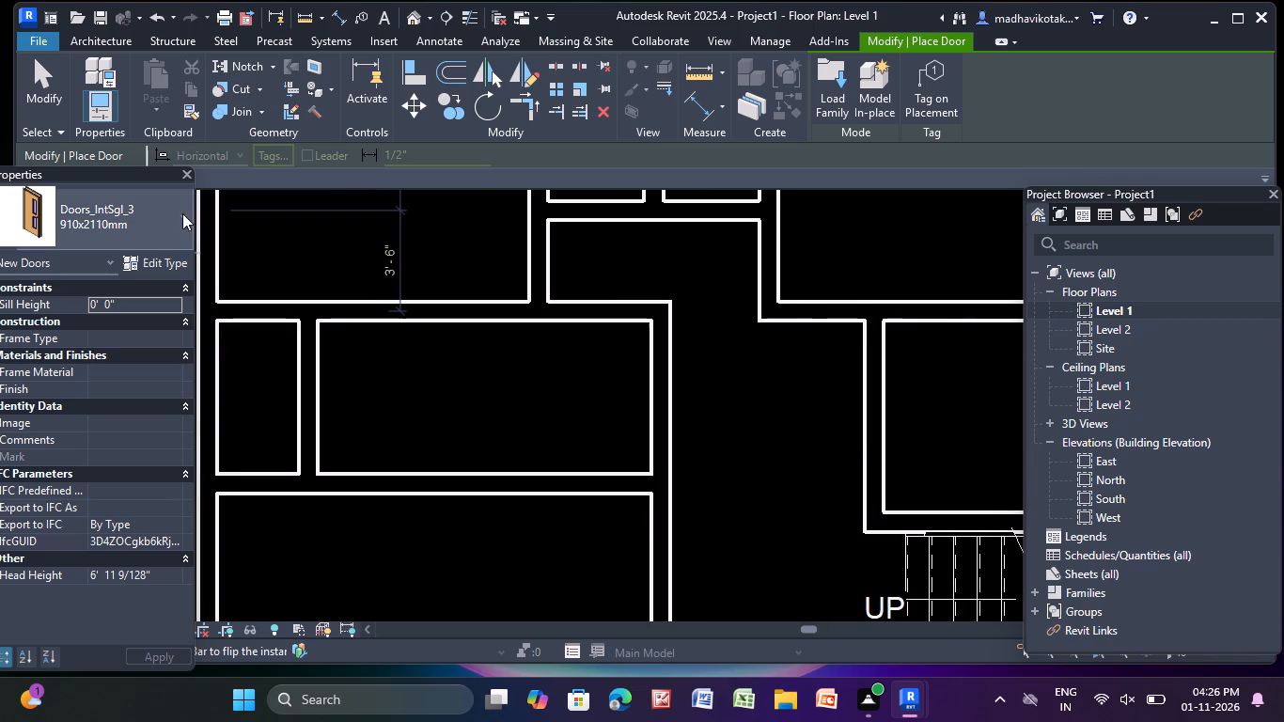
{"action": "left_click", "coordinate": [152, 271]}
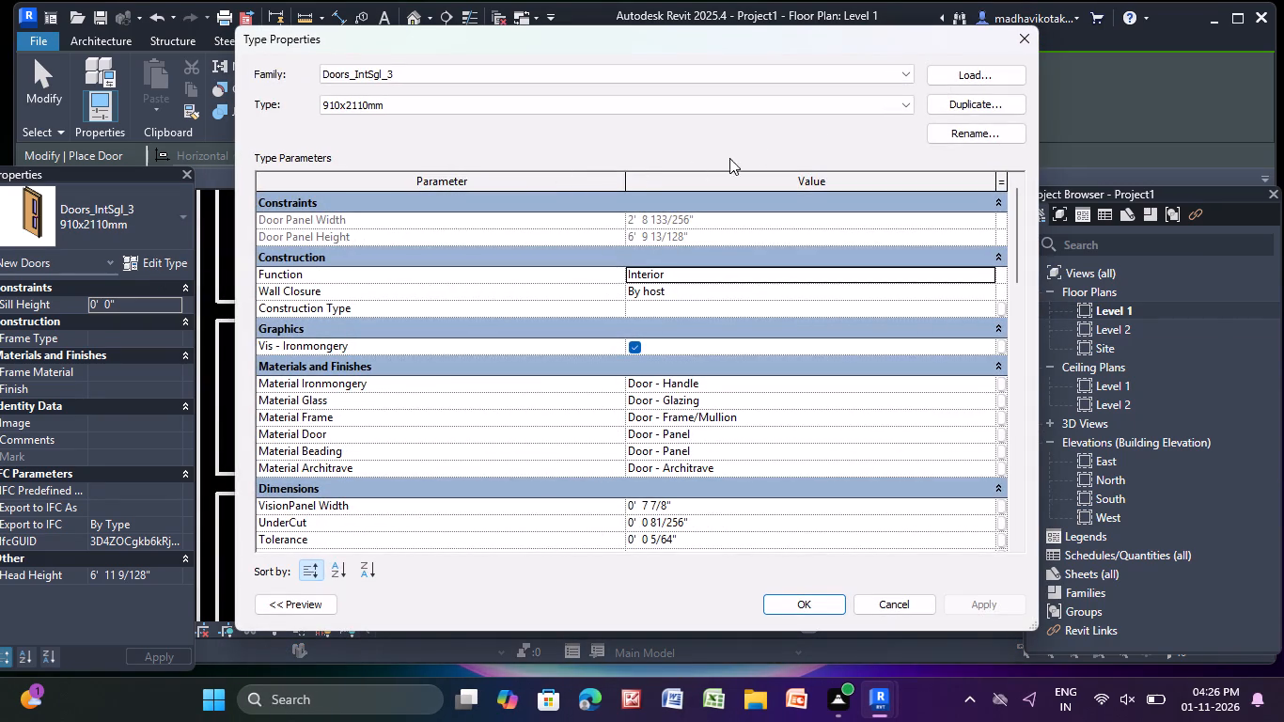
{"action": "left_click", "coordinate": [962, 100]}
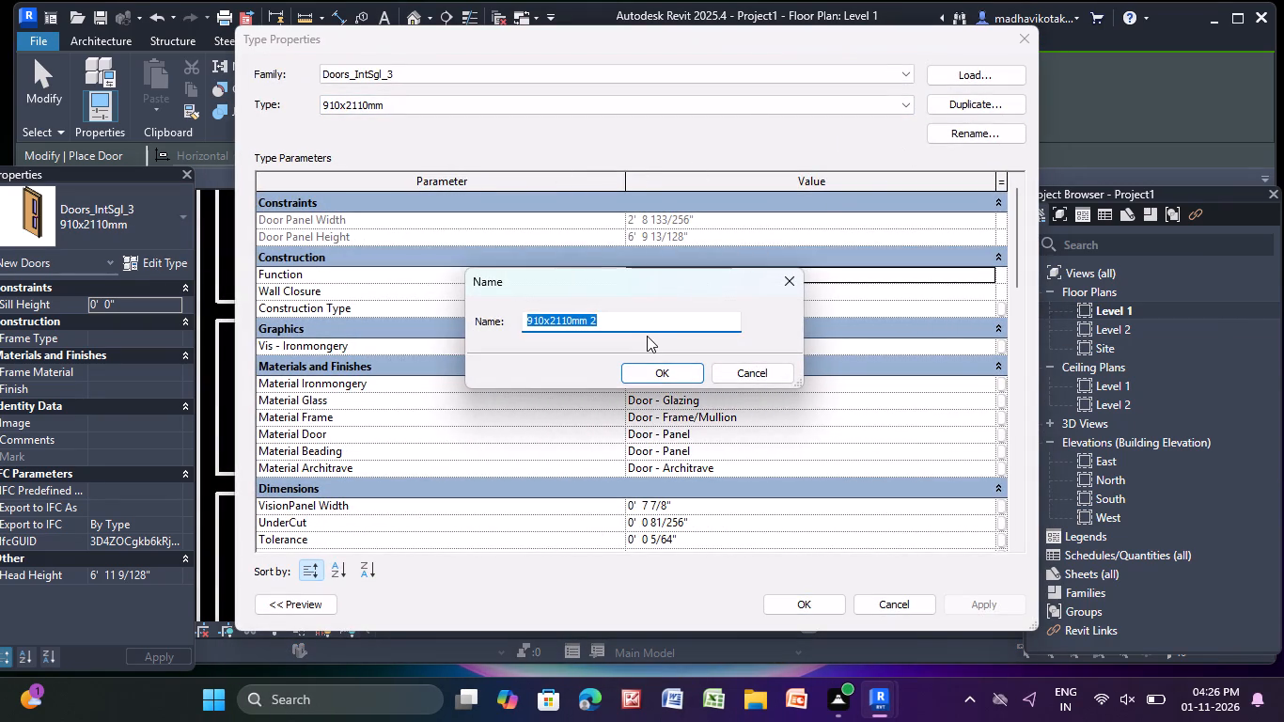
{"action": "left_click", "coordinate": [648, 309]}
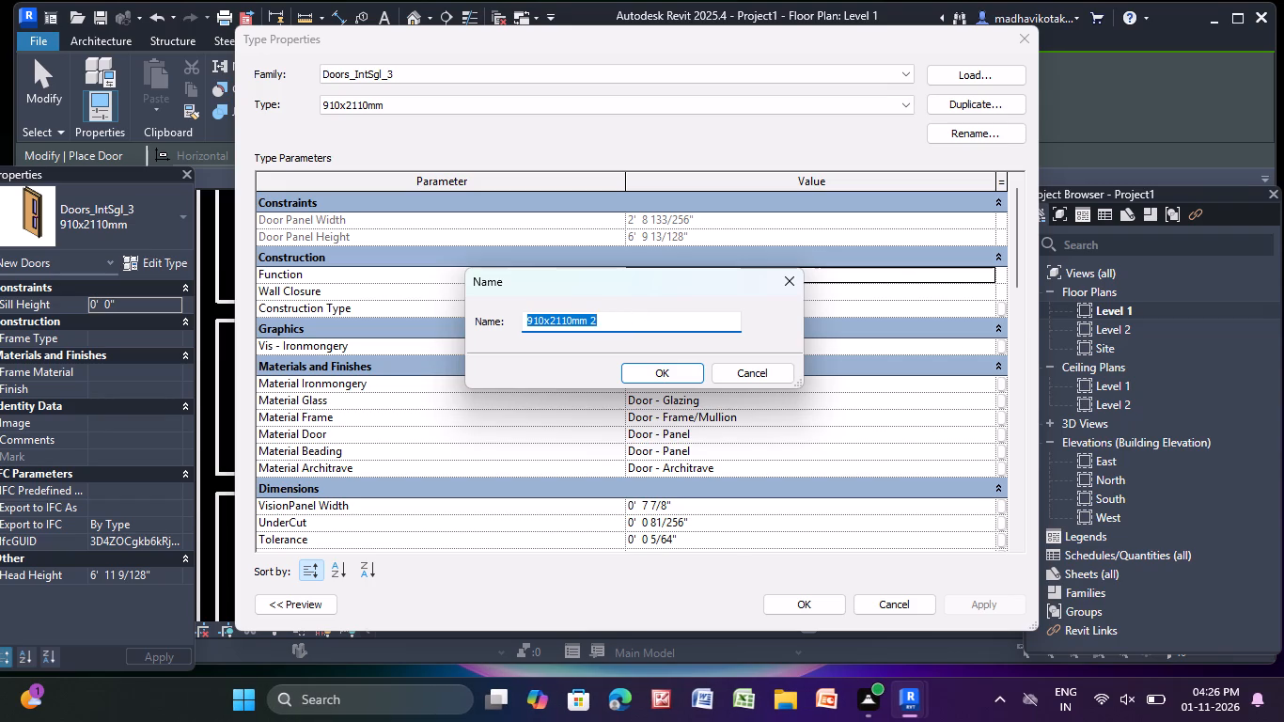
{"action": "left_click", "coordinate": [621, 315]}
{"action": "key", "text": "BackSpace"}
{"action": "key", "text": "BackSpace"}
{"action": "key", "text": "BackSpace"}
{"action": "key", "text": "BackSpace"}
{"action": "key", "text": "BackSpace"}
{"action": "key", "text": "BackSpace"}
{"action": "key", "text": "BackSpace"}
{"action": "key", "text": "BackSpace"}
{"action": "key", "text": "BackSpace"}
{"action": "key", "text": "BackSpace"}
{"action": "key", "text": "BackSpace"}
{"action": "key", "text": "BackSpace"}
{"action": "key", "text": "BackSpace"}
{"action": "key", "text": "BackSpace"}
{"action": "key", "text": "BackSpace"}
{"action": "key", "text": "BackSpace"}
{"action": "key", "text": "BackSpace"}
{"action": "key", "text": "BackSpace"}
{"action": "key", "text": "BackSpace"}
{"action": "key", "text": "BackSpace"}
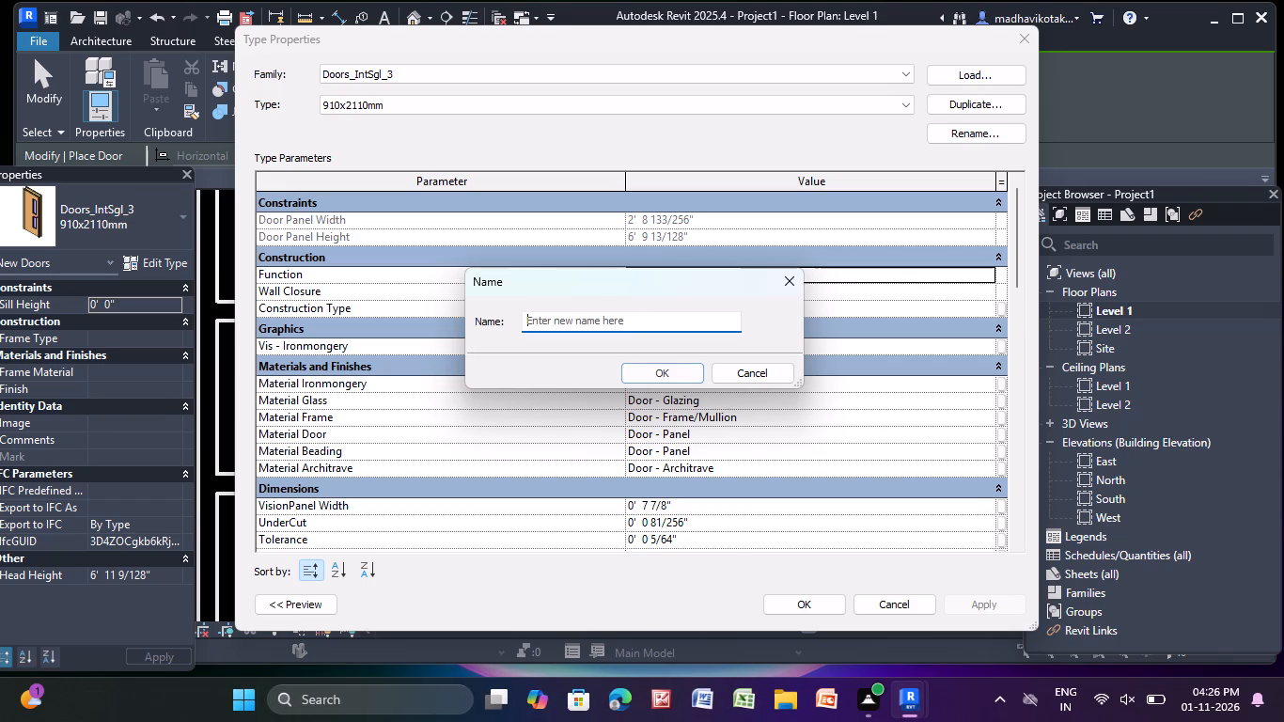
{"action": "key", "text": "7"}
{"action": "type", "text": "'-"}
{"action": "key", "text": "3"}
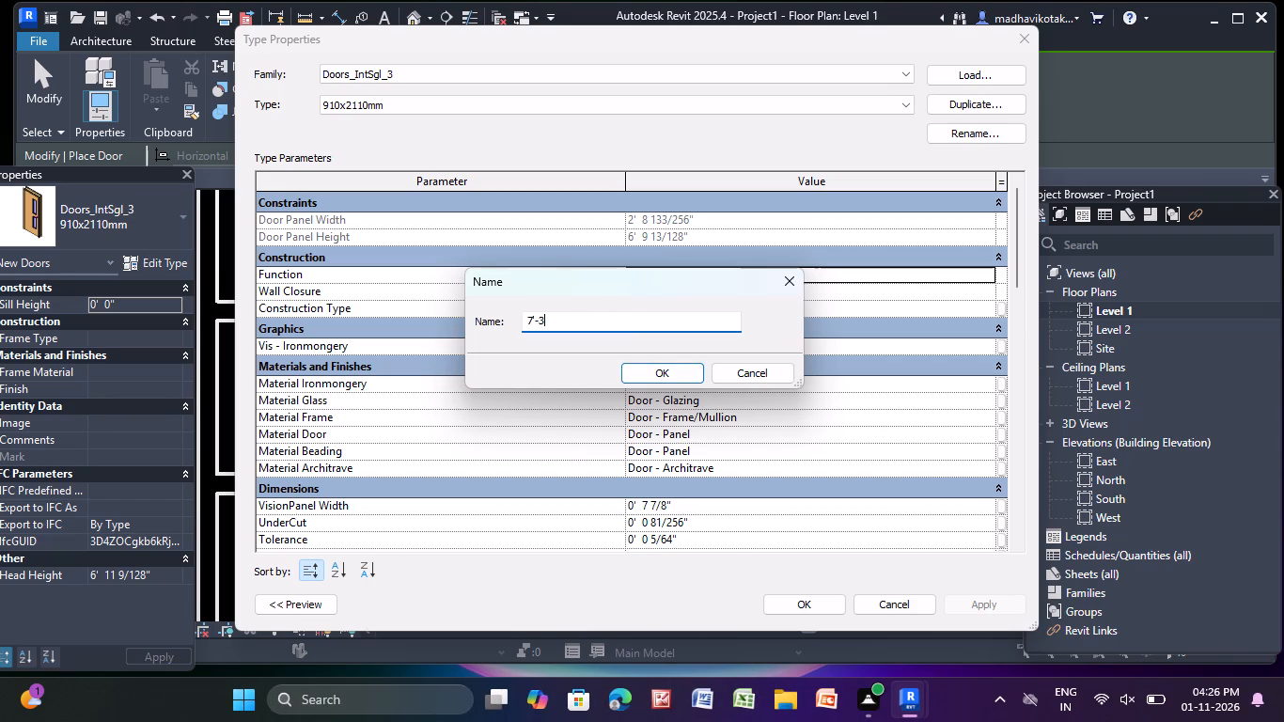
{"action": "key", "text": "shift+quotedbl"}
{"action": "key", "text": "Return"}
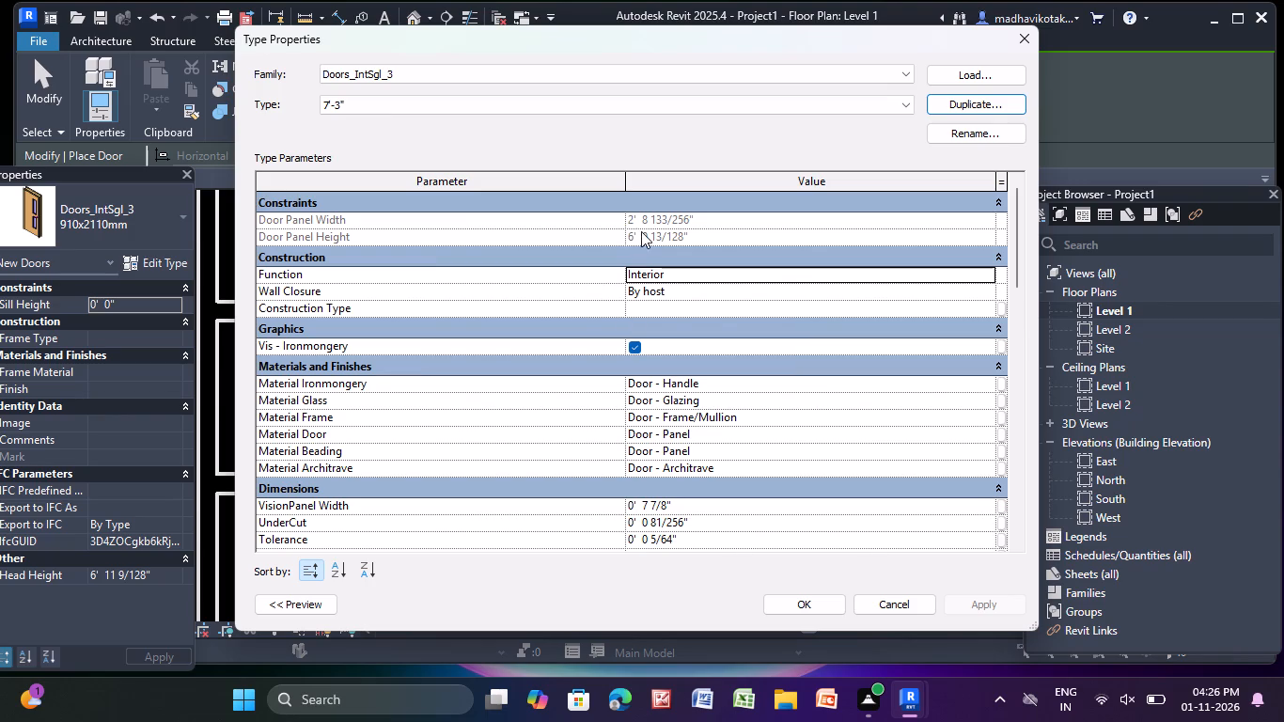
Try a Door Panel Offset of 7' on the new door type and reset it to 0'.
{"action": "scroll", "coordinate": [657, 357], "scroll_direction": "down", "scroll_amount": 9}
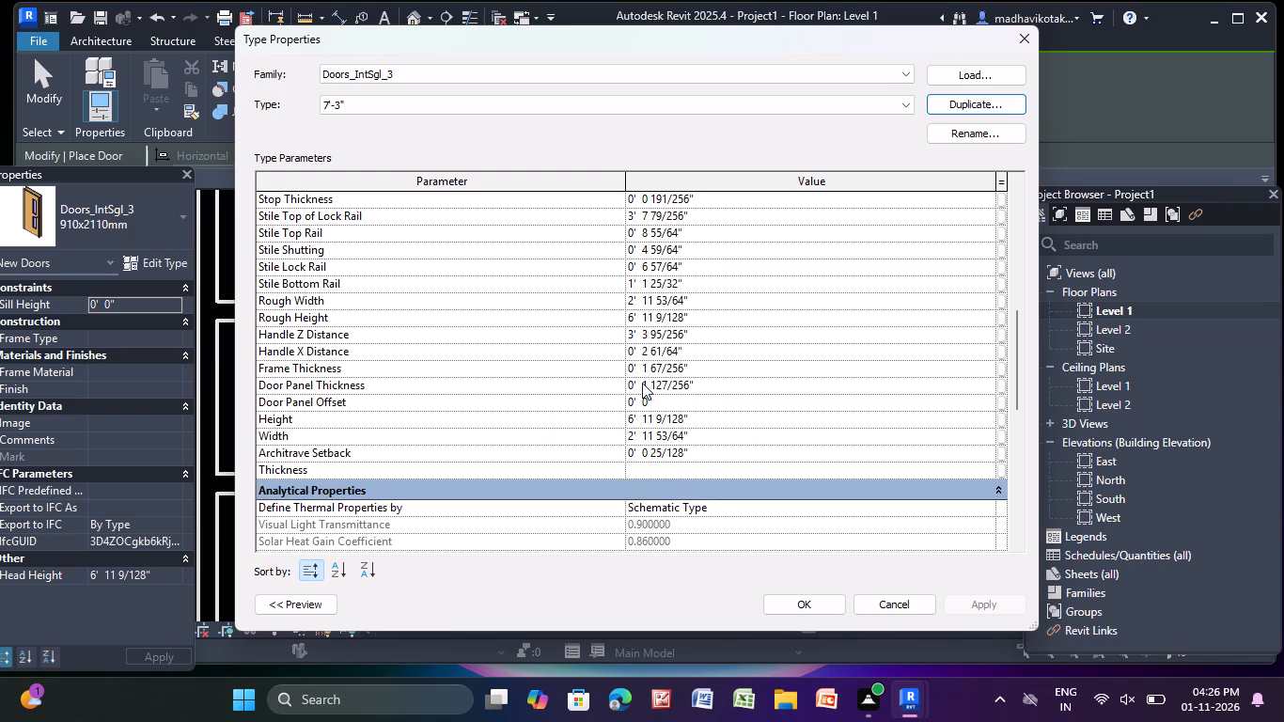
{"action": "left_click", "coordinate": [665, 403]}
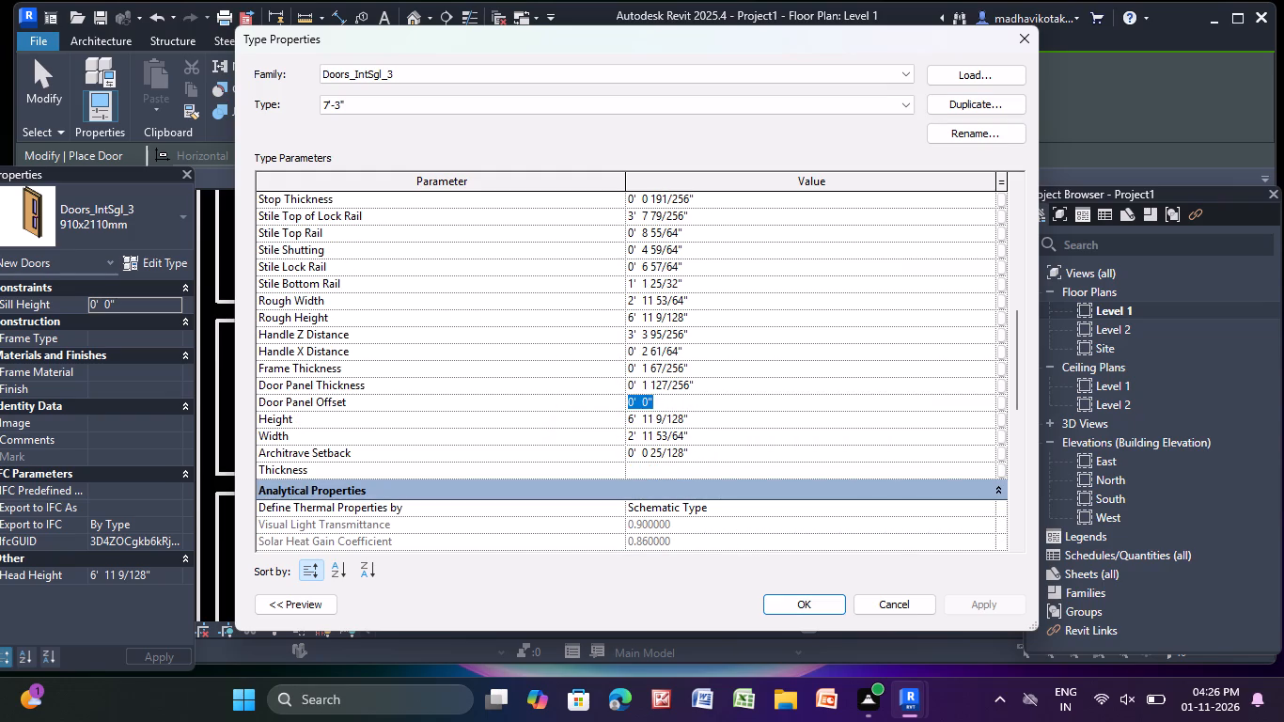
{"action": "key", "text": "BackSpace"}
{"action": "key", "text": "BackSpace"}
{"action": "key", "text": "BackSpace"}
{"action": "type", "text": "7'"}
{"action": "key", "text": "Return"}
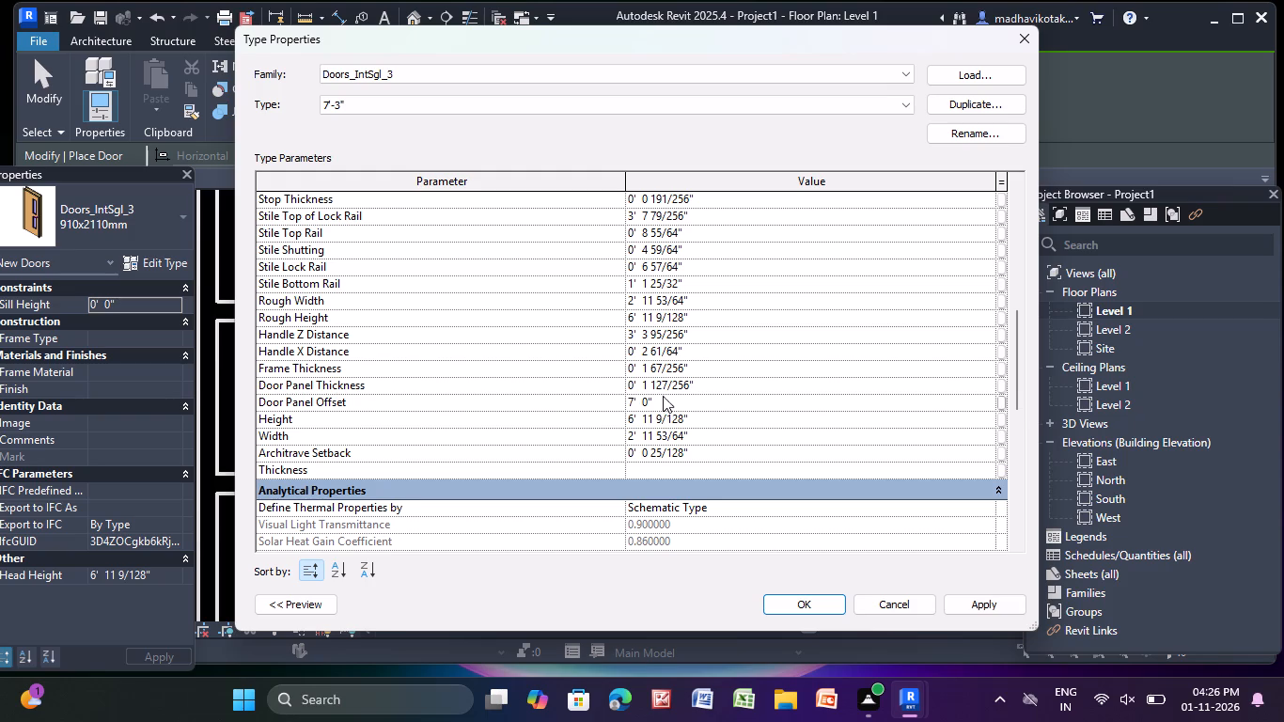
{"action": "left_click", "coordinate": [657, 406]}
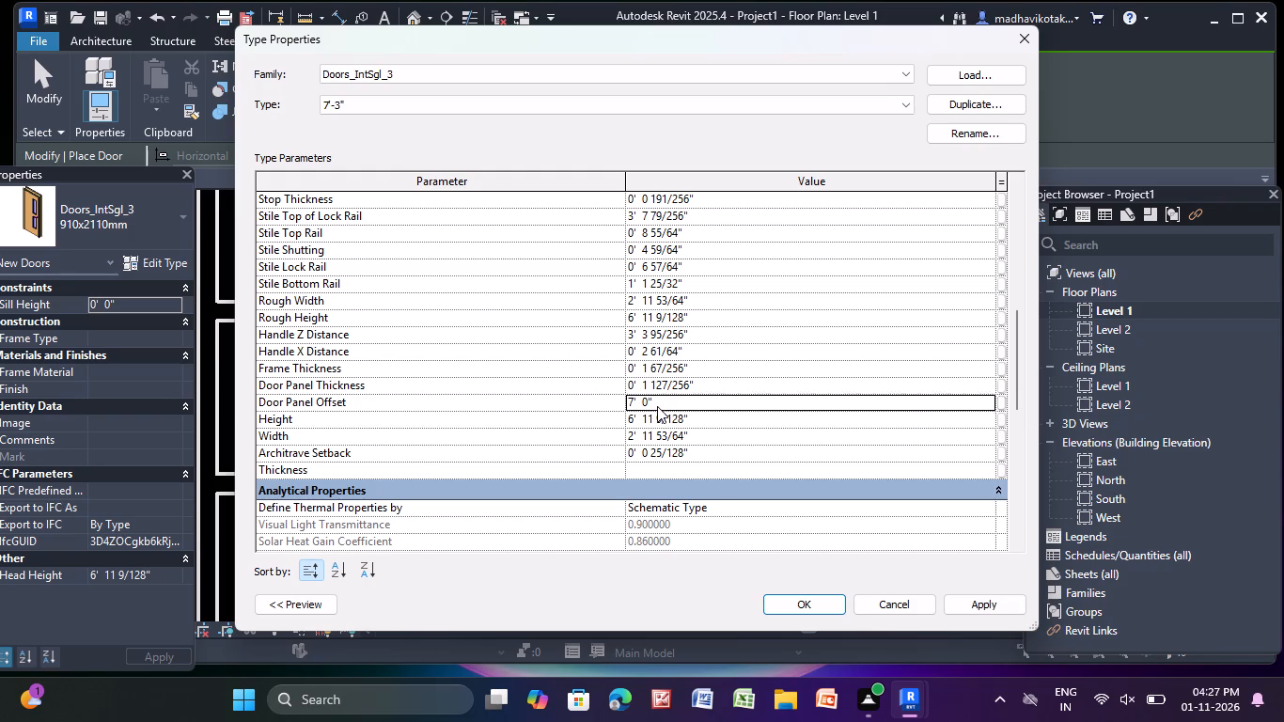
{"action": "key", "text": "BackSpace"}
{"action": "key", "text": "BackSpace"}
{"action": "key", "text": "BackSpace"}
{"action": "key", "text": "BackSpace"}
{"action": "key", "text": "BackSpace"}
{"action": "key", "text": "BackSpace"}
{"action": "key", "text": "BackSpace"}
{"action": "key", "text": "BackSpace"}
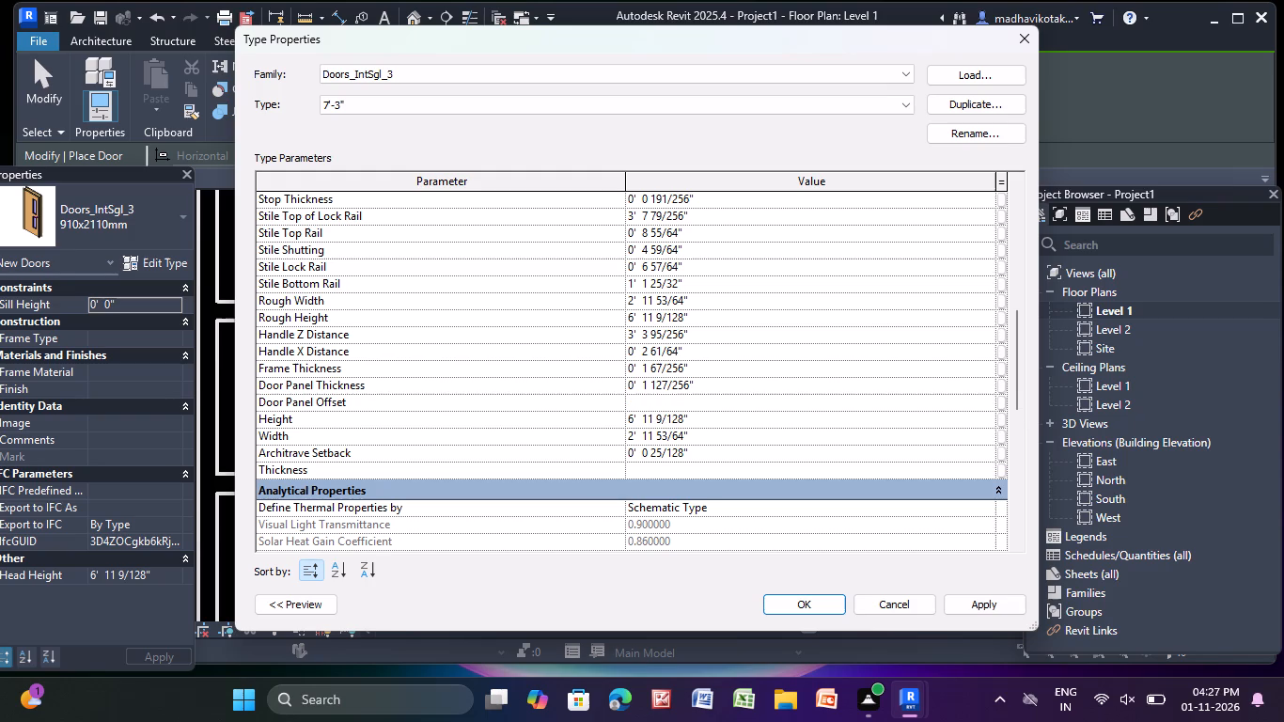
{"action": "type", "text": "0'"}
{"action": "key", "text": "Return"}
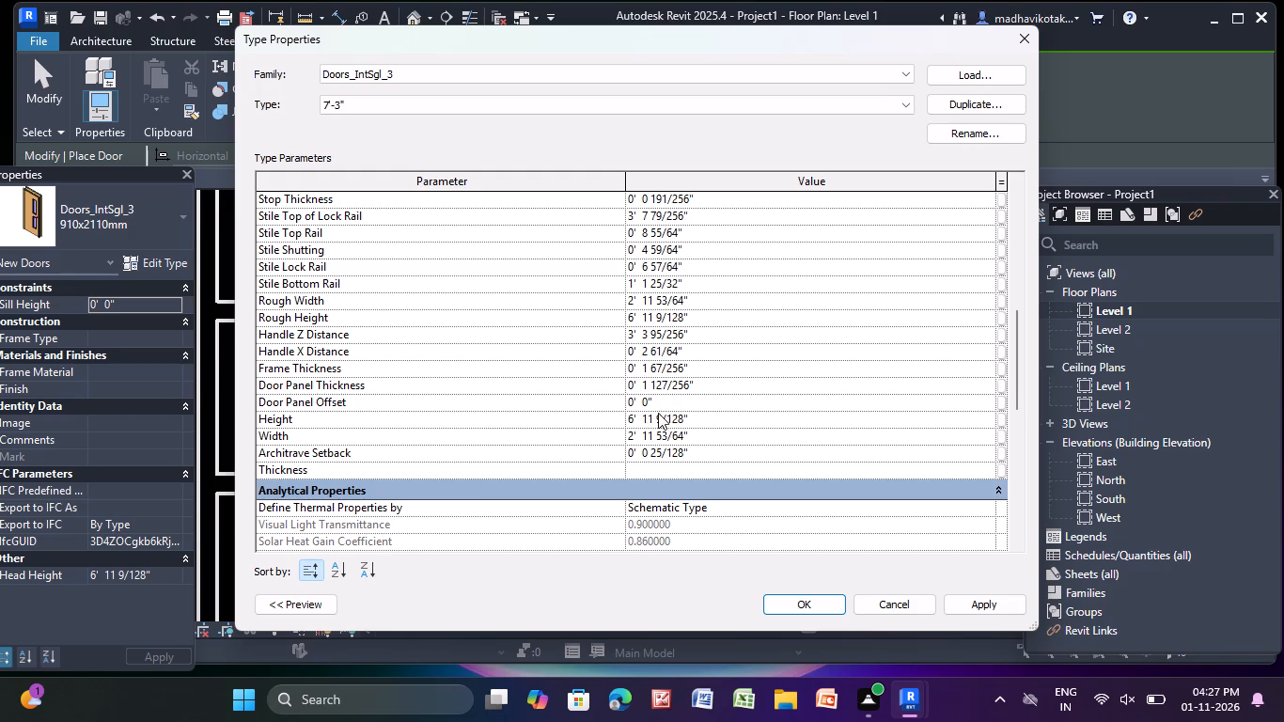
Set the Height of the 7'-3" door type to 7'.
{"action": "left_click", "coordinate": [706, 414]}
{"action": "key", "text": "BackSpace"}
{"action": "key", "text": "BackSpace"}
{"action": "key", "text": "BackSpace"}
{"action": "type", "text": "7'"}
{"action": "key", "text": "Return"}
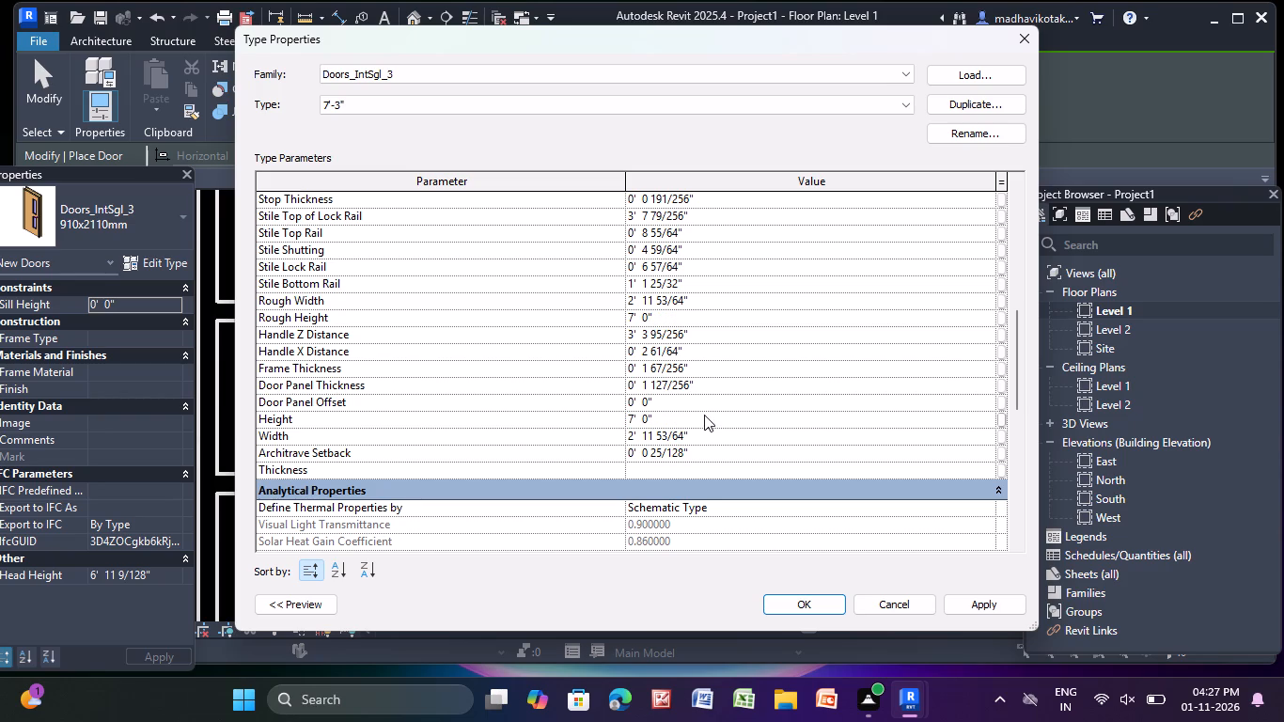
Set the Width of the 7'-3" door type to 3' and apply the type properties.
{"action": "left_click", "coordinate": [694, 432]}
{"action": "key", "text": "BackSpace"}
{"action": "key", "text": "BackSpace"}
{"action": "key", "text": "BackSpace"}
{"action": "key", "text": "BackSpace"}
{"action": "key", "text": "BackSpace"}
{"action": "key", "text": "BackSpace"}
{"action": "key", "text": "BackSpace"}
{"action": "key", "text": "BackSpace"}
{"action": "key", "text": "BackSpace"}
{"action": "key", "text": "BackSpace"}
{"action": "key", "text": "BackSpace"}
{"action": "key", "text": "BackSpace"}
{"action": "key", "text": "BackSpace"}
{"action": "key", "text": "BackSpace"}
{"action": "key", "text": "BackSpace"}
{"action": "key", "text": "BackSpace"}
{"action": "key", "text": "BackSpace"}
{"action": "key", "text": "BackSpace"}
{"action": "key", "text": "BackSpace"}
{"action": "key", "text": "BackSpace"}
{"action": "type", "text": "3'"}
{"action": "key", "text": "Return"}
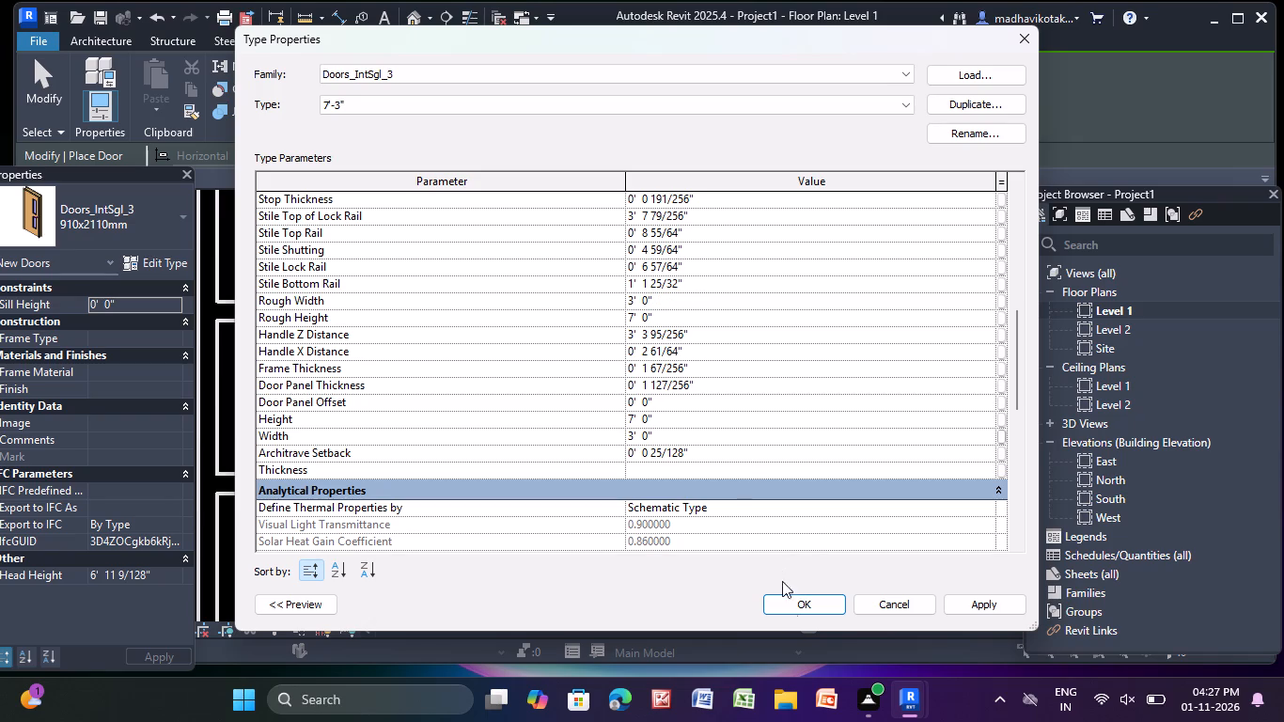
{"action": "left_click", "coordinate": [788, 605]}
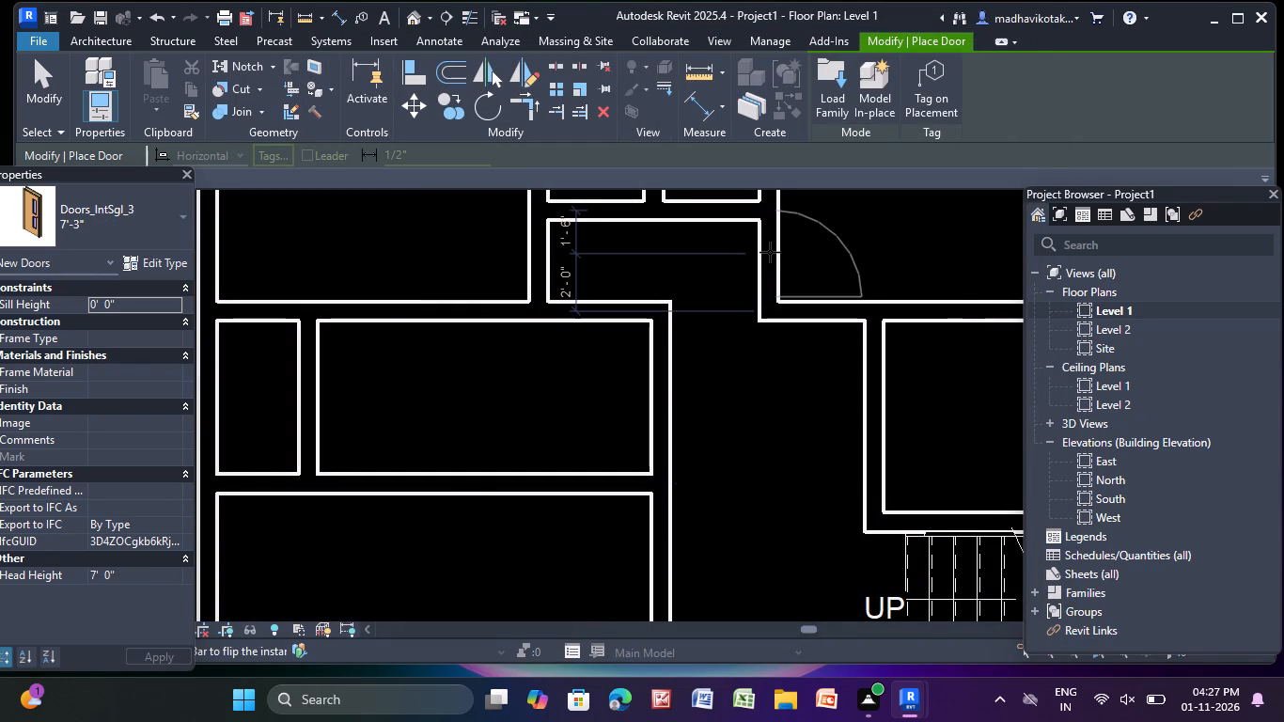
Place a 7'-3" door opening into the large upper-right room, centred about 1'-10" from each end of its short passage wall.
{"action": "left_click", "coordinate": [819, 305]}
{"action": "middle_click_drag", "start_coordinate": [710, 374], "coordinate": [709, 455]}
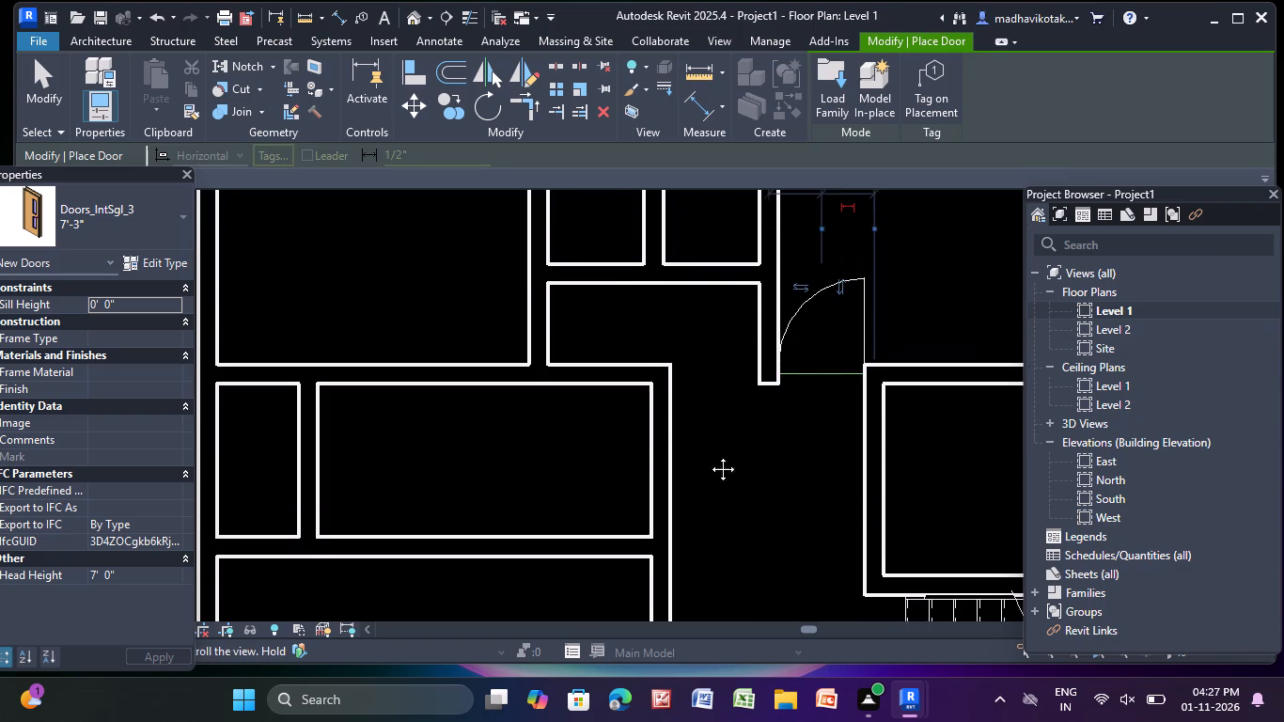
Place a 7'-3" door in the upper-left room's right wall, opening into the room, centred about 1'-9" from the cross walls.
{"action": "middle_click_drag", "start_coordinate": [709, 455], "coordinate": [709, 481]}
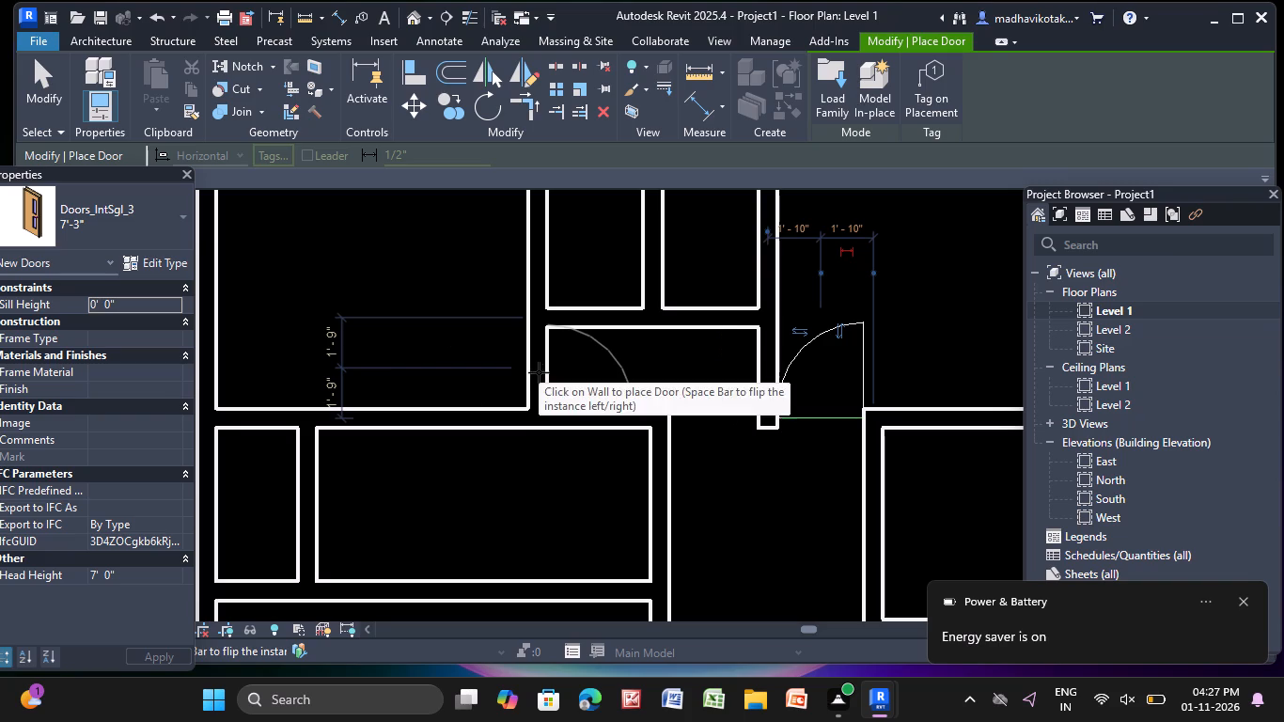
{"action": "left_click", "coordinate": [527, 371]}
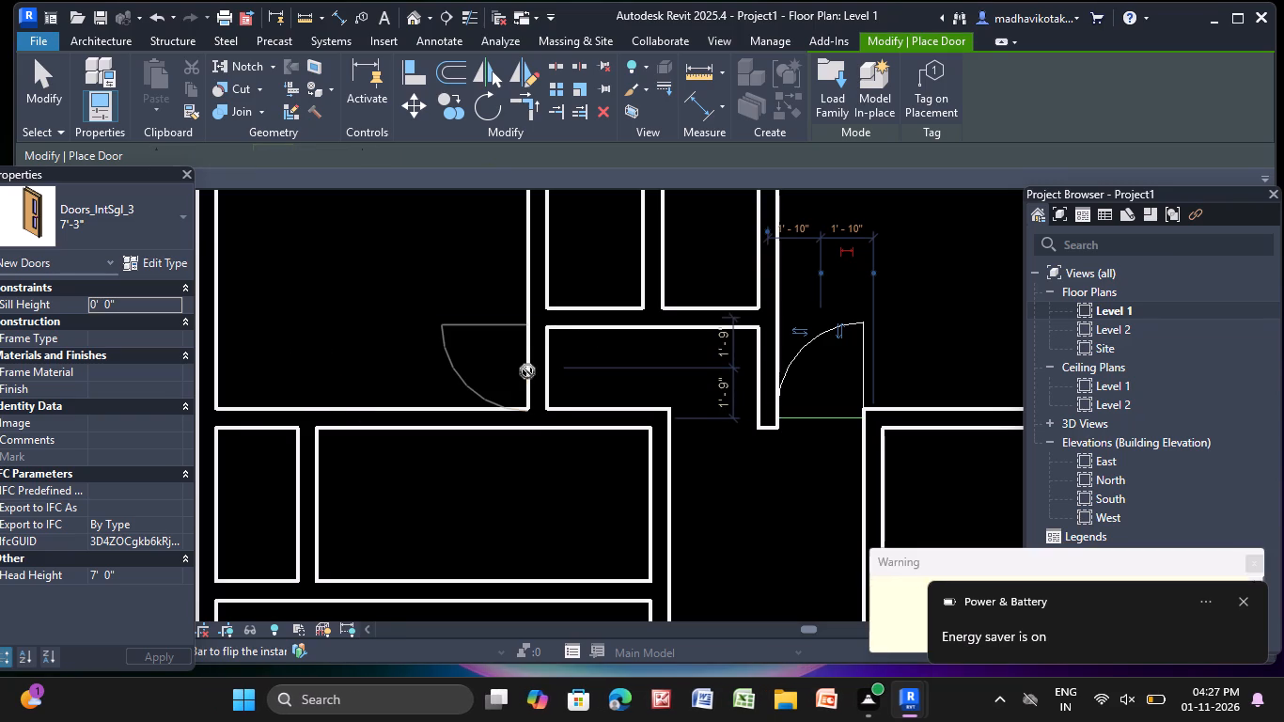
Place a 7'-3" door in the bottom-middle room's upper wall, opening into the lobby below the stairs, about 2'-6" from the lobby's left wall.
{"action": "scroll", "coordinate": [528, 369], "scroll_direction": "down", "scroll_amount": 3}
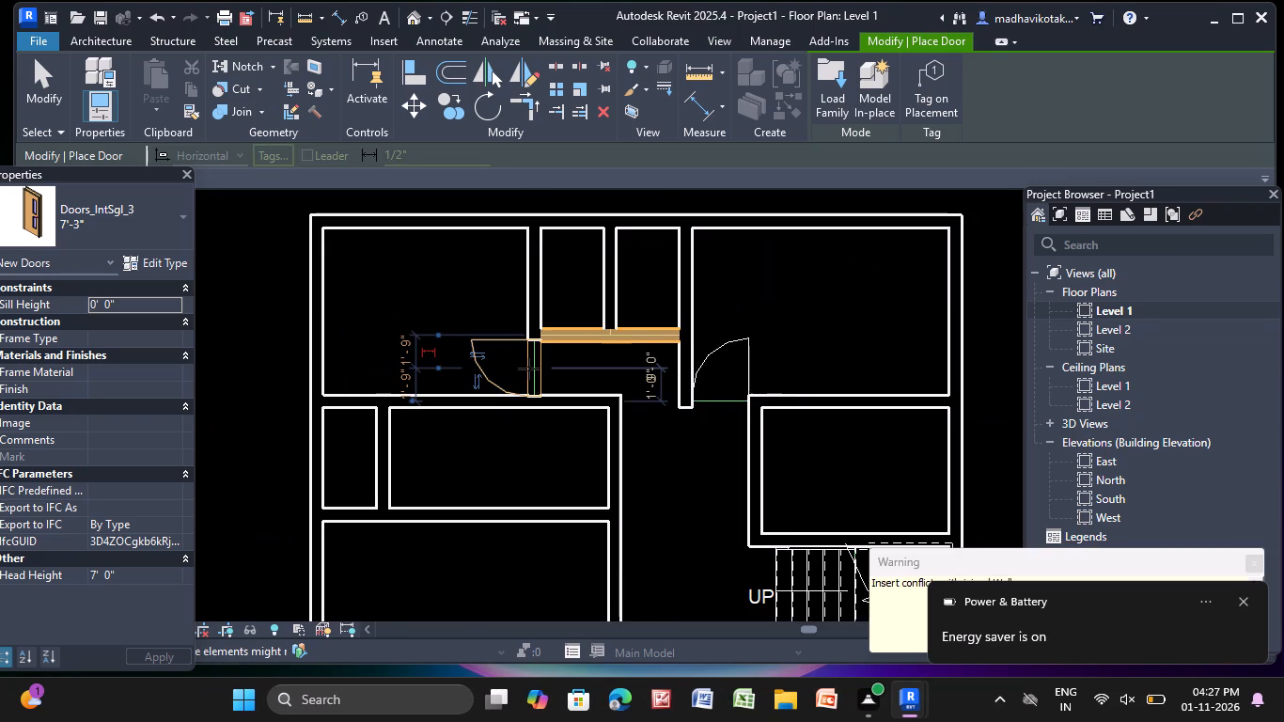
{"action": "scroll", "coordinate": [527, 368], "scroll_direction": "down", "scroll_amount": 5}
{"action": "middle_click_drag", "start_coordinate": [525, 367], "coordinate": [509, 298]}
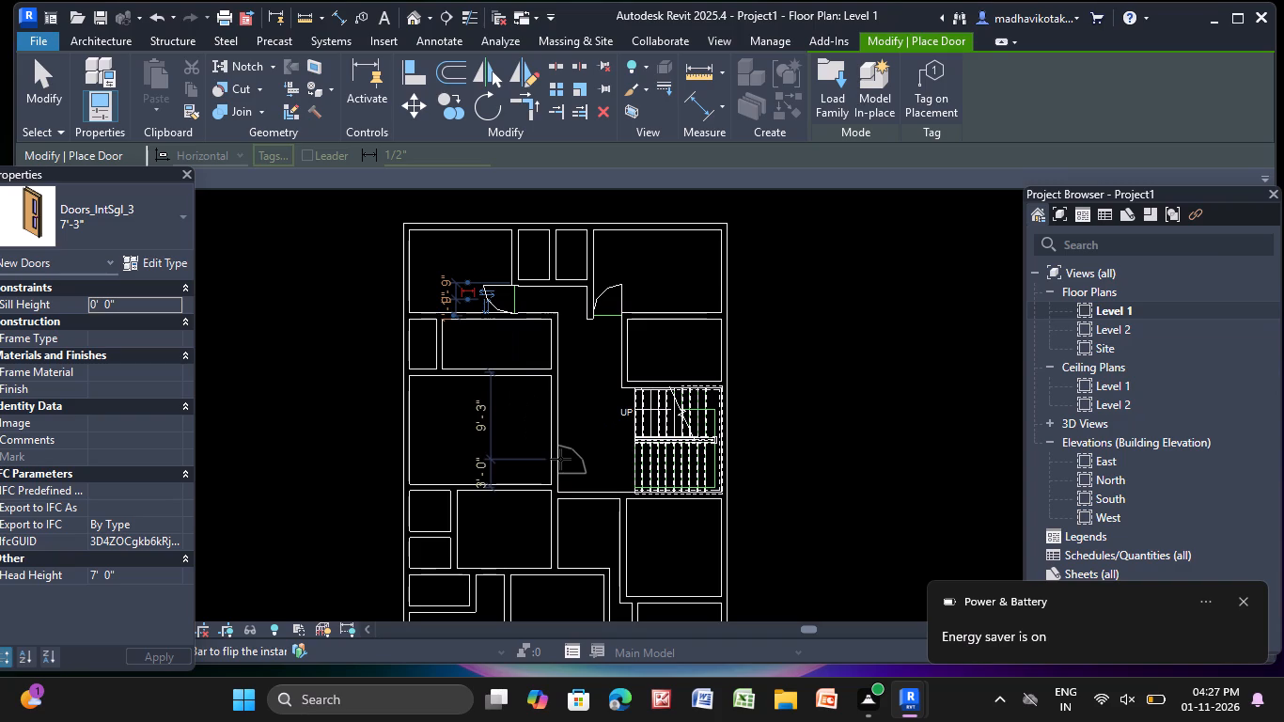
{"action": "middle_click_drag", "start_coordinate": [559, 454], "coordinate": [490, 247]}
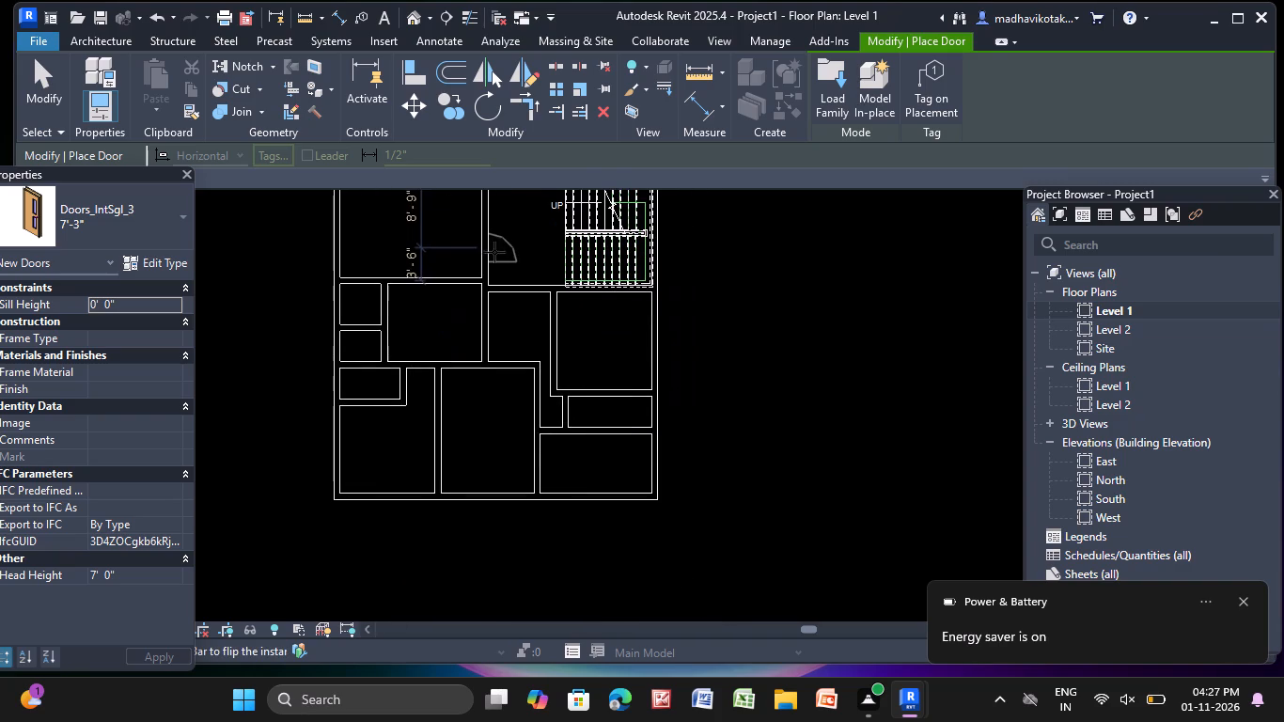
{"action": "scroll", "coordinate": [509, 369], "scroll_direction": "up", "scroll_amount": 9}
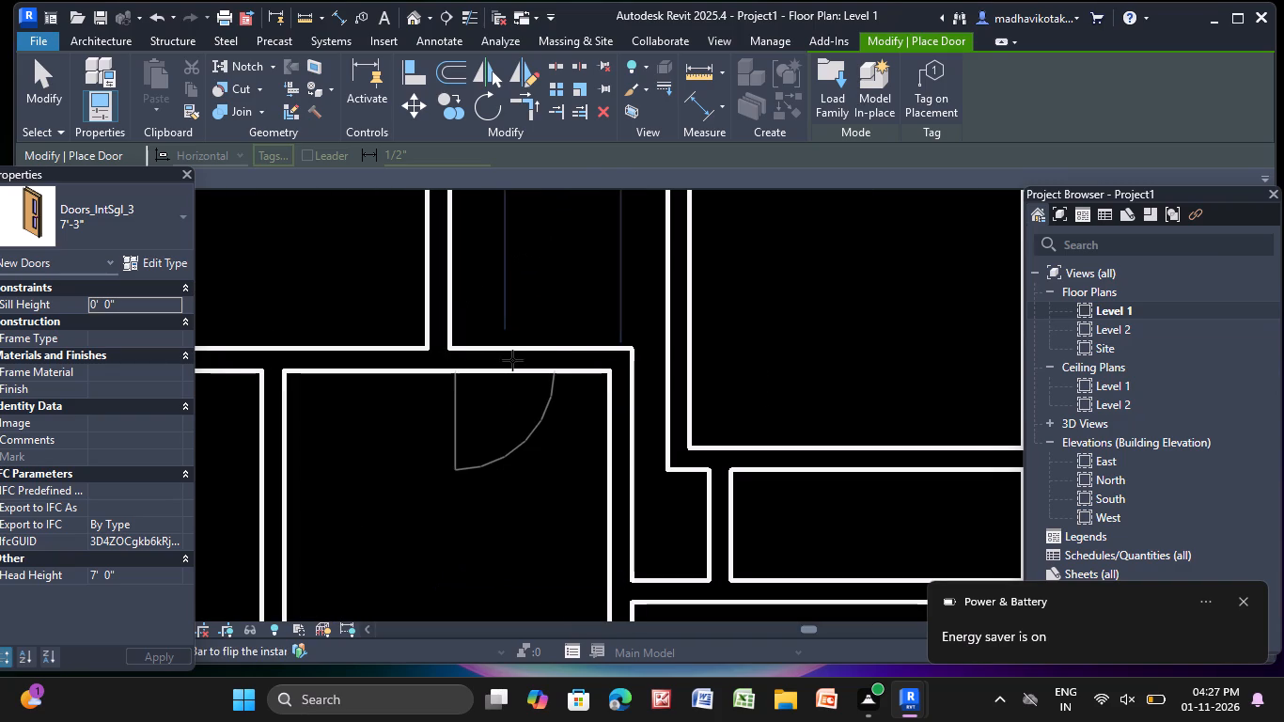
{"action": "left_click", "coordinate": [512, 359]}
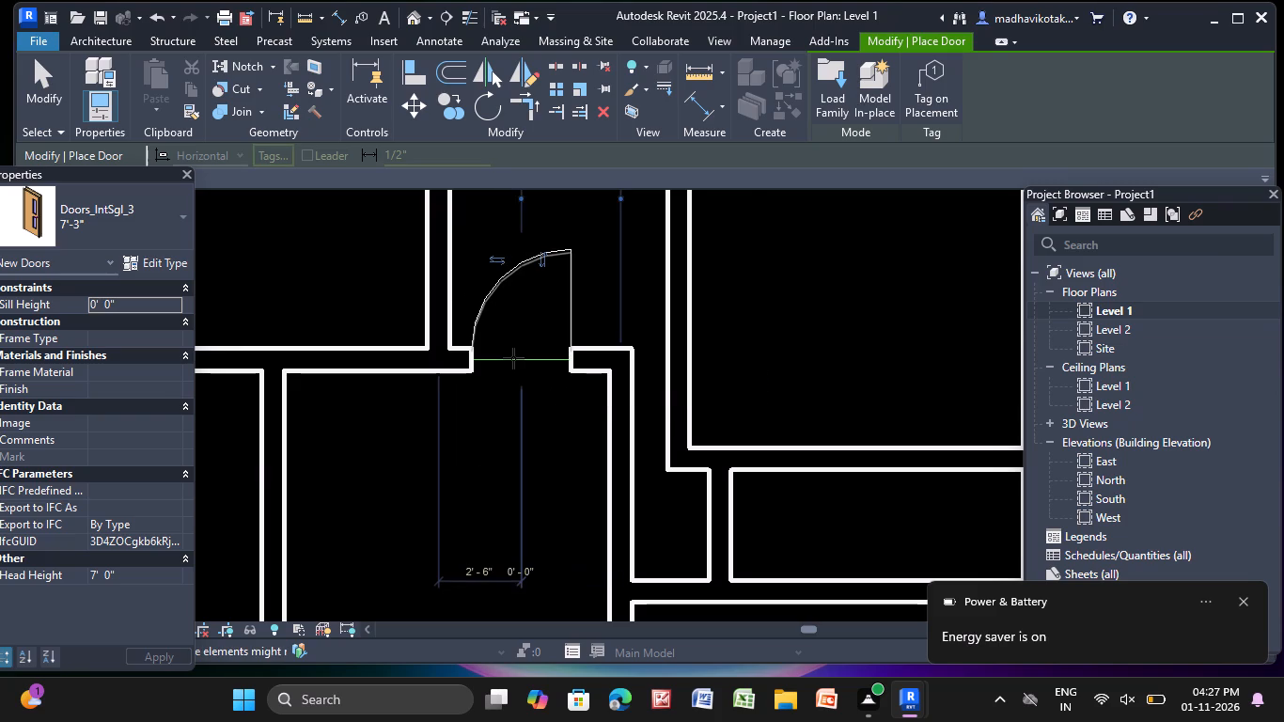
Place a 7'-3" door in the left wall of the room below the stairs, opening into it, about 2'-6" from its upper wall.
{"action": "scroll", "coordinate": [513, 356], "scroll_direction": "down", "scroll_amount": 4}
{"action": "middle_click_drag", "start_coordinate": [513, 356], "coordinate": [432, 472]}
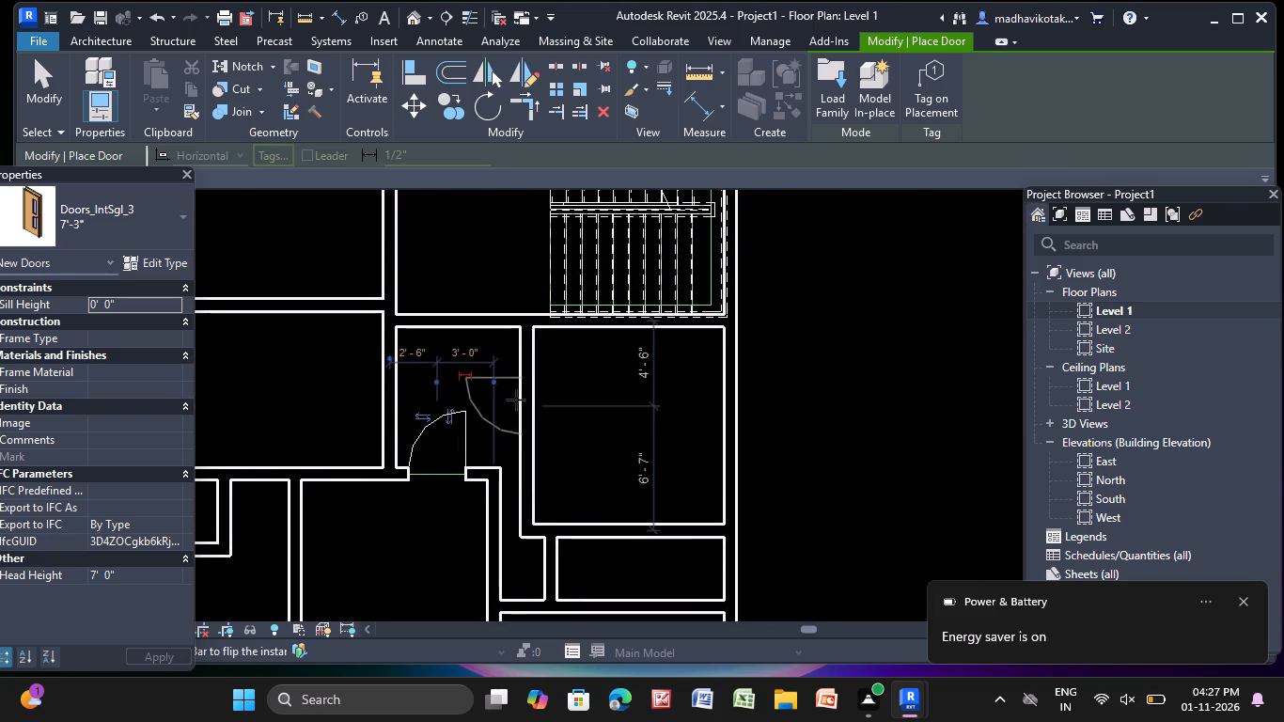
{"action": "scroll", "coordinate": [524, 362], "scroll_direction": "up", "scroll_amount": 5}
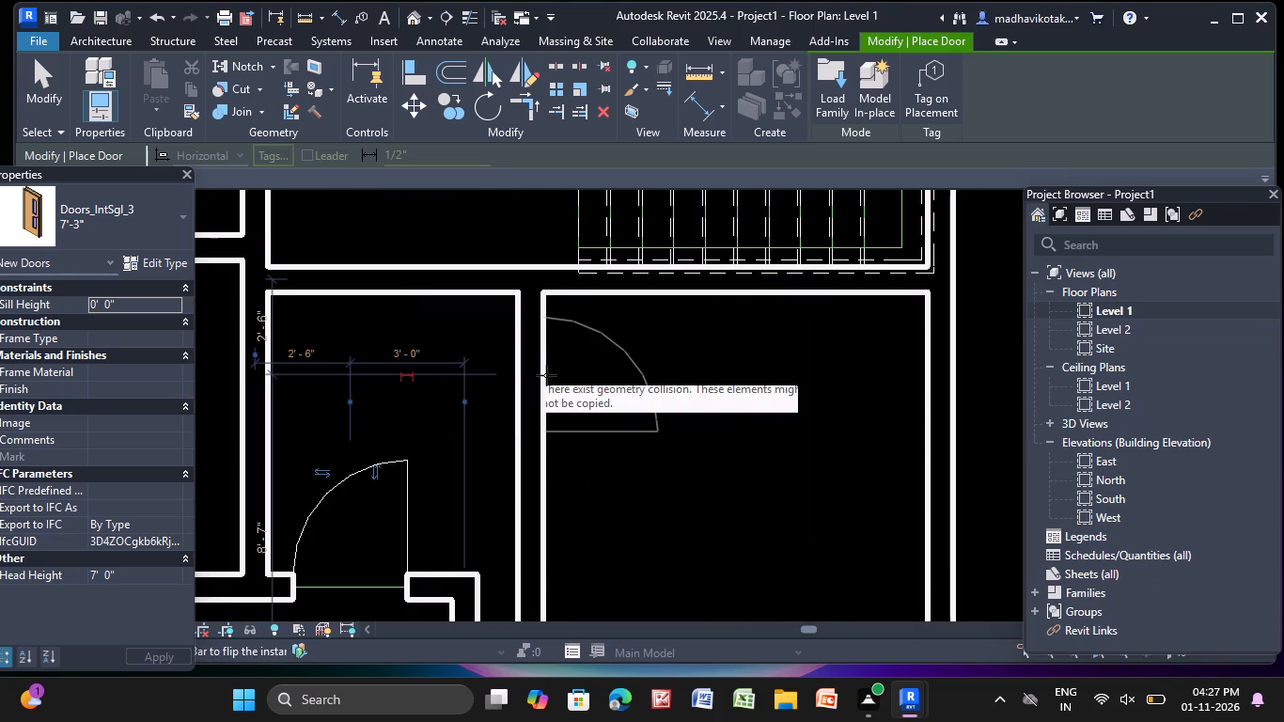
{"action": "left_click", "coordinate": [546, 375]}
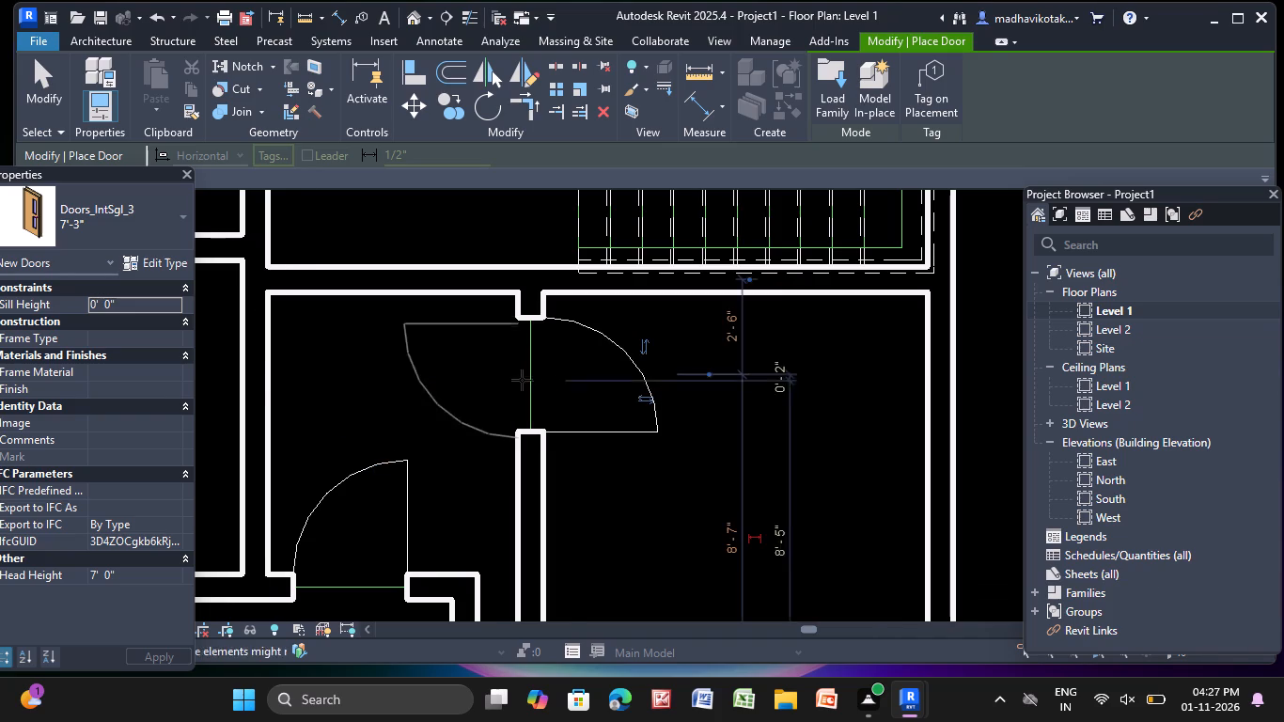
Place a 7'-3" door at the top of the lower-left room's entry passage, opening upward, about 2'-2" and 1'-7" from the passage walls.
{"action": "scroll", "coordinate": [520, 380], "scroll_direction": "down", "scroll_amount": 4}
{"action": "scroll", "coordinate": [399, 427], "scroll_direction": "down", "scroll_amount": 3}
{"action": "middle_click_drag", "start_coordinate": [398, 428], "coordinate": [547, 292]}
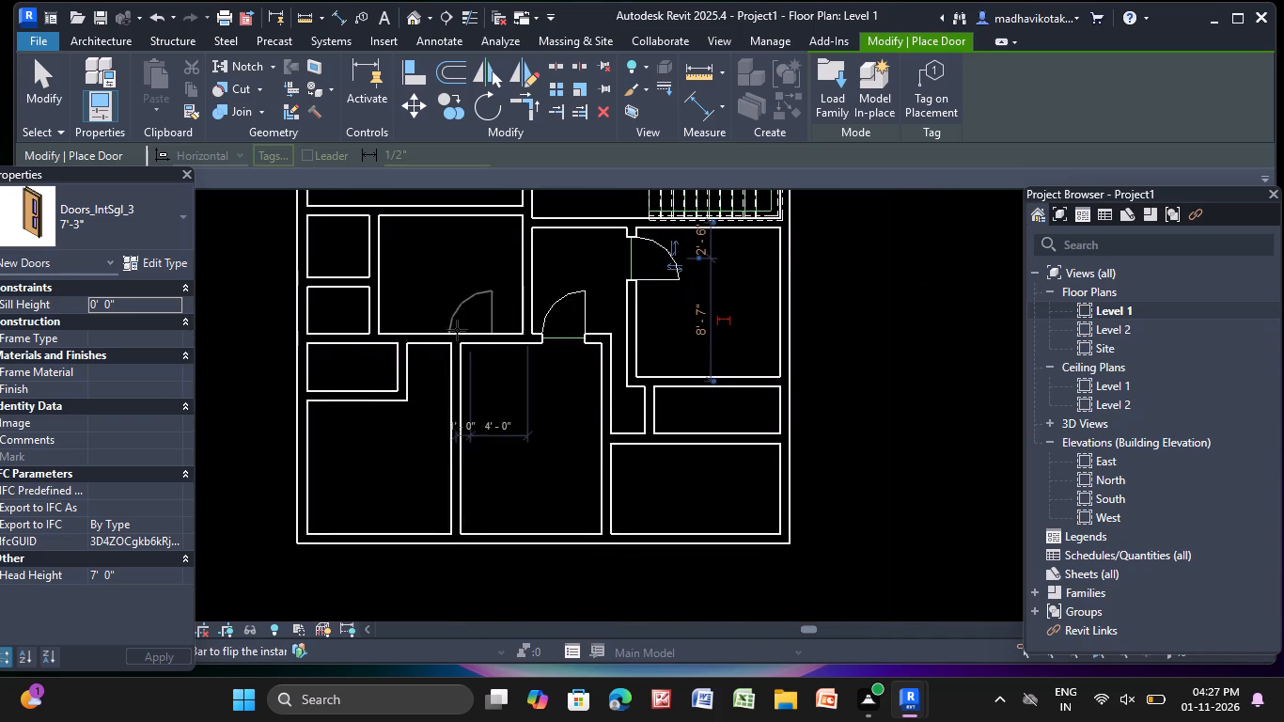
{"action": "scroll", "coordinate": [430, 335], "scroll_direction": "up", "scroll_amount": 8}
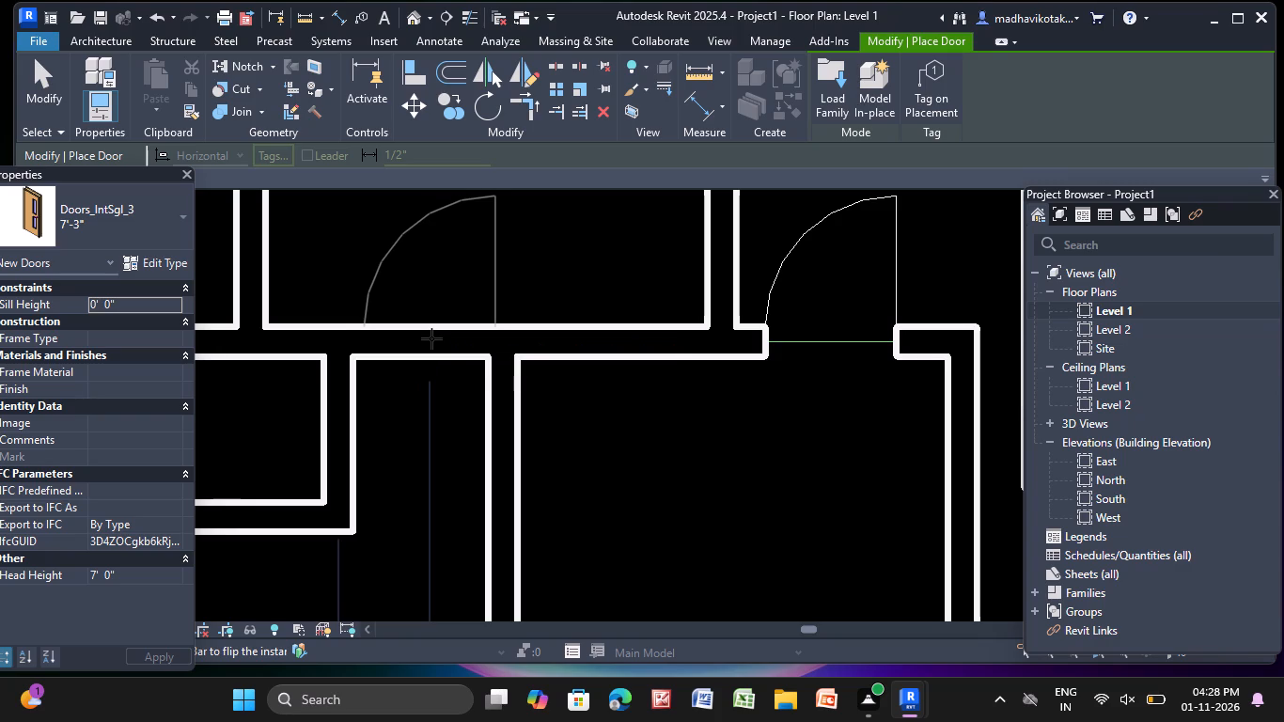
{"action": "left_click", "coordinate": [431, 338]}
Place a 7'-3" door in the large middle-left room's lower wall, opening into the room below, about 2'-6" from that room's right wall.
{"action": "scroll", "coordinate": [429, 334], "scroll_direction": "down", "scroll_amount": 5}
{"action": "middle_click_drag", "start_coordinate": [424, 322], "coordinate": [413, 346]}
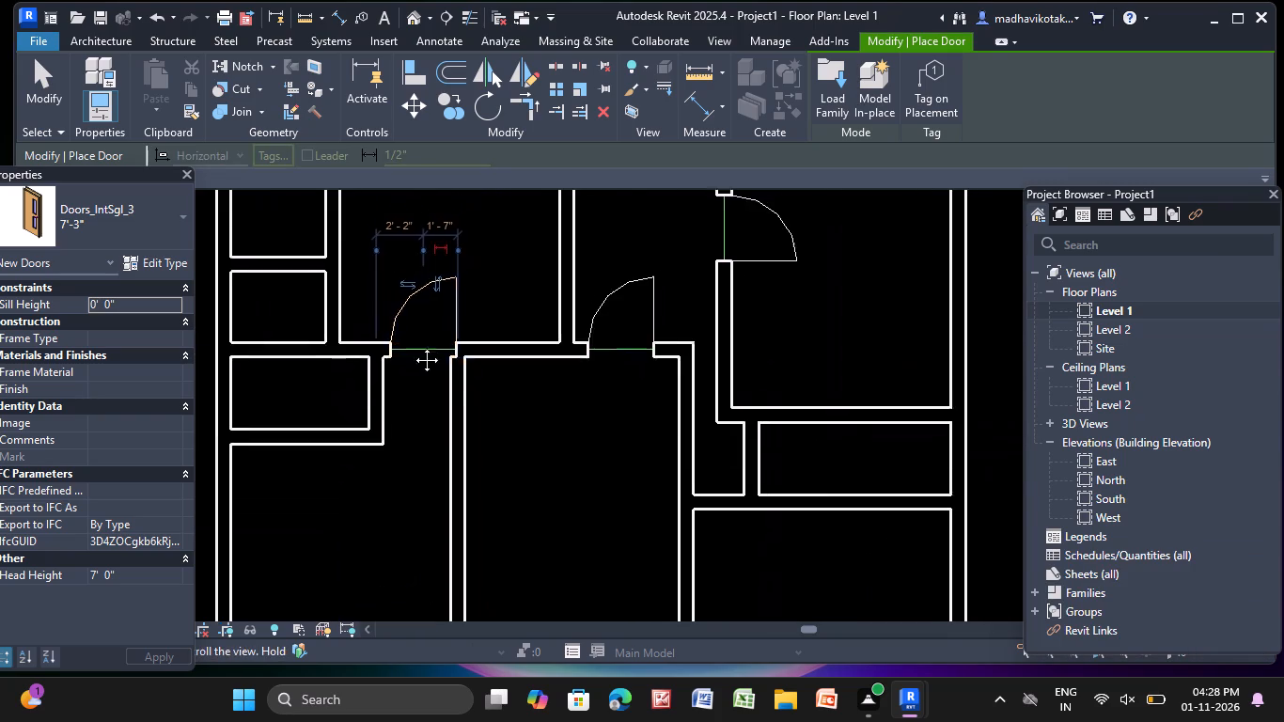
{"action": "middle_click_drag", "start_coordinate": [413, 346], "coordinate": [409, 499]}
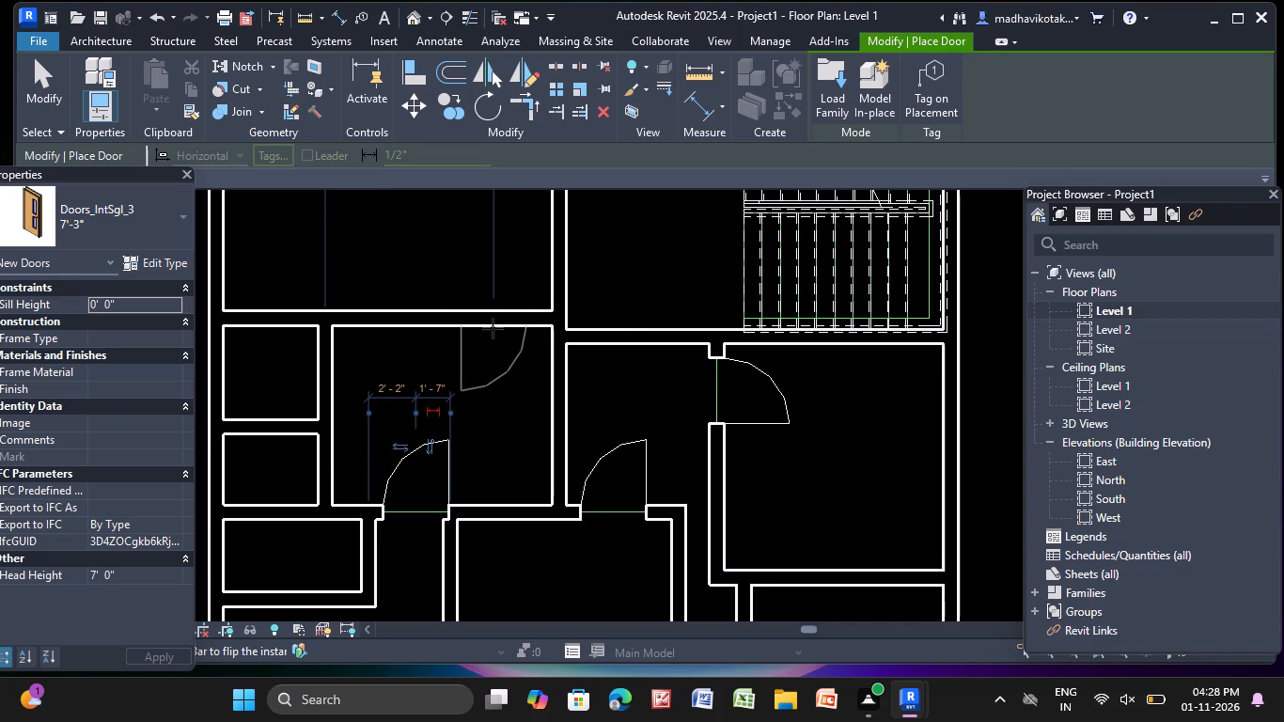
{"action": "left_click", "coordinate": [505, 322]}
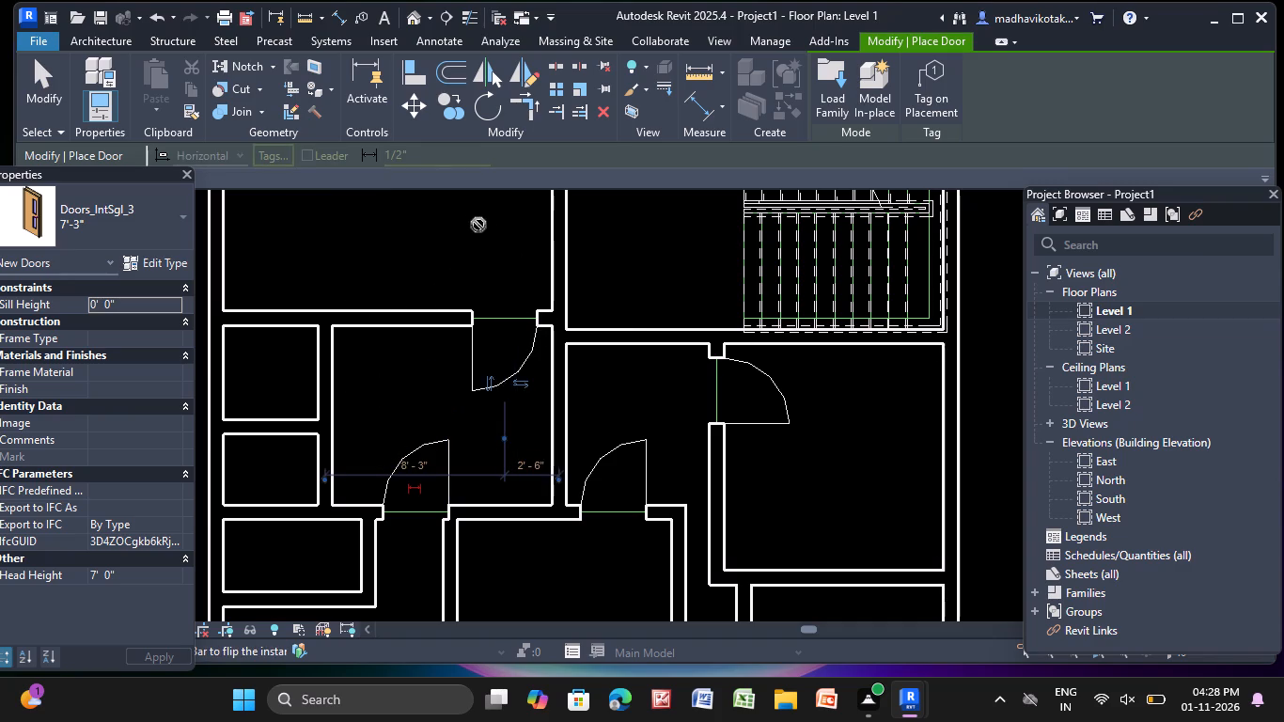
Place a 7'-3" door in the large middle-left room's upper wall, opening into it, about 3'-0" from the partition between the two rooms above.
{"action": "scroll", "coordinate": [478, 228], "scroll_direction": "down", "scroll_amount": 5}
{"action": "middle_click_drag", "start_coordinate": [478, 237], "coordinate": [556, 484]}
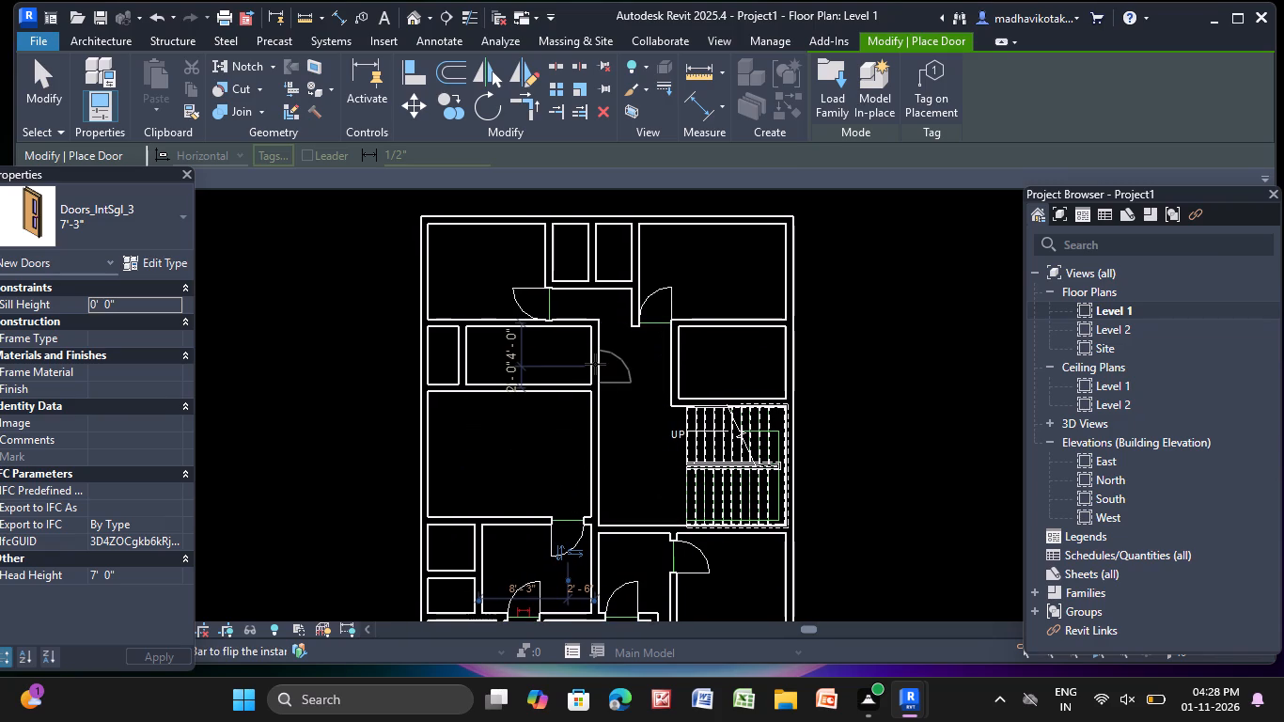
{"action": "left_click", "coordinate": [493, 388]}
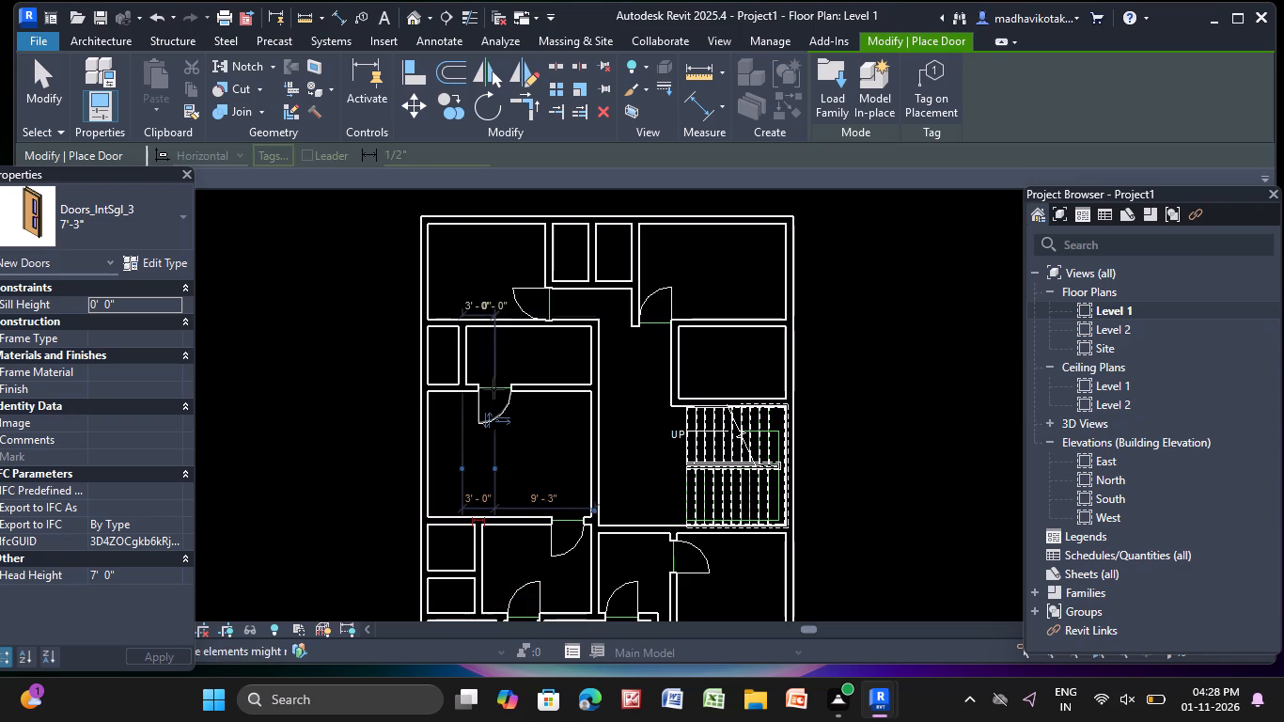
Place a 7'-3" door in the left wall of the room above the stairs, opening into it, about 3'-0" from its upper wall.
{"action": "scroll", "coordinate": [537, 485], "scroll_direction": "down", "scroll_amount": 2}
{"action": "middle_click_drag", "start_coordinate": [549, 479], "coordinate": [517, 382]}
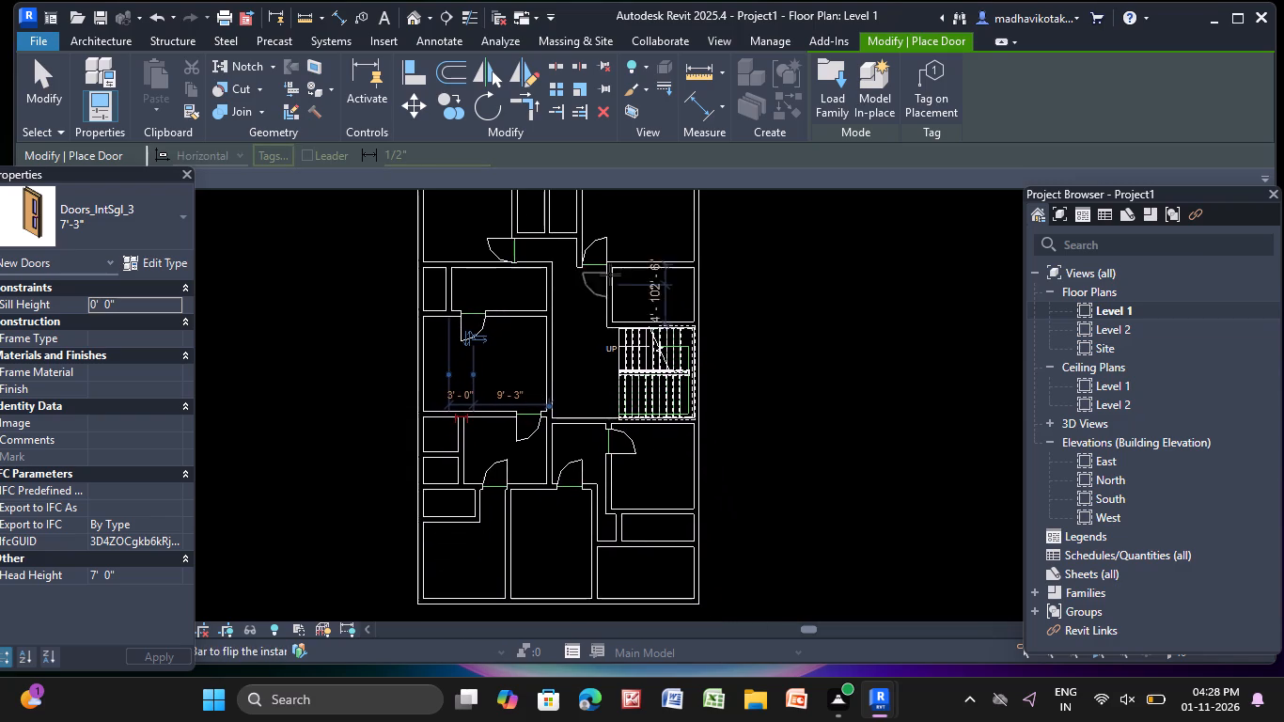
{"action": "scroll", "coordinate": [610, 273], "scroll_direction": "up", "scroll_amount": 3}
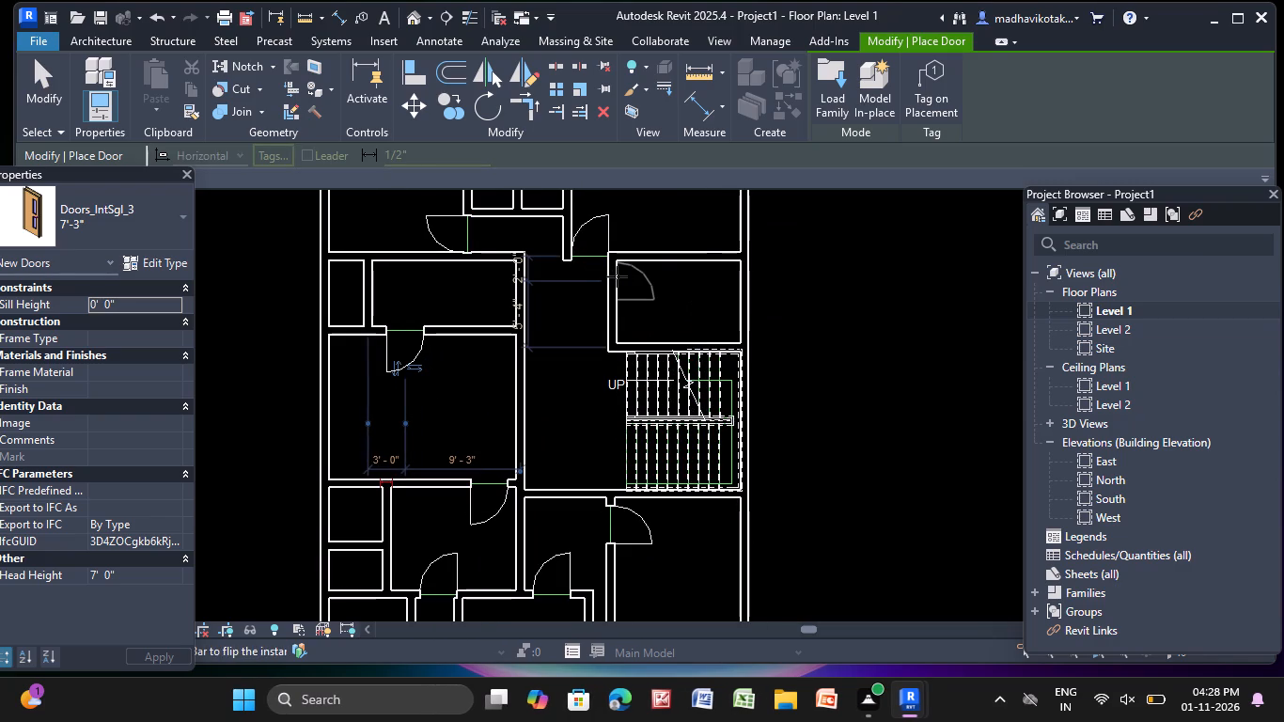
{"action": "left_click", "coordinate": [618, 290]}
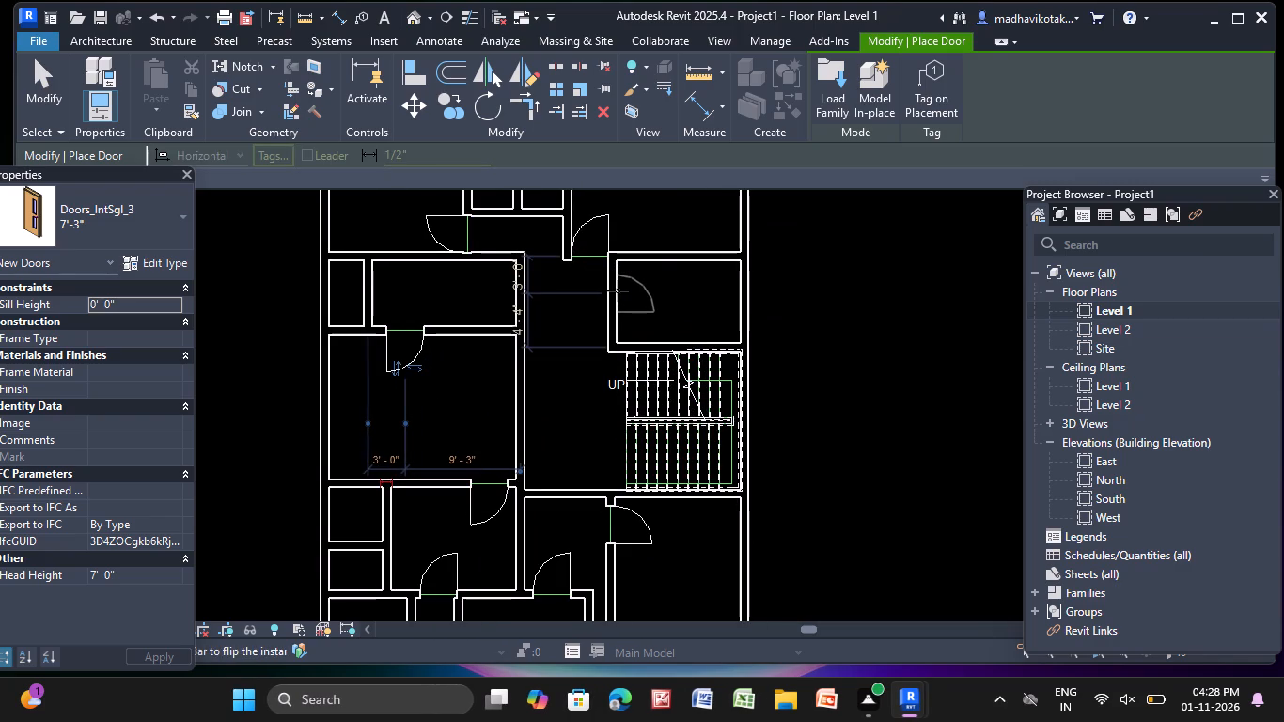
Place a 7'-3" door in the lower-right room's upper wall, at the end of the narrow passage, opening into the room.
{"action": "middle_click_drag", "start_coordinate": [663, 450], "coordinate": [654, 296]}
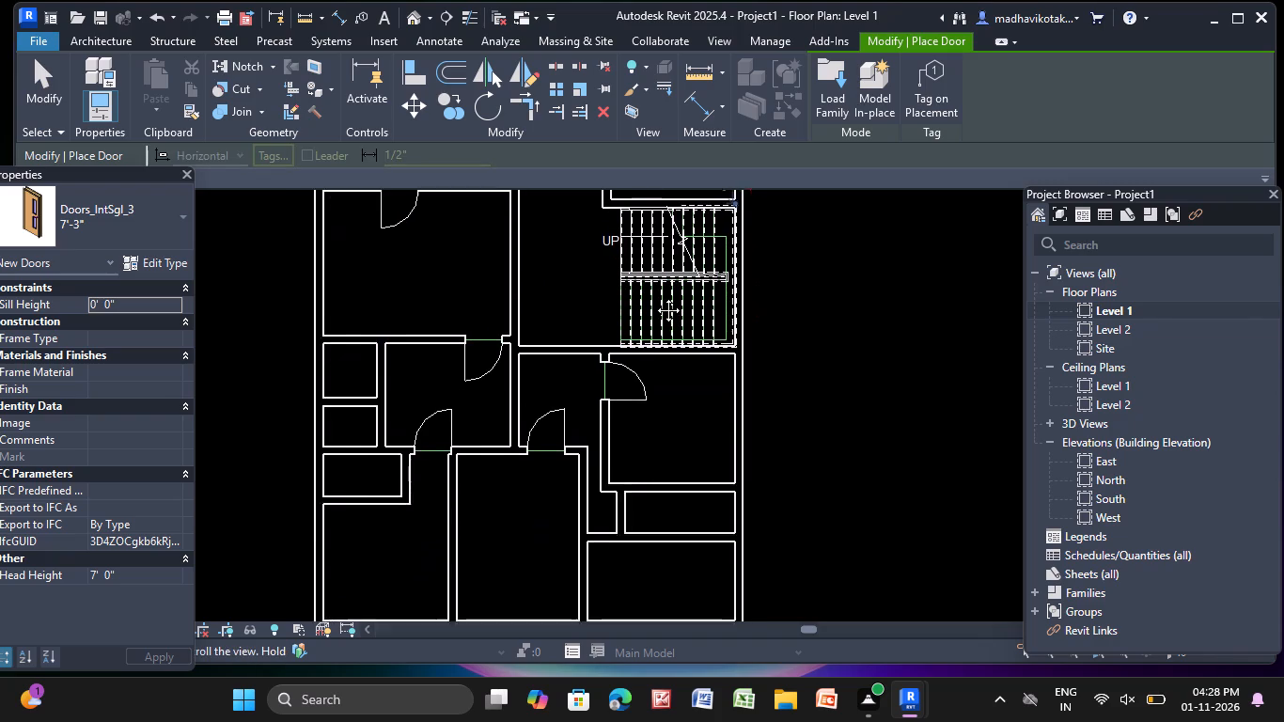
{"action": "middle_click_drag", "start_coordinate": [654, 296], "coordinate": [638, 247]}
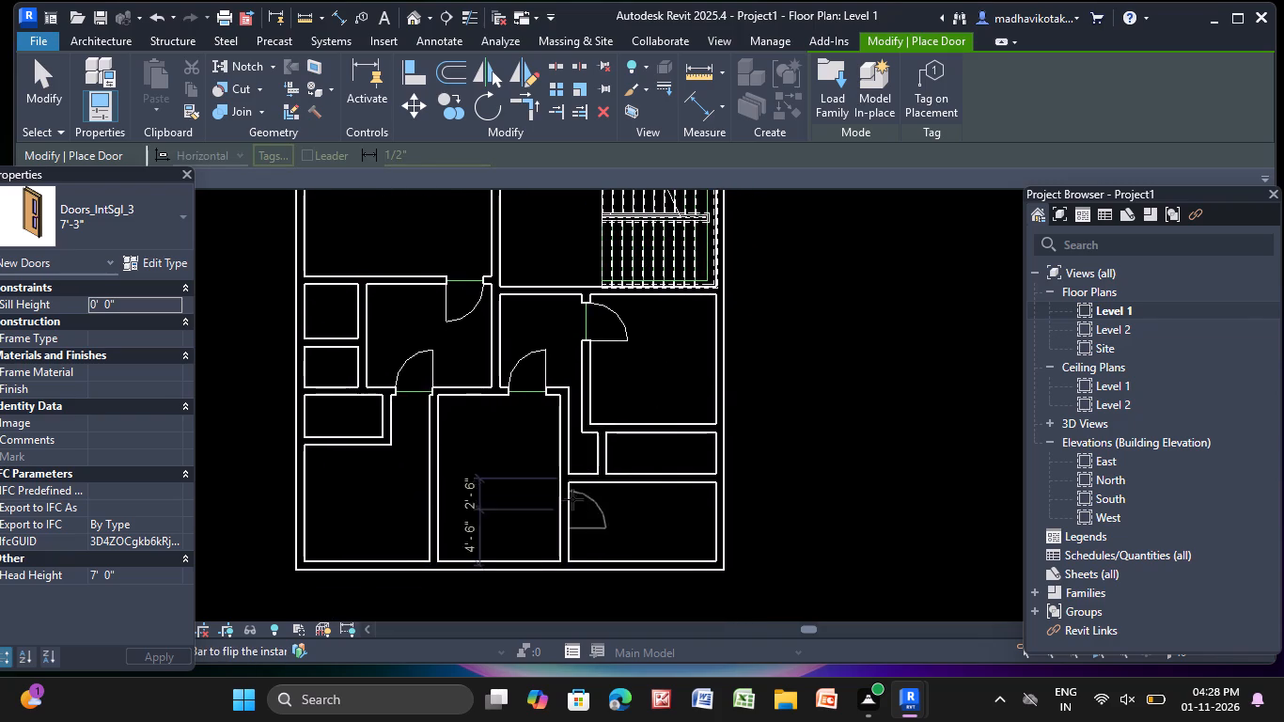
{"action": "scroll", "coordinate": [571, 478], "scroll_direction": "up", "scroll_amount": 7}
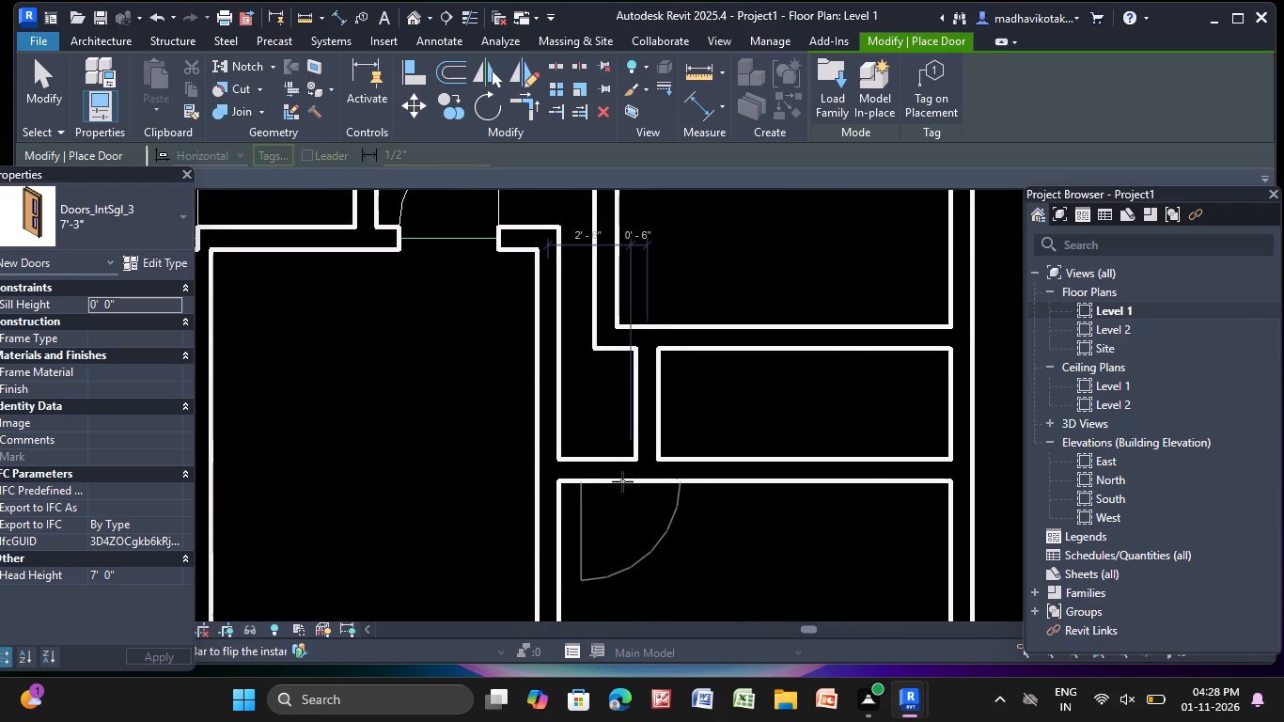
{"action": "left_click", "coordinate": [622, 481]}
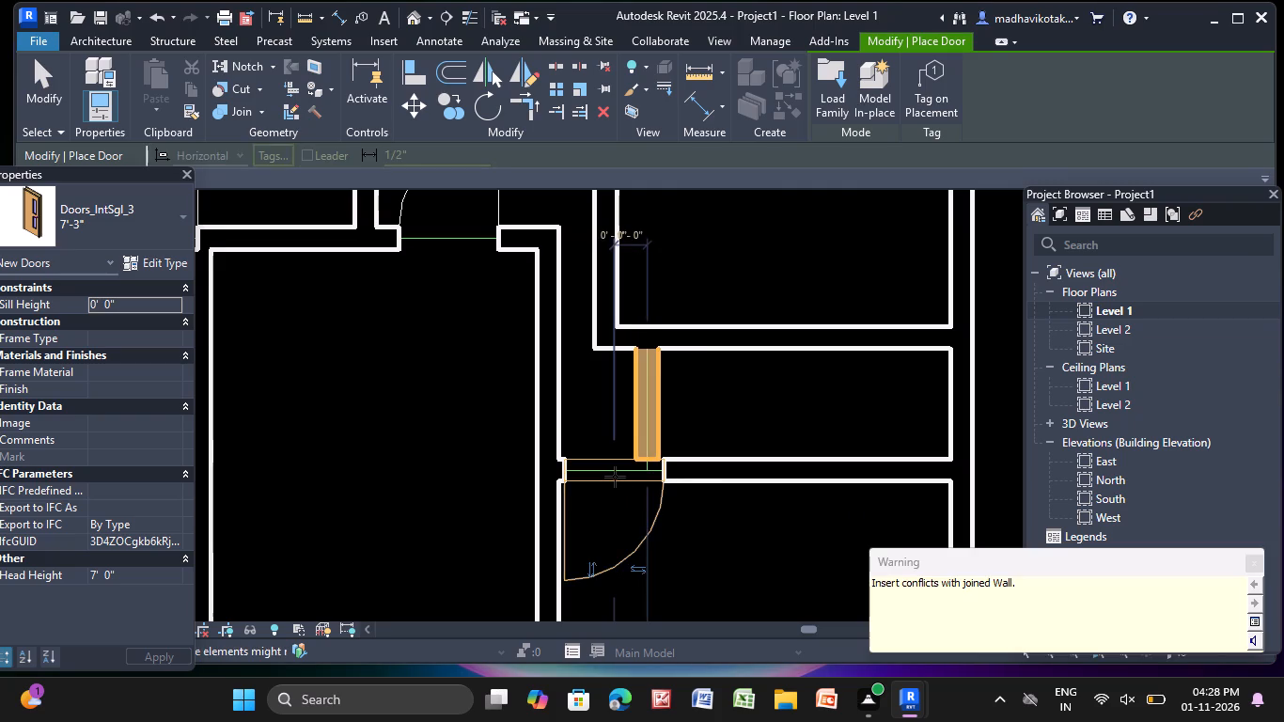
{"action": "key", "text": "Escape"}
Look over the doors placed across the Level 1 plan and end the door placement.
{"action": "scroll", "coordinate": [583, 416], "scroll_direction": "down", "scroll_amount": 4}
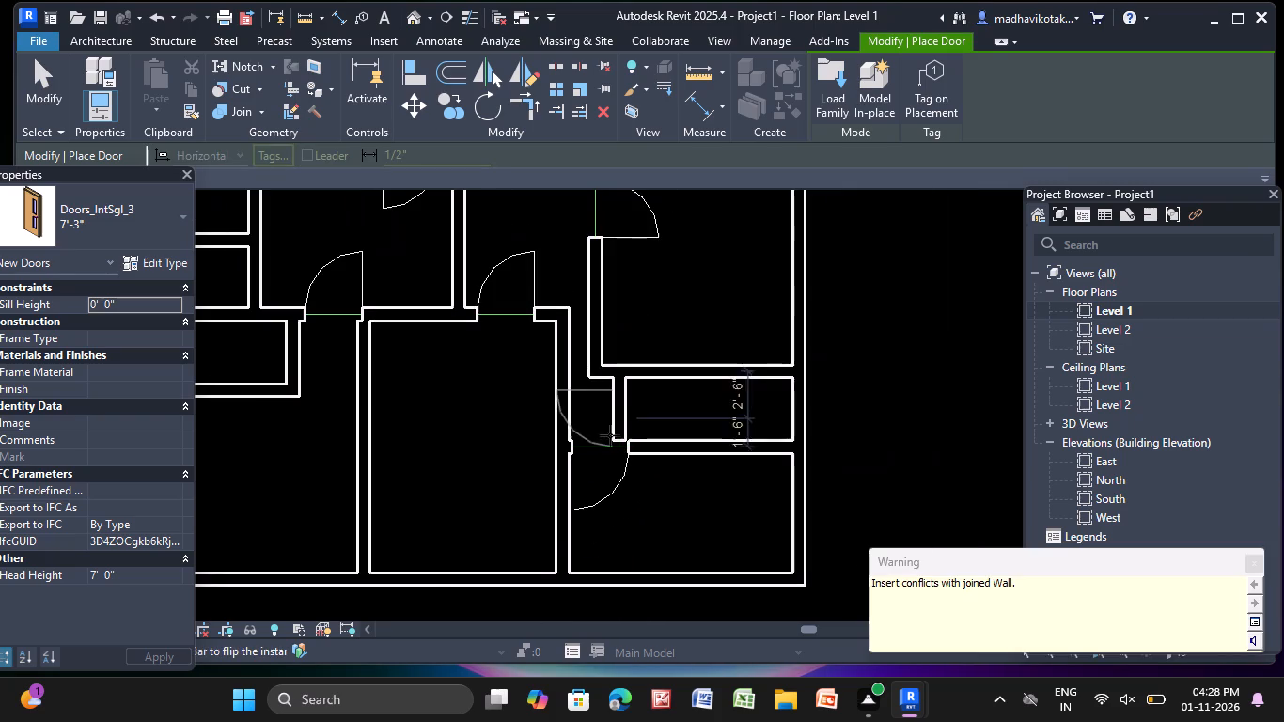
{"action": "scroll", "coordinate": [507, 391], "scroll_direction": "down", "scroll_amount": 3}
{"action": "middle_click_drag", "start_coordinate": [505, 392], "coordinate": [561, 545]}
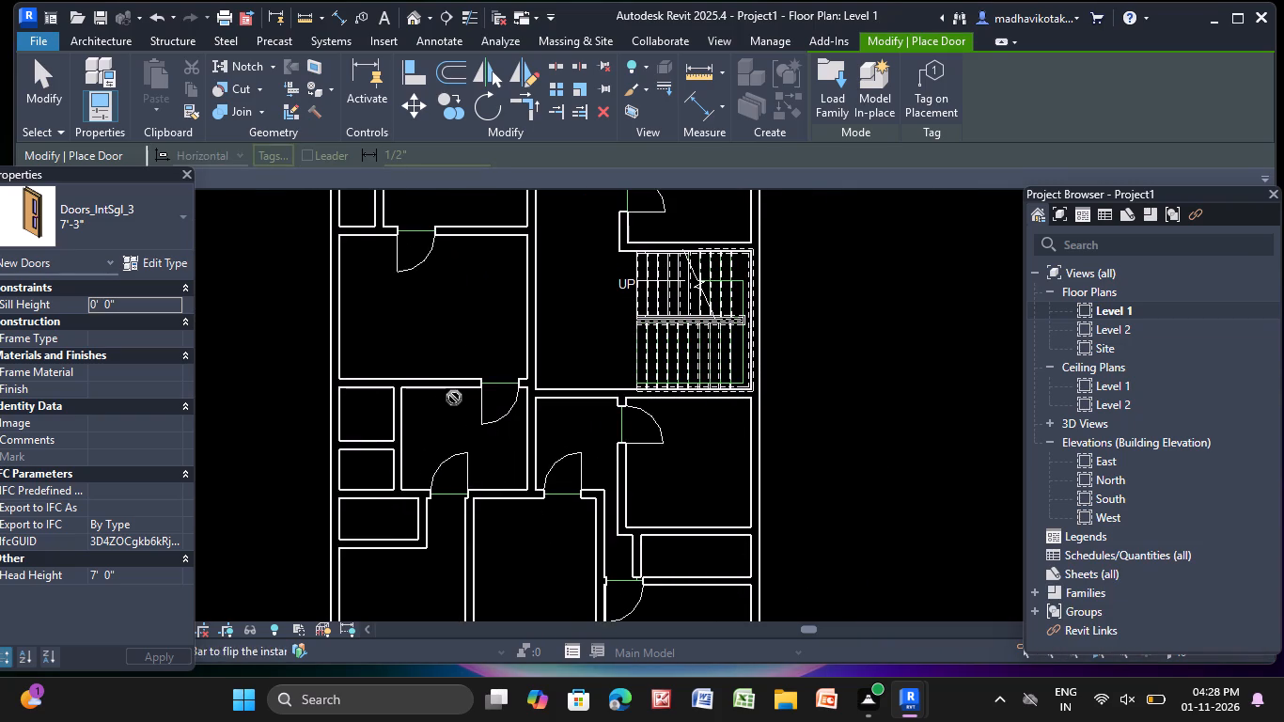
{"action": "middle_click_drag", "start_coordinate": [885, 2], "coordinate": [910, 196]}
{"action": "scroll", "coordinate": [910, 196], "scroll_direction": "down", "scroll_amount": 1}
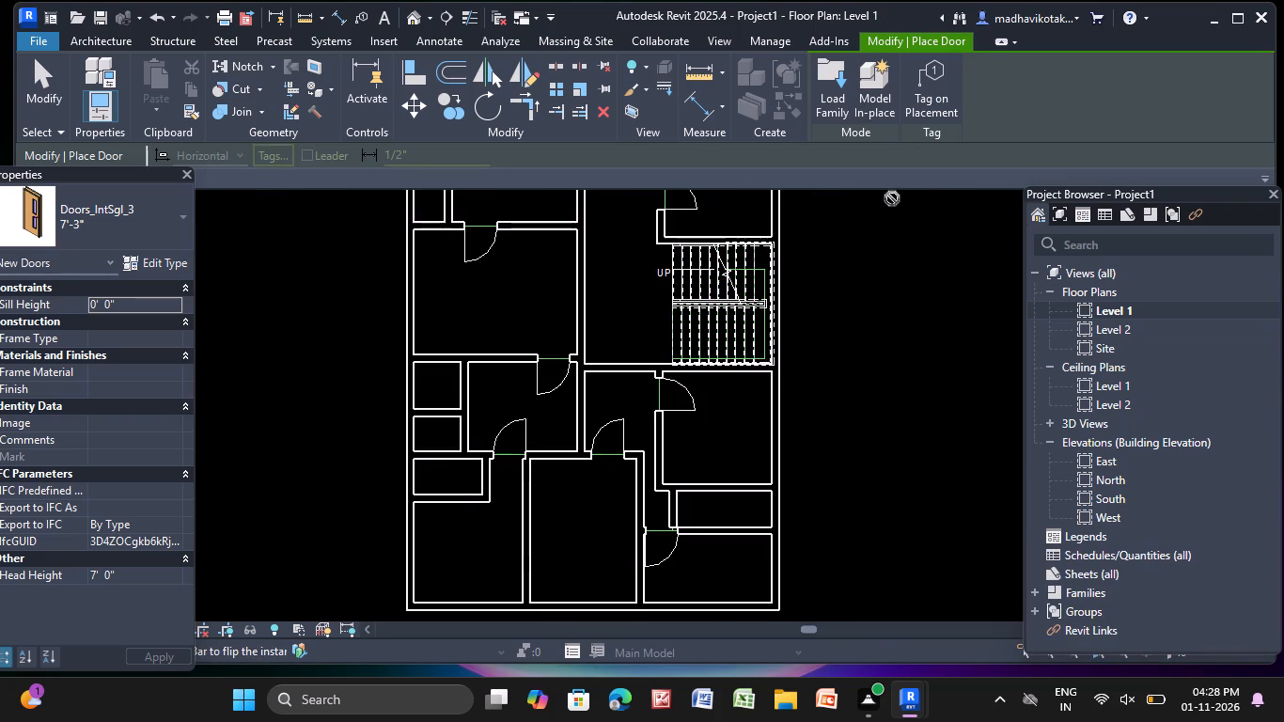
{"action": "scroll", "coordinate": [683, 302], "scroll_direction": "down", "scroll_amount": 1}
{"action": "middle_click_drag", "start_coordinate": [602, 343], "coordinate": [571, 364]}
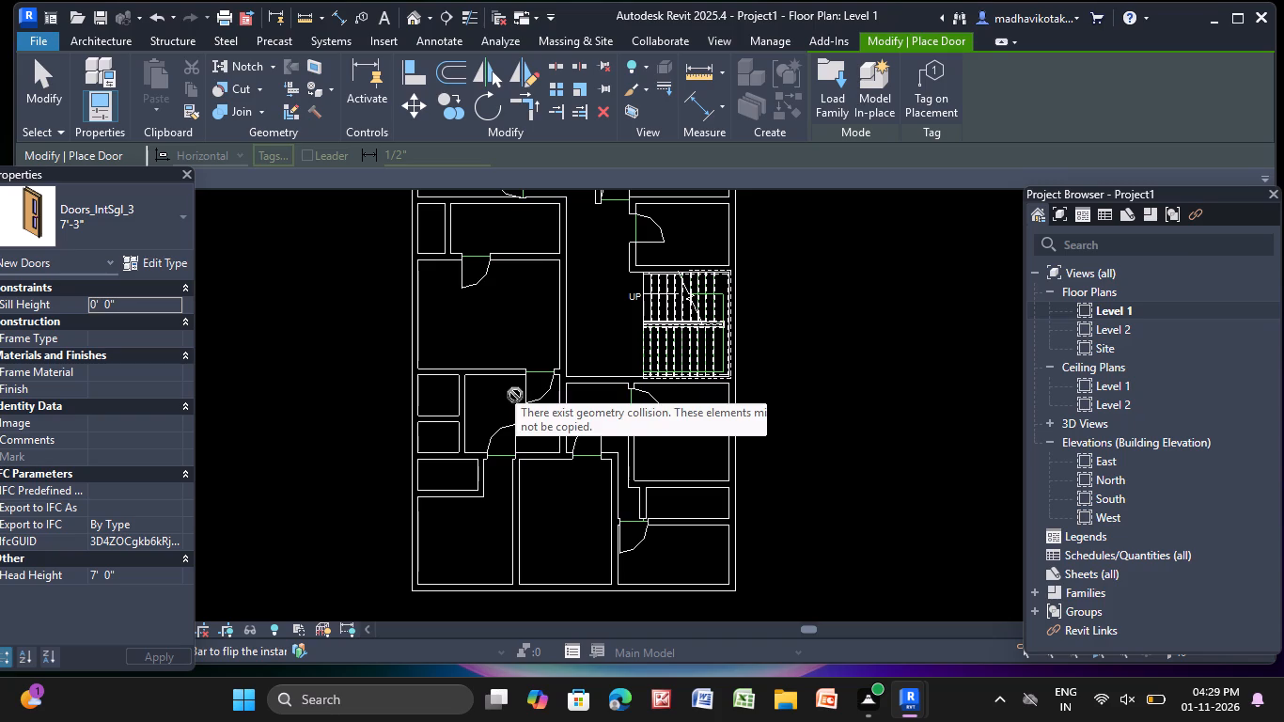
{"action": "key", "text": "Escape"}
{"action": "key", "text": "Escape"}
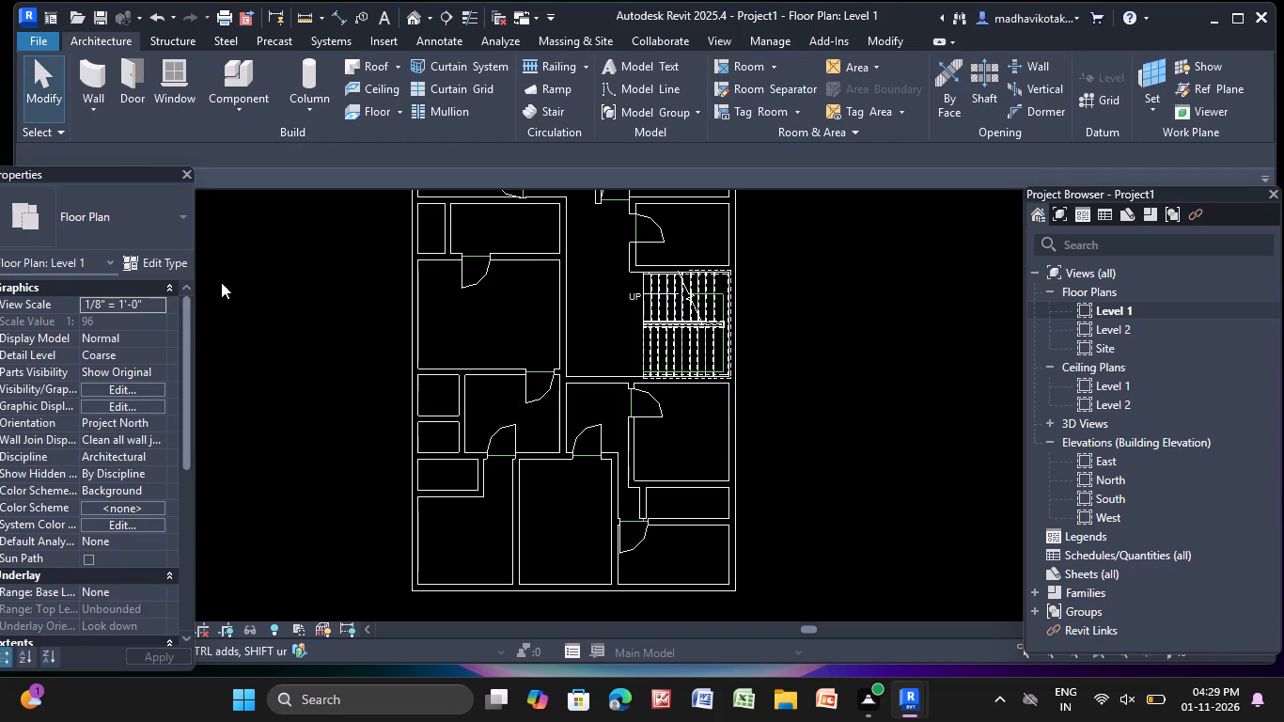
{"action": "key", "text": "Escape"}
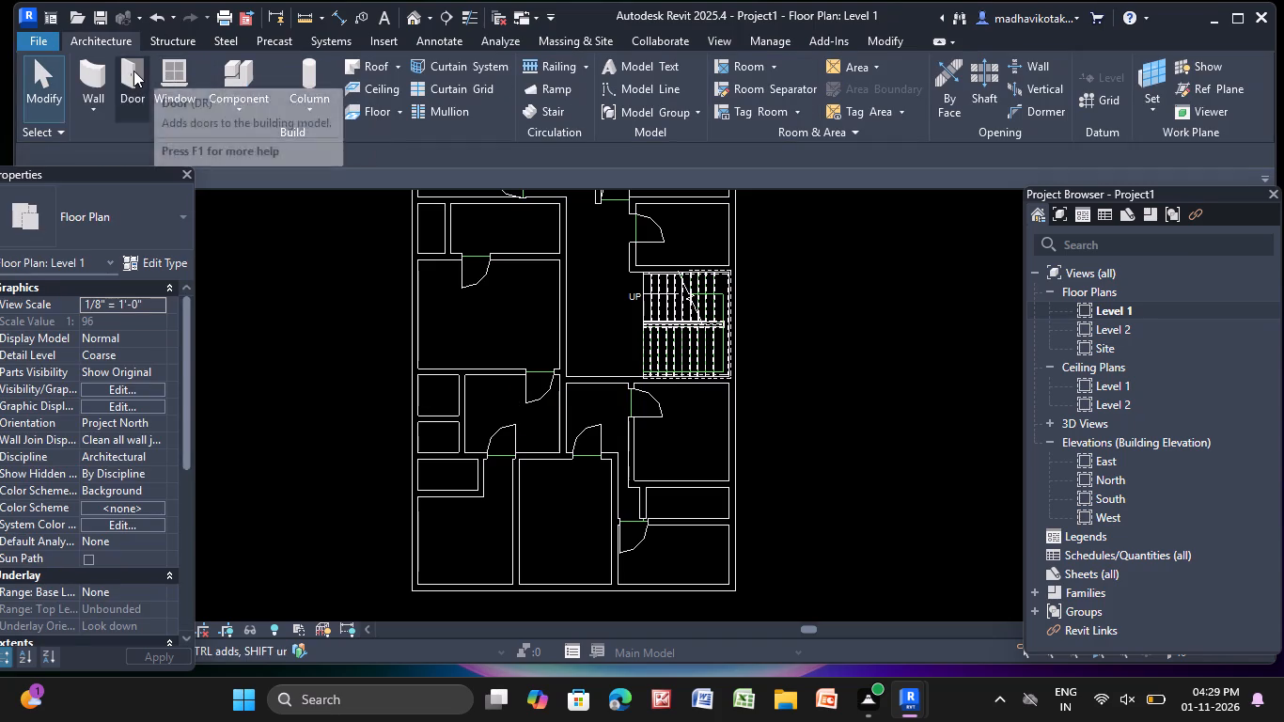
Place a Single-Flush 30" x 80" door in the small room's wall above the lower-left room, opening downward, about 2'-6" from the outer wall.
{"action": "left_click", "coordinate": [133, 71]}
{"action": "left_click", "coordinate": [130, 213]}
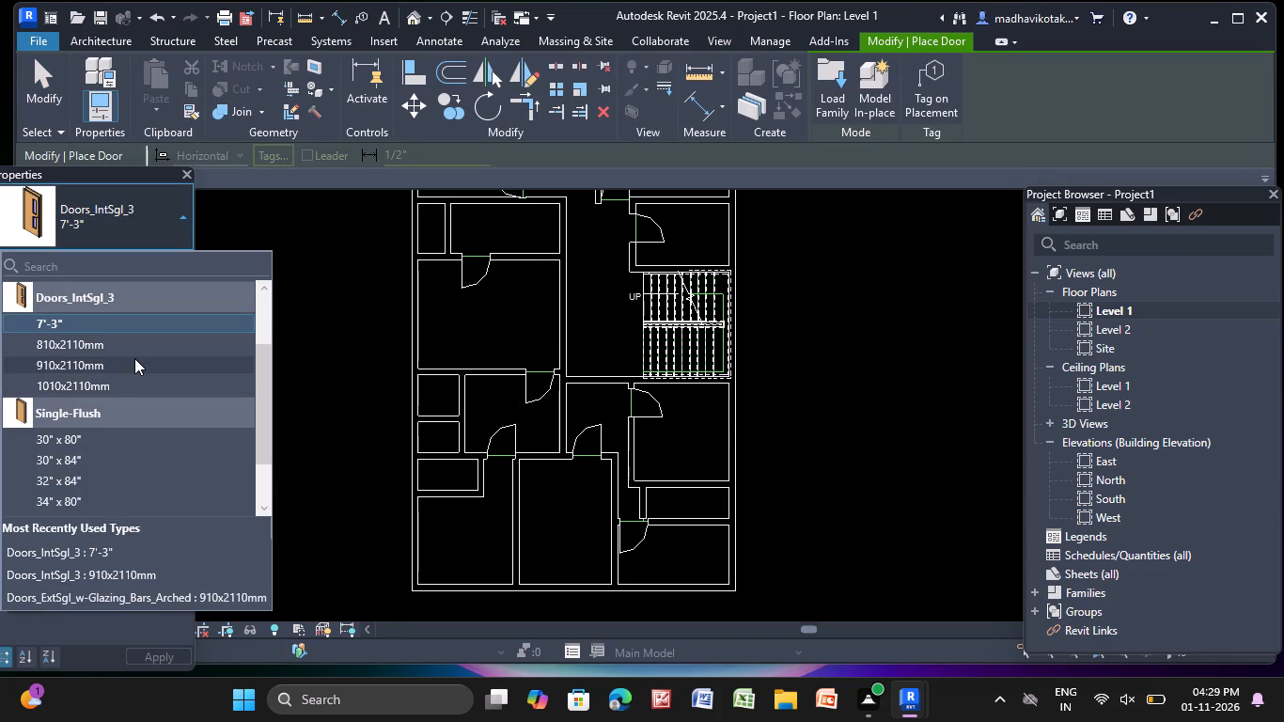
{"action": "left_click", "coordinate": [91, 443]}
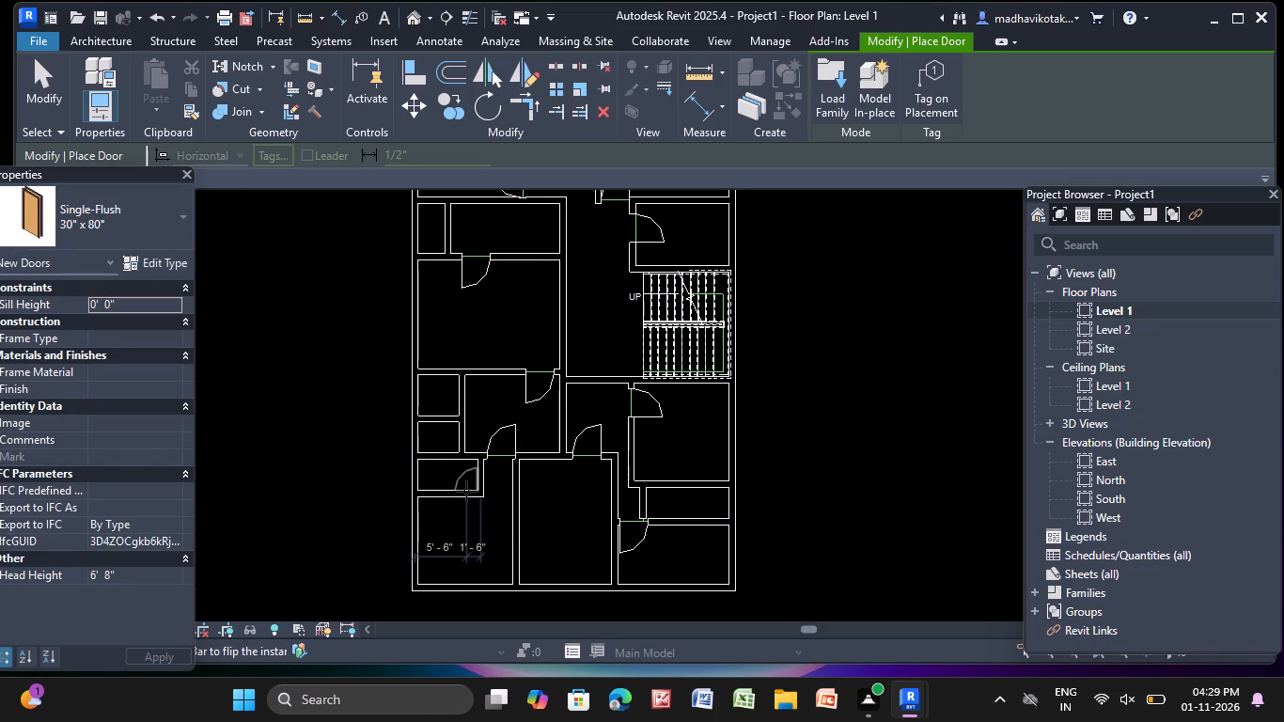
{"action": "scroll", "coordinate": [456, 472], "scroll_direction": "up", "scroll_amount": 3}
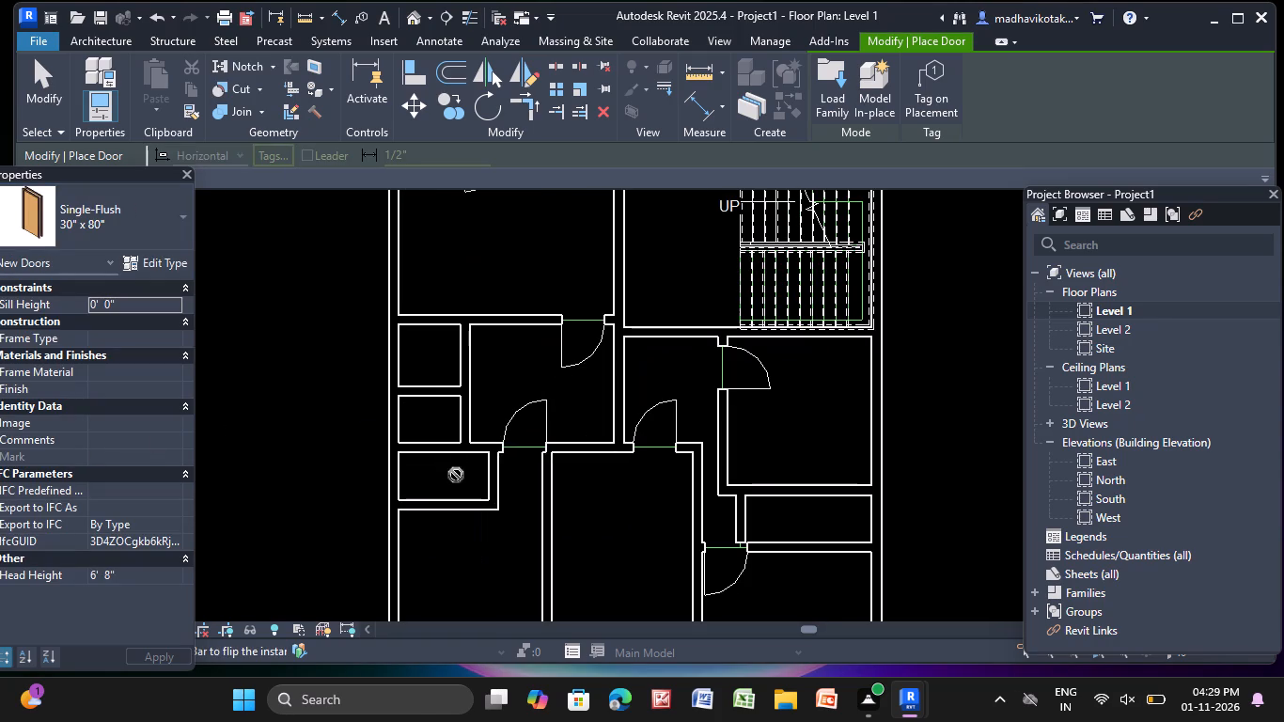
{"action": "left_click", "coordinate": [429, 513]}
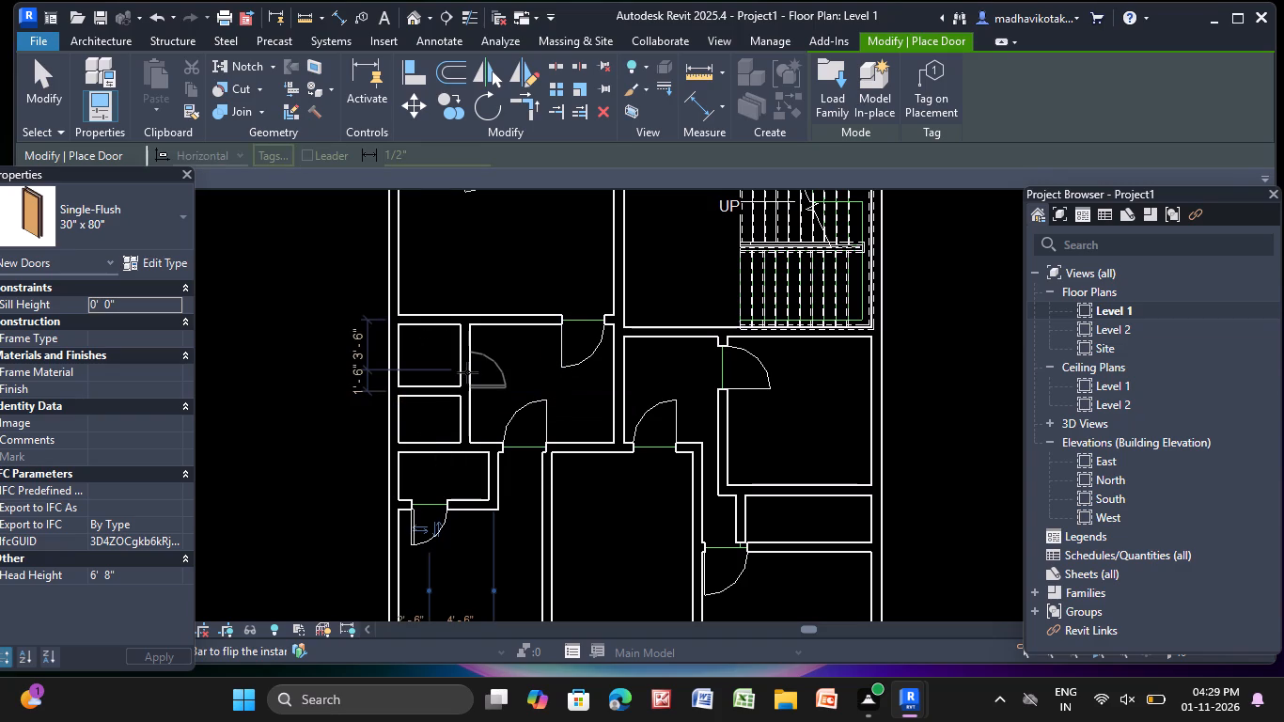
Place a Single-Flush 30" x 80" door between the upper small left-side room and the adjoining room, about 1'-6" from the lower partition.
{"action": "left_click", "coordinate": [467, 372]}
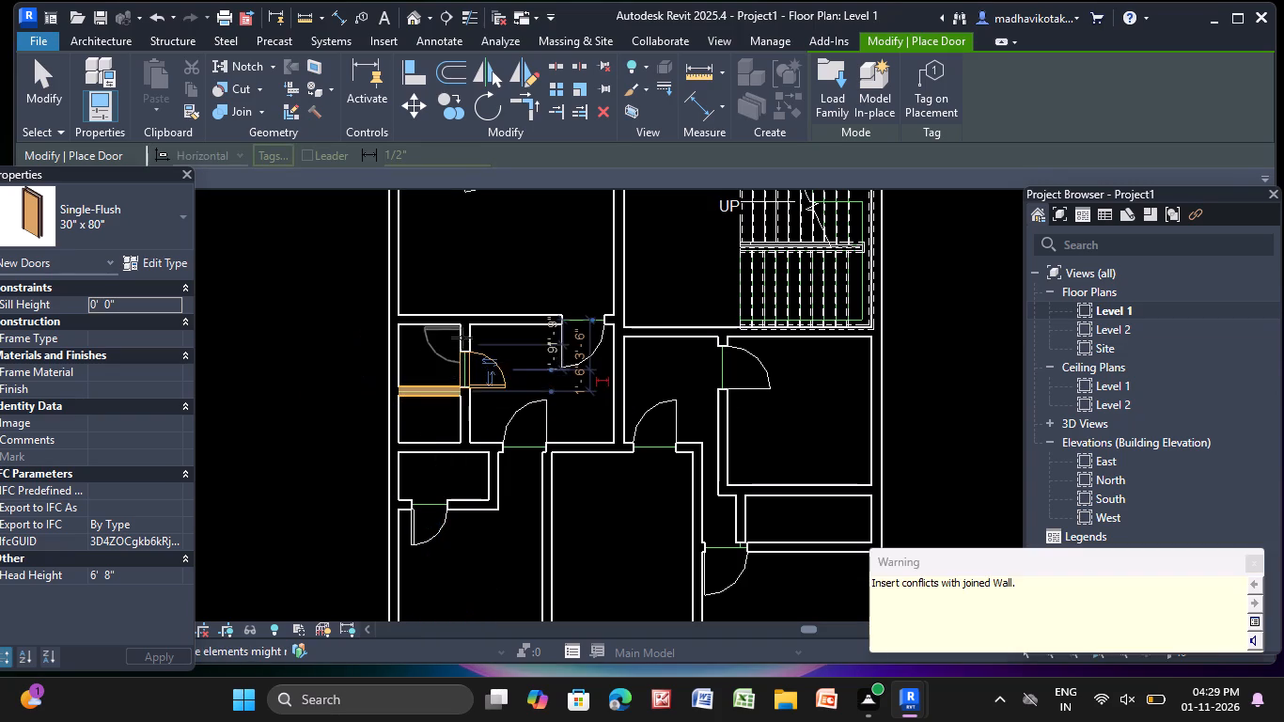
Place a Single-Flush 30" x 80" door centred in the small upper-left room's partition, opening into the adjoining room, about 3'-0" from the walls above and below.
{"action": "scroll", "coordinate": [462, 337], "scroll_direction": "down", "scroll_amount": 3}
{"action": "middle_click_drag", "start_coordinate": [462, 337], "coordinate": [287, 596]}
{"action": "scroll", "coordinate": [269, 450], "scroll_direction": "up", "scroll_amount": 4}
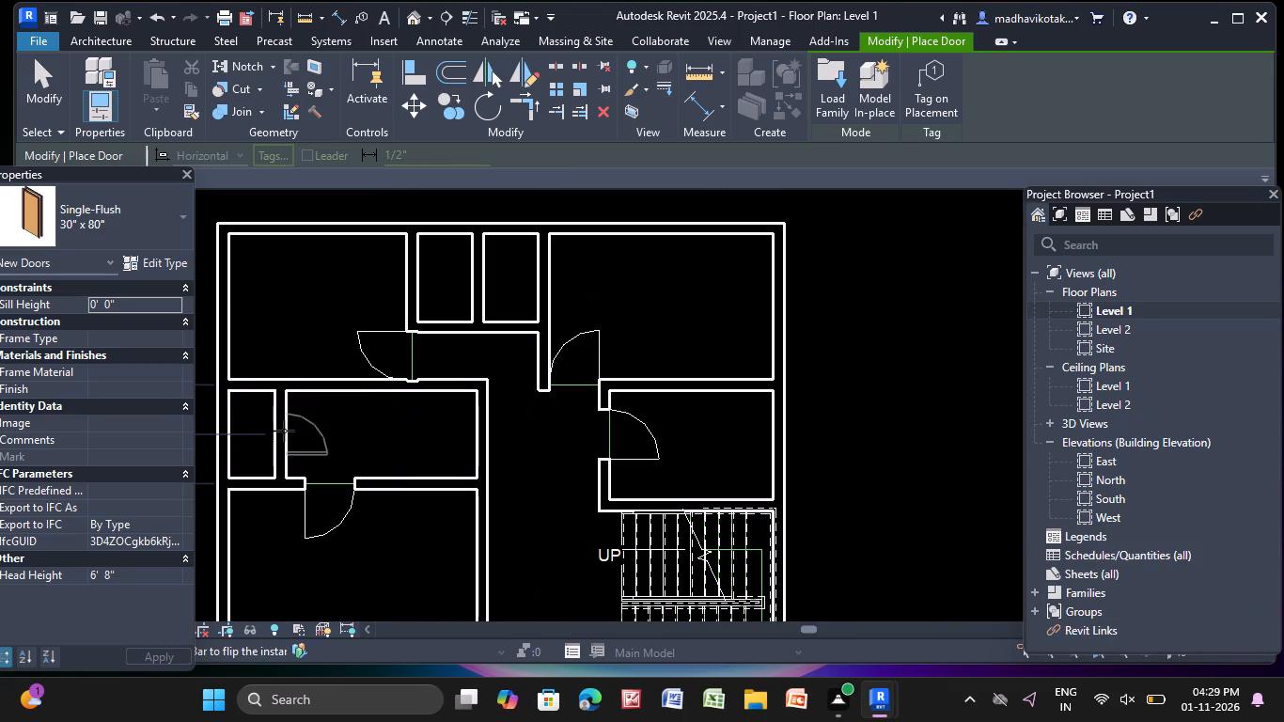
{"action": "left_click", "coordinate": [284, 441]}
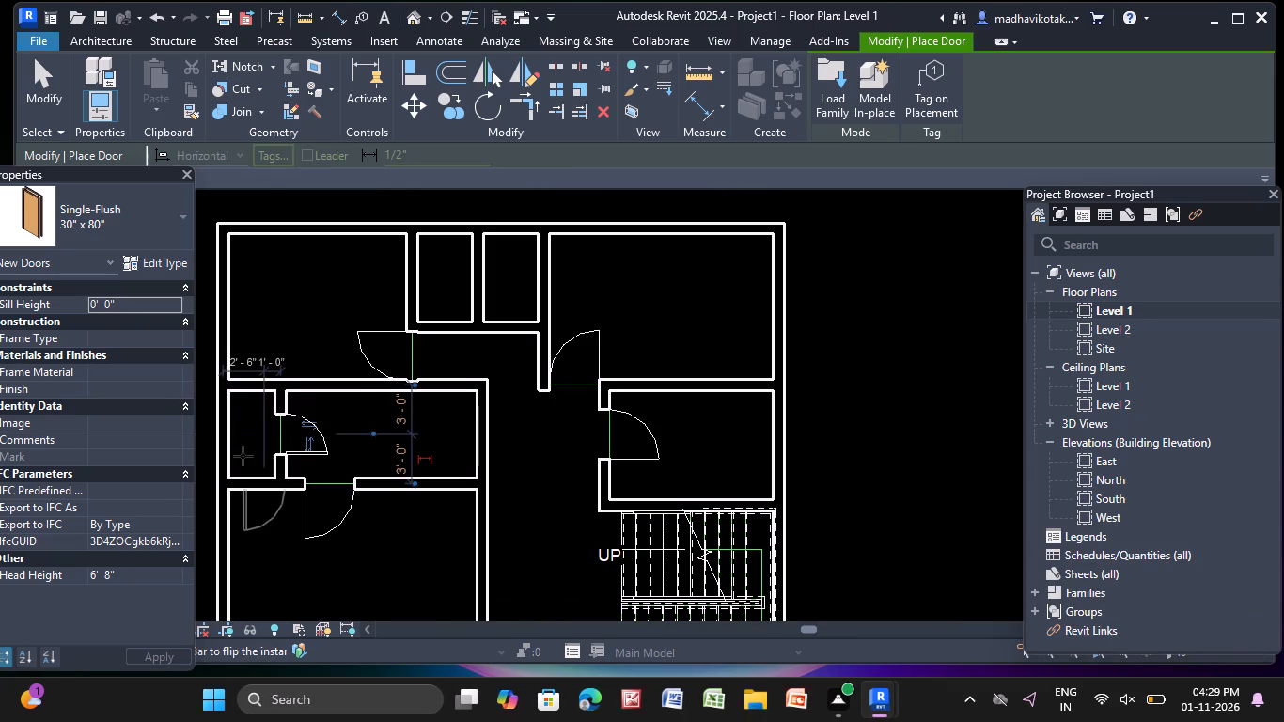
Place Single-Flush 30" x 80" doors centred in the lower walls of the two small top rooms, about 2'-0" from their side walls, opening into the passage.
{"action": "left_click", "coordinate": [453, 336]}
{"action": "left_click", "coordinate": [506, 336]}
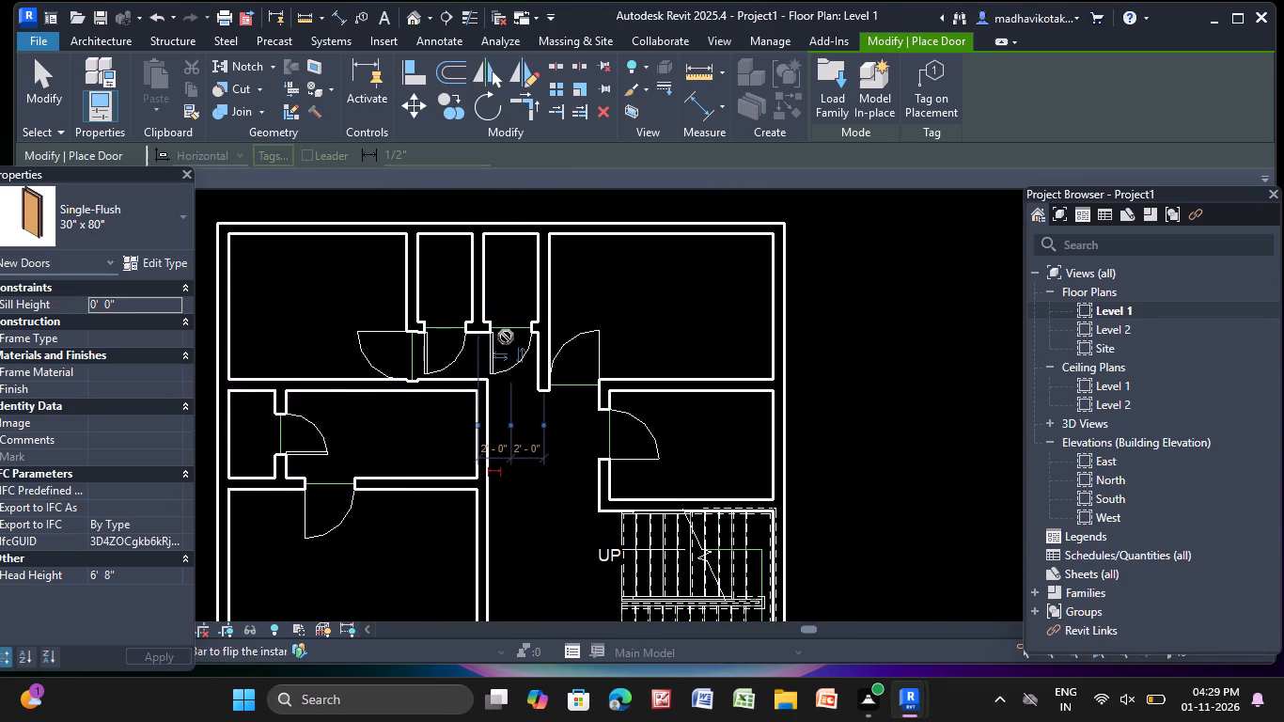
Place a Single-Flush 30" x 80" door centred in the passage-side wall of the narrow room above the lower-right room, opening inward, and end door placement.
{"action": "scroll", "coordinate": [518, 467], "scroll_direction": "down", "scroll_amount": 3}
{"action": "middle_click_drag", "start_coordinate": [556, 552], "coordinate": [485, 250]}
{"action": "scroll", "coordinate": [567, 545], "scroll_direction": "up", "scroll_amount": 8}
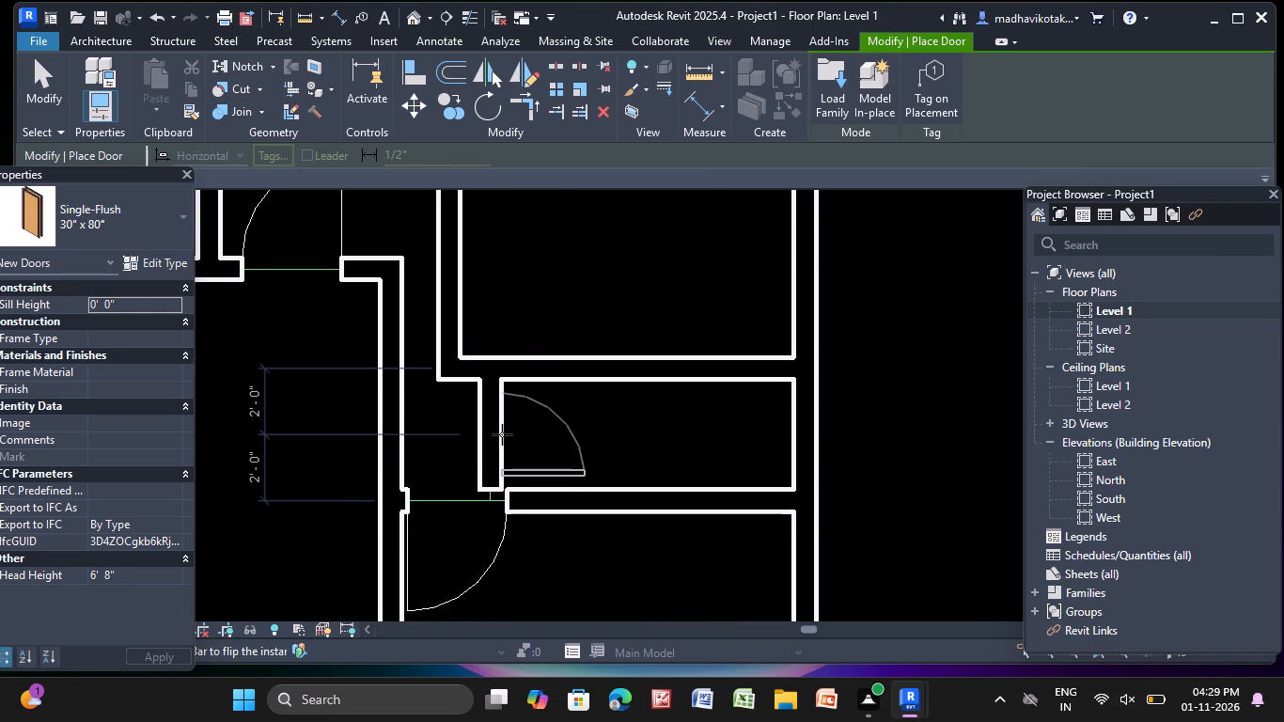
{"action": "left_click", "coordinate": [502, 434]}
{"action": "scroll", "coordinate": [503, 434], "scroll_direction": "down", "scroll_amount": 5}
{"action": "scroll", "coordinate": [405, 431], "scroll_direction": "down", "scroll_amount": 2}
{"action": "middle_click_drag", "start_coordinate": [405, 431], "coordinate": [552, 443]}
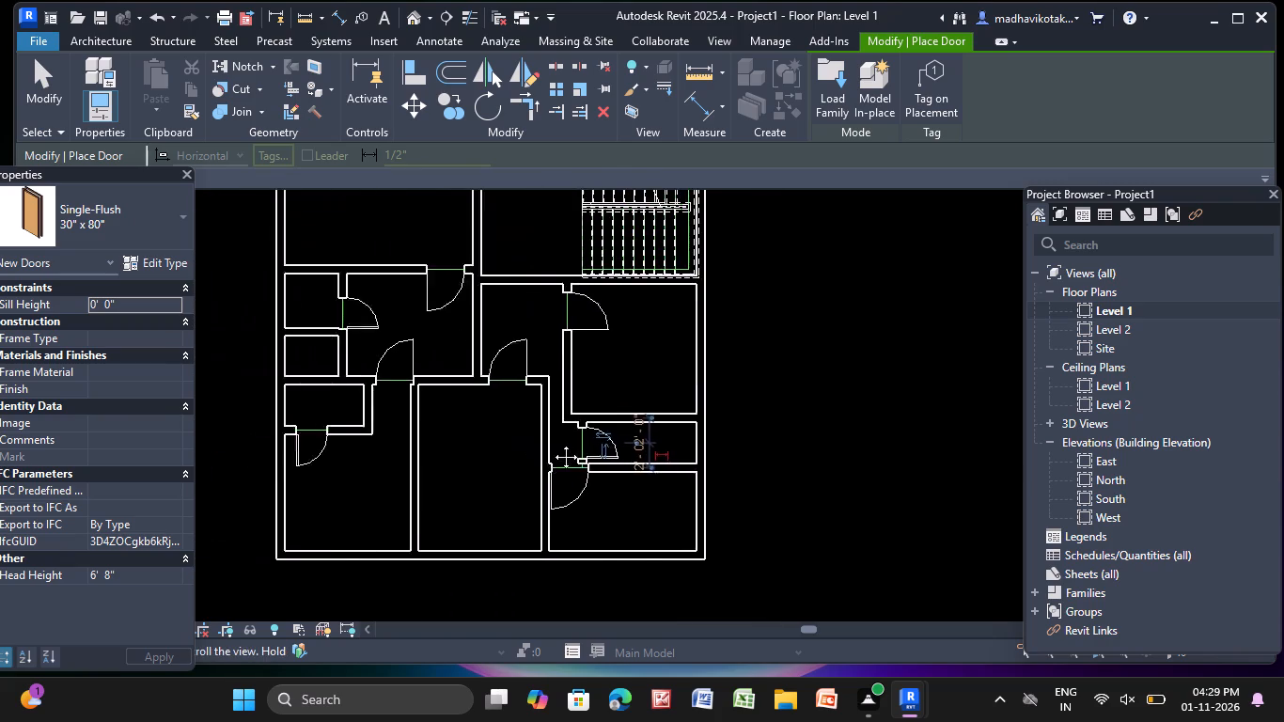
{"action": "middle_click_drag", "start_coordinate": [552, 443], "coordinate": [562, 443]}
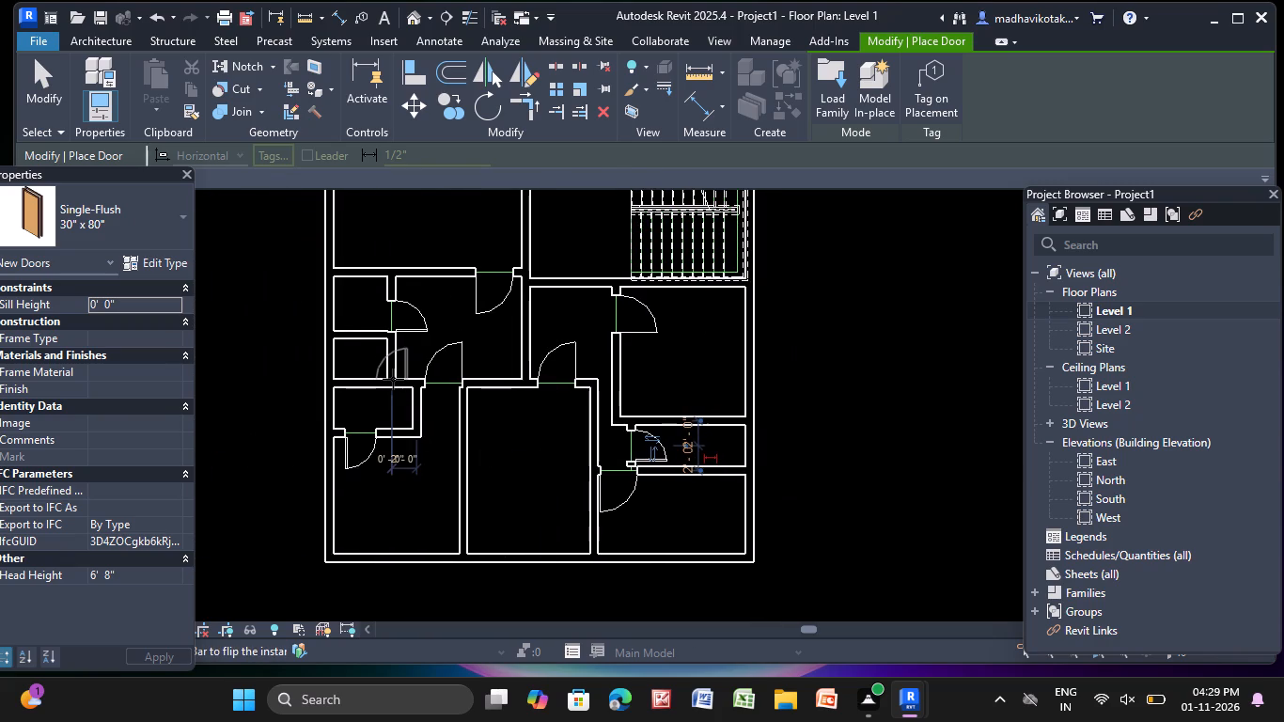
{"action": "key", "text": "Escape"}
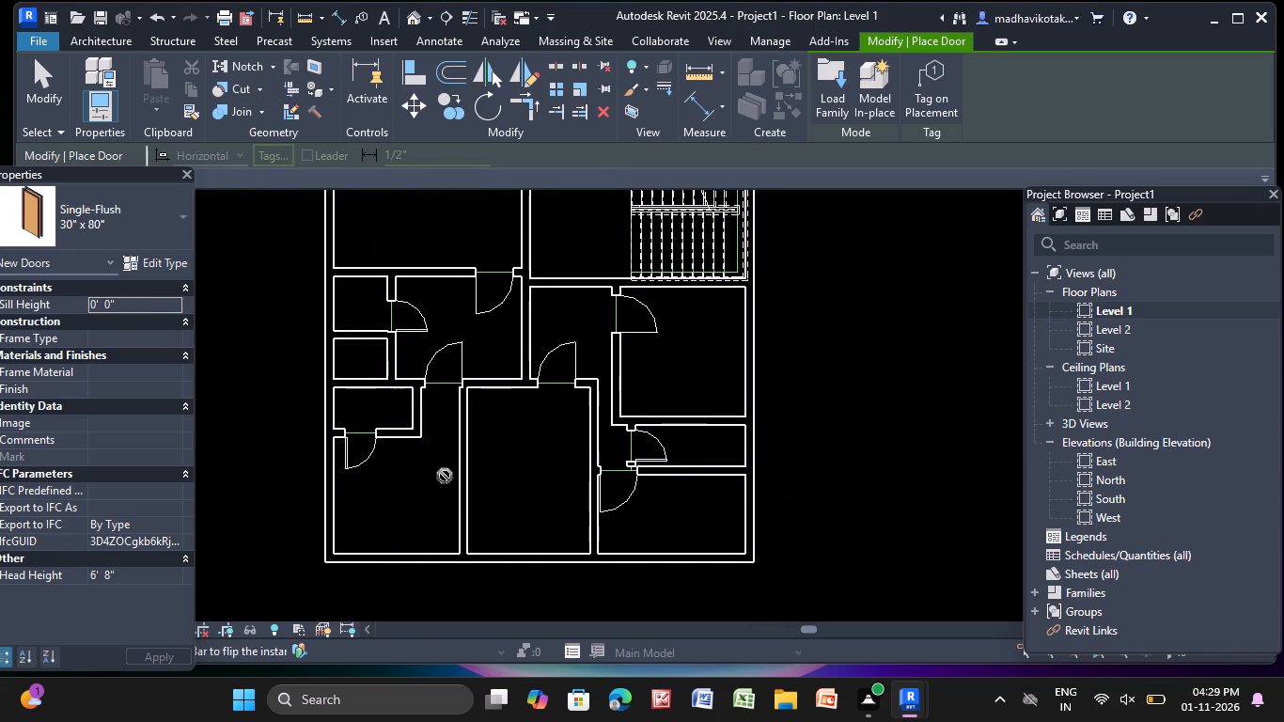
{"action": "key", "text": "Escape"}
{"action": "key", "text": "Escape"}
Flip the 30" x 80" door of the small room above the lower-left room to open into the small room.
{"action": "left_click", "coordinate": [354, 463]}
{"action": "scroll", "coordinate": [371, 446], "scroll_direction": "up", "scroll_amount": 5}
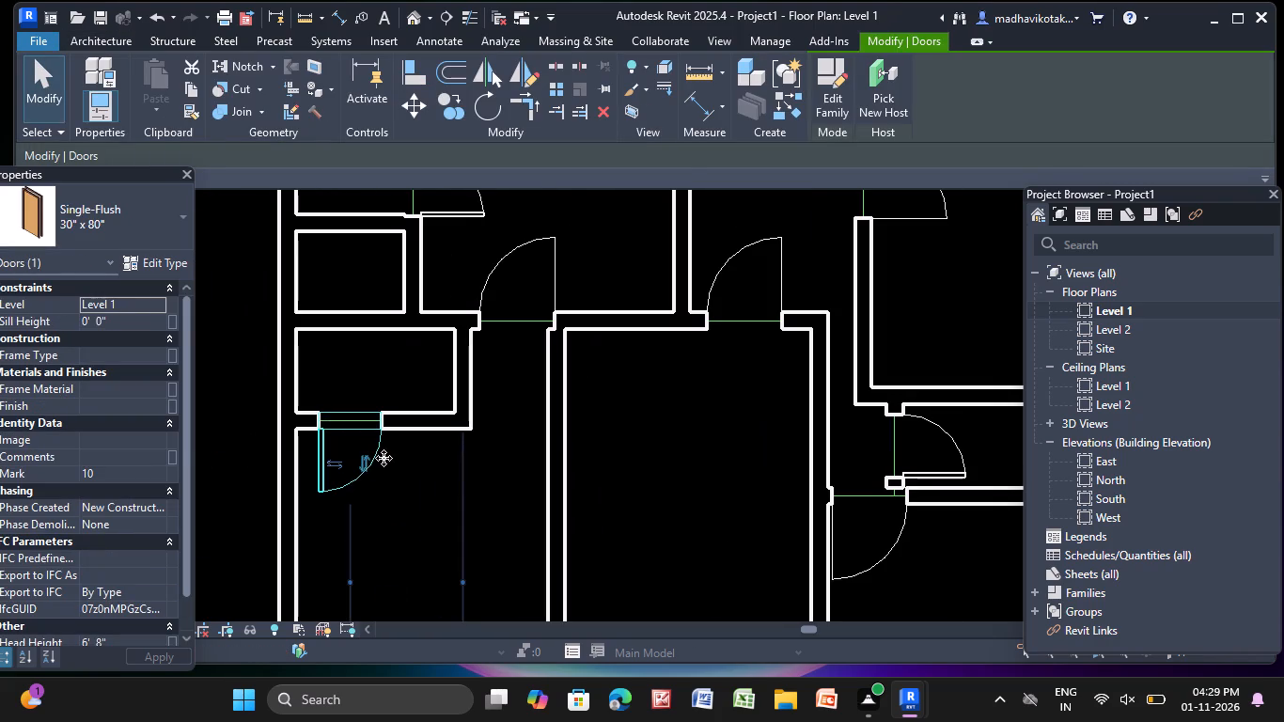
{"action": "left_click", "coordinate": [363, 471]}
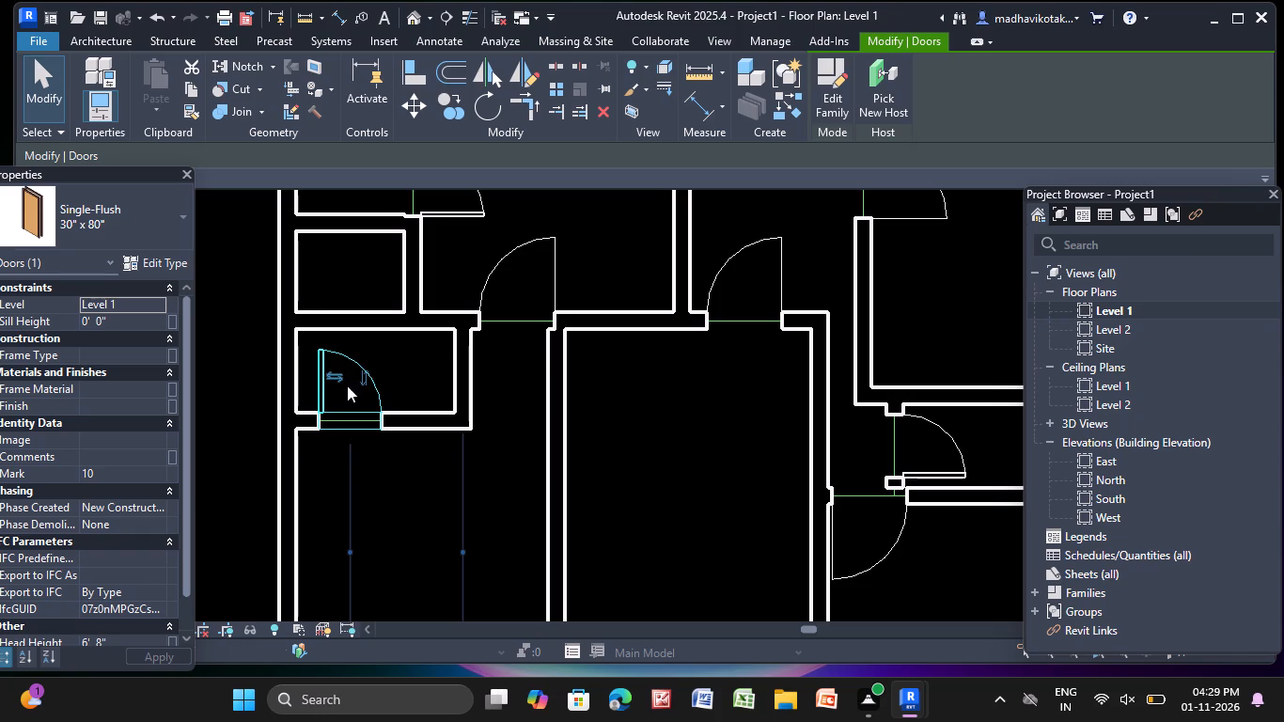
Flip the 30" x 80" door between the small left-side room and its adjoining room below the large left room to swing into the small room.
{"action": "middle_click_drag", "start_coordinate": [487, 357], "coordinate": [406, 474]}
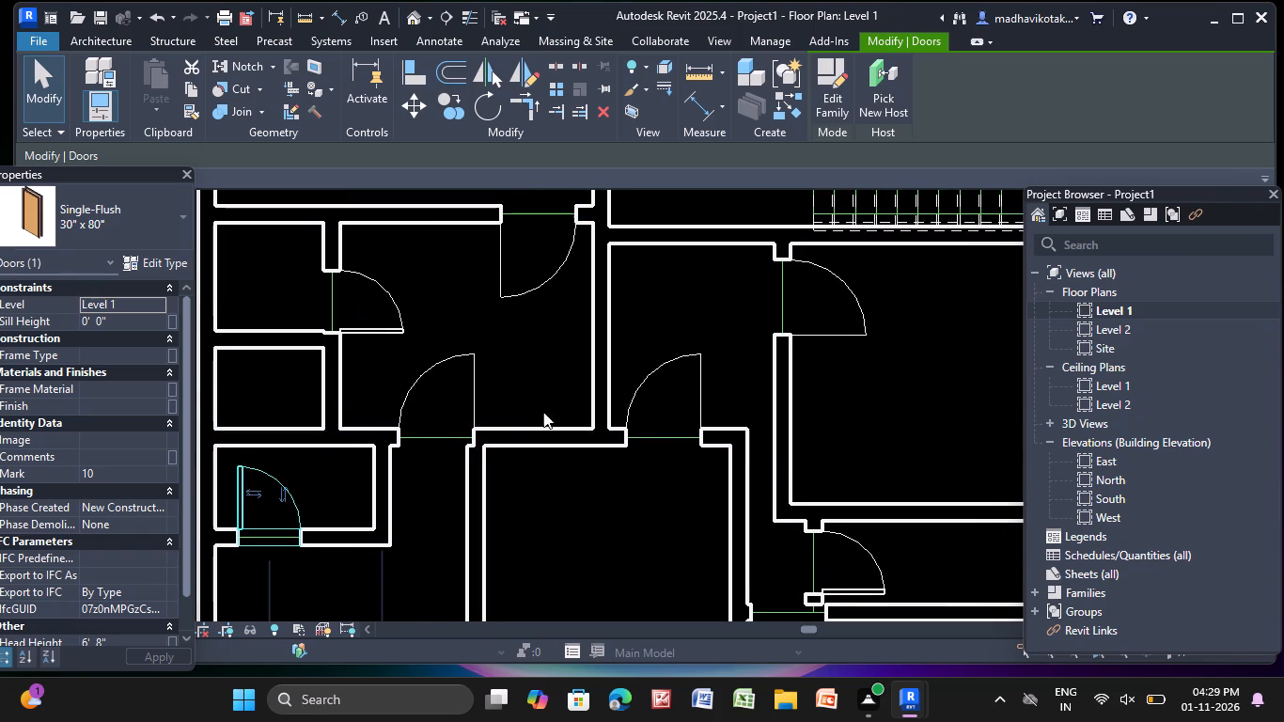
{"action": "left_click", "coordinate": [394, 333]}
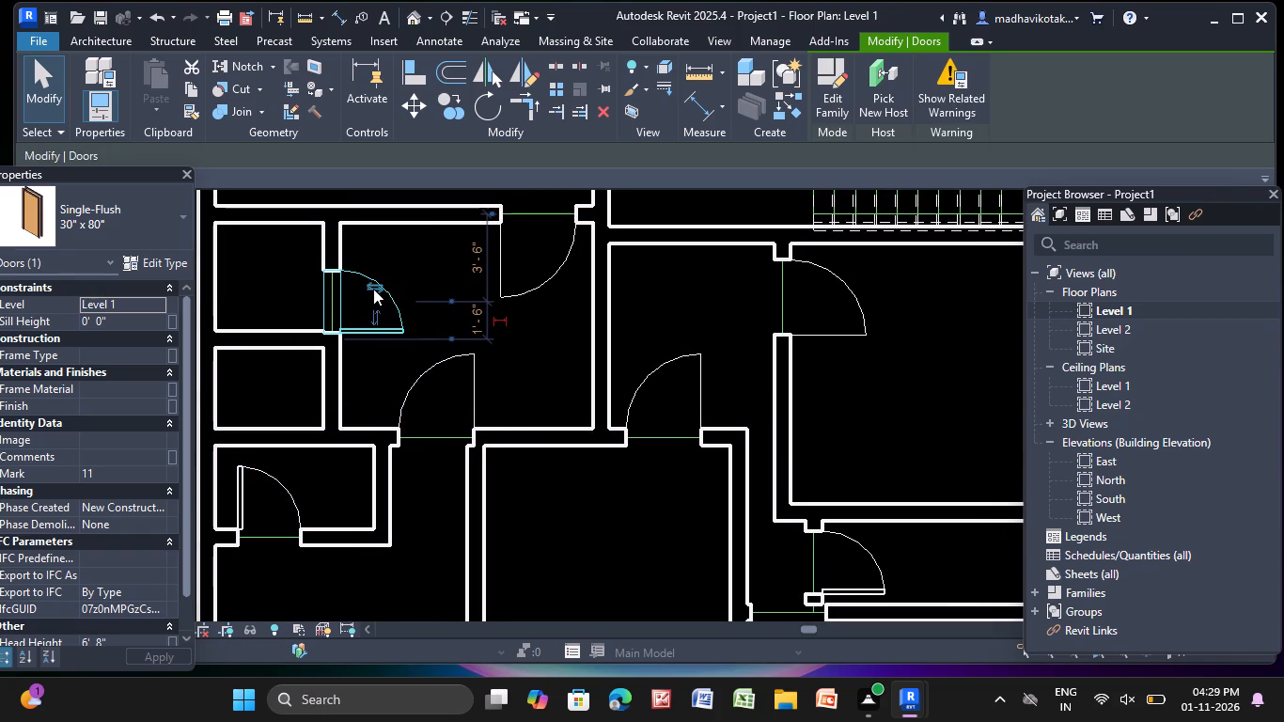
{"action": "left_click", "coordinate": [374, 284]}
Flip the 30" x 80" door in the small upper-left room's partition to open into the small room.
{"action": "scroll", "coordinate": [374, 284], "scroll_direction": "down", "scroll_amount": 1}
{"action": "middle_click_drag", "start_coordinate": [374, 286], "coordinate": [313, 317]}
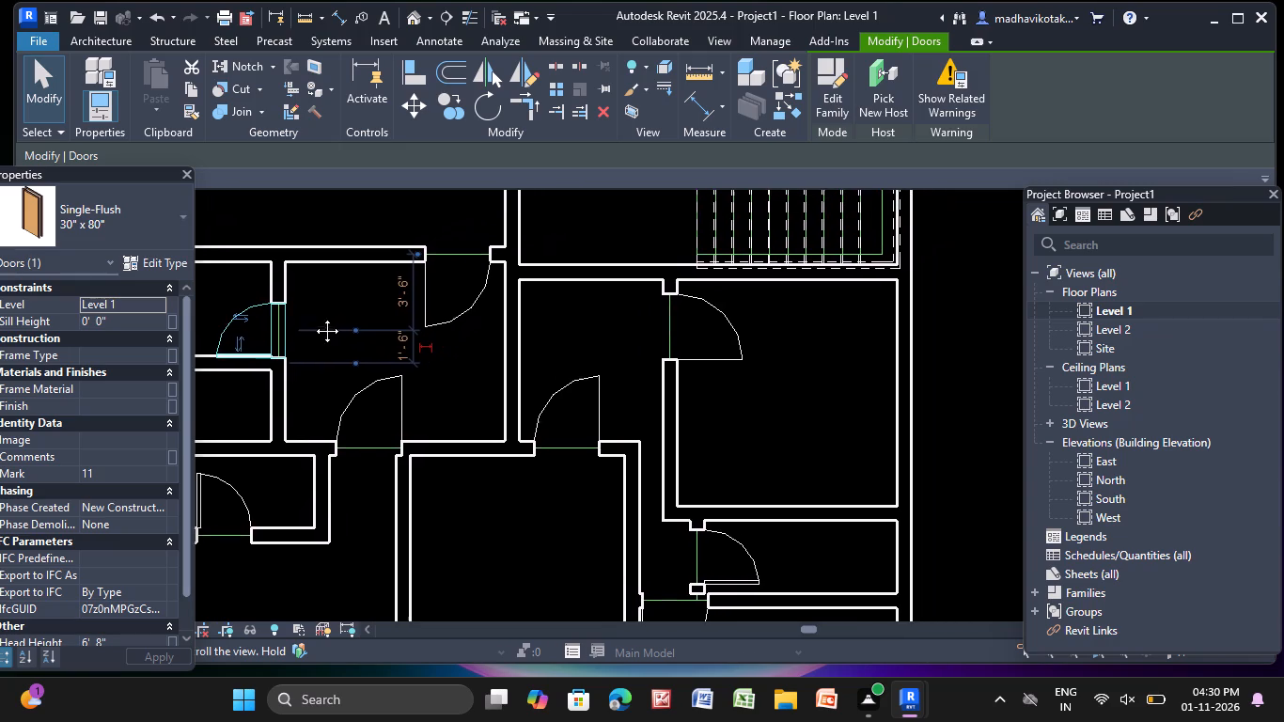
{"action": "middle_click_drag", "start_coordinate": [313, 317], "coordinate": [282, 326]}
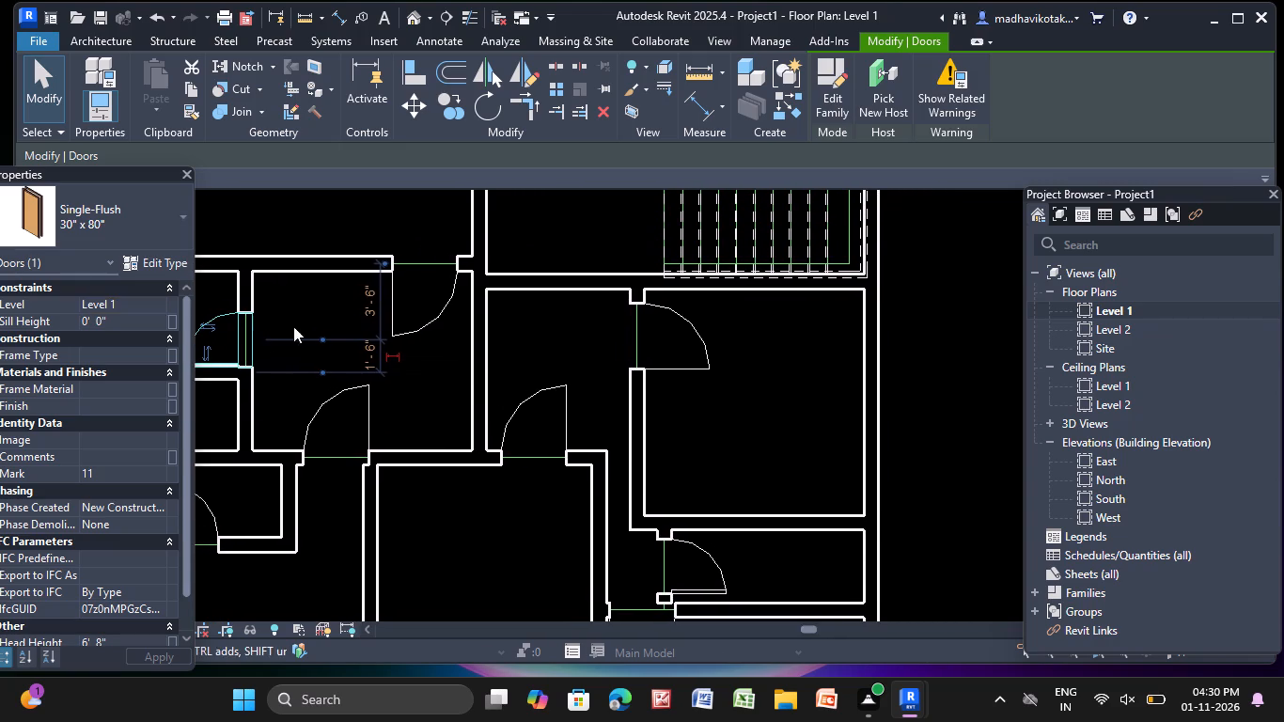
{"action": "scroll", "coordinate": [693, 552], "scroll_direction": "down", "scroll_amount": 3}
{"action": "middle_click_drag", "start_coordinate": [691, 545], "coordinate": [674, 416]}
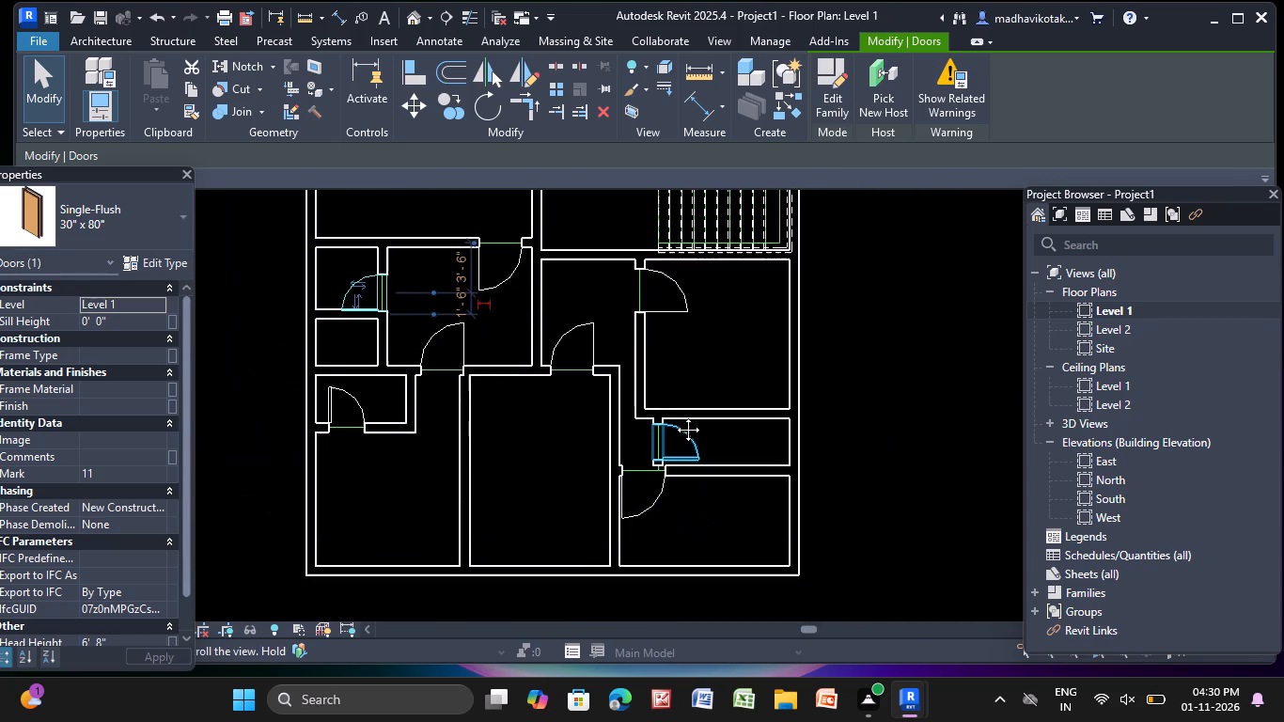
{"action": "middle_click_drag", "start_coordinate": [674, 416], "coordinate": [676, 420]}
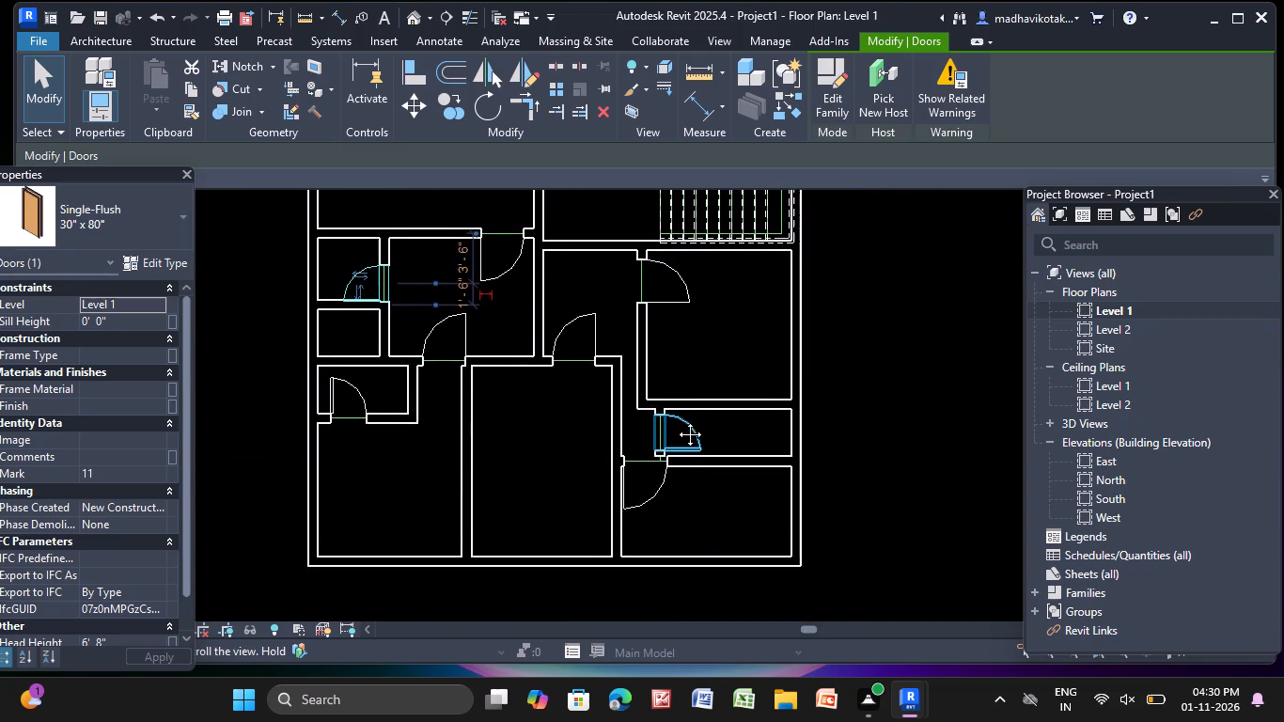
{"action": "middle_click_drag", "start_coordinate": [676, 420], "coordinate": [615, 704]}
{"action": "middle_click_drag", "start_coordinate": [306, 294], "coordinate": [524, 401]}
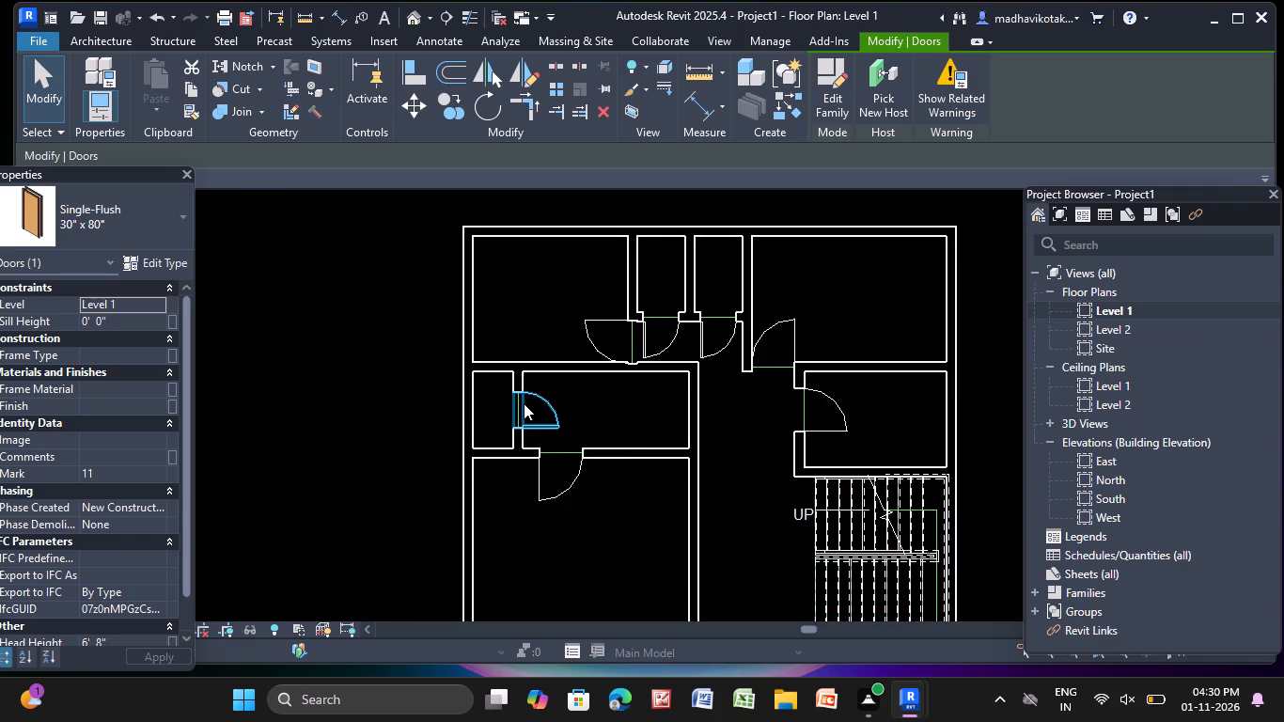
{"action": "scroll", "coordinate": [526, 411], "scroll_direction": "up", "scroll_amount": 4}
{"action": "left_click", "coordinate": [559, 428]}
{"action": "scroll", "coordinate": [559, 428], "scroll_direction": "up", "scroll_amount": 3}
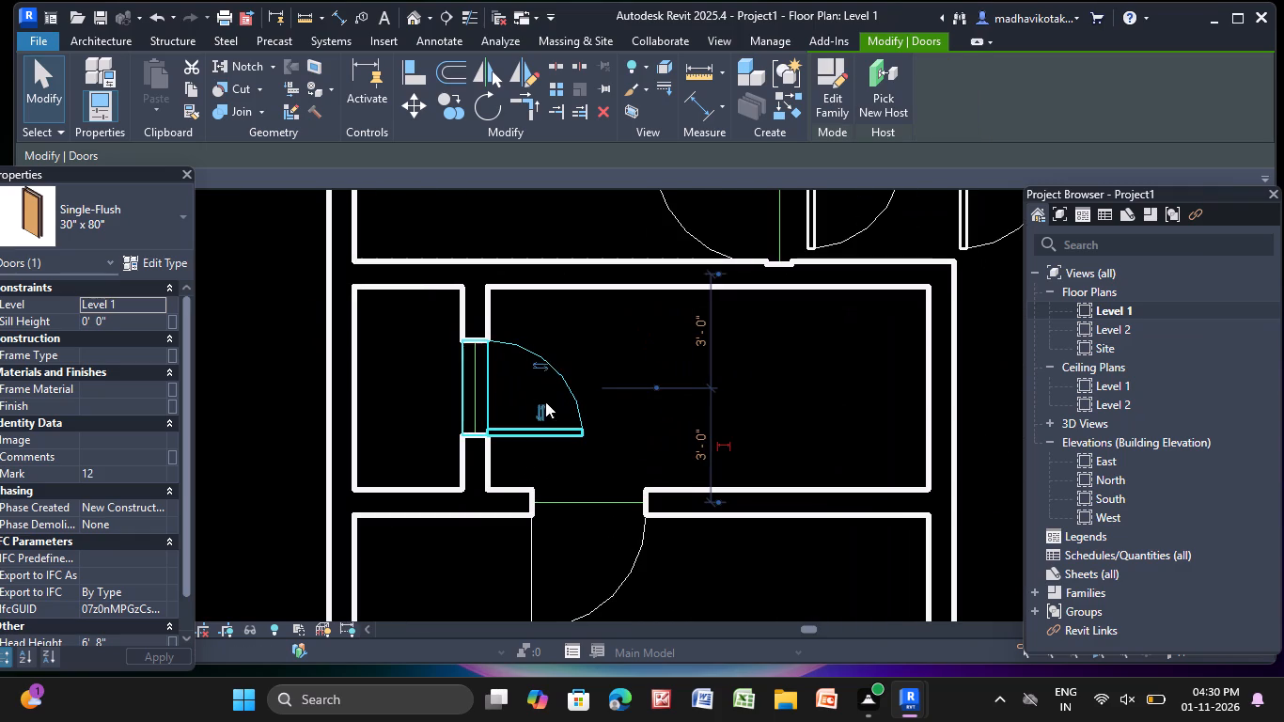
{"action": "left_click", "coordinate": [542, 363]}
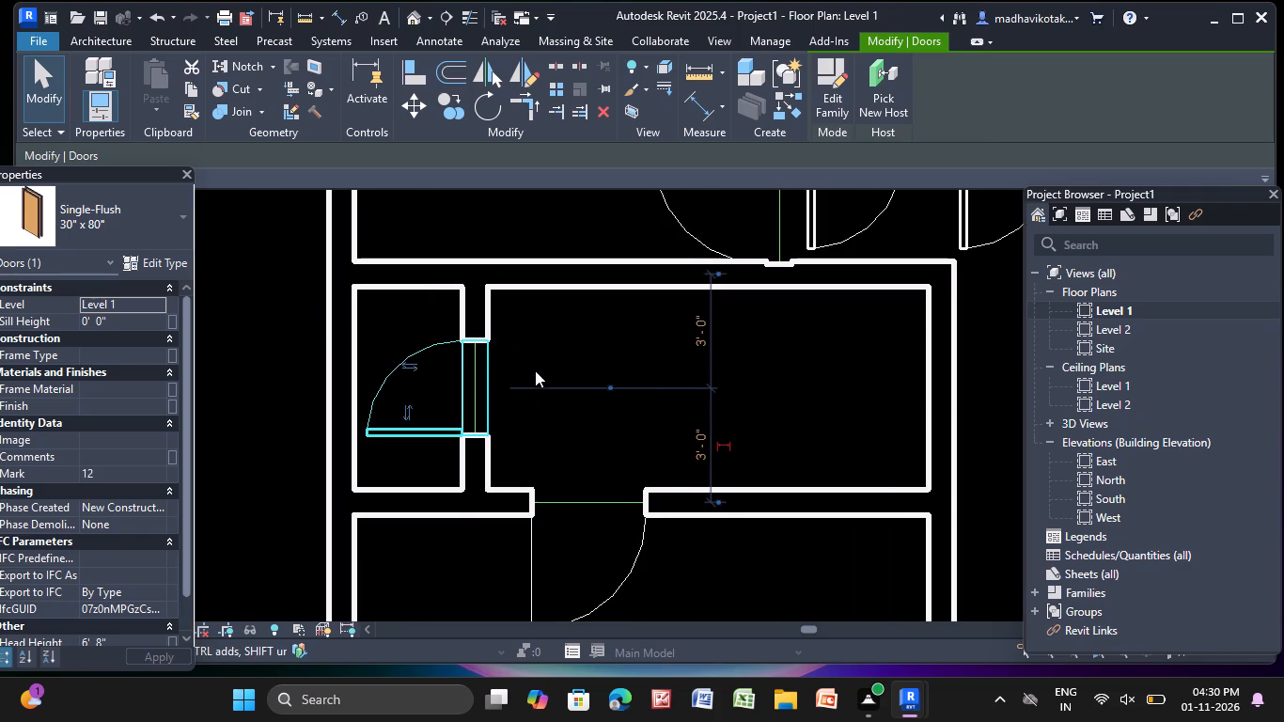
{"action": "scroll", "coordinate": [520, 592], "scroll_direction": "down", "scroll_amount": 2}
{"action": "middle_click_drag", "start_coordinate": [518, 584], "coordinate": [498, 488]}
{"action": "key", "text": "Escape"}
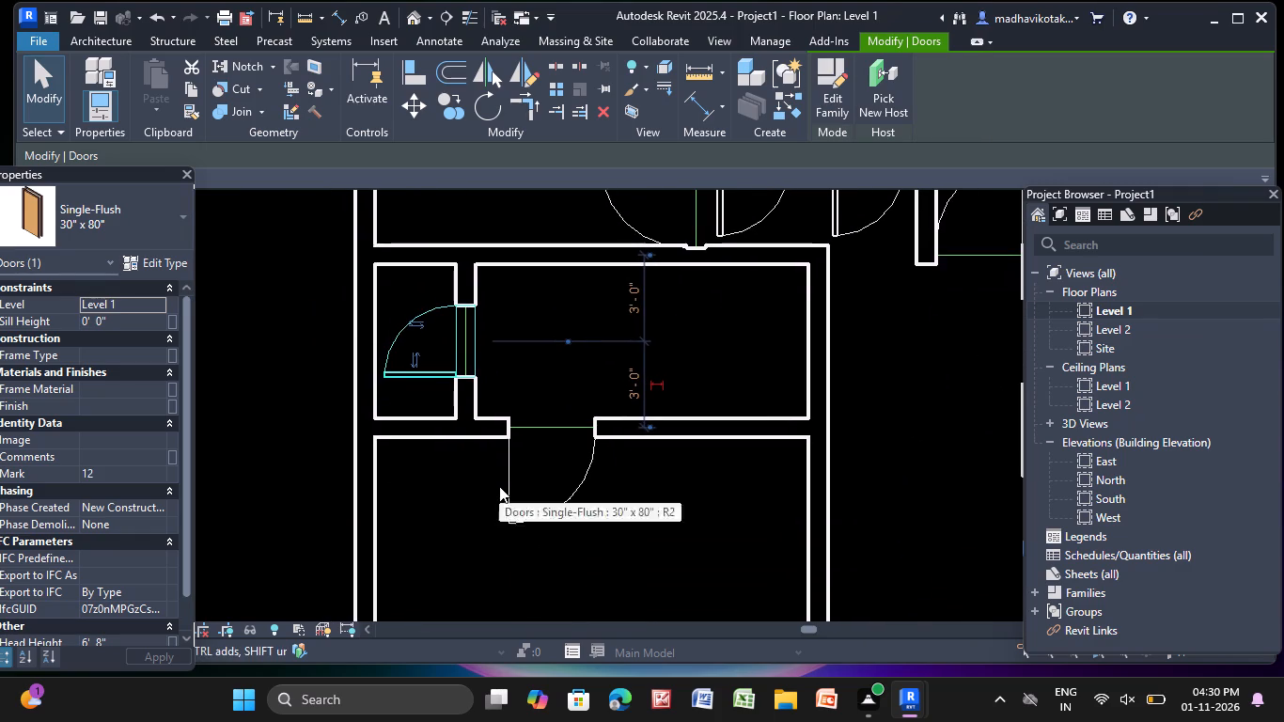
Flip the 30" x 80" doors of both small top rooms to swing into those rooms instead of the passage.
{"action": "scroll", "coordinate": [530, 481], "scroll_direction": "down", "scroll_amount": 4}
{"action": "middle_click_drag", "start_coordinate": [530, 481], "coordinate": [358, 583]}
{"action": "left_click", "coordinate": [488, 424]}
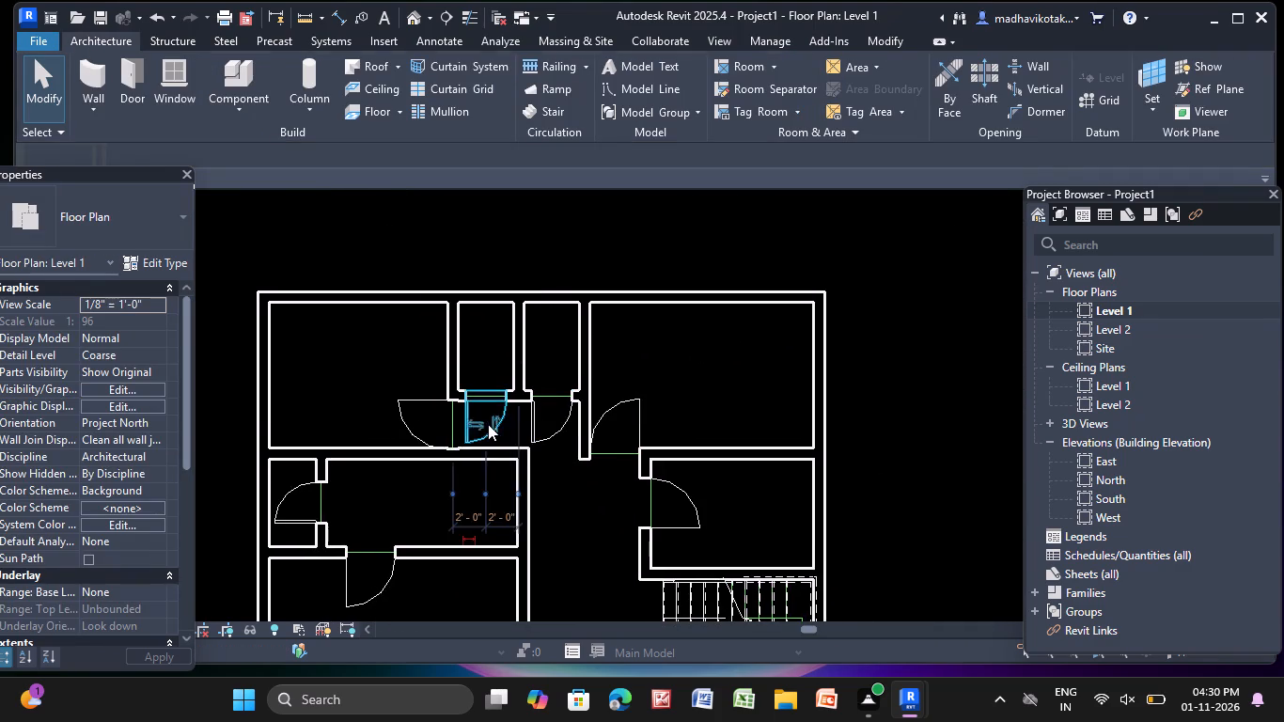
{"action": "scroll", "coordinate": [489, 419], "scroll_direction": "up", "scroll_amount": 4}
{"action": "left_click", "coordinate": [509, 434]}
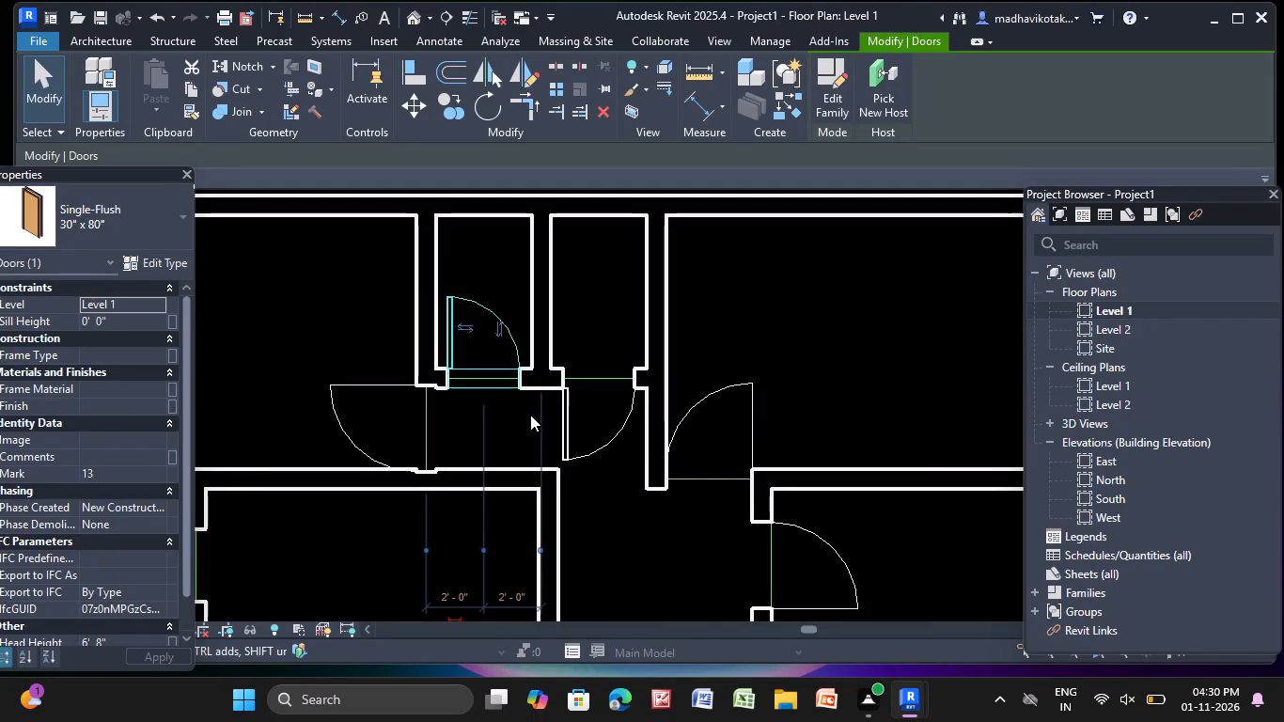
{"action": "left_click", "coordinate": [560, 438]}
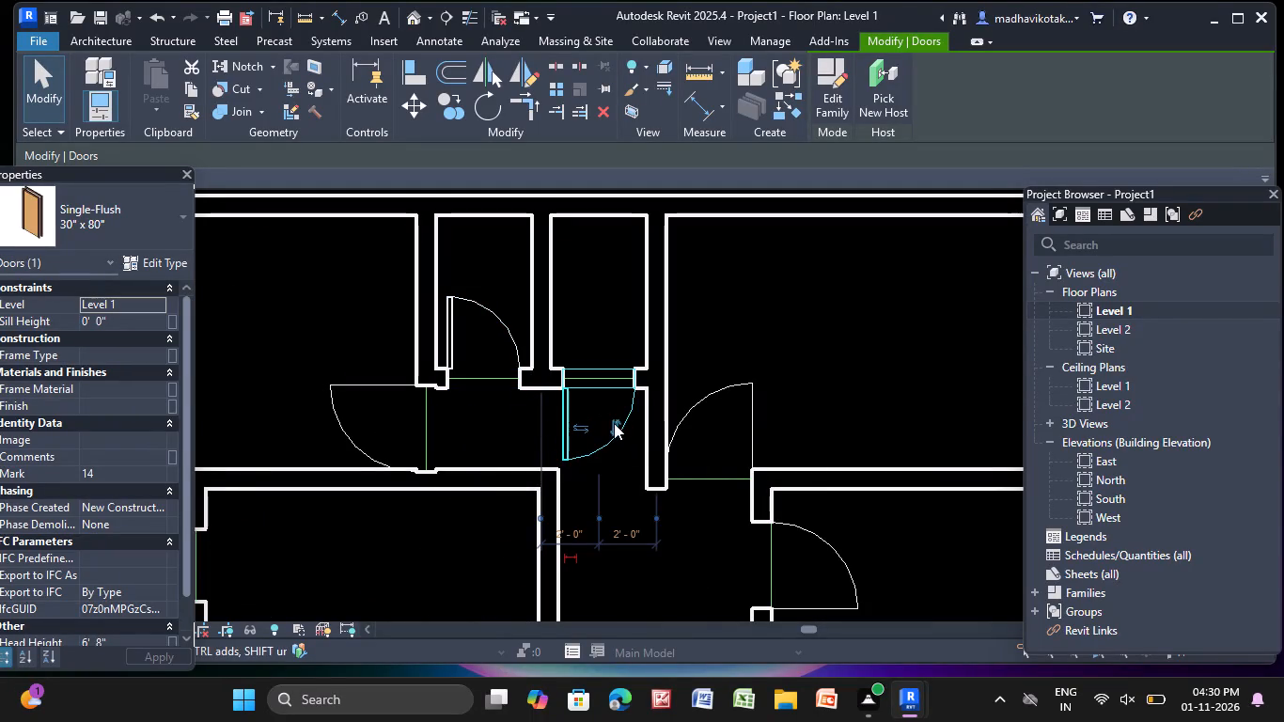
{"action": "left_click", "coordinate": [615, 423]}
{"action": "scroll", "coordinate": [613, 419], "scroll_direction": "down", "scroll_amount": 3}
{"action": "middle_click_drag", "start_coordinate": [613, 419], "coordinate": [484, 345]}
{"action": "key", "text": "Escape"}
{"action": "key", "text": "Escape"}
{"action": "key", "text": "Escape"}
{"action": "key", "text": "Escape"}
Flip the 7'-3" door in the large left-side room's upper wall to open into the room above it.
{"action": "scroll", "coordinate": [483, 353], "scroll_direction": "down", "scroll_amount": 6}
{"action": "scroll", "coordinate": [59, 25], "scroll_direction": "down", "scroll_amount": 3}
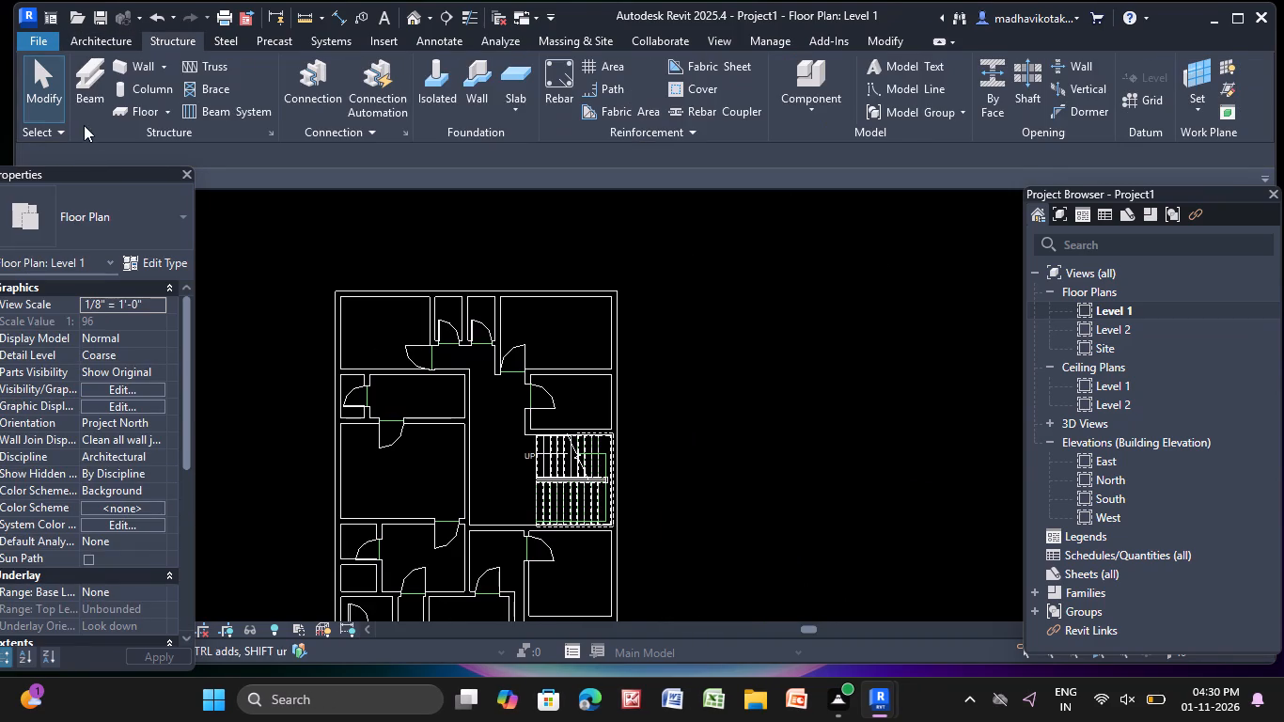
{"action": "scroll", "coordinate": [467, 385], "scroll_direction": "down", "scroll_amount": 3}
{"action": "middle_click_drag", "start_coordinate": [452, 423], "coordinate": [549, 297]}
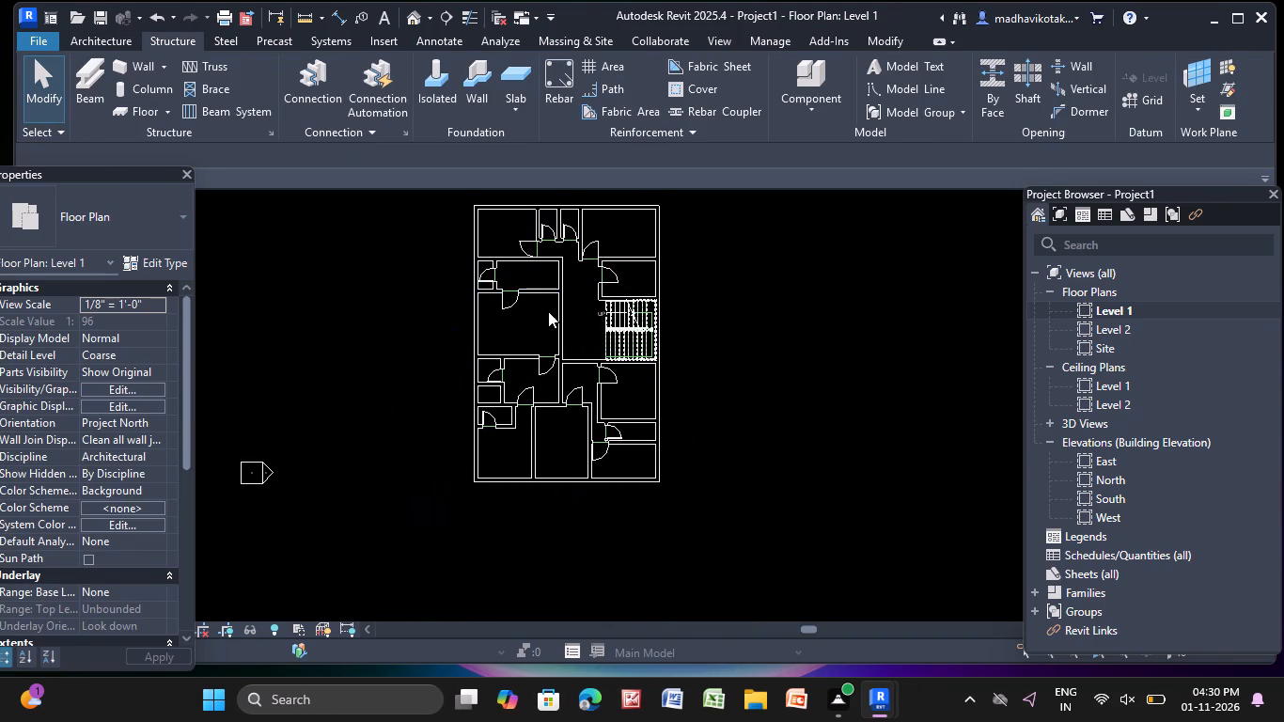
{"action": "middle_click_drag", "start_coordinate": [547, 316], "coordinate": [523, 353]}
{"action": "key", "text": "Escape"}
{"action": "key", "text": "Escape"}
{"action": "scroll", "coordinate": [486, 338], "scroll_direction": "up", "scroll_amount": 1}
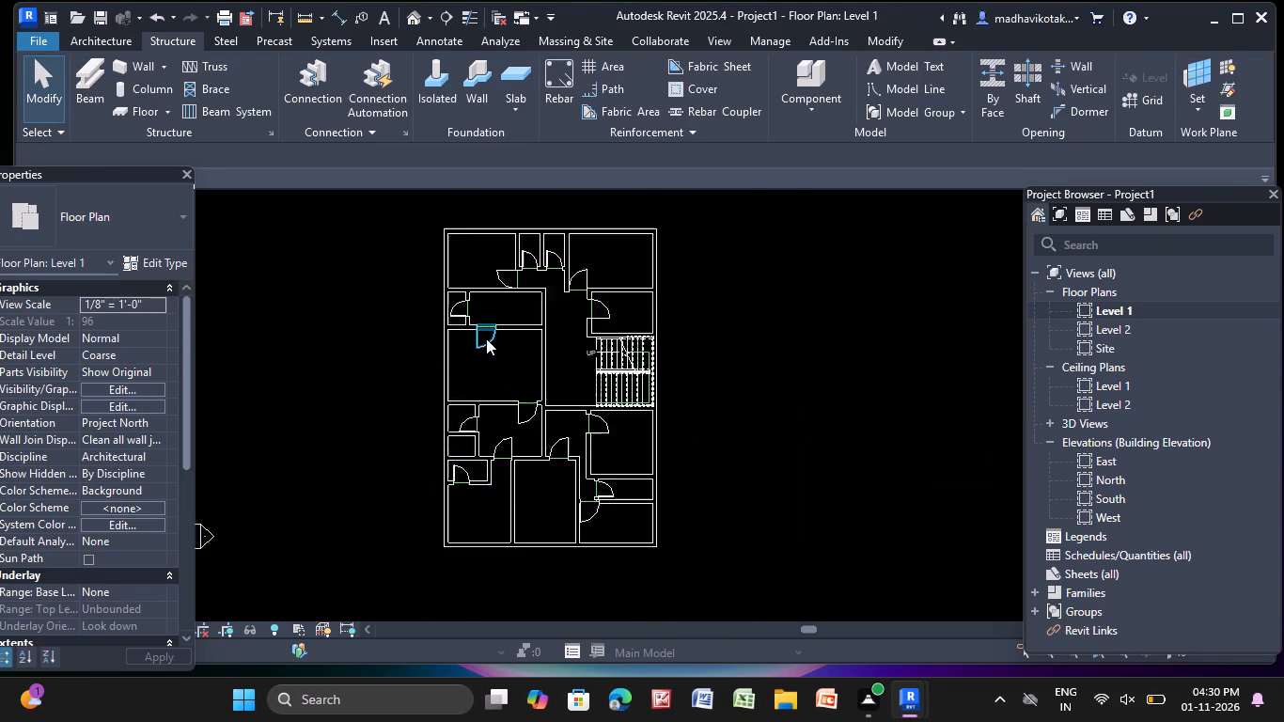
{"action": "scroll", "coordinate": [486, 338], "scroll_direction": "up", "scroll_amount": 8}
{"action": "left_click", "coordinate": [488, 350]}
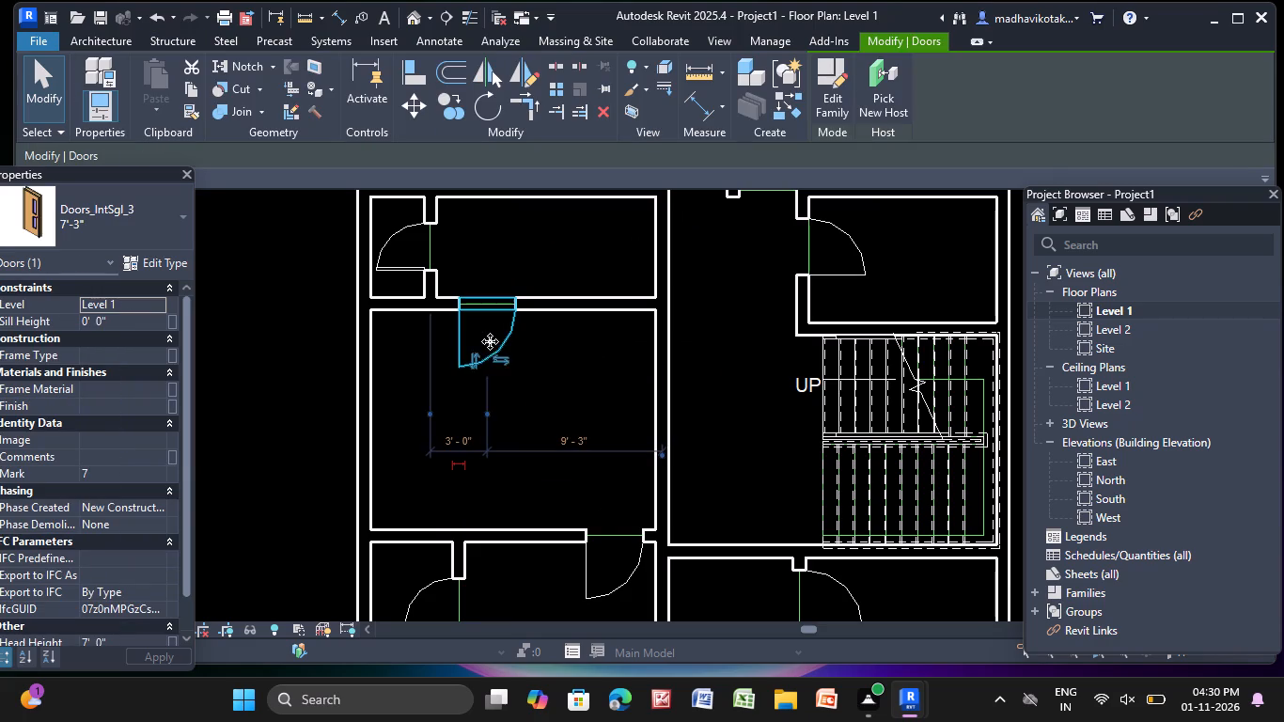
{"action": "left_click", "coordinate": [478, 365]}
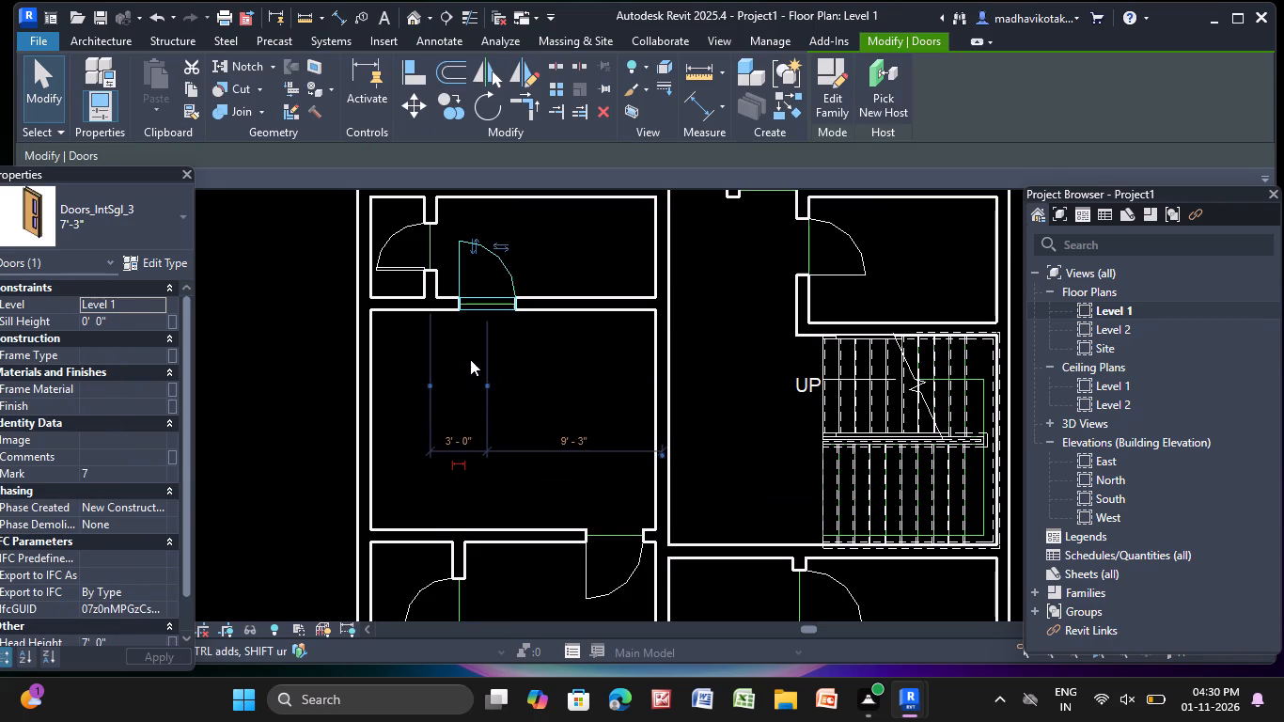
{"action": "key", "text": "Escape"}
{"action": "key", "text": "Escape"}
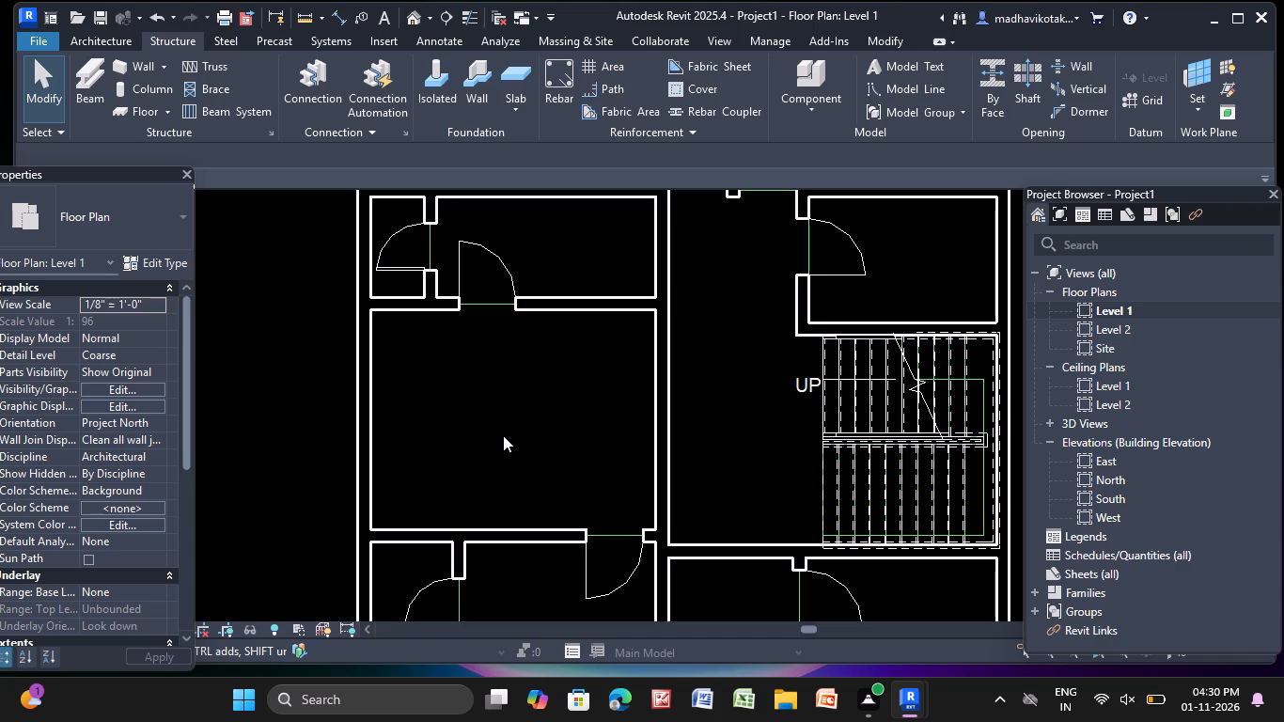
{"action": "scroll", "coordinate": [771, 365], "scroll_direction": "down", "scroll_amount": 7}
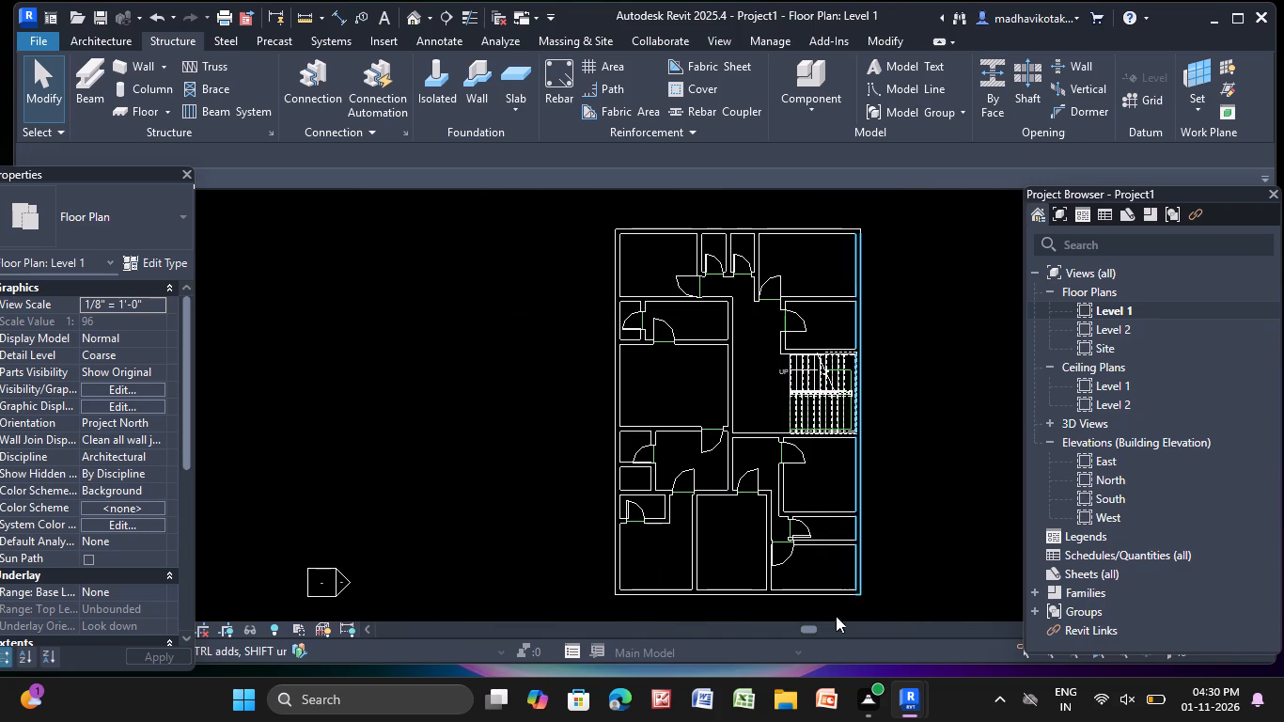
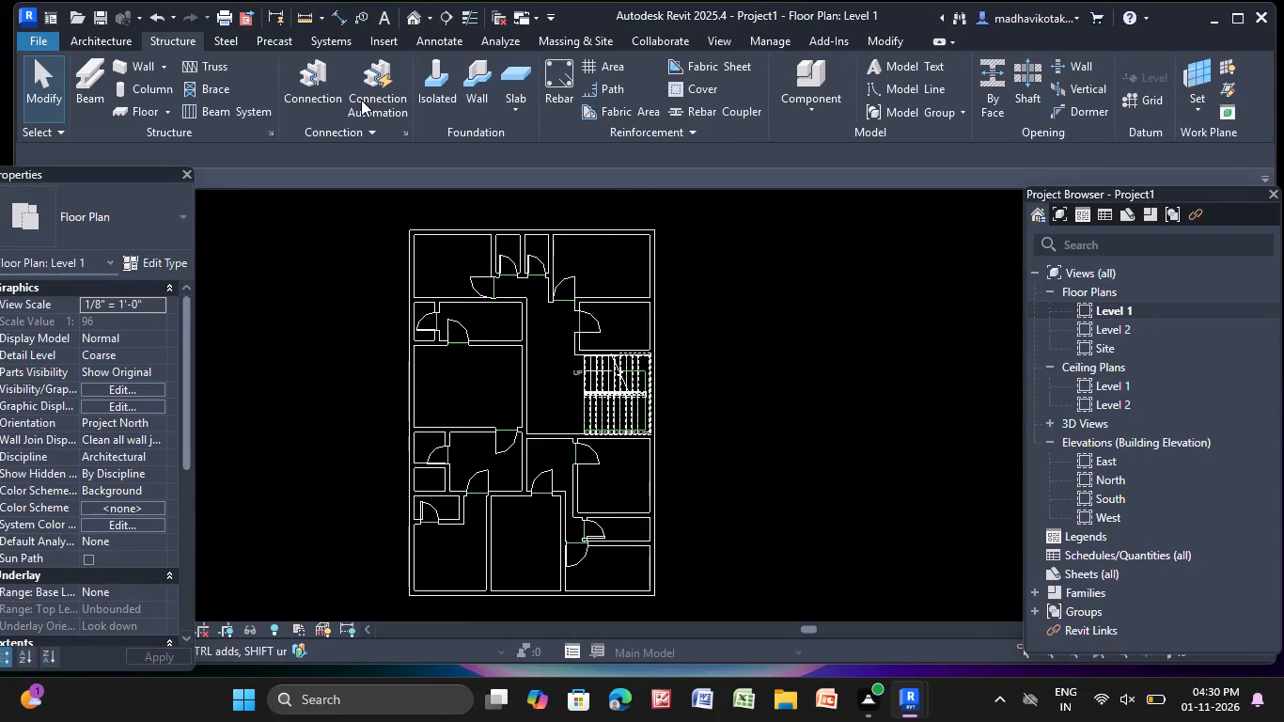
Place a Doors_ExtSgl_w-Glazing_Bars_Arched 810x2110mm door in the wall between the central hallway beside the stair and the lobby below.
{"action": "scroll", "coordinate": [572, 458], "scroll_direction": "up", "scroll_amount": 8}
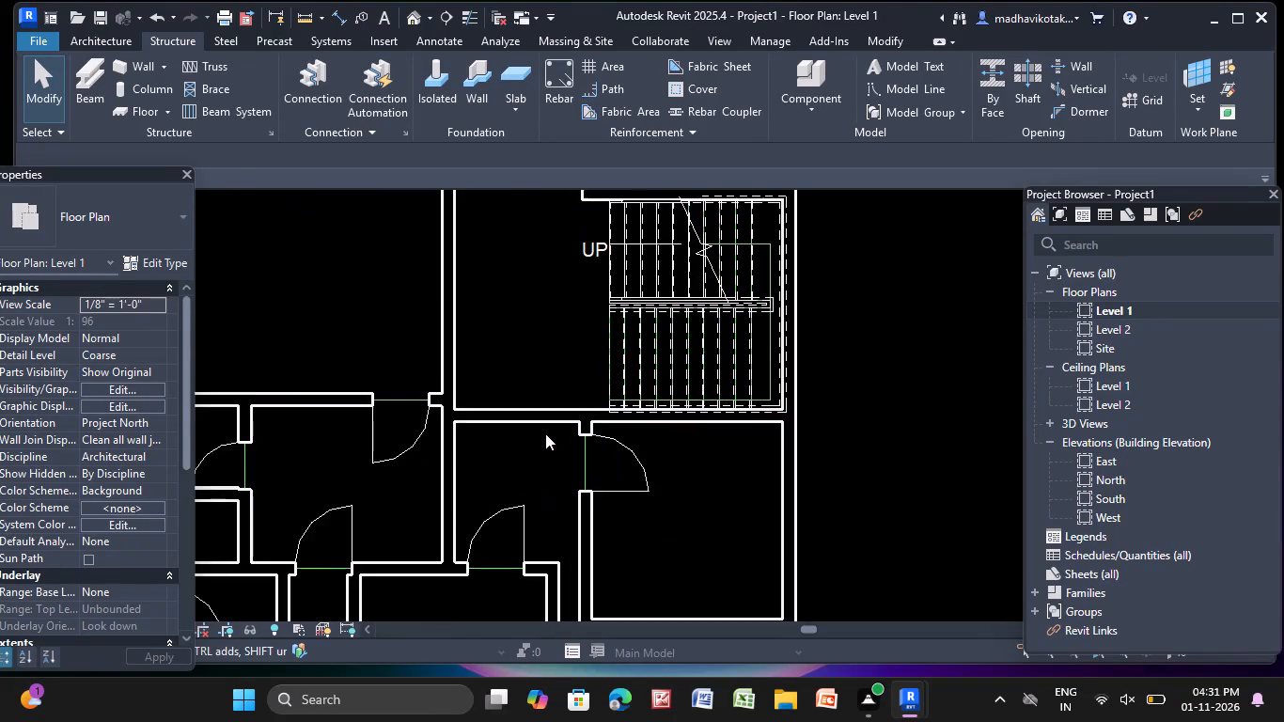
{"action": "left_click", "coordinate": [99, 42]}
{"action": "left_click", "coordinate": [101, 102]}
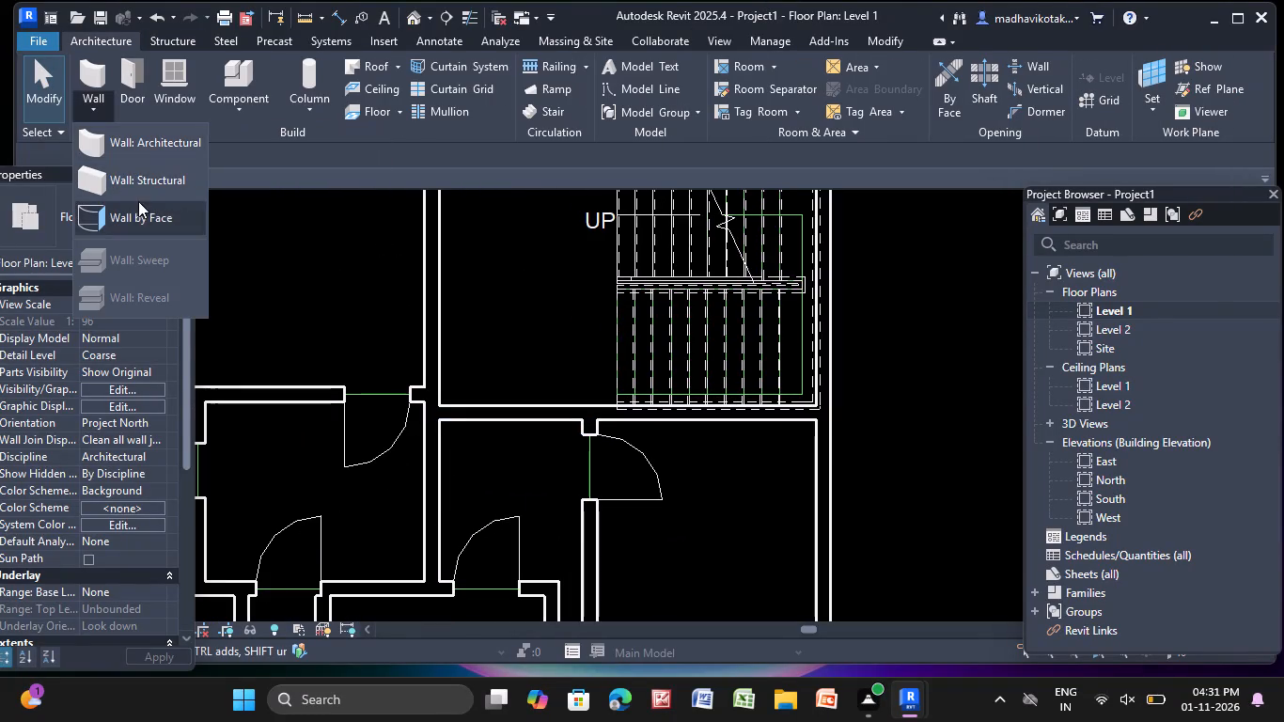
{"action": "left_click_drag", "start_coordinate": [145, 137], "coordinate": [149, 129]}
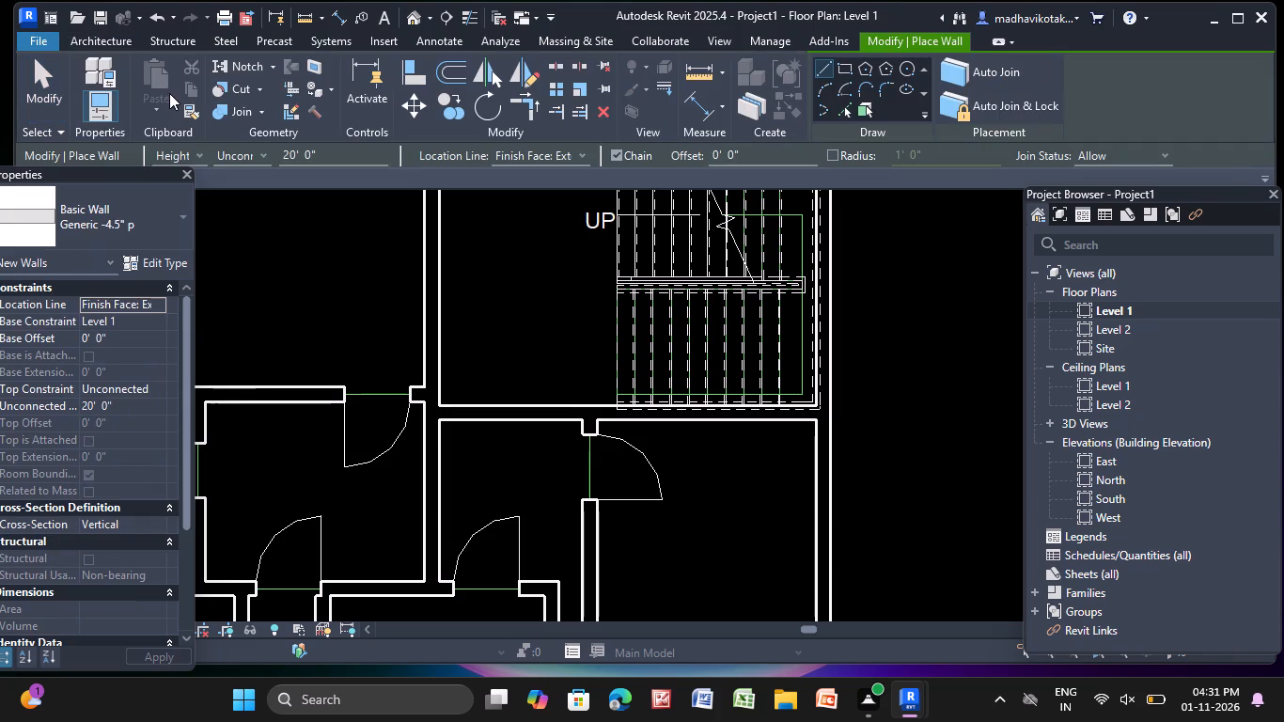
{"action": "left_click", "coordinate": [92, 44]}
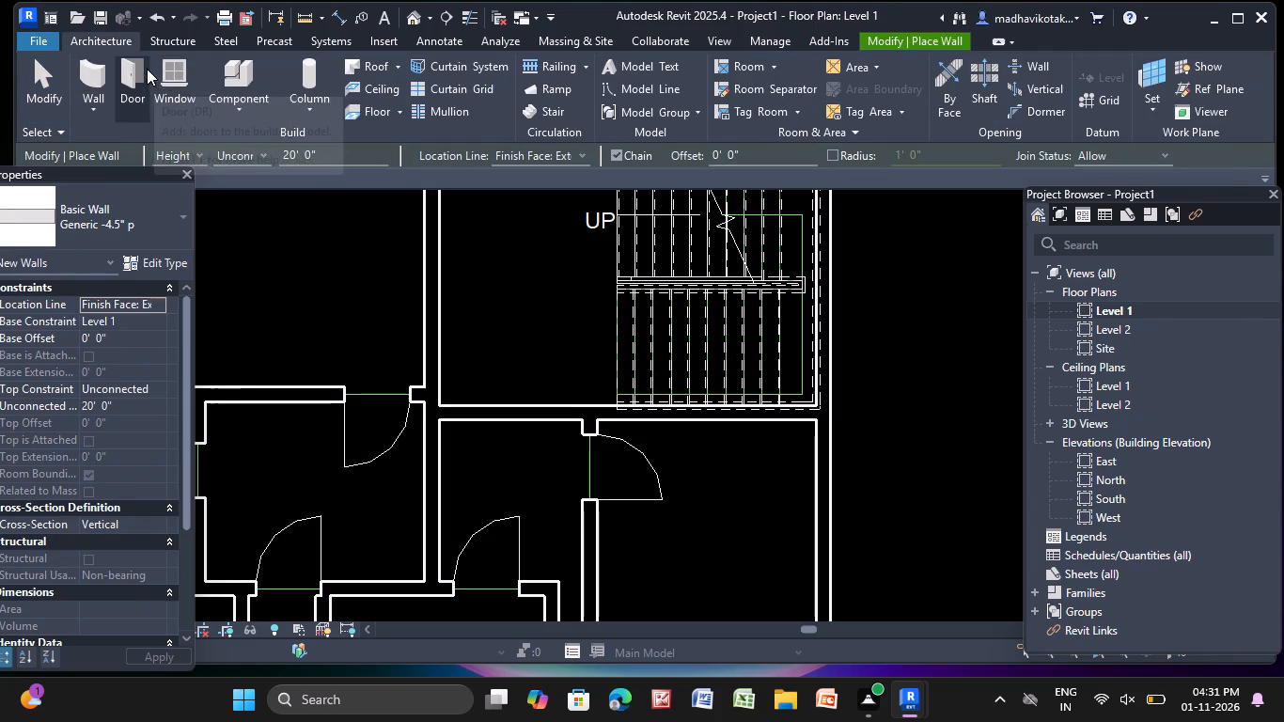
{"action": "left_click", "coordinate": [145, 67]}
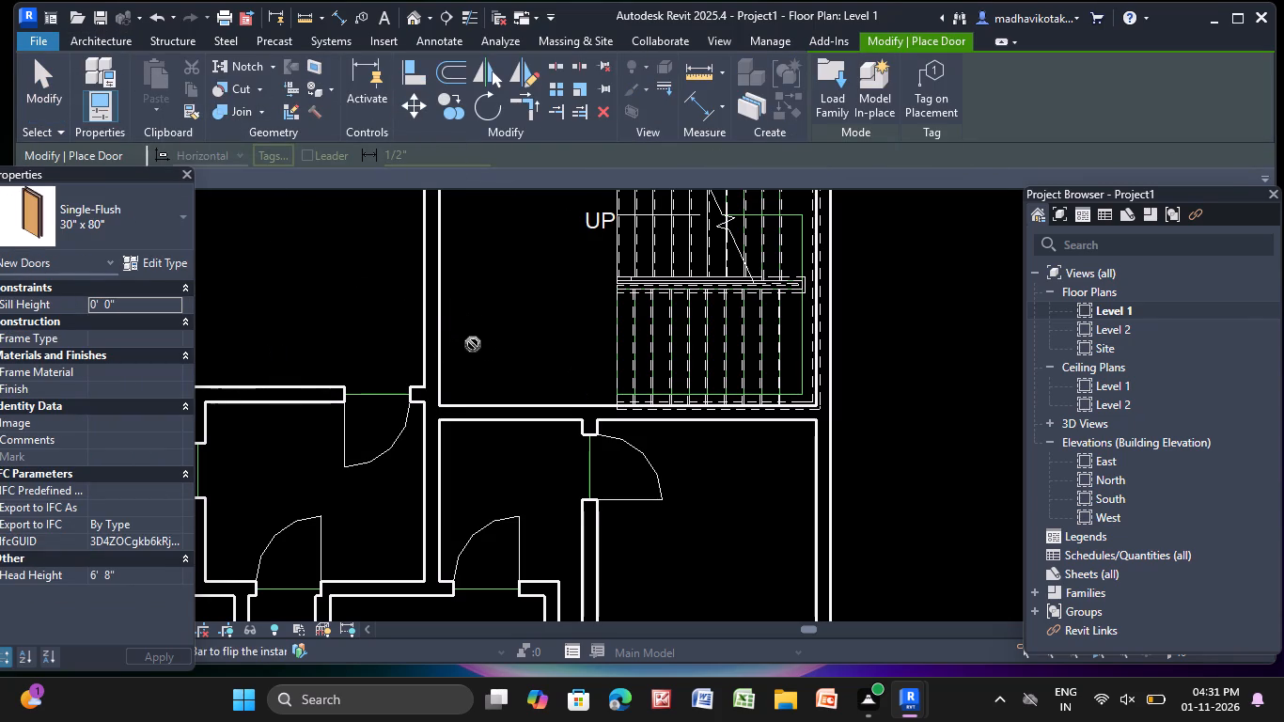
{"action": "left_click", "coordinate": [167, 219]}
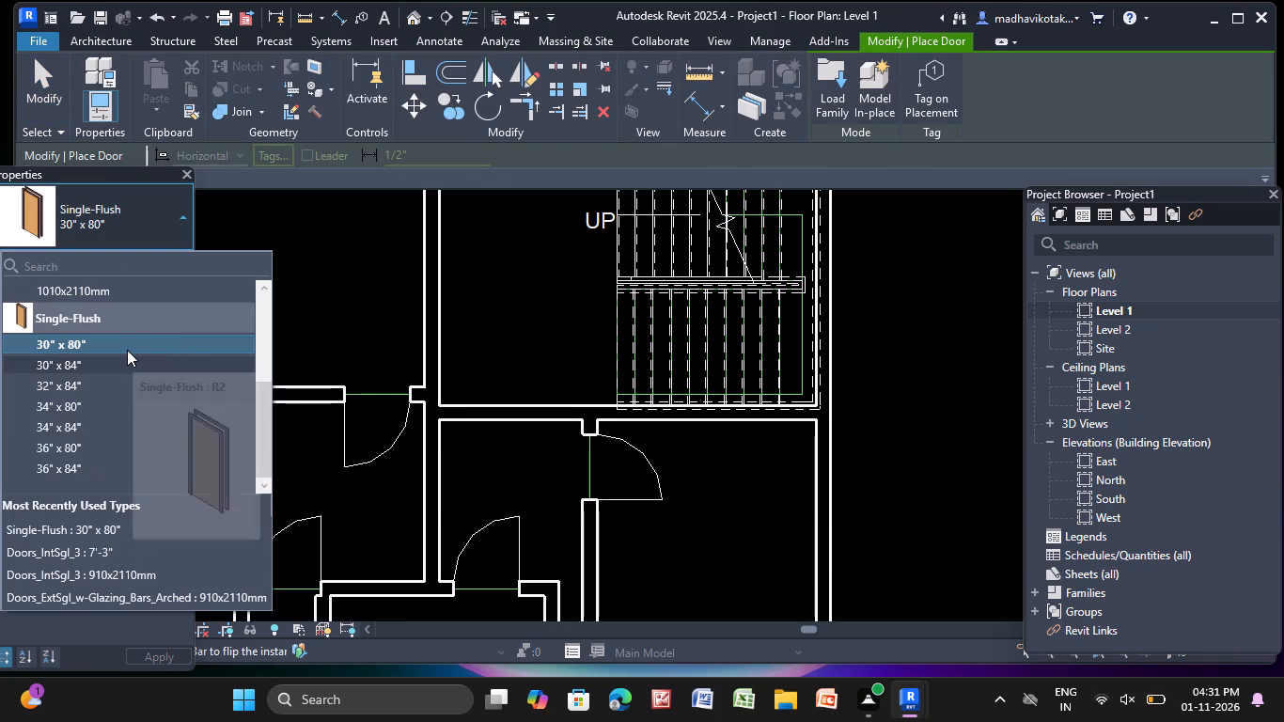
{"action": "scroll", "coordinate": [126, 347], "scroll_direction": "up", "scroll_amount": 3}
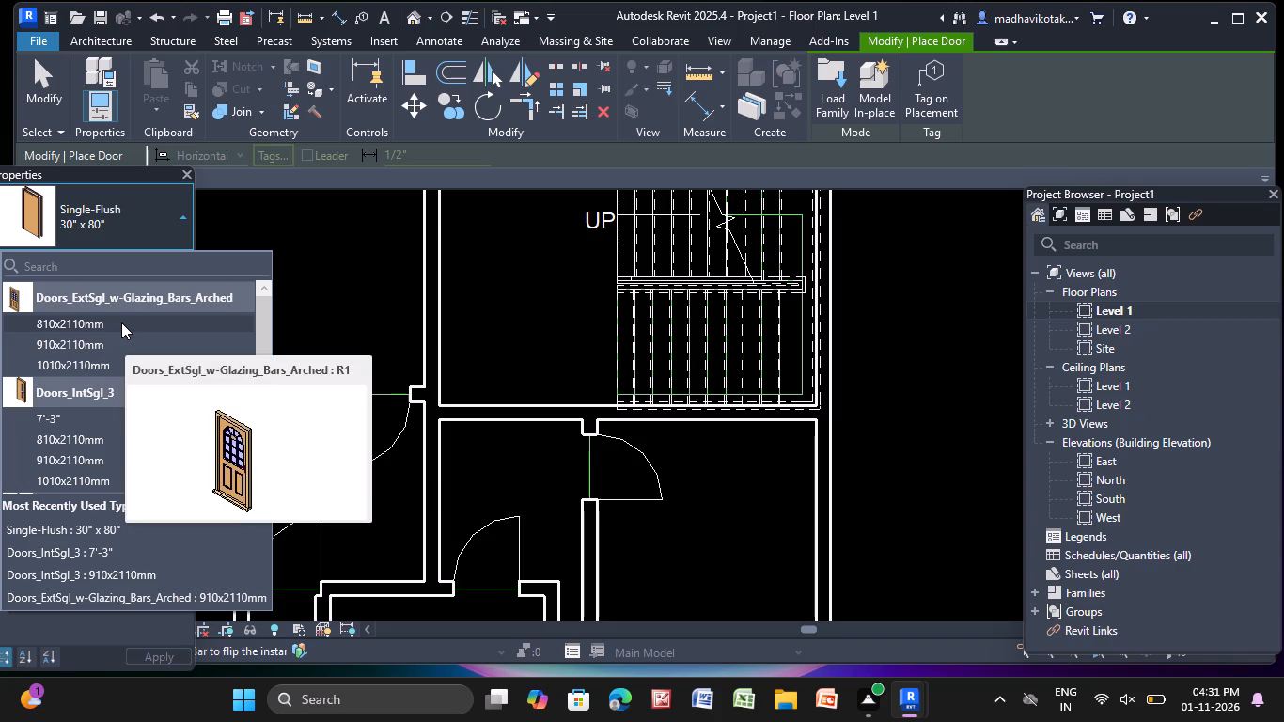
{"action": "left_click", "coordinate": [121, 322]}
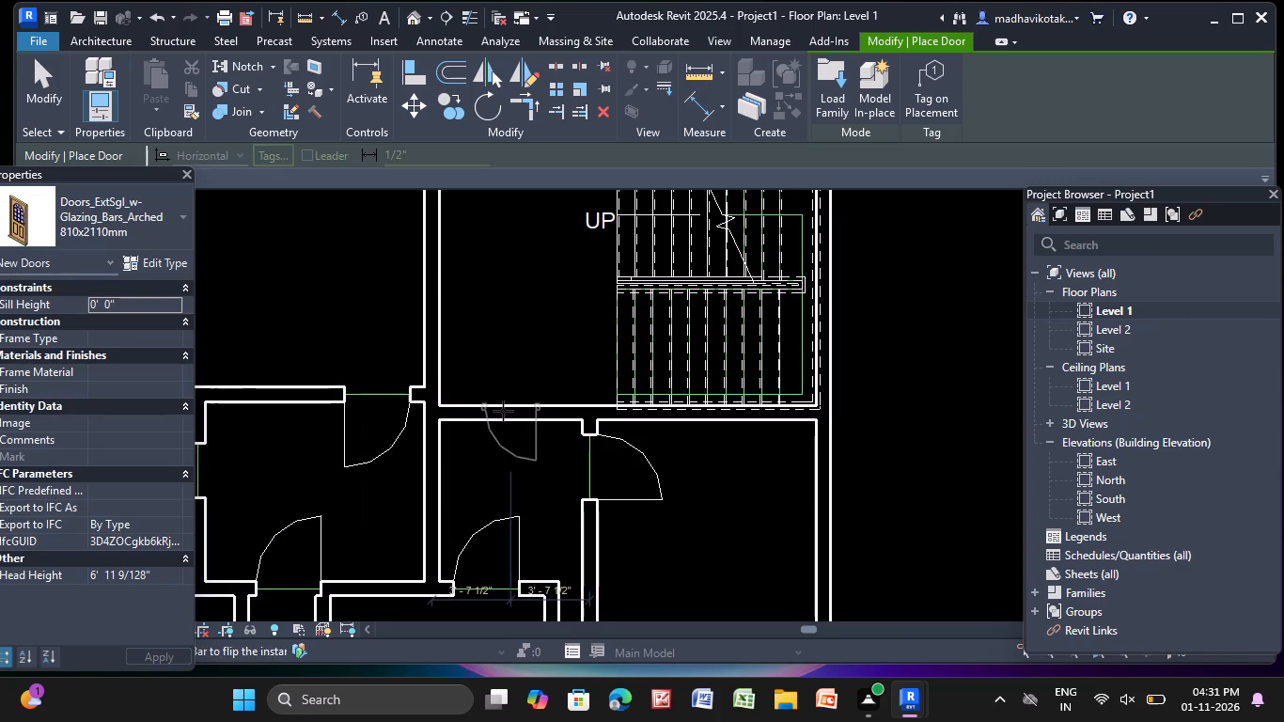
{"action": "left_click", "coordinate": [502, 413]}
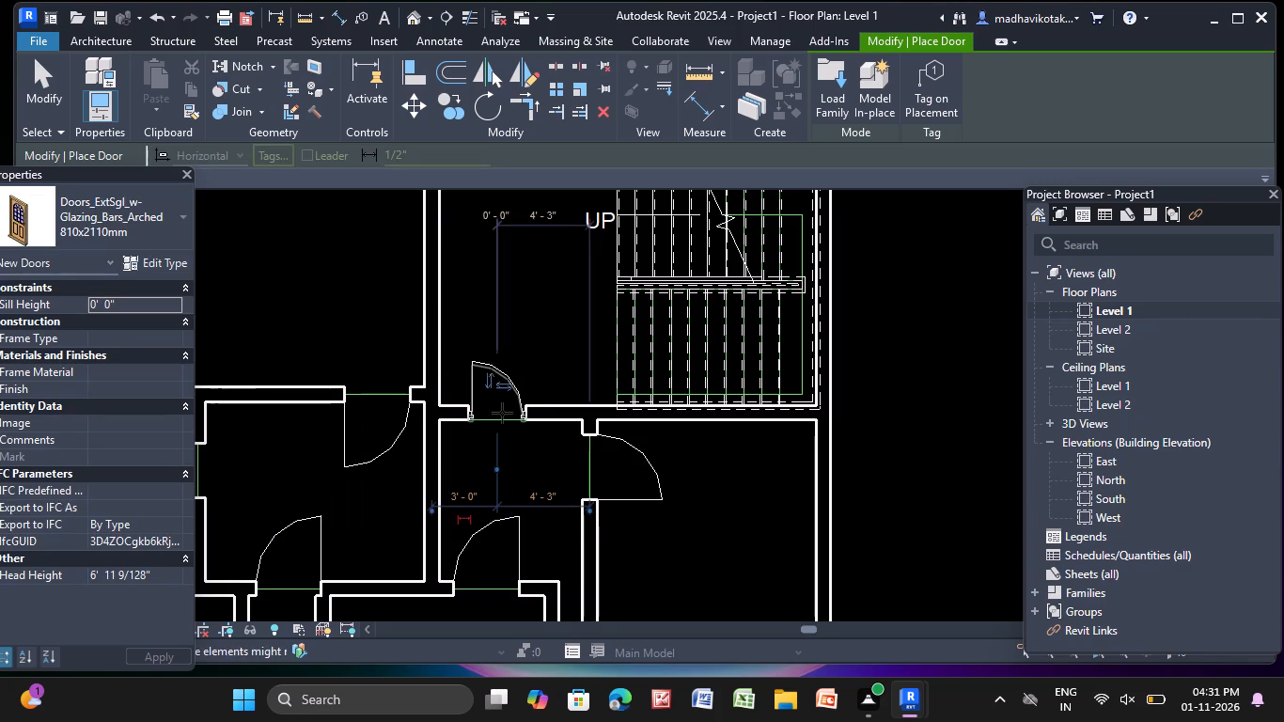
{"action": "key", "text": "Escape"}
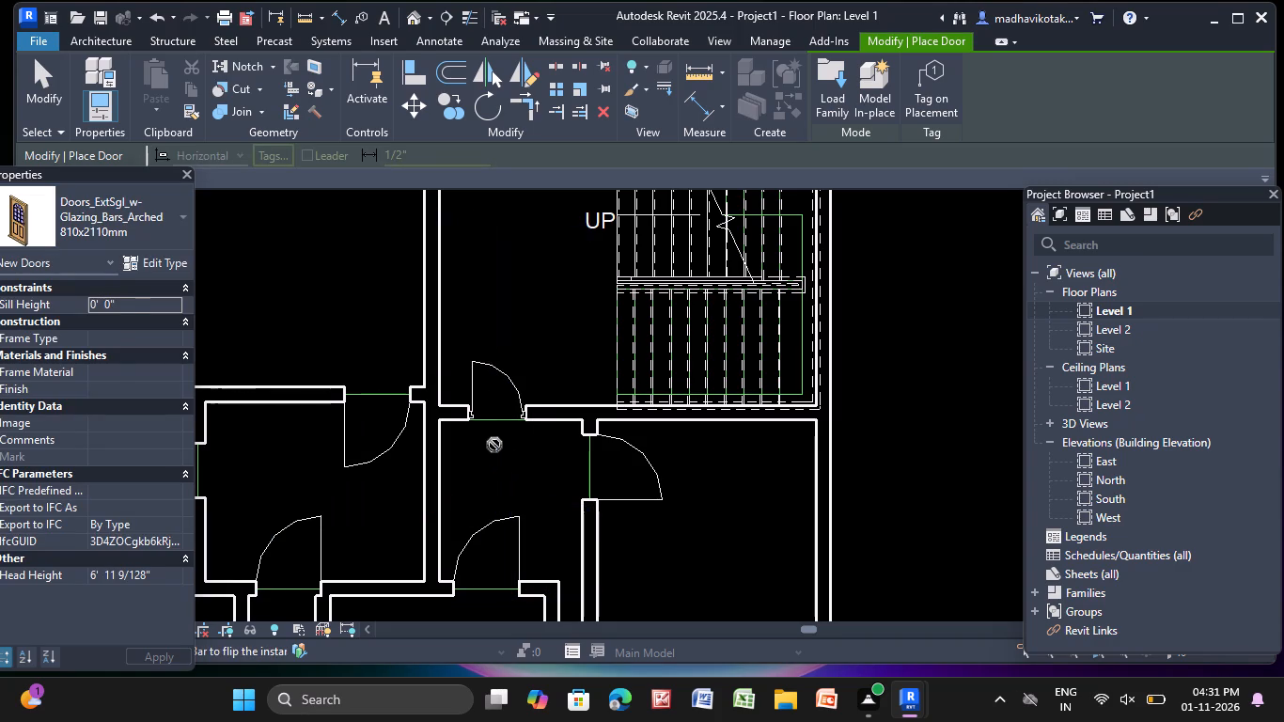
{"action": "key", "text": "Escape"}
{"action": "key", "text": "Escape"}
{"action": "key", "text": "Escape"}
Examine the placed doors, interior walls and stair from several angles in the default 3D view.
{"action": "scroll", "coordinate": [498, 437], "scroll_direction": "down", "scroll_amount": 6}
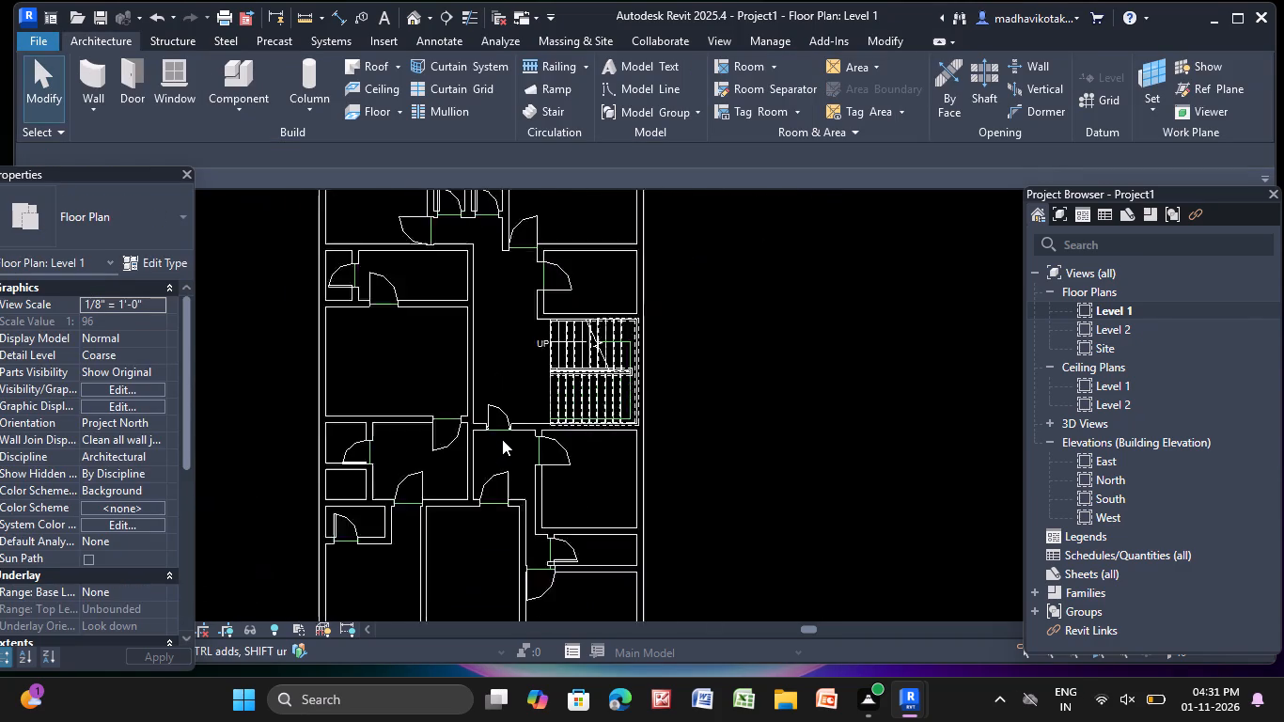
{"action": "scroll", "coordinate": [502, 439], "scroll_direction": "down", "scroll_amount": 3}
{"action": "middle_click_drag", "start_coordinate": [504, 447], "coordinate": [546, 507]}
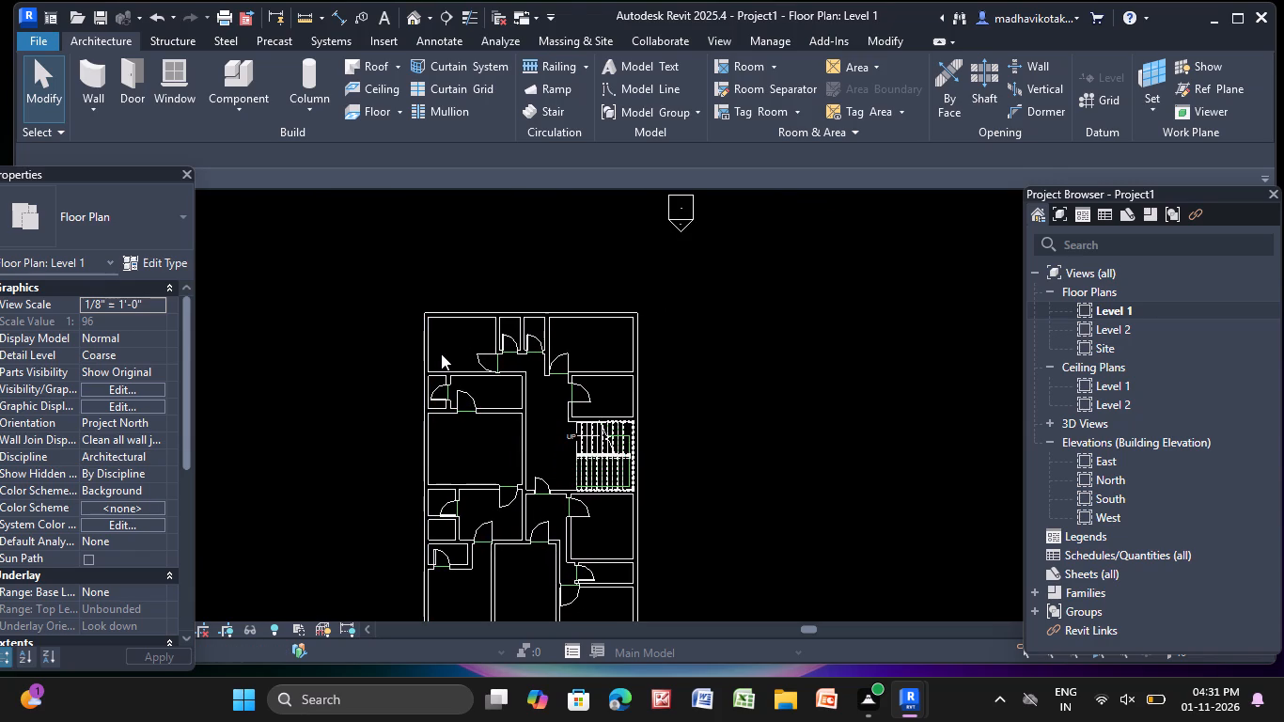
{"action": "middle_click_drag", "start_coordinate": [441, 352], "coordinate": [457, 314]}
{"action": "scroll", "coordinate": [459, 313], "scroll_direction": "up", "scroll_amount": 3}
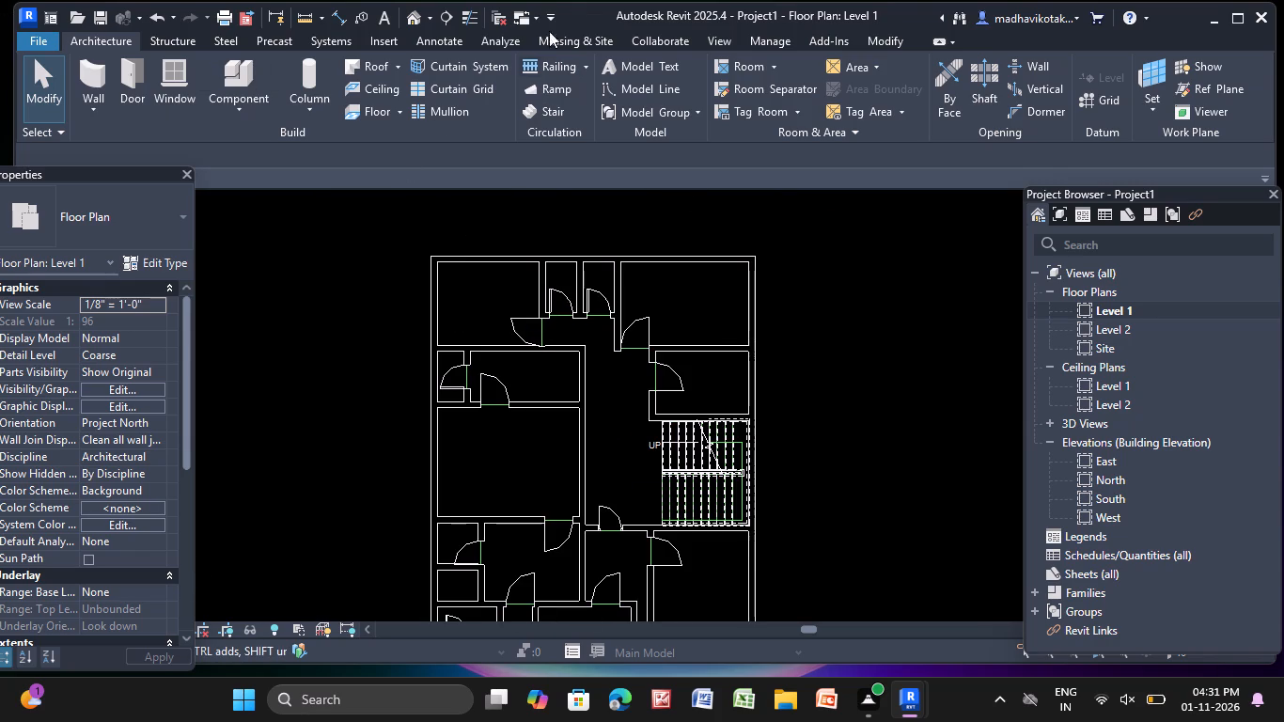
{"action": "left_click", "coordinate": [414, 14]}
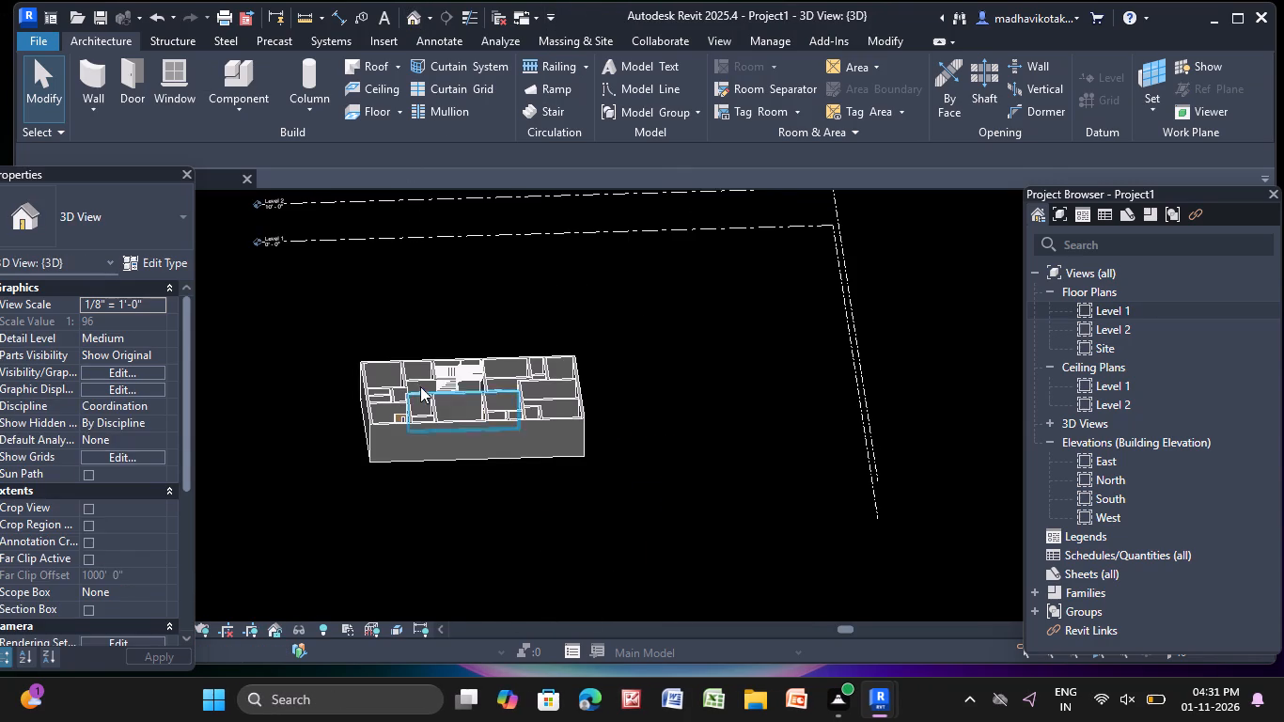
{"action": "middle_click_drag", "start_coordinate": [655, 390], "coordinate": [601, 611]}
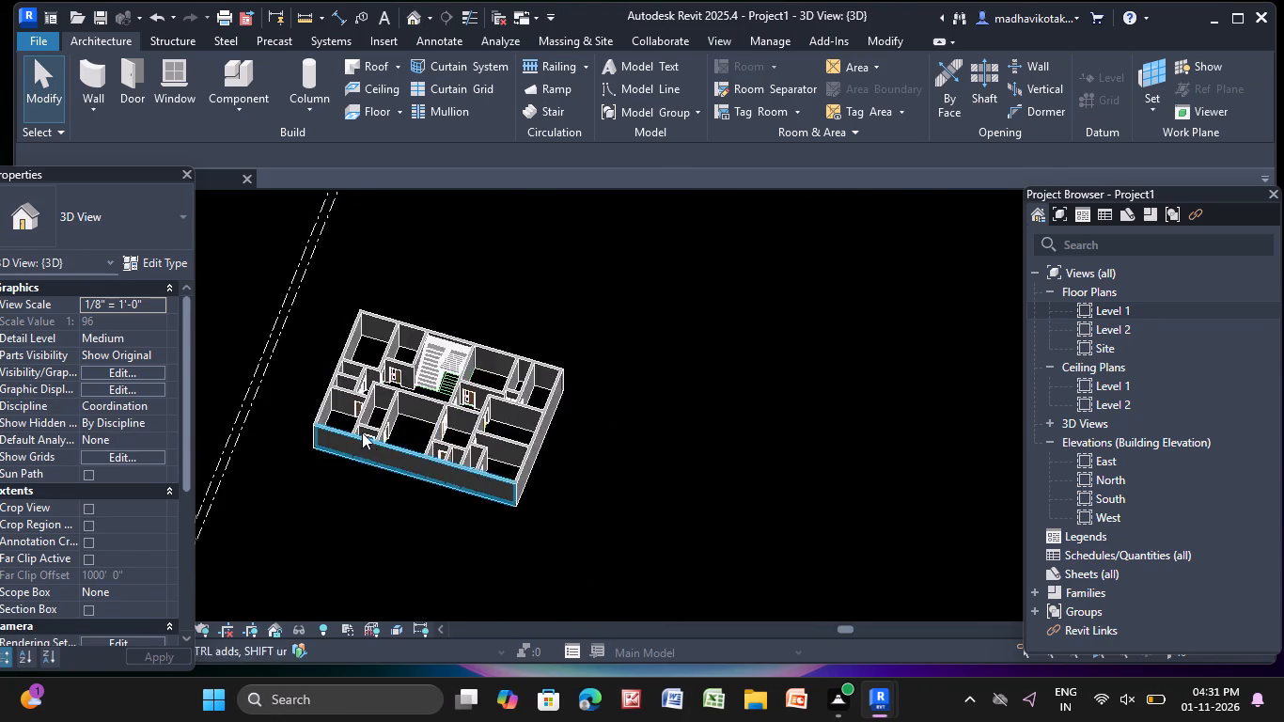
{"action": "scroll", "coordinate": [362, 430], "scroll_direction": "up", "scroll_amount": 7}
{"action": "scroll", "coordinate": [525, 402], "scroll_direction": "up", "scroll_amount": 4}
{"action": "middle_click_drag", "start_coordinate": [752, 402], "coordinate": [579, 466], "text": "shift"}
{"action": "scroll", "coordinate": [580, 466], "scroll_direction": "up", "scroll_amount": 1, "text": "shift"}
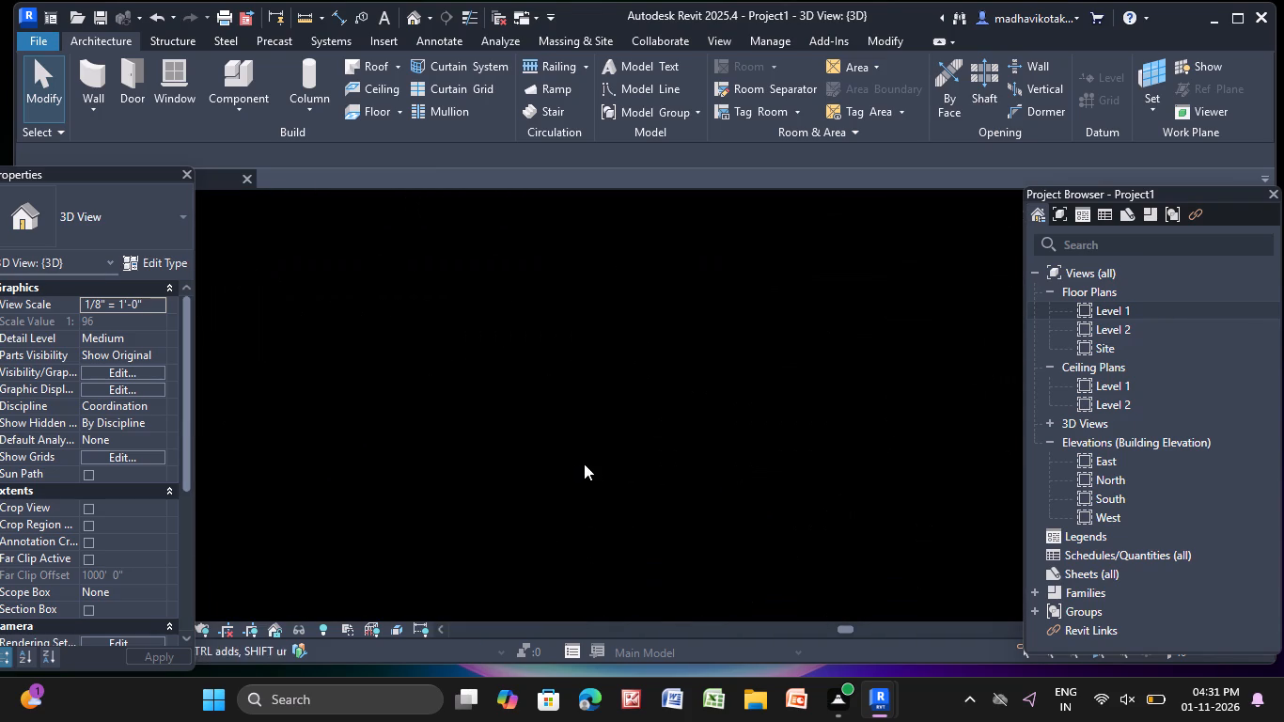
{"action": "scroll", "coordinate": [587, 463], "scroll_direction": "down", "scroll_amount": 11}
{"action": "middle_click_drag", "start_coordinate": [808, 345], "coordinate": [696, 368]}
{"action": "scroll", "coordinate": [735, 337], "scroll_direction": "down", "scroll_amount": 3}
{"action": "middle_click_drag", "start_coordinate": [734, 337], "coordinate": [415, 443]}
{"action": "scroll", "coordinate": [471, 399], "scroll_direction": "up", "scroll_amount": 3}
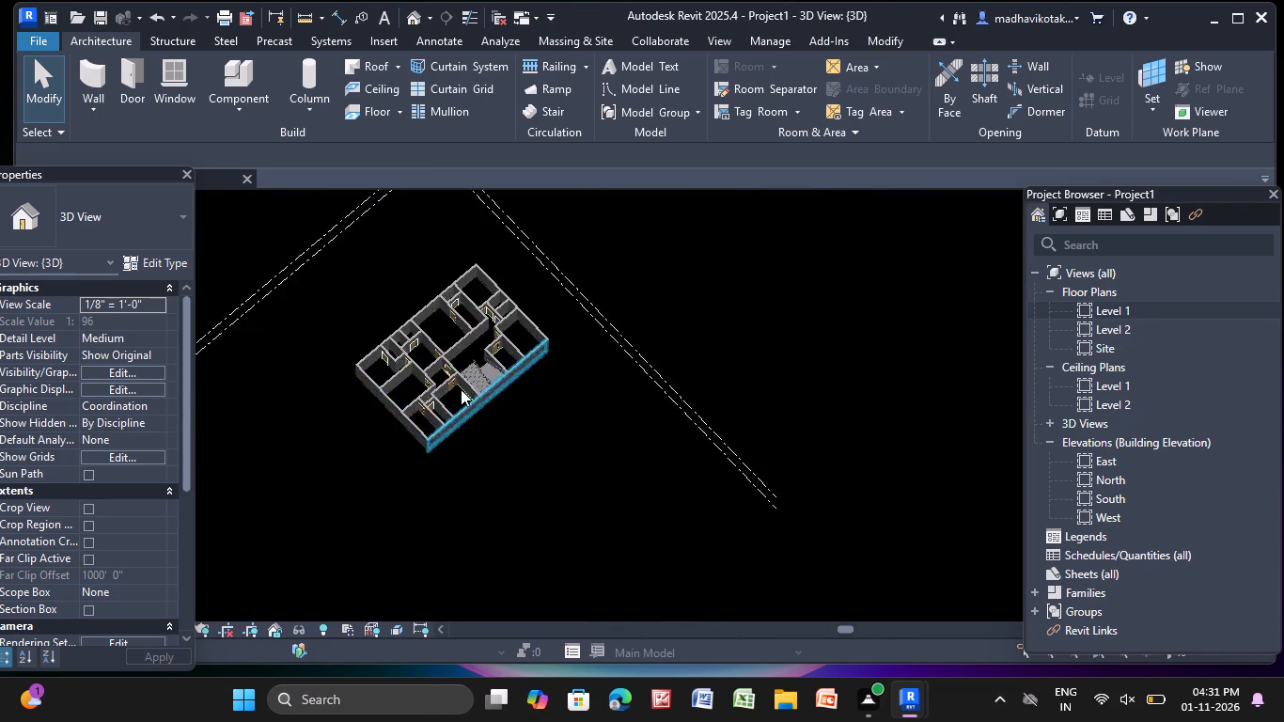
{"action": "scroll", "coordinate": [461, 389], "scroll_direction": "up", "scroll_amount": 5}
{"action": "middle_click_drag", "start_coordinate": [629, 375], "coordinate": [575, 342], "text": "shift"}
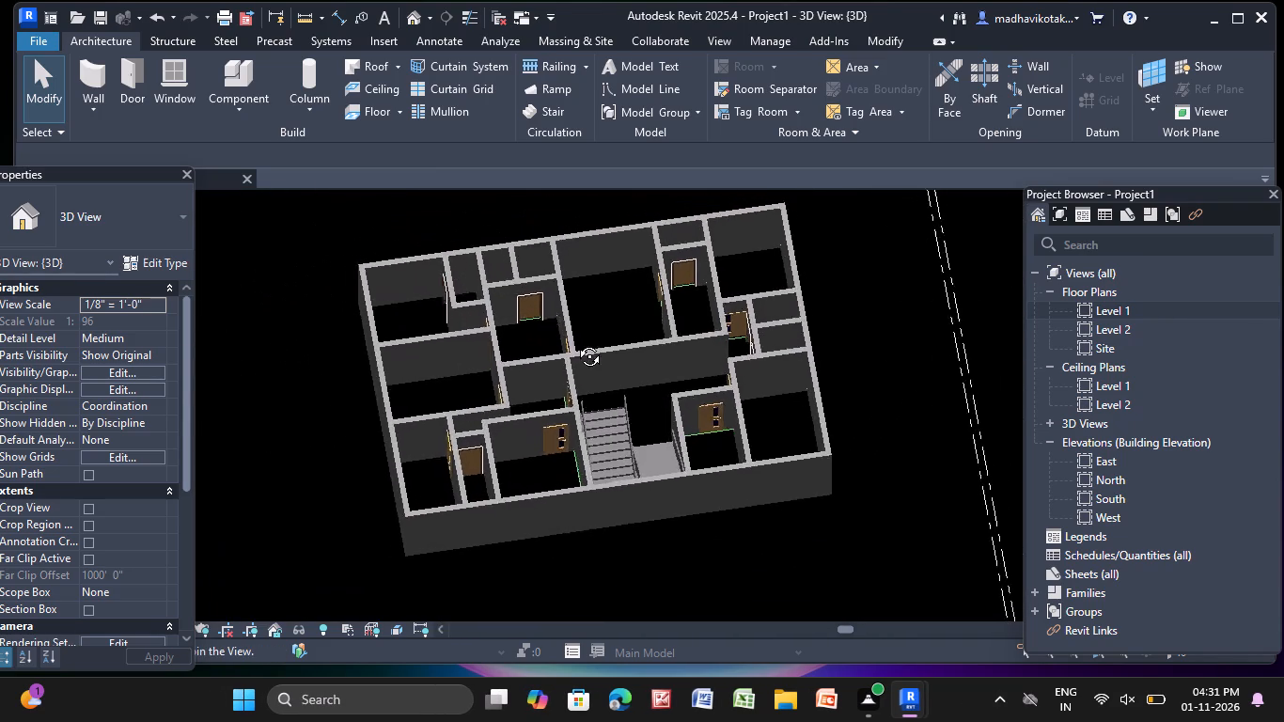
{"action": "middle_click_drag", "start_coordinate": [575, 342], "coordinate": [572, 339], "text": "shift"}
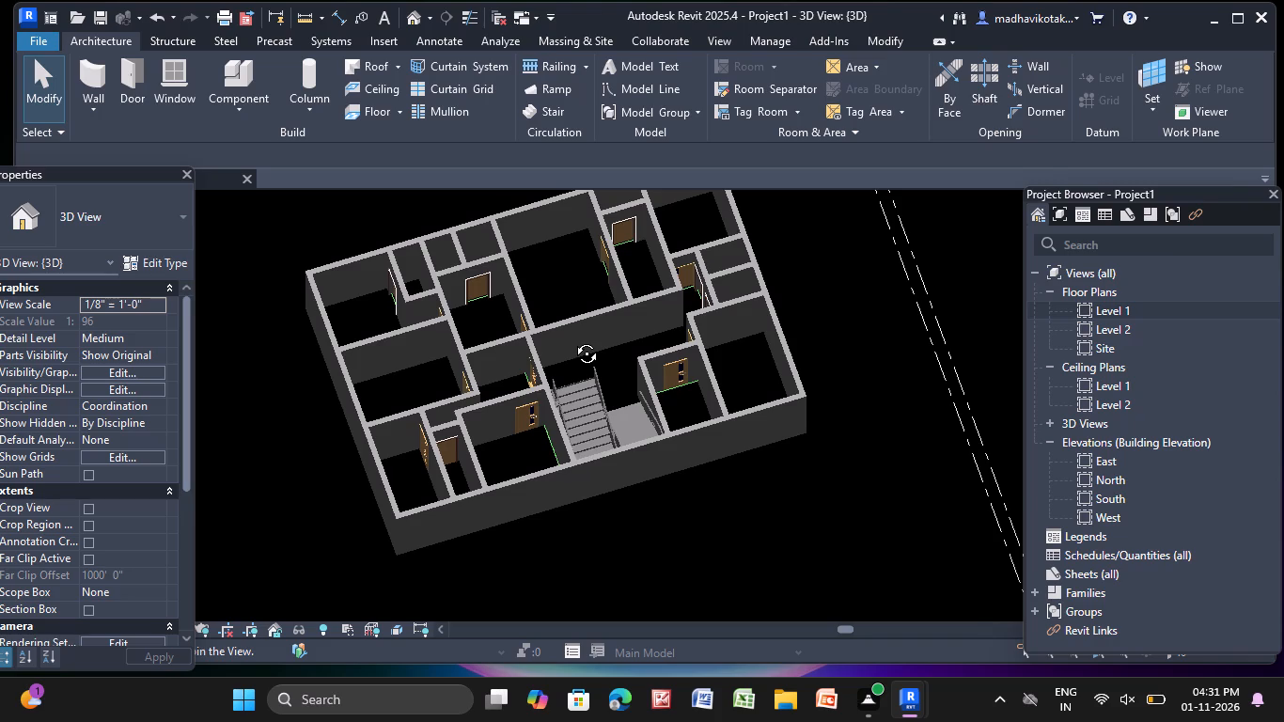
{"action": "middle_click_drag", "start_coordinate": [572, 339], "coordinate": [509, 385], "text": "shift"}
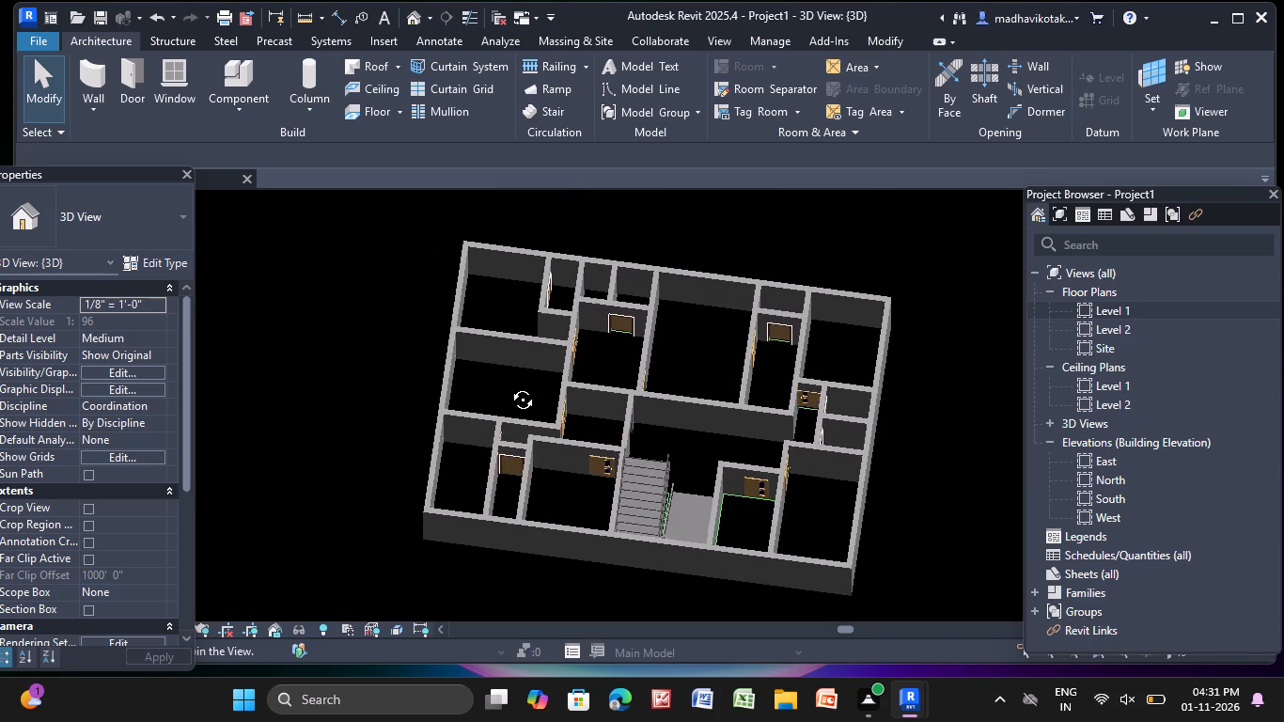
{"action": "middle_click_drag", "start_coordinate": [509, 385], "coordinate": [514, 381], "text": "shift"}
{"action": "scroll", "coordinate": [806, 392], "scroll_direction": "down", "scroll_amount": 3}
{"action": "middle_click_drag", "start_coordinate": [786, 395], "coordinate": [601, 364], "text": "shift"}
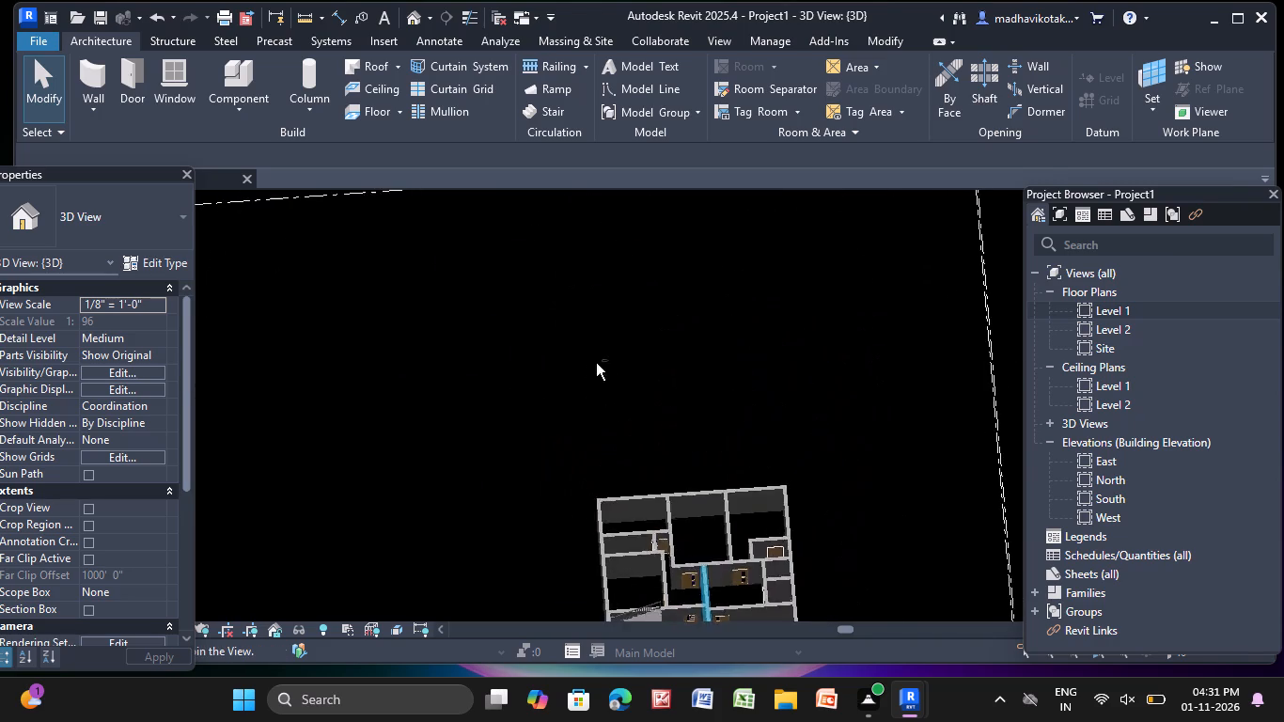
{"action": "scroll", "coordinate": [580, 364], "scroll_direction": "down", "scroll_amount": 4}
{"action": "middle_click_drag", "start_coordinate": [579, 369], "coordinate": [536, 304]}
{"action": "scroll", "coordinate": [625, 511], "scroll_direction": "up", "scroll_amount": 11}
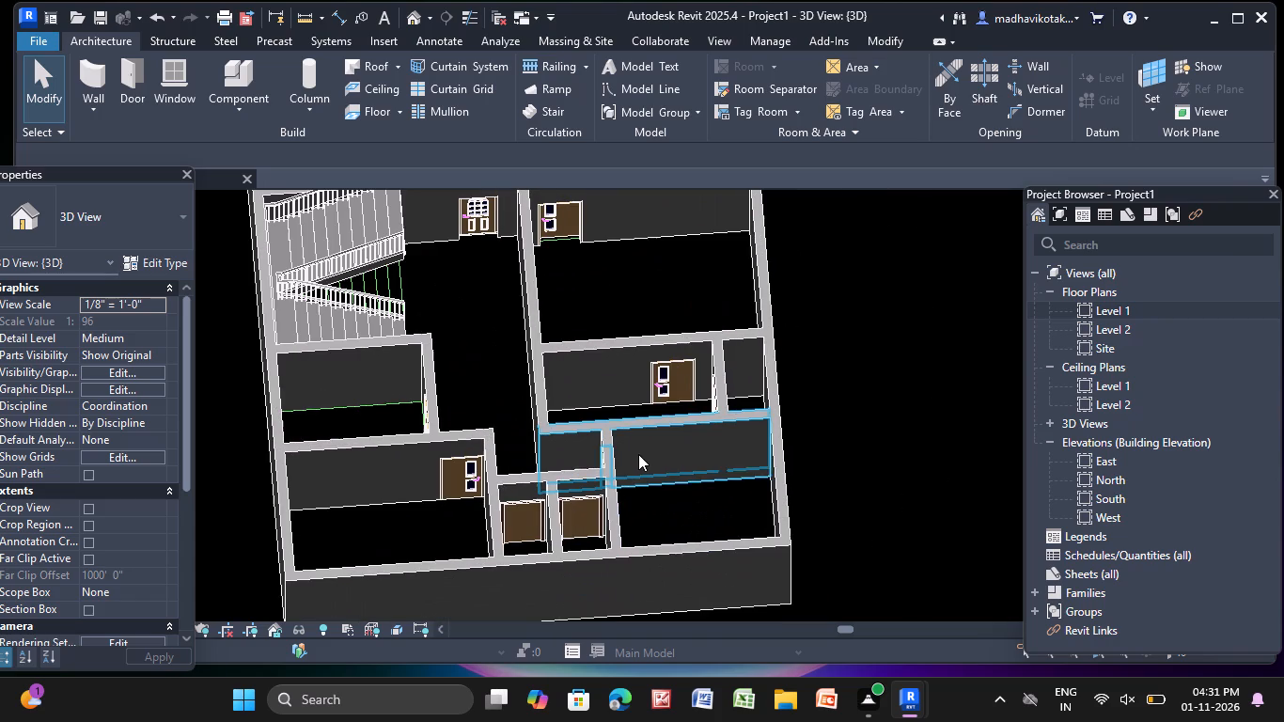
{"action": "scroll", "coordinate": [643, 412], "scroll_direction": "down", "scroll_amount": 2}
{"action": "middle_click_drag", "start_coordinate": [636, 412], "coordinate": [628, 415], "text": "shift"}
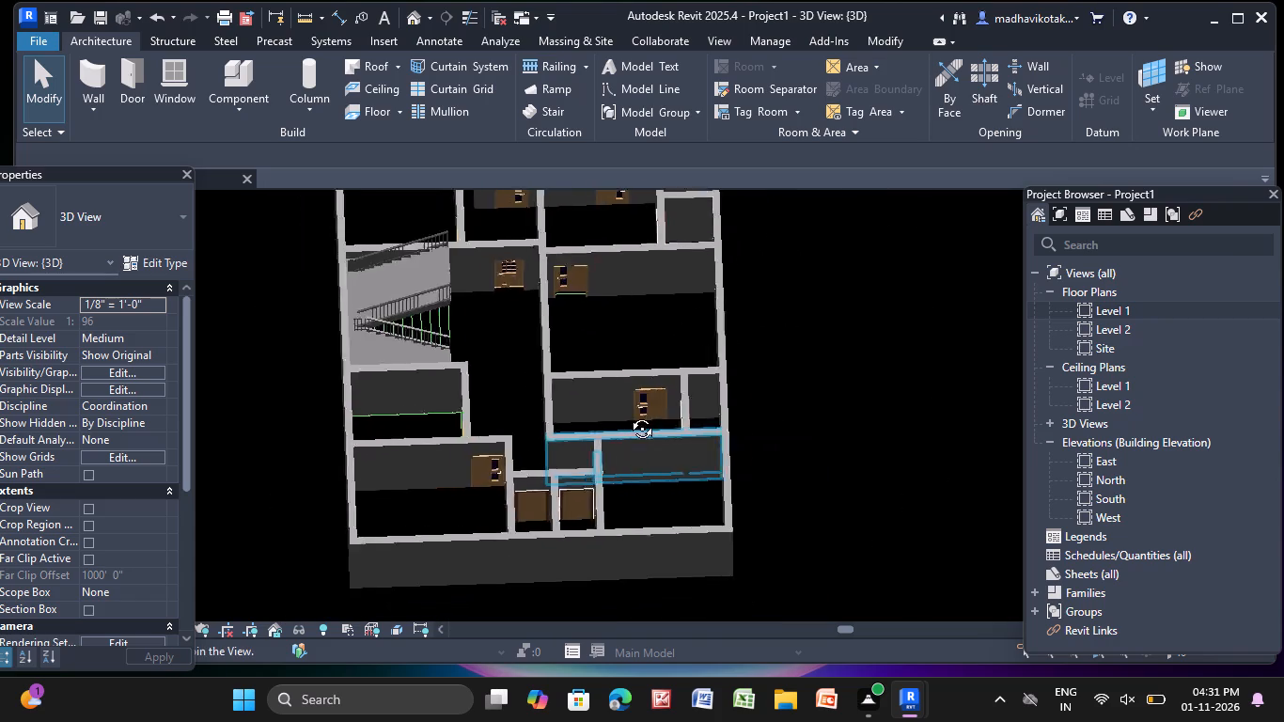
{"action": "middle_click_drag", "start_coordinate": [628, 415], "coordinate": [577, 426], "text": "shift"}
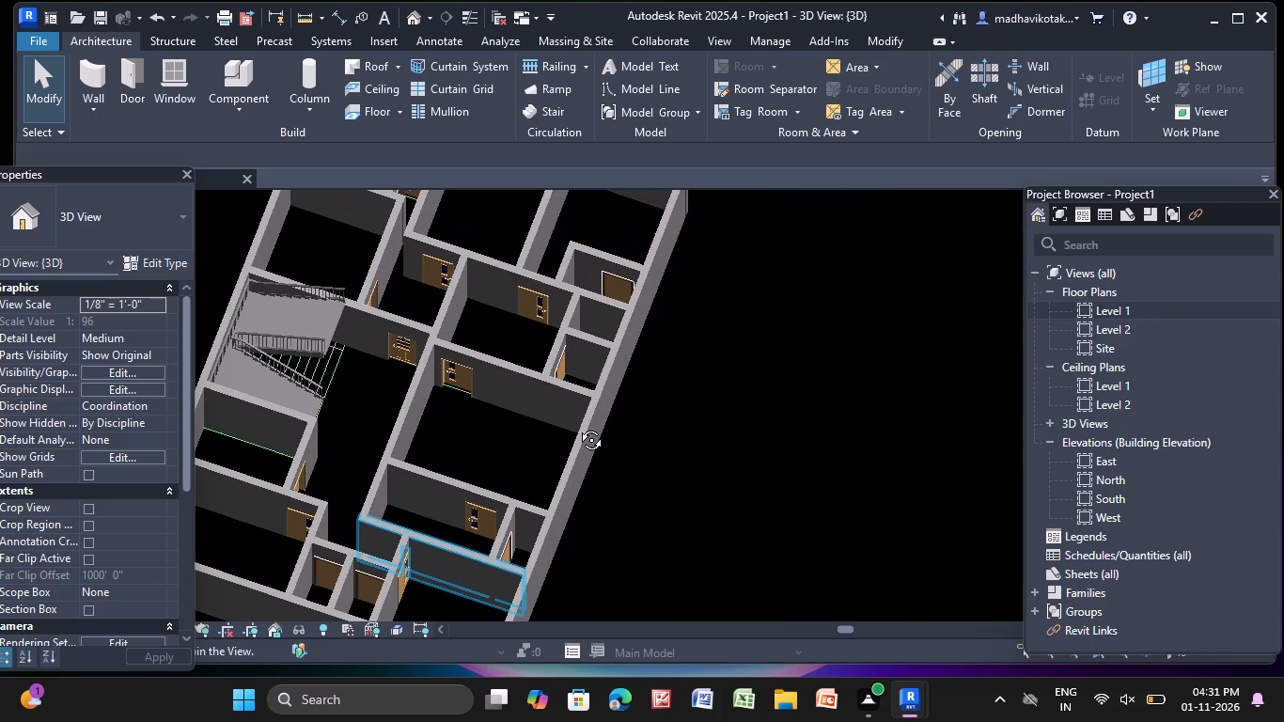
{"action": "middle_click_drag", "start_coordinate": [577, 426], "coordinate": [728, 434], "text": "shift"}
{"action": "scroll", "coordinate": [721, 432], "scroll_direction": "down", "scroll_amount": 4}
{"action": "middle_click_drag", "start_coordinate": [717, 448], "coordinate": [603, 530]}
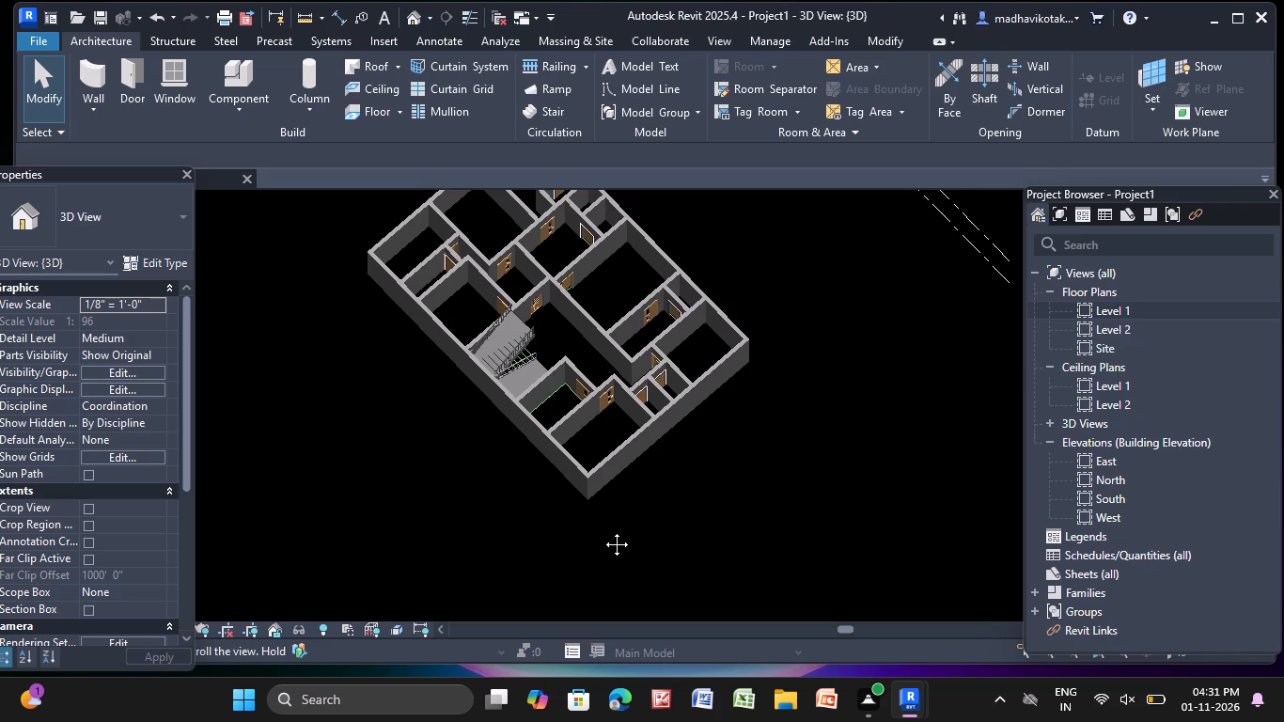
{"action": "middle_click_drag", "start_coordinate": [603, 530], "coordinate": [600, 530]}
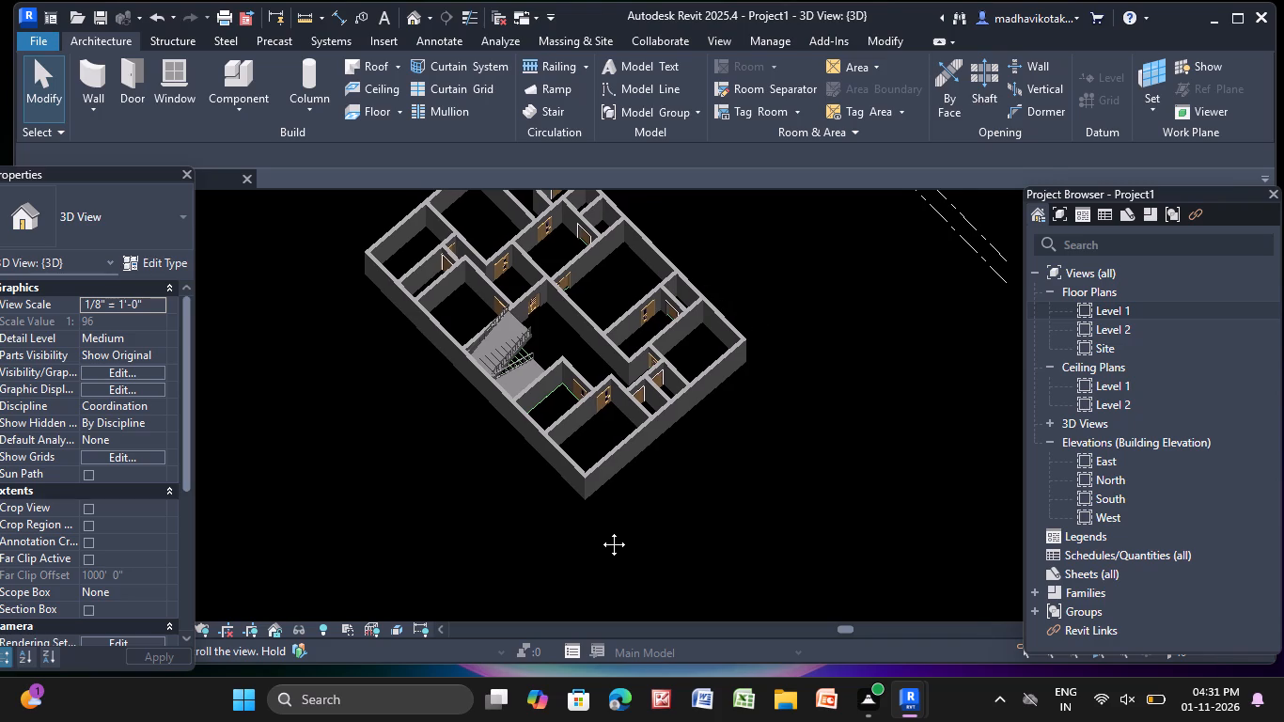
{"action": "middle_click_drag", "start_coordinate": [600, 530], "coordinate": [599, 523]}
{"action": "scroll", "coordinate": [636, 333], "scroll_direction": "up", "scroll_amount": 3}
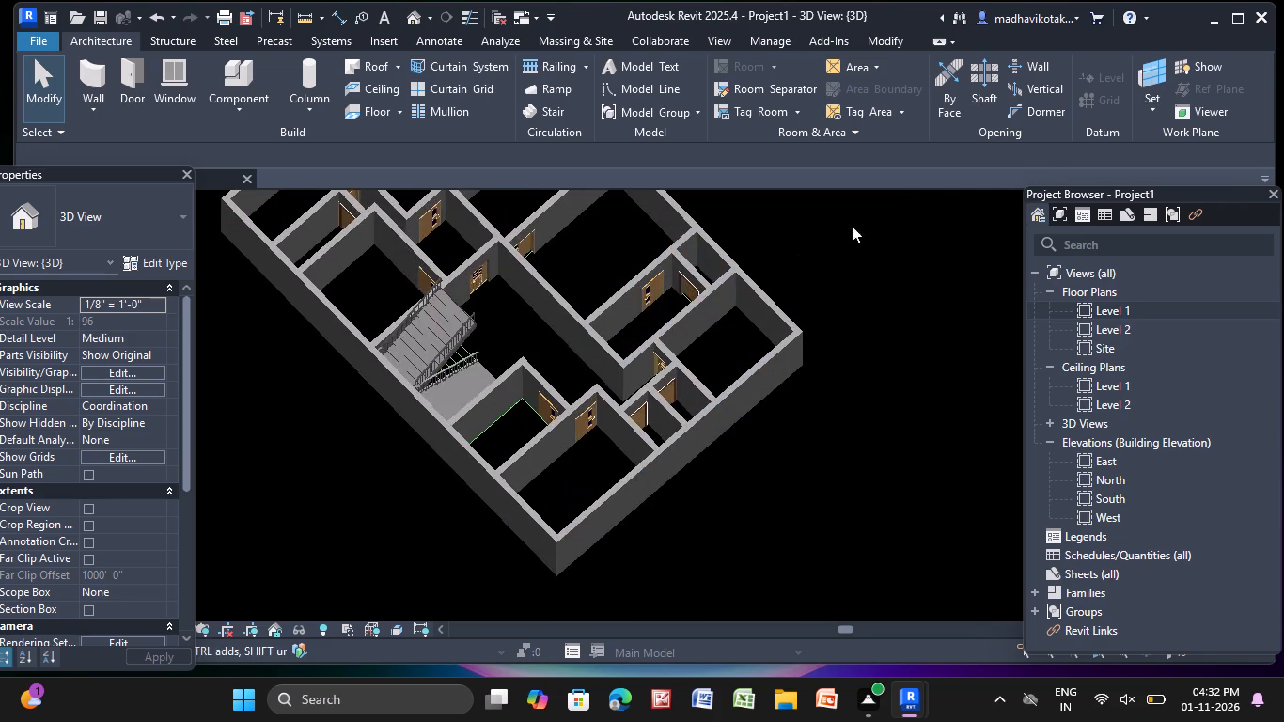
Create a Generic - 12" floor on Level 1 with a rectangular boundary between diagonally opposite outer corners of the exterior walls.
{"action": "double_click", "coordinate": [1139, 305]}
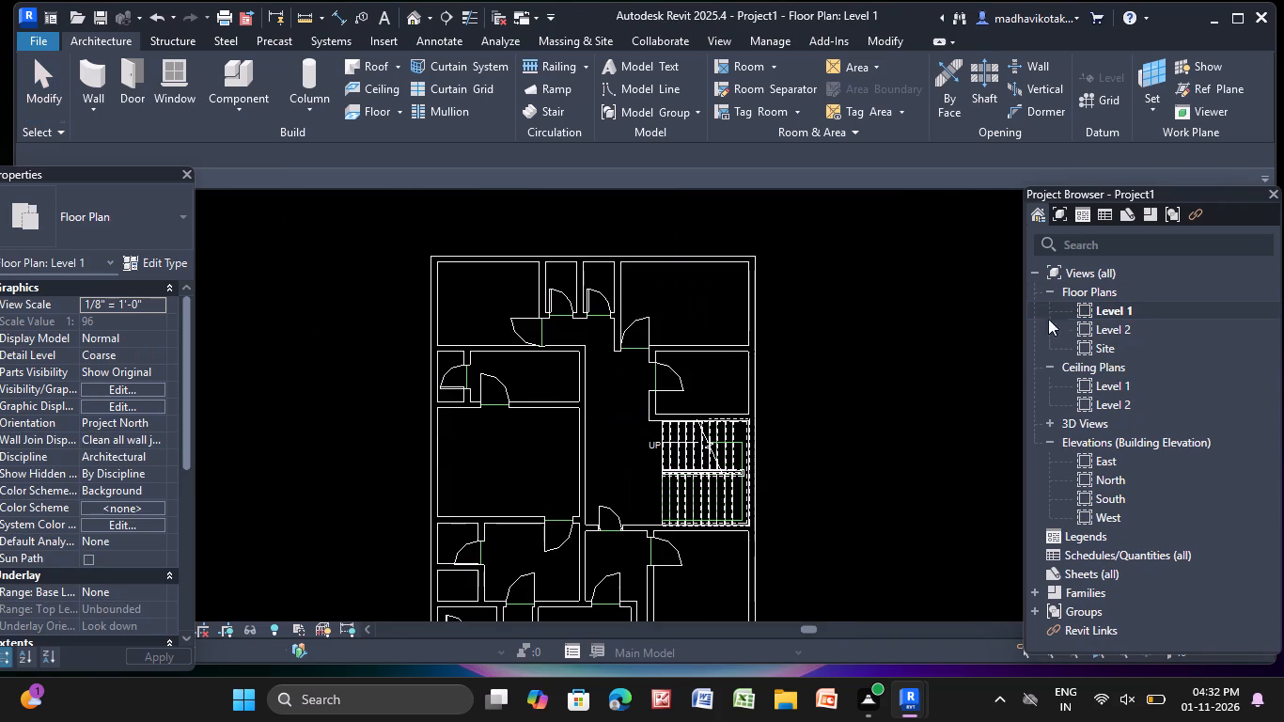
{"action": "scroll", "coordinate": [586, 405], "scroll_direction": "down", "scroll_amount": 7}
{"action": "middle_click_drag", "start_coordinate": [592, 440], "coordinate": [569, 311]}
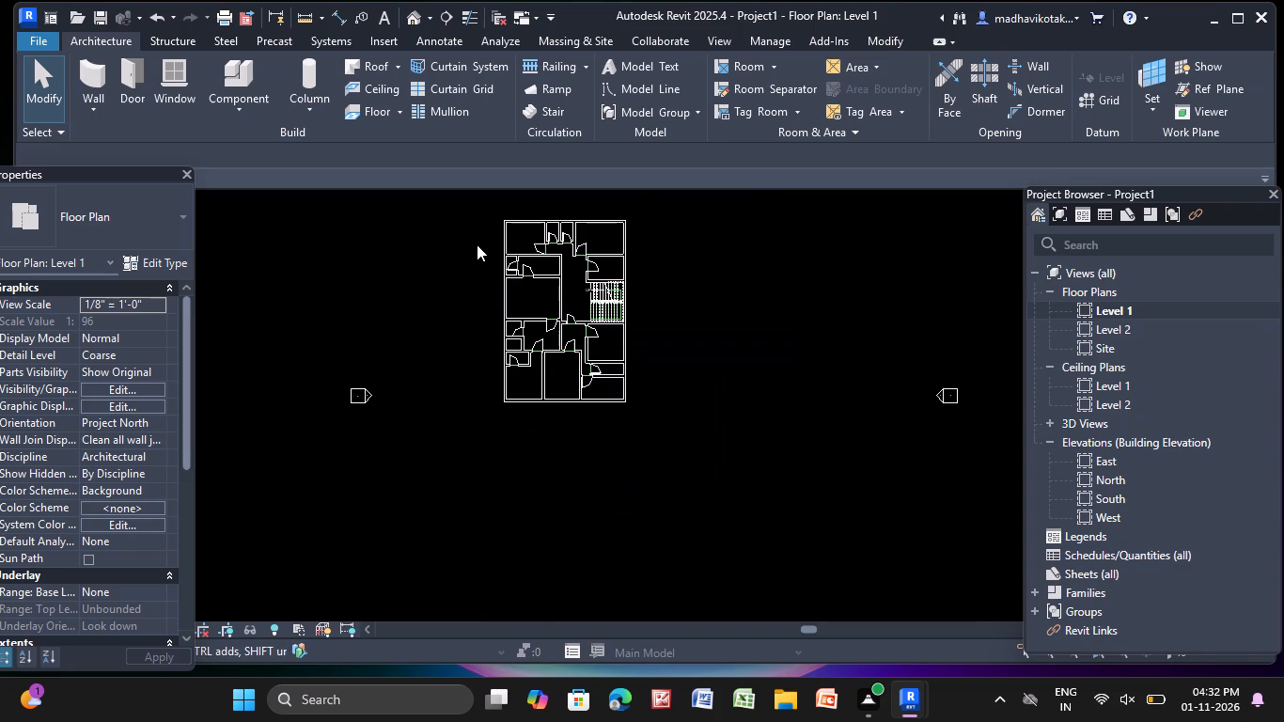
{"action": "middle_click_drag", "start_coordinate": [554, 373], "coordinate": [547, 412]}
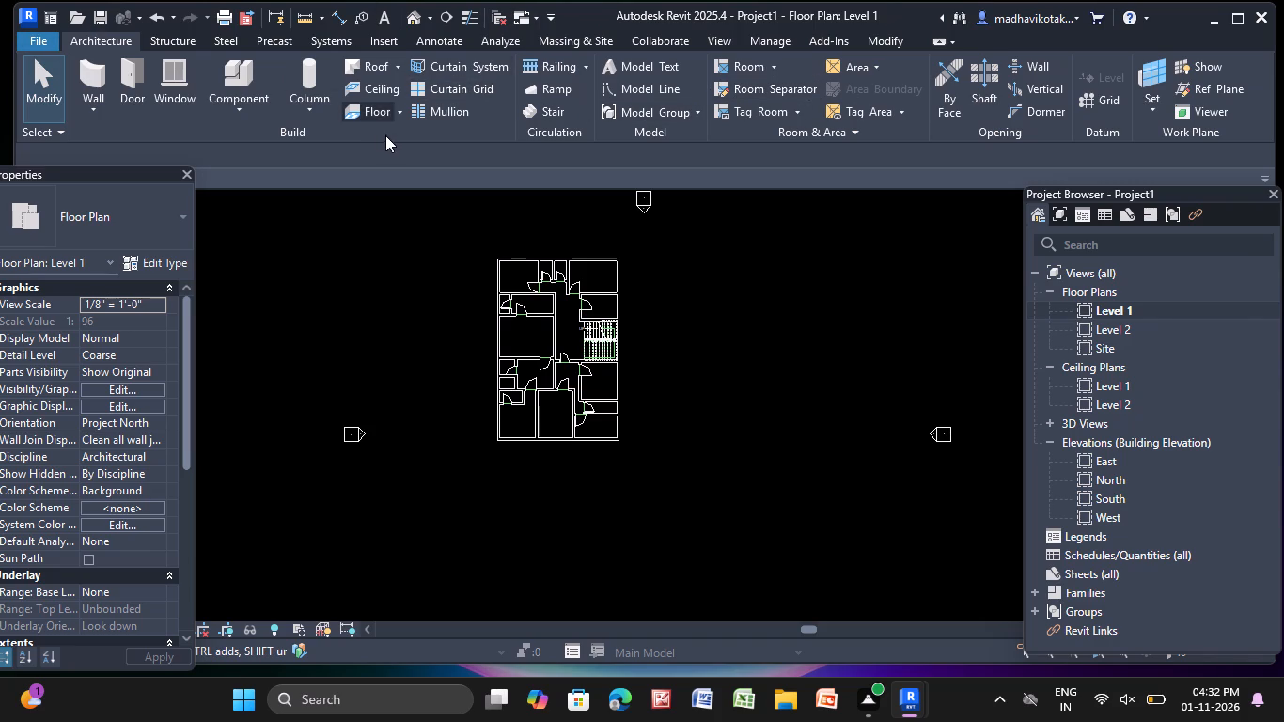
{"action": "left_click", "coordinate": [381, 109]}
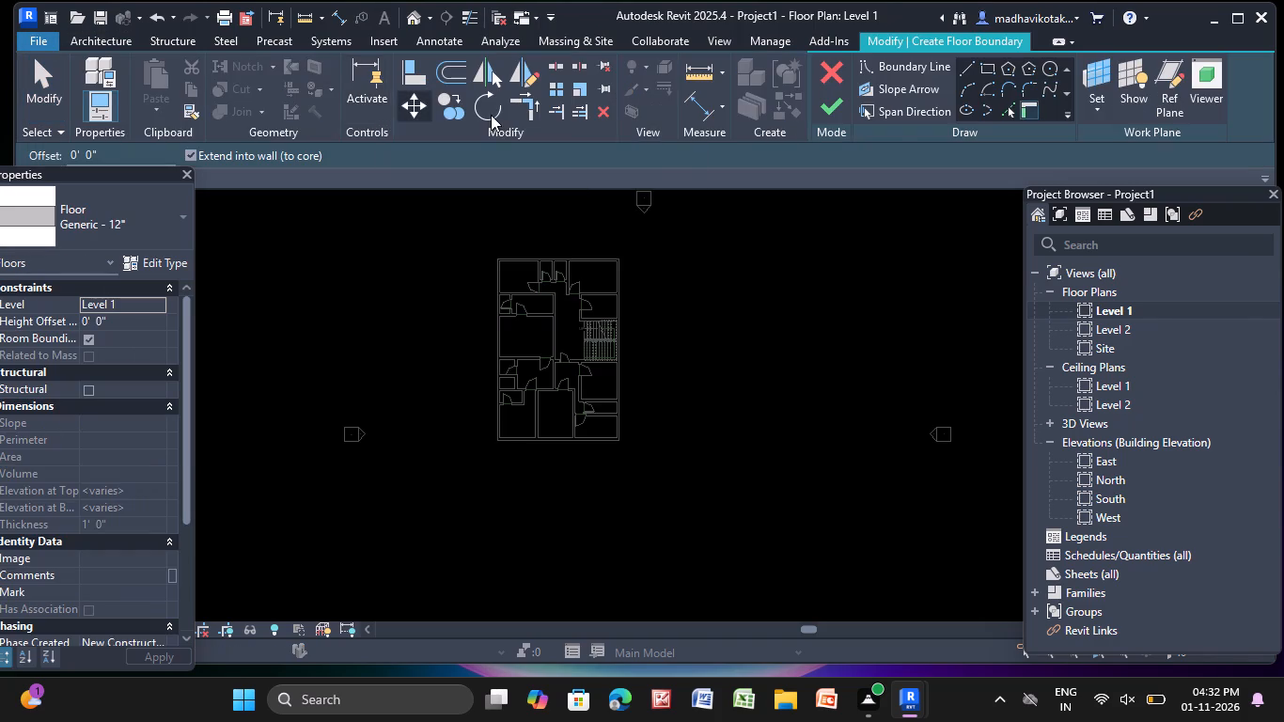
{"action": "left_click", "coordinate": [988, 73]}
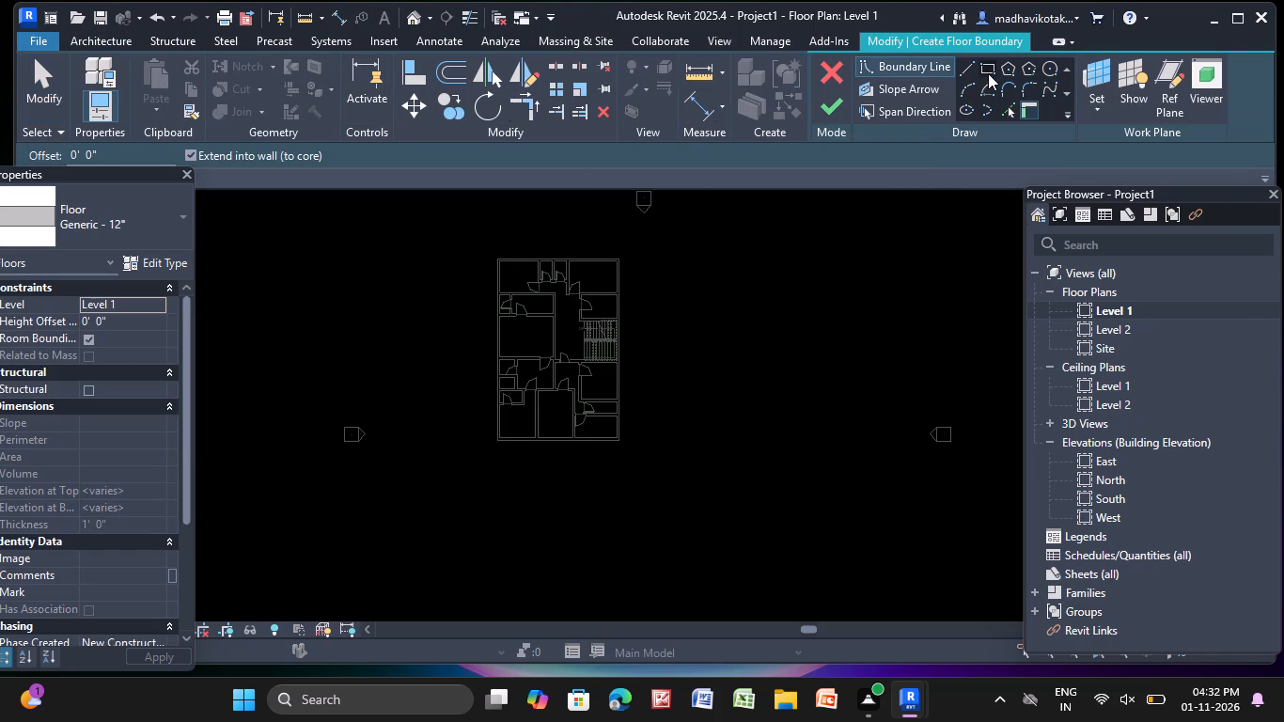
{"action": "scroll", "coordinate": [508, 271], "scroll_direction": "up", "scroll_amount": 15}
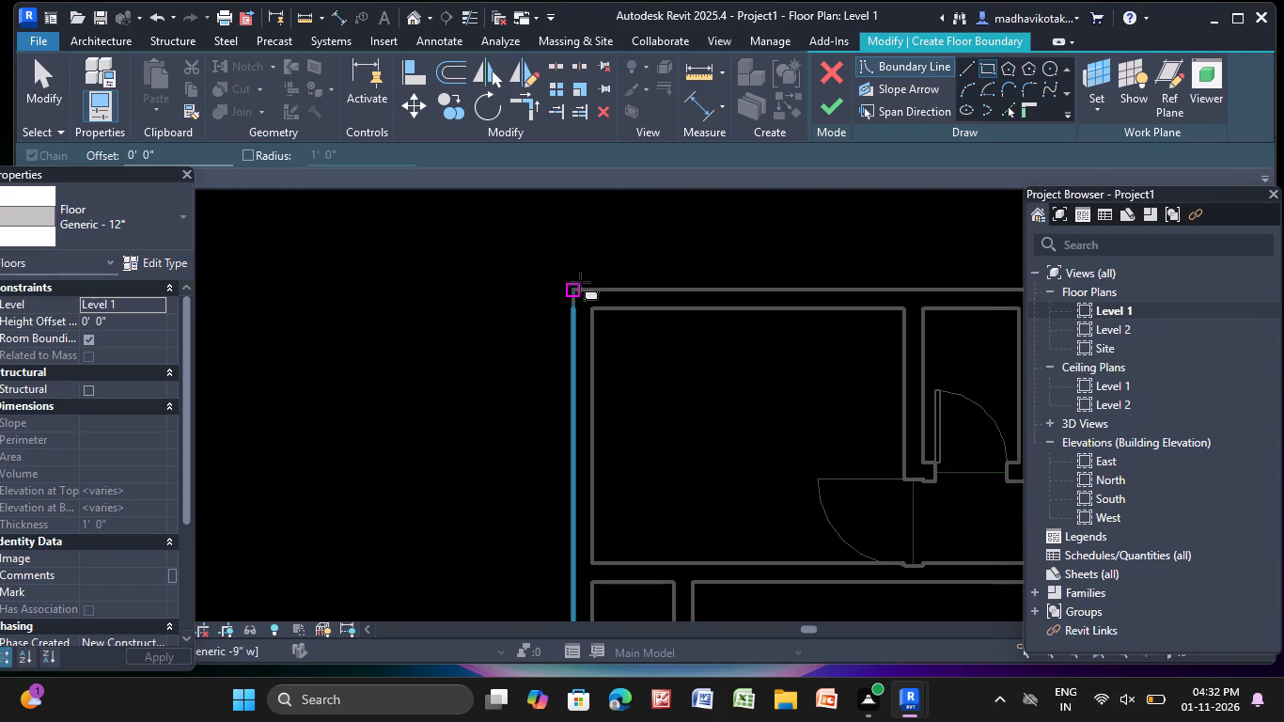
{"action": "middle_click_drag", "start_coordinate": [368, 266], "coordinate": [184, 267]}
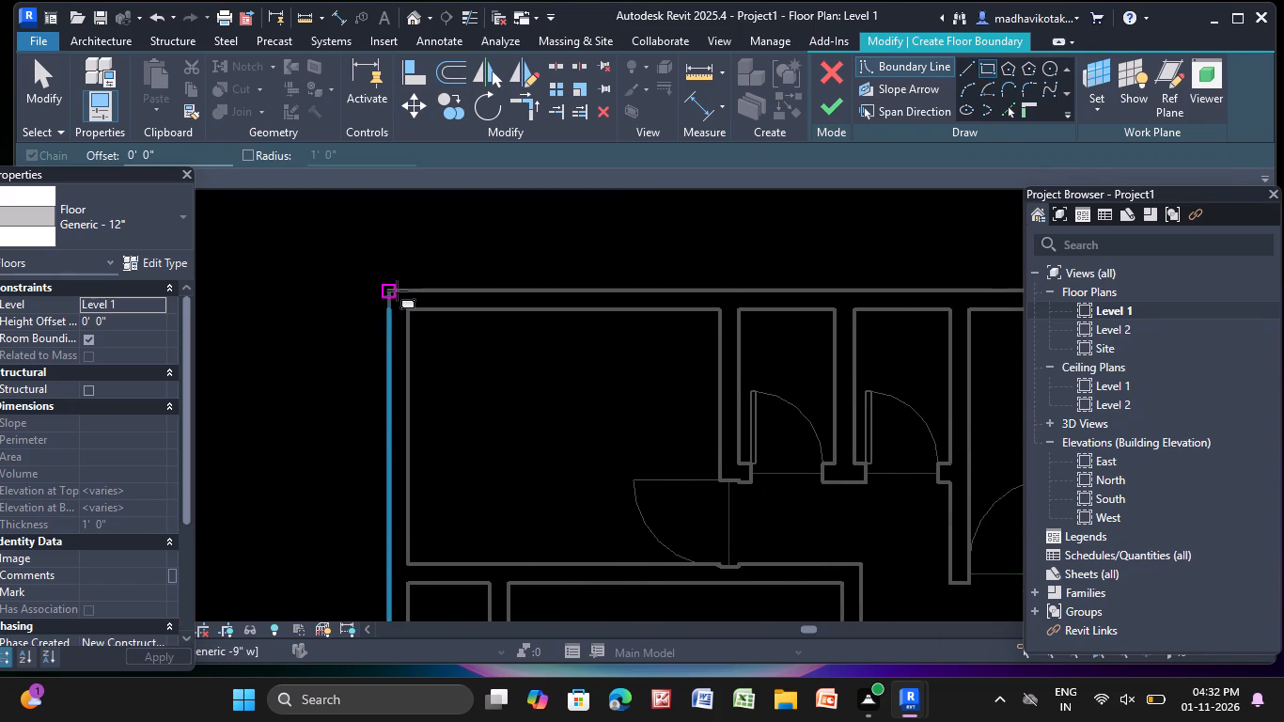
{"action": "left_click", "coordinate": [397, 290]}
{"action": "scroll", "coordinate": [711, 405], "scroll_direction": "down", "scroll_amount": 5}
{"action": "middle_click_drag", "start_coordinate": [706, 421], "coordinate": [452, 178]}
{"action": "scroll", "coordinate": [452, 178], "scroll_direction": "down", "scroll_amount": 1}
{"action": "scroll", "coordinate": [736, 533], "scroll_direction": "down", "scroll_amount": 3}
{"action": "middle_click_drag", "start_coordinate": [736, 538], "coordinate": [632, 407]}
{"action": "scroll", "coordinate": [707, 508], "scroll_direction": "down", "scroll_amount": 1}
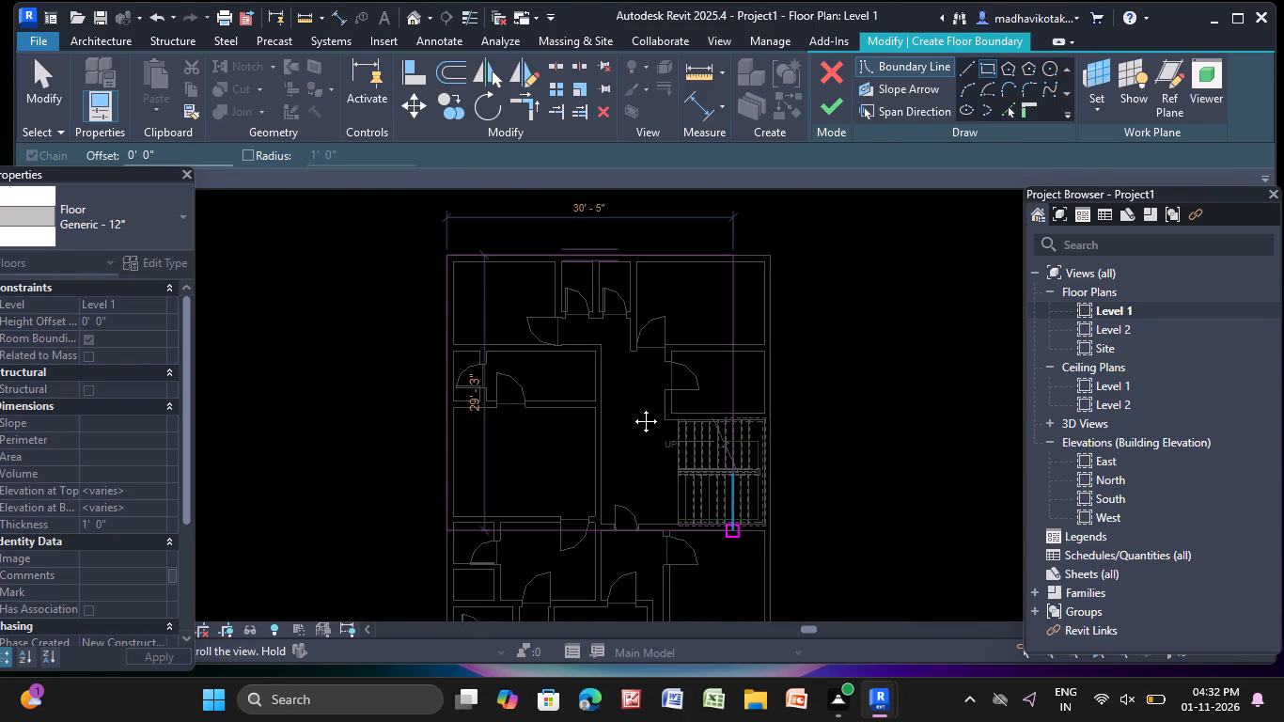
{"action": "middle_click_drag", "start_coordinate": [632, 407], "coordinate": [587, 329]}
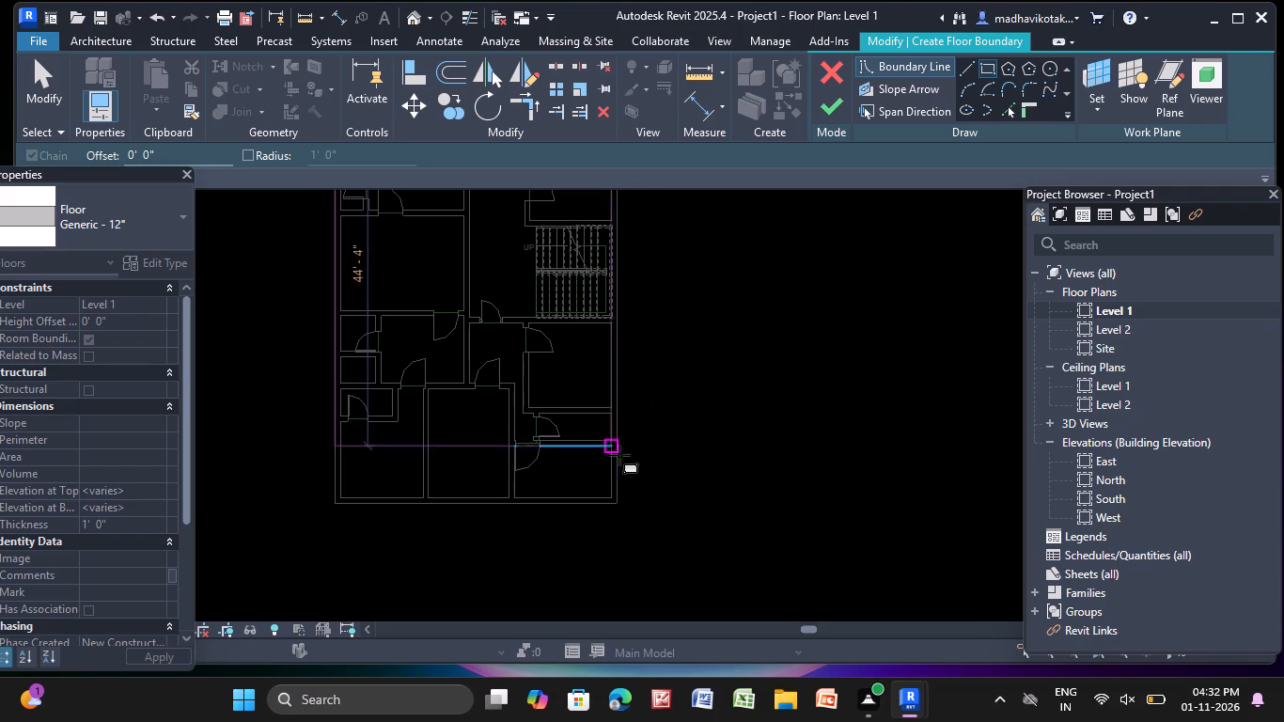
{"action": "left_click", "coordinate": [621, 505]}
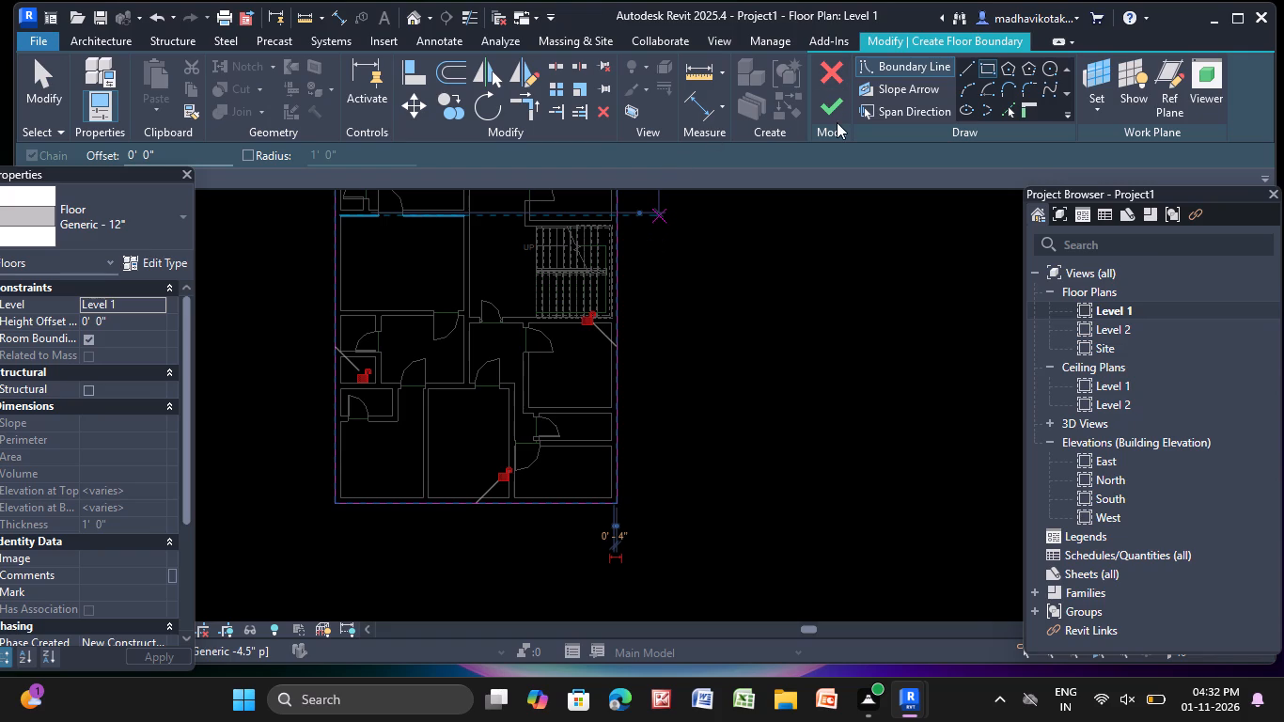
{"action": "left_click", "coordinate": [834, 109]}
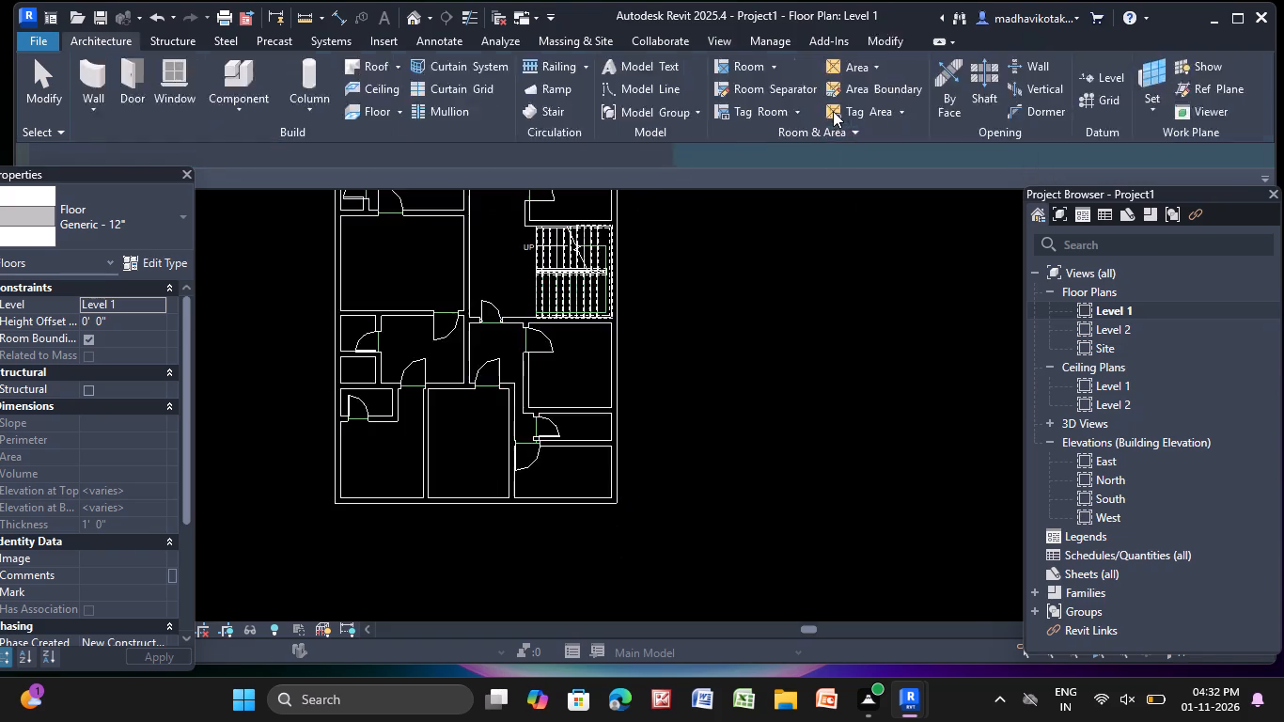
{"action": "left_click", "coordinate": [719, 290]}
In the default 3D view, duplicate the new floor's Generic - 12" type under the suggested name.
{"action": "scroll", "coordinate": [718, 289], "scroll_direction": "down", "scroll_amount": 6}
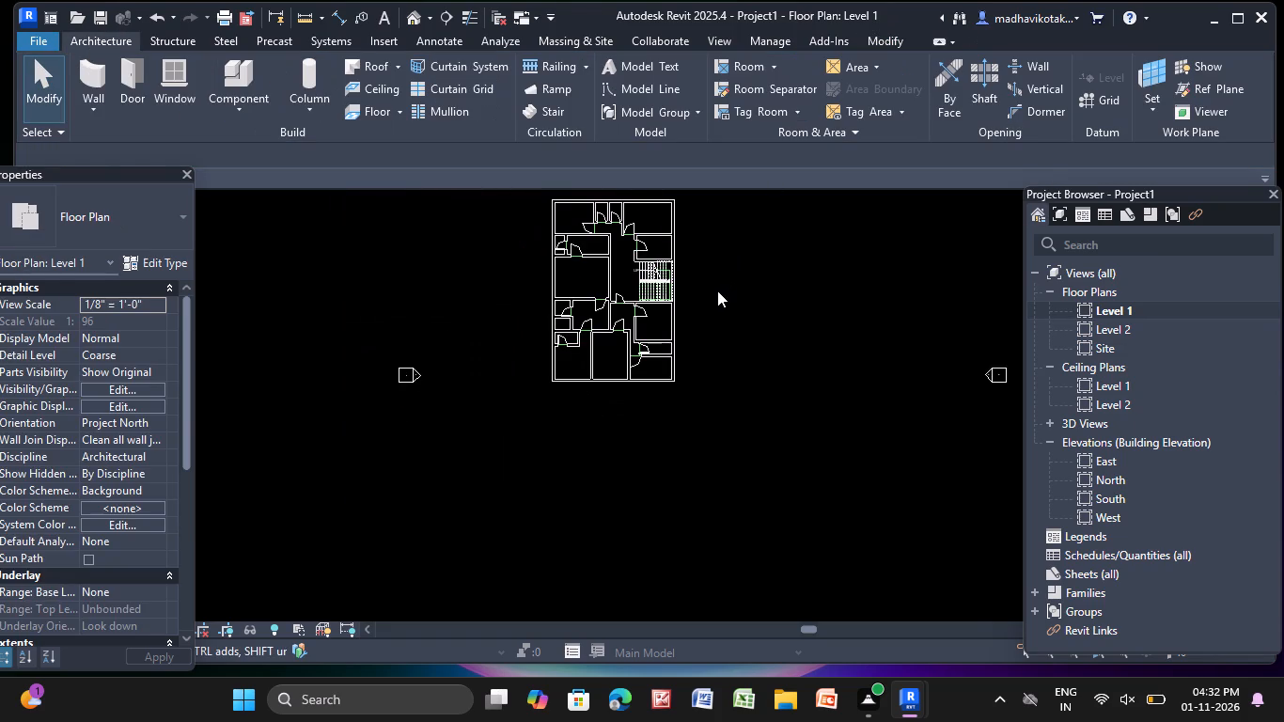
{"action": "middle_click_drag", "start_coordinate": [716, 290], "coordinate": [671, 332]}
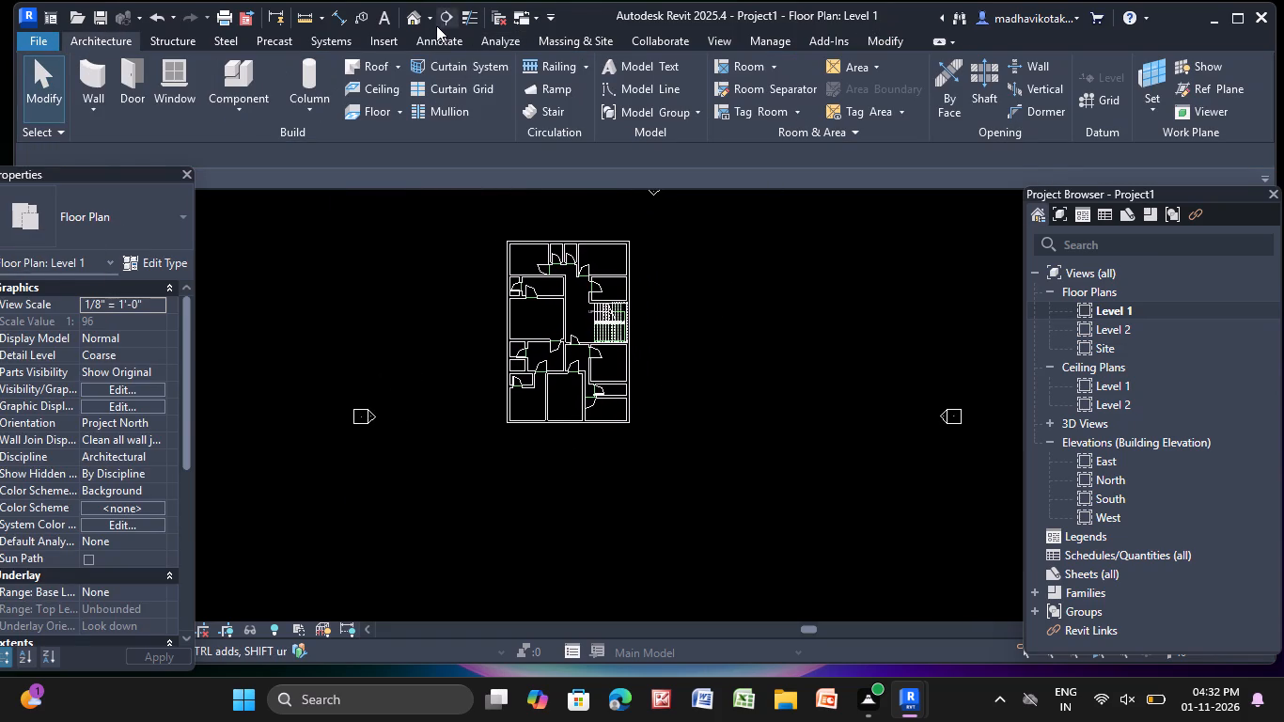
{"action": "left_click", "coordinate": [411, 21]}
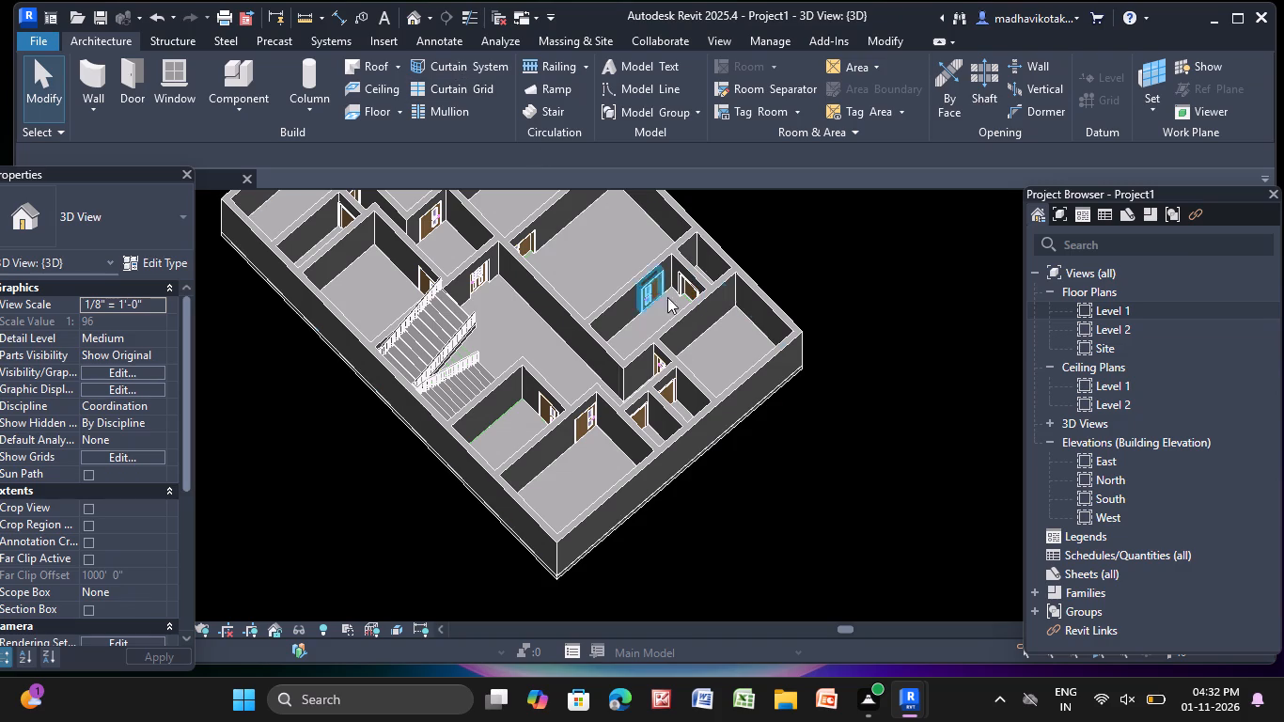
{"action": "middle_click_drag", "start_coordinate": [743, 374], "coordinate": [815, 245], "text": "shift"}
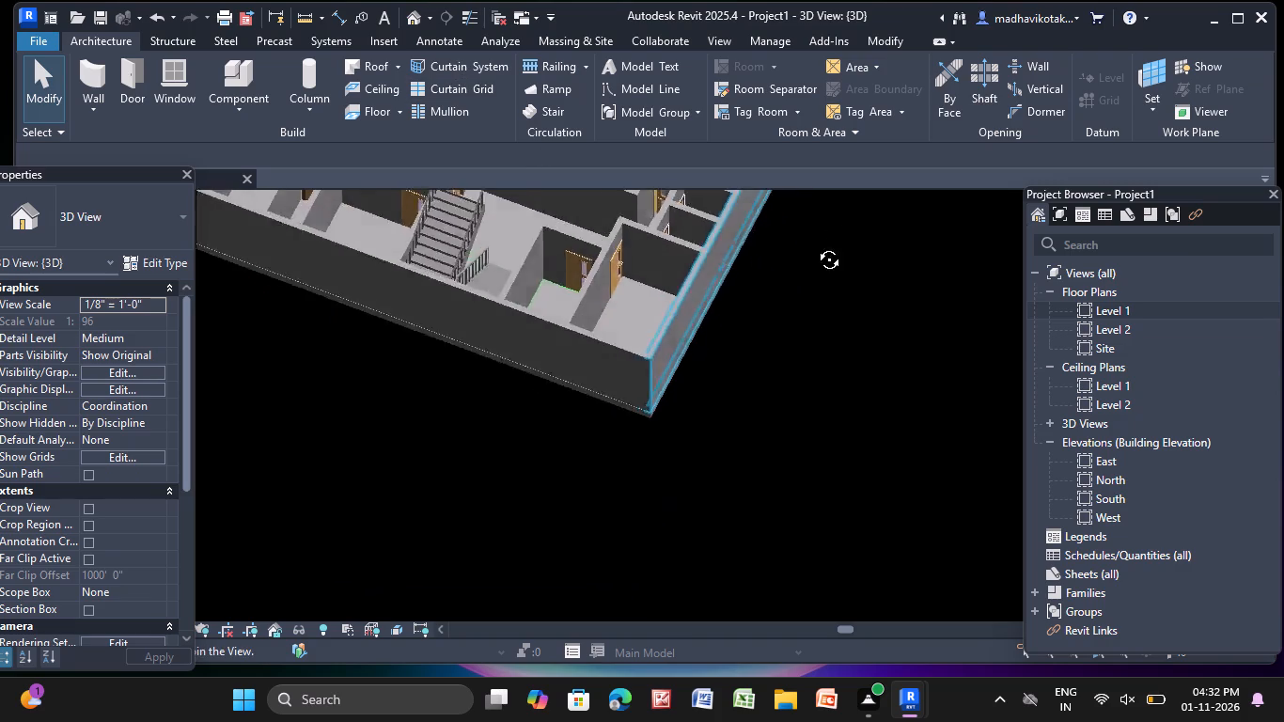
{"action": "middle_click_drag", "start_coordinate": [815, 245], "coordinate": [819, 184], "text": "shift"}
{"action": "scroll", "coordinate": [773, 301], "scroll_direction": "down", "scroll_amount": 4}
{"action": "middle_click_drag", "start_coordinate": [769, 335], "coordinate": [829, 424]}
{"action": "scroll", "coordinate": [709, 370], "scroll_direction": "up", "scroll_amount": 6}
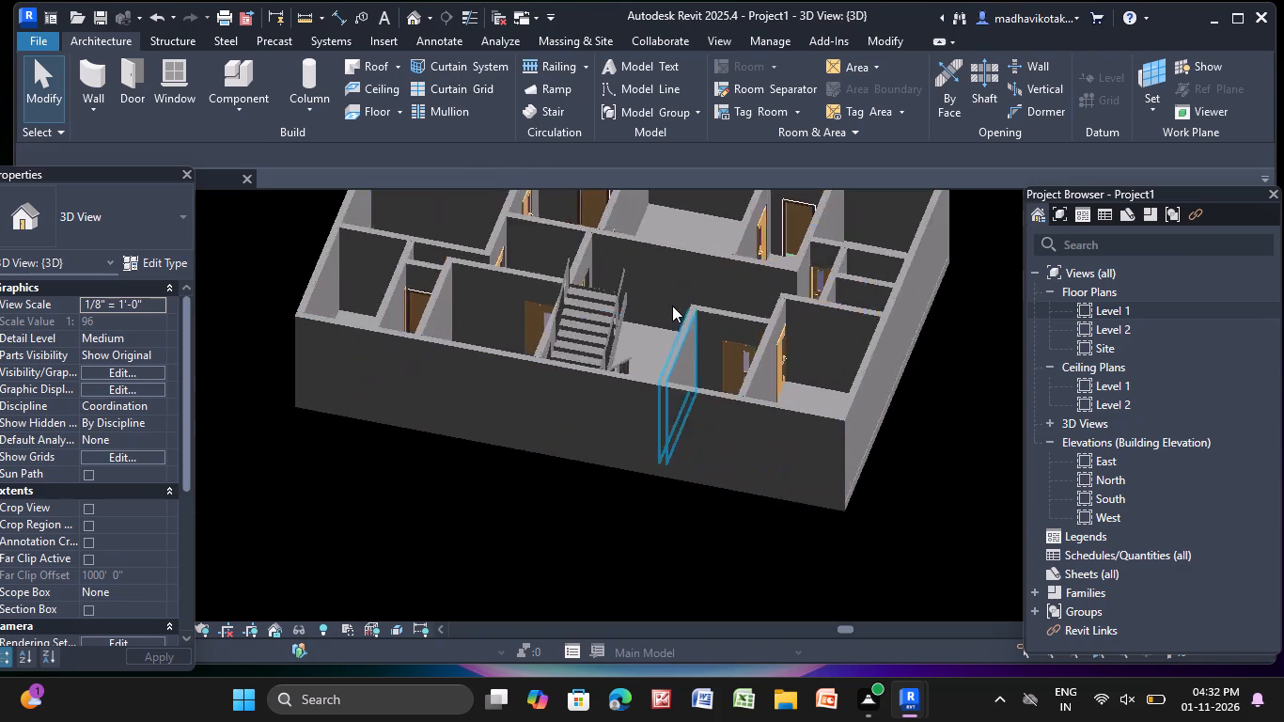
{"action": "scroll", "coordinate": [672, 306], "scroll_direction": "up", "scroll_amount": 5}
{"action": "left_click", "coordinate": [611, 383]}
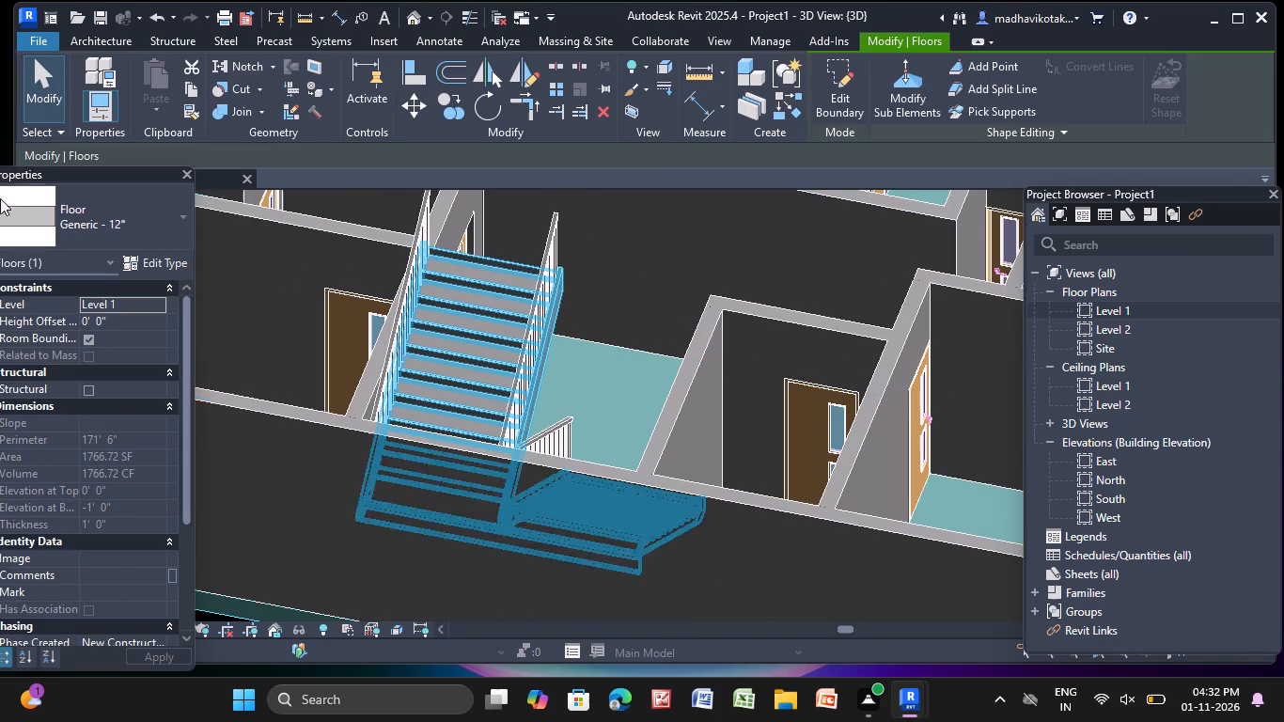
{"action": "left_click", "coordinate": [146, 276]}
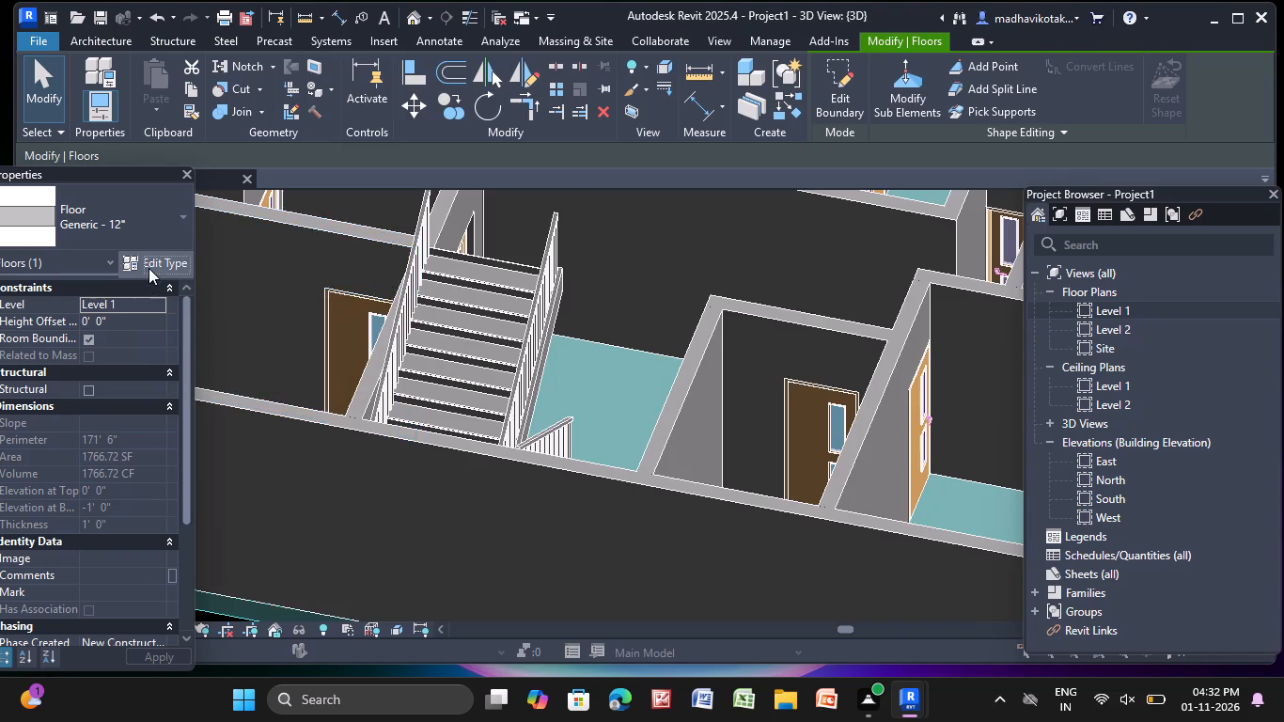
{"action": "left_click", "coordinate": [980, 101]}
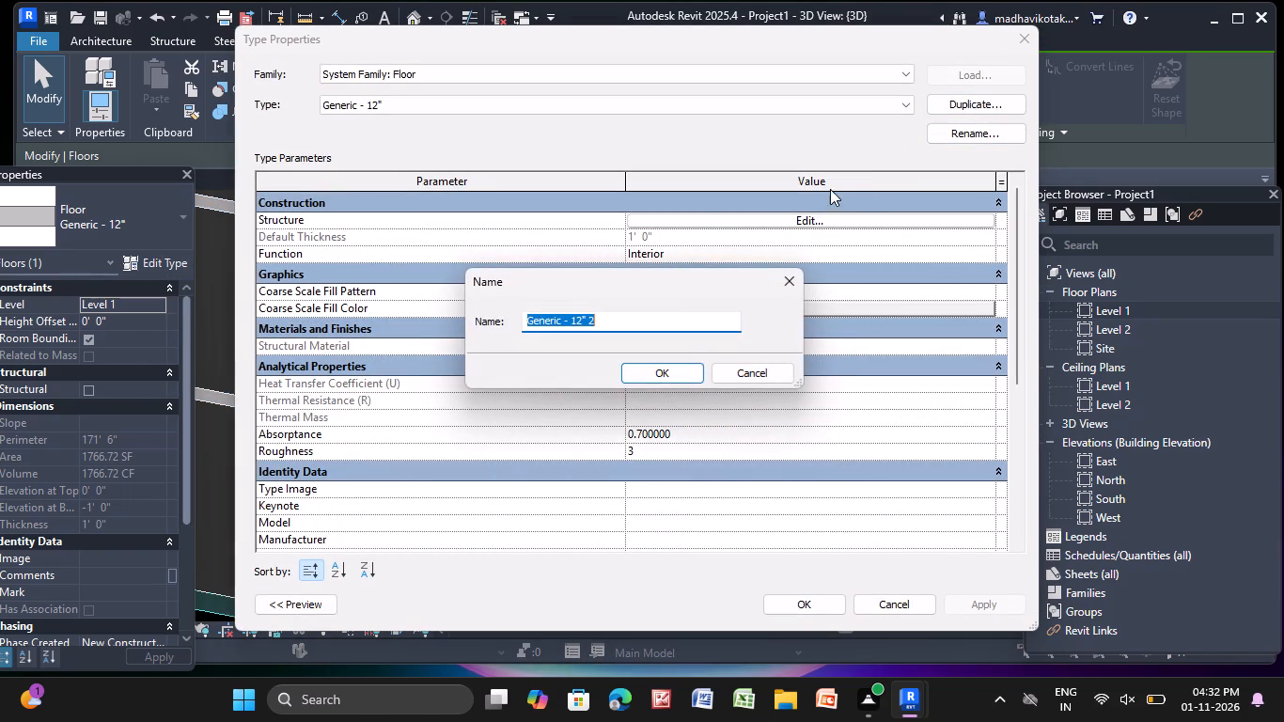
{"action": "left_click", "coordinate": [882, 222]}
{"action": "left_click", "coordinate": [668, 376]}
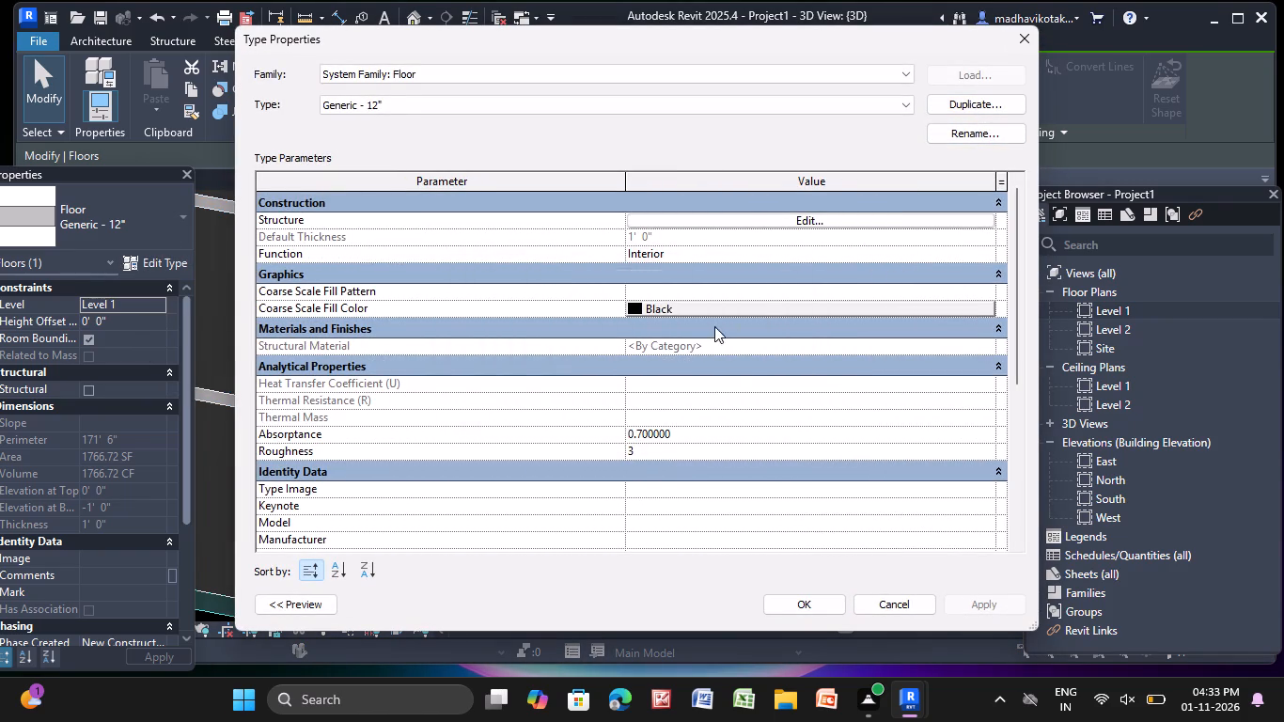
Set the structure layer thickness of the duplicated floor type to 6" and apply it to the floor.
{"action": "left_click", "coordinate": [791, 222]}
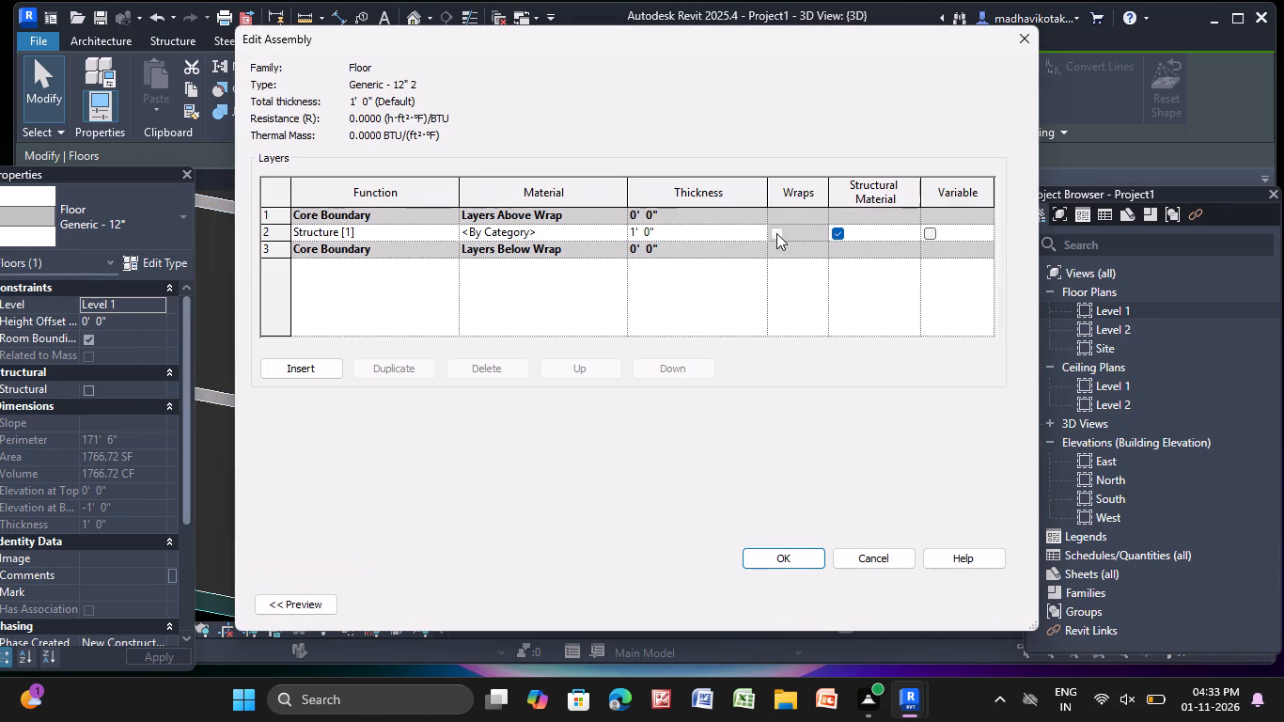
{"action": "left_click", "coordinate": [734, 234]}
{"action": "key", "text": "BackSpace"}
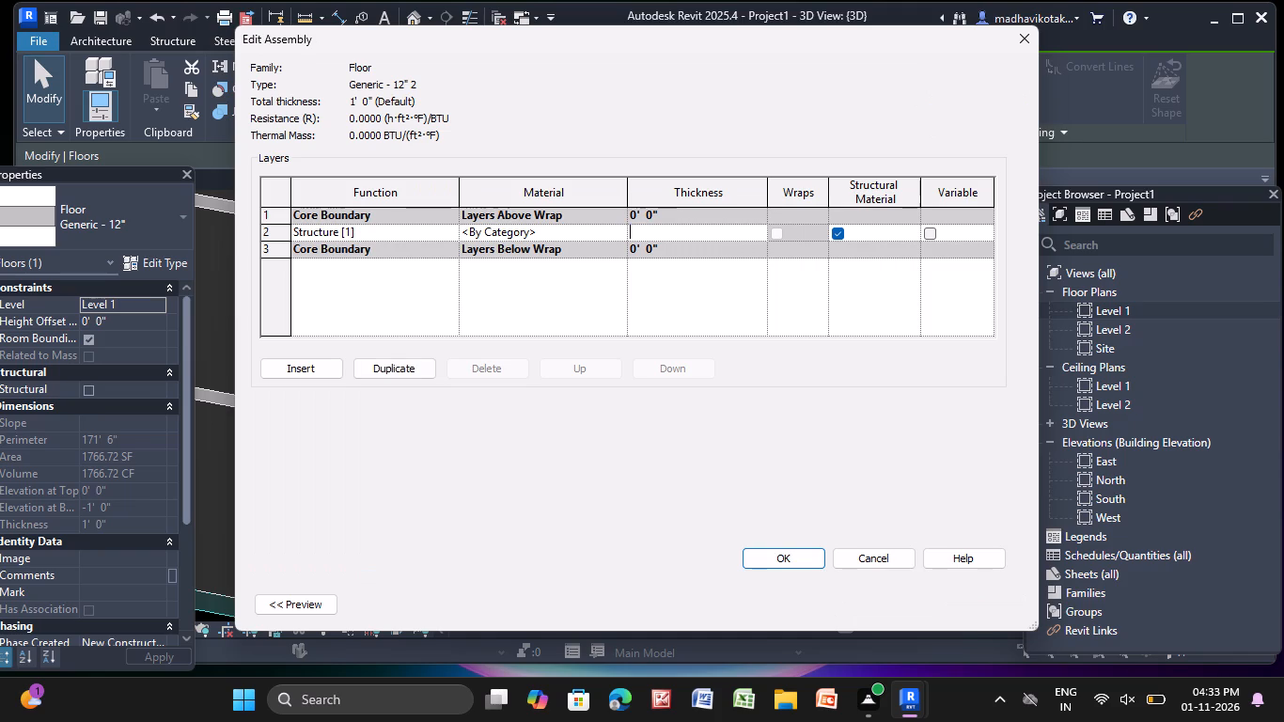
{"action": "key", "text": "6"}
{"action": "key", "text": "shift+quotedbl"}
{"action": "key", "text": "Return"}
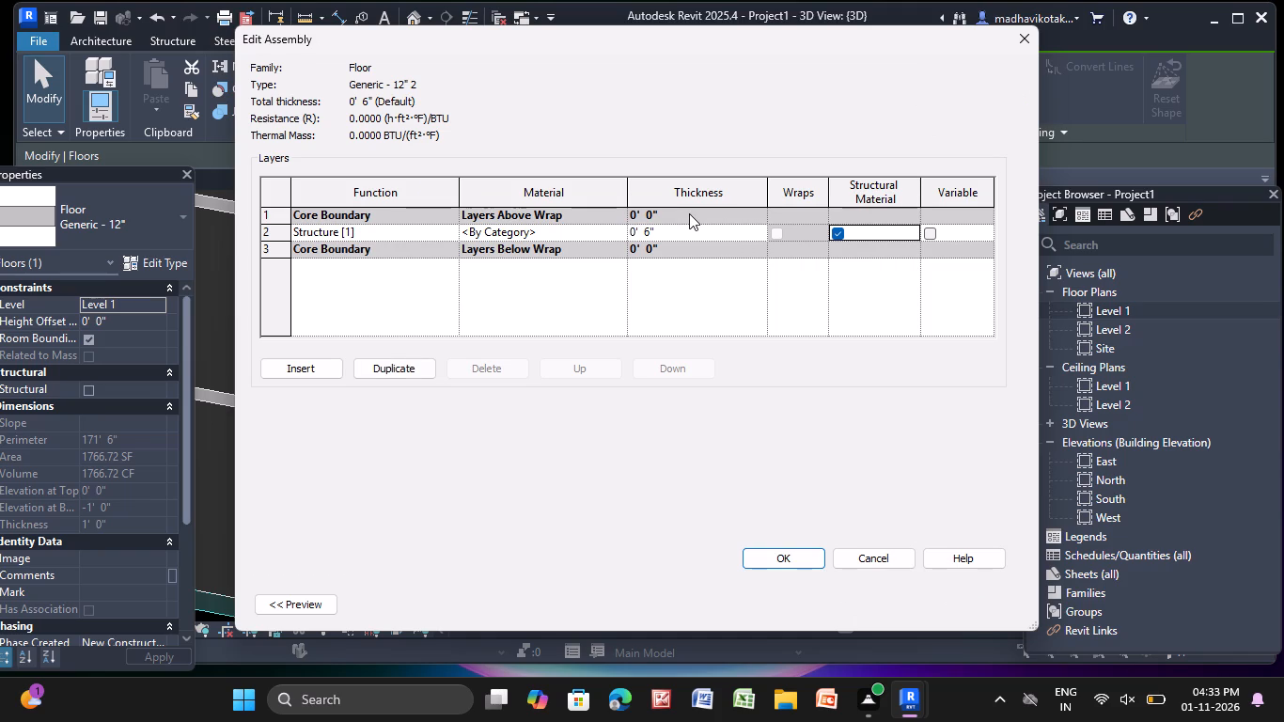
{"action": "left_click", "coordinate": [748, 557]}
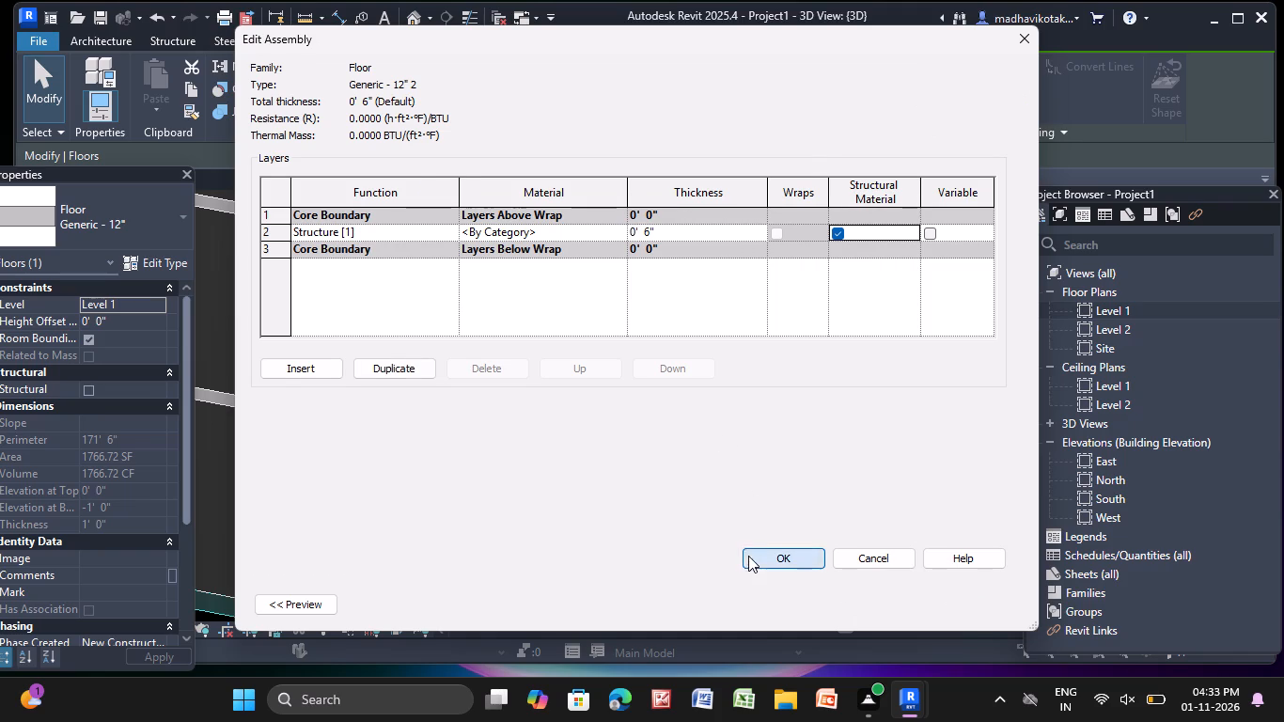
{"action": "left_click", "coordinate": [984, 602]}
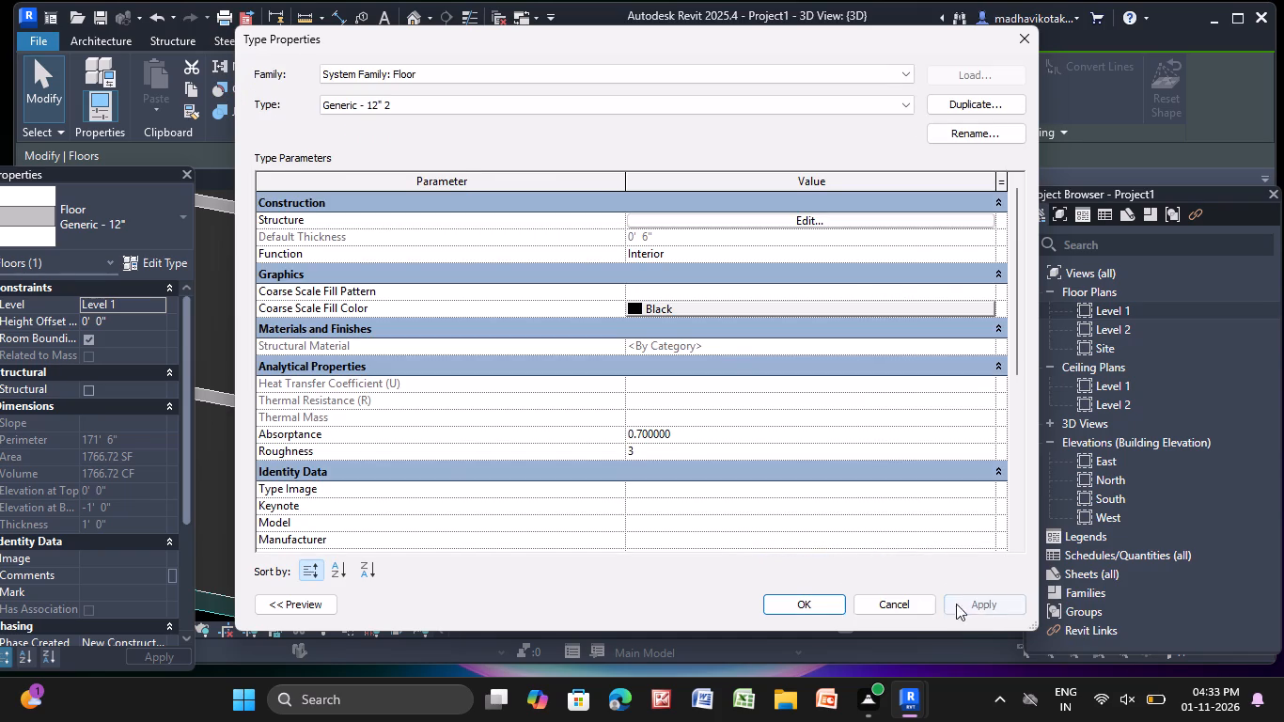
{"action": "left_click", "coordinate": [844, 604]}
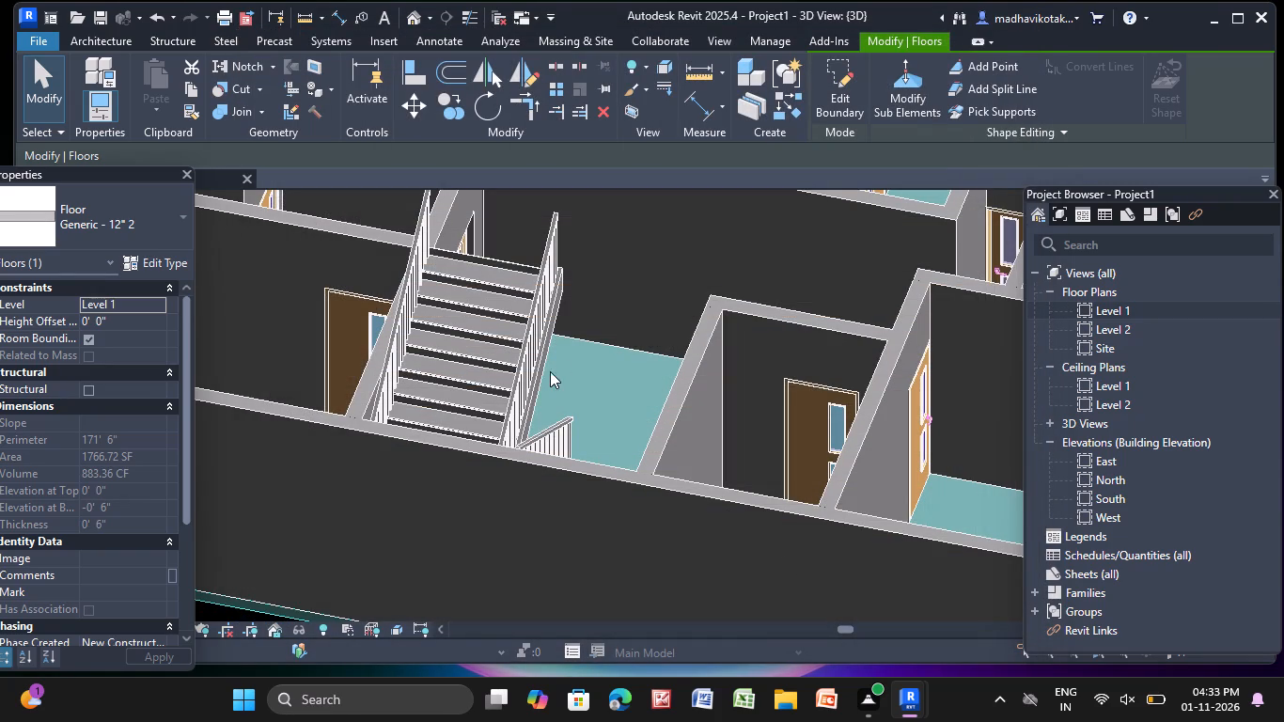
{"action": "key", "text": "Escape"}
{"action": "key", "text": "Escape"}
Examine the floor, exterior walls and room layout from several sides in the 3D view.
{"action": "scroll", "coordinate": [540, 390], "scroll_direction": "down", "scroll_amount": 9}
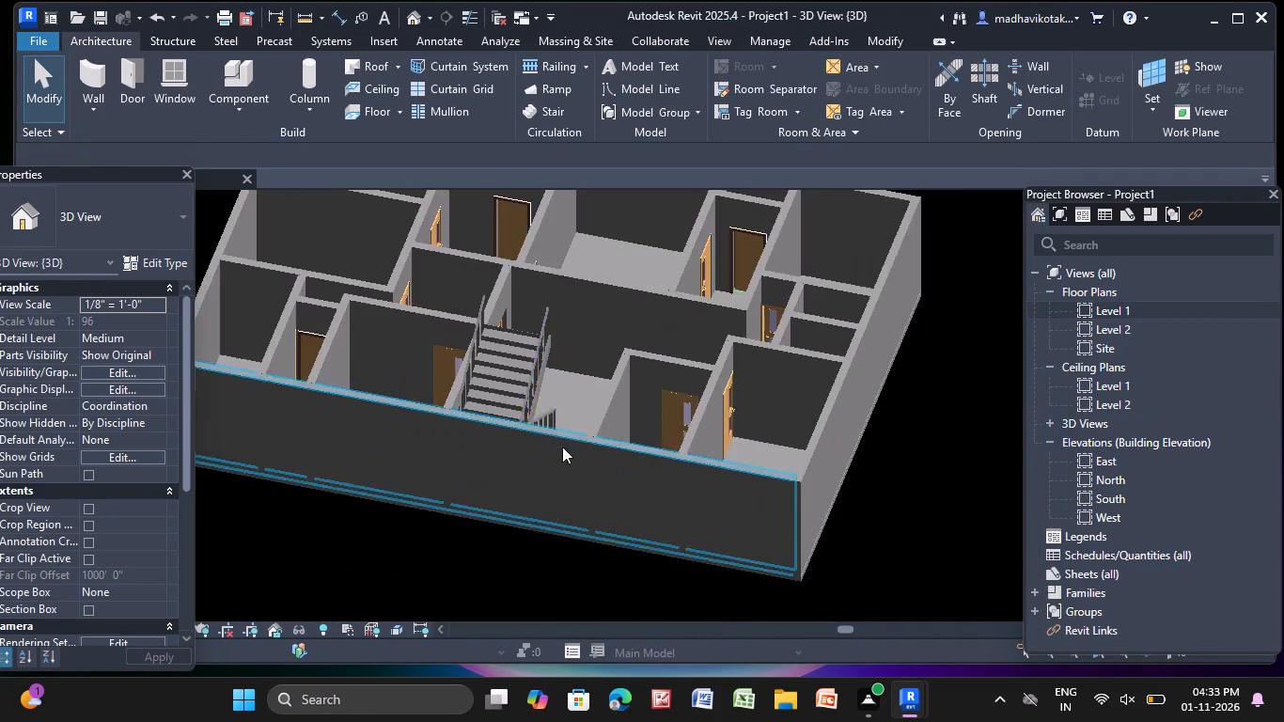
{"action": "middle_click_drag", "start_coordinate": [746, 494], "coordinate": [504, 445]}
{"action": "scroll", "coordinate": [512, 440], "scroll_direction": "down", "scroll_amount": 2}
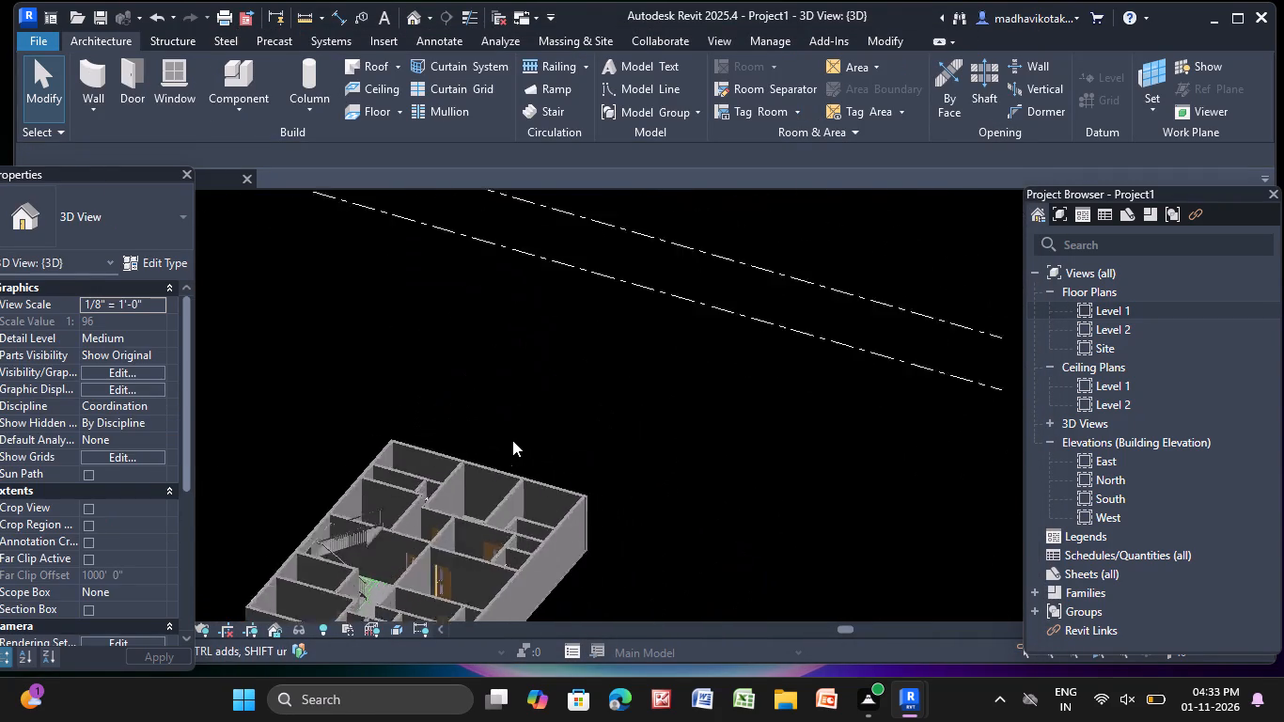
{"action": "scroll", "coordinate": [512, 440], "scroll_direction": "down", "scroll_amount": 2}
{"action": "middle_click_drag", "start_coordinate": [513, 438], "coordinate": [744, 160]}
{"action": "scroll", "coordinate": [738, 157], "scroll_direction": "up", "scroll_amount": 1}
{"action": "middle_click_drag", "start_coordinate": [875, 322], "coordinate": [701, 275], "text": "shift"}
{"action": "scroll", "coordinate": [701, 277], "scroll_direction": "down", "scroll_amount": 4}
{"action": "middle_click_drag", "start_coordinate": [701, 277], "coordinate": [873, 368]}
{"action": "scroll", "coordinate": [844, 353], "scroll_direction": "up", "scroll_amount": 6}
{"action": "scroll", "coordinate": [682, 370], "scroll_direction": "up", "scroll_amount": 2}
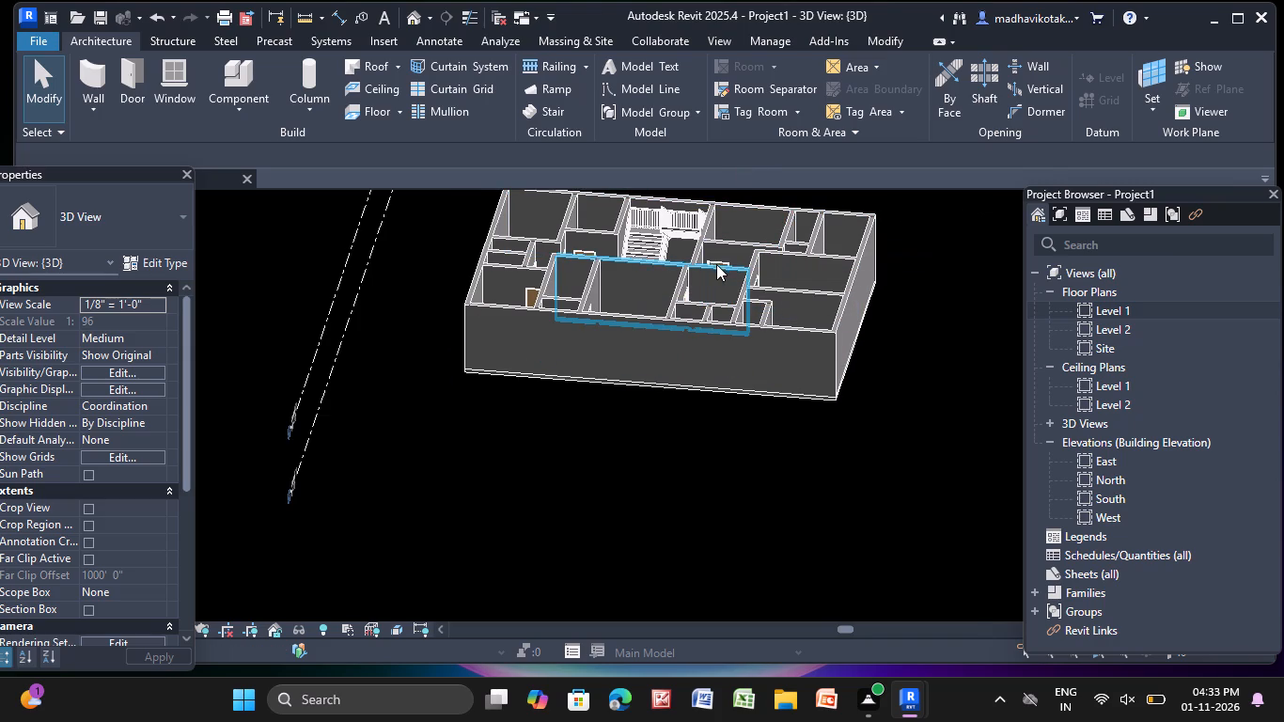
{"action": "middle_click_drag", "start_coordinate": [700, 327], "coordinate": [702, 314], "text": "shift"}
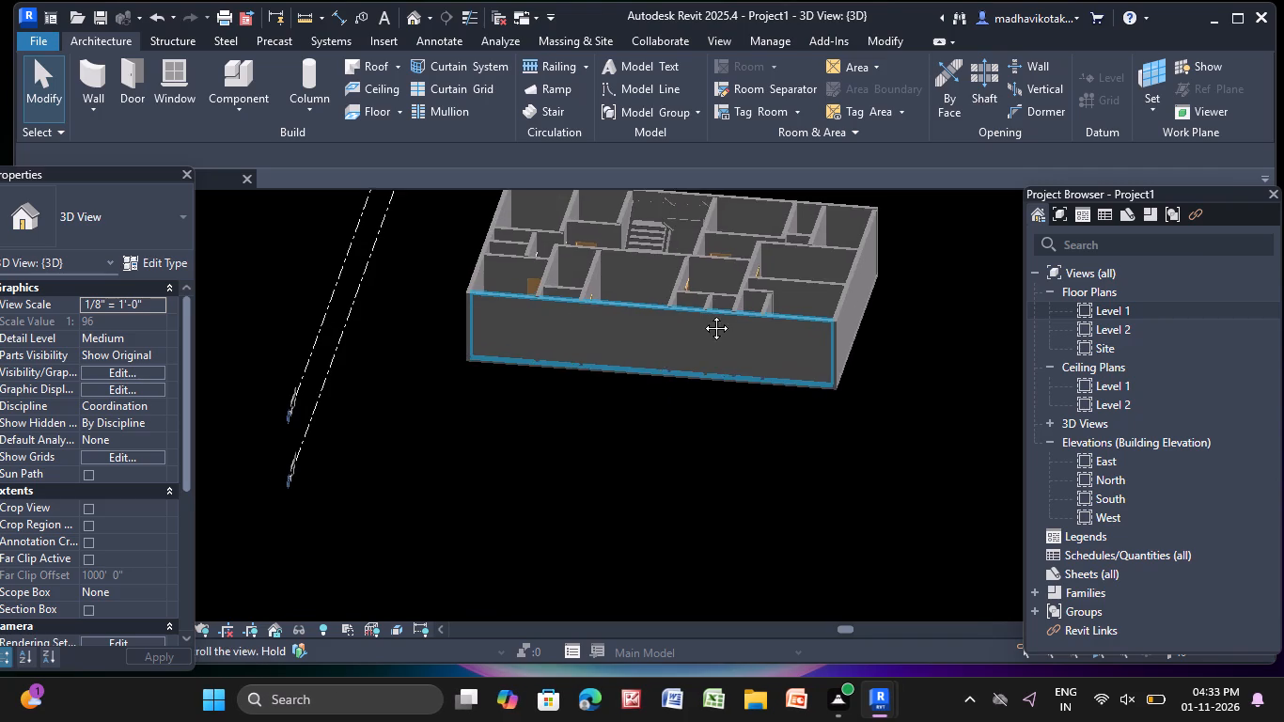
{"action": "middle_click_drag", "start_coordinate": [702, 314], "coordinate": [722, 286], "text": "shift"}
On Level 1, place a Doors_ExtSgl_w-Glazing_Bars_Arched 910x2110mm door in the middle room's south exterior wall, 5' - 3" from each side wall.
{"action": "double_click", "coordinate": [1139, 305]}
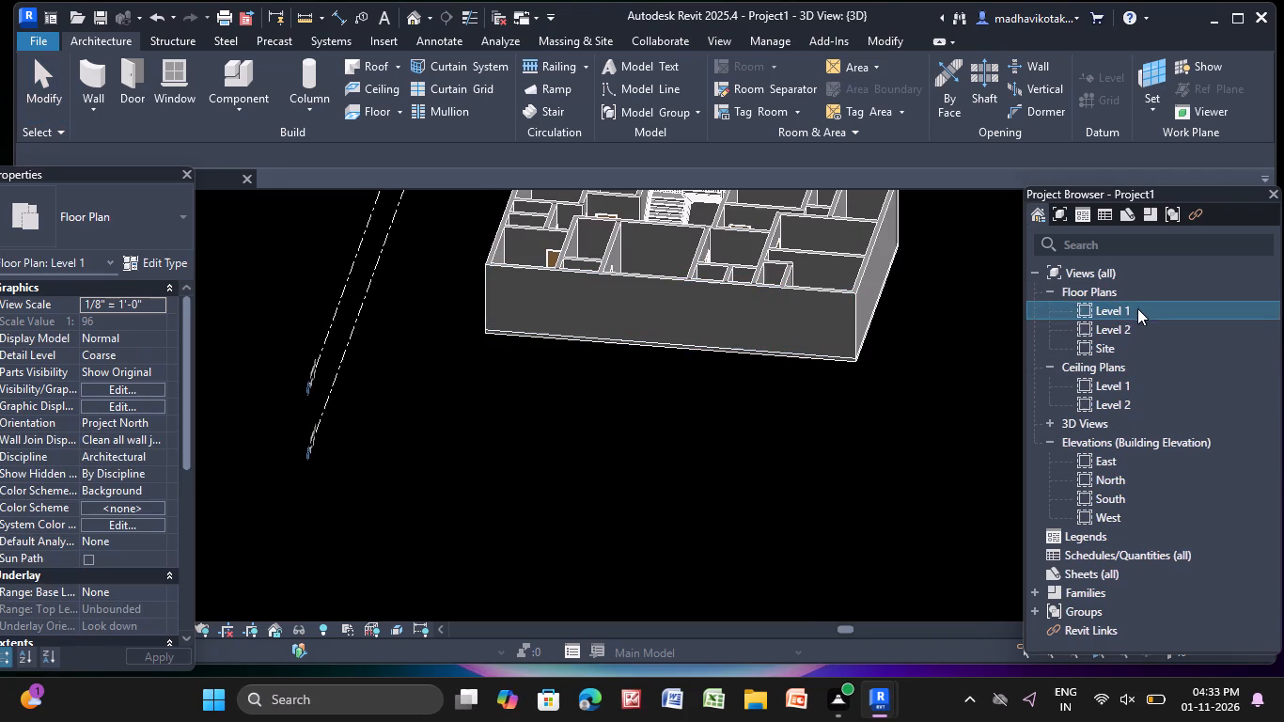
{"action": "scroll", "coordinate": [606, 472], "scroll_direction": "up", "scroll_amount": 7}
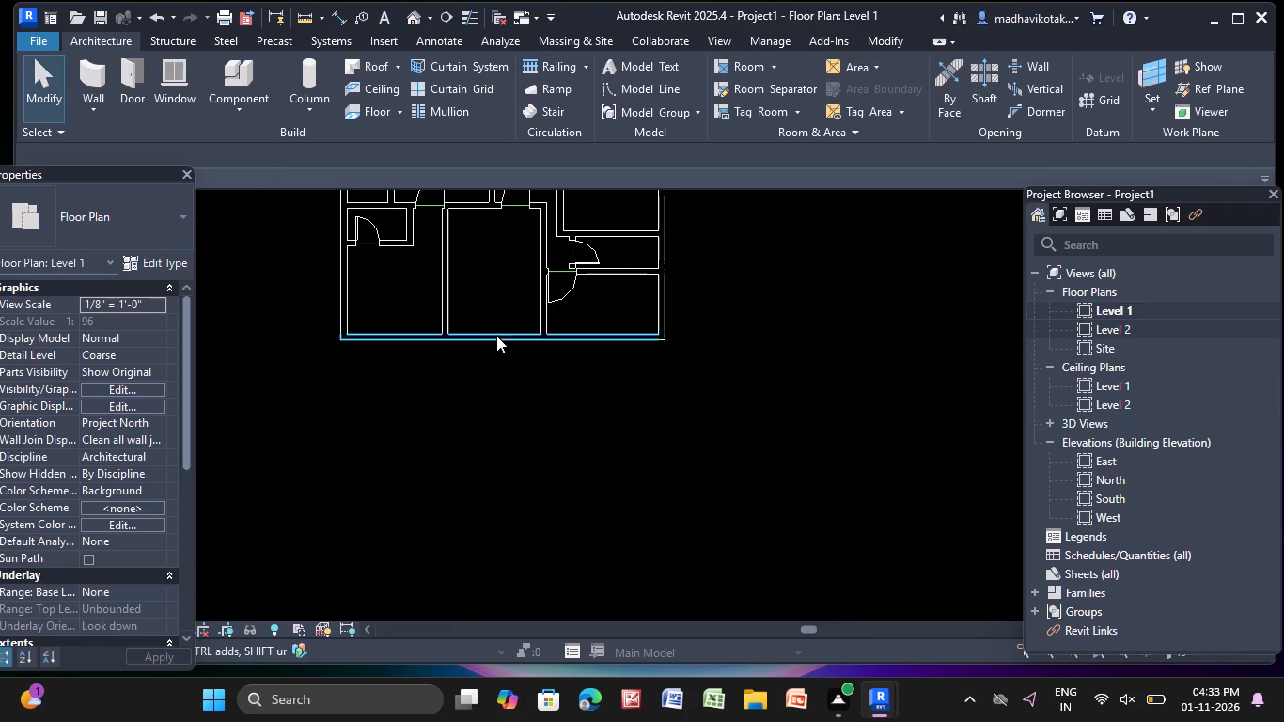
{"action": "middle_click_drag", "start_coordinate": [514, 395], "coordinate": [508, 369]}
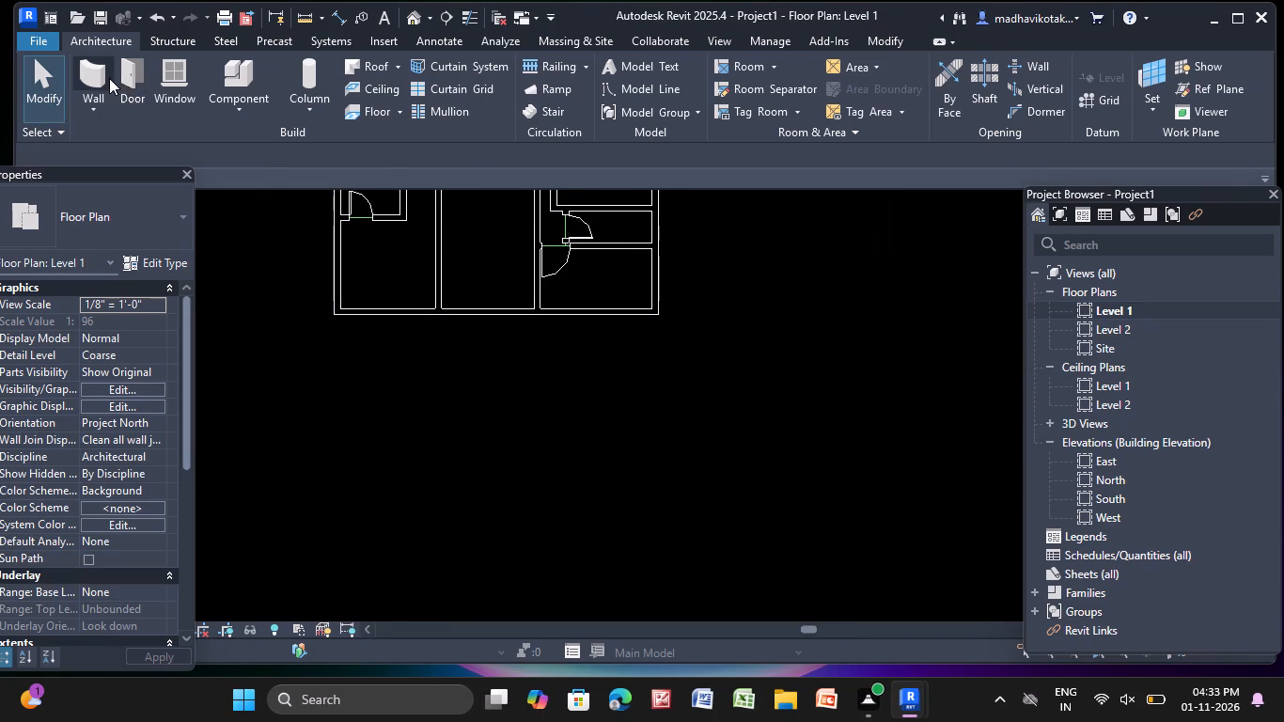
{"action": "left_click", "coordinate": [129, 78]}
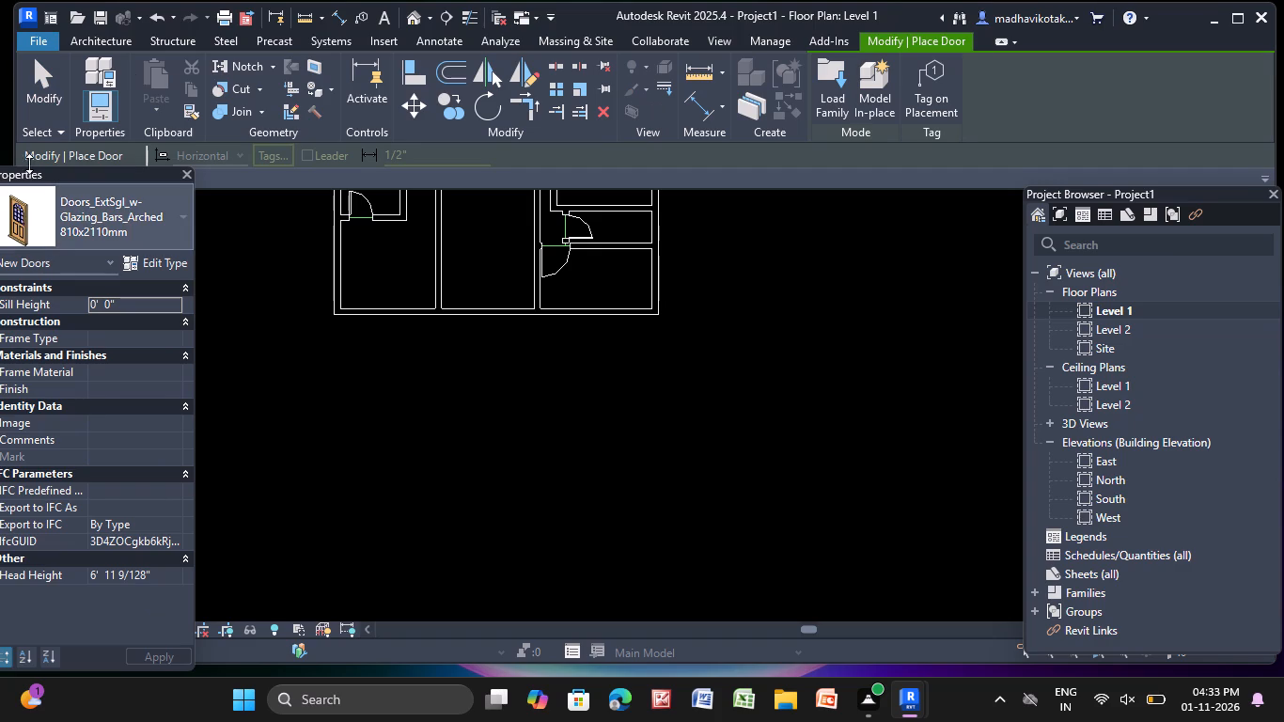
{"action": "left_click", "coordinate": [77, 212]}
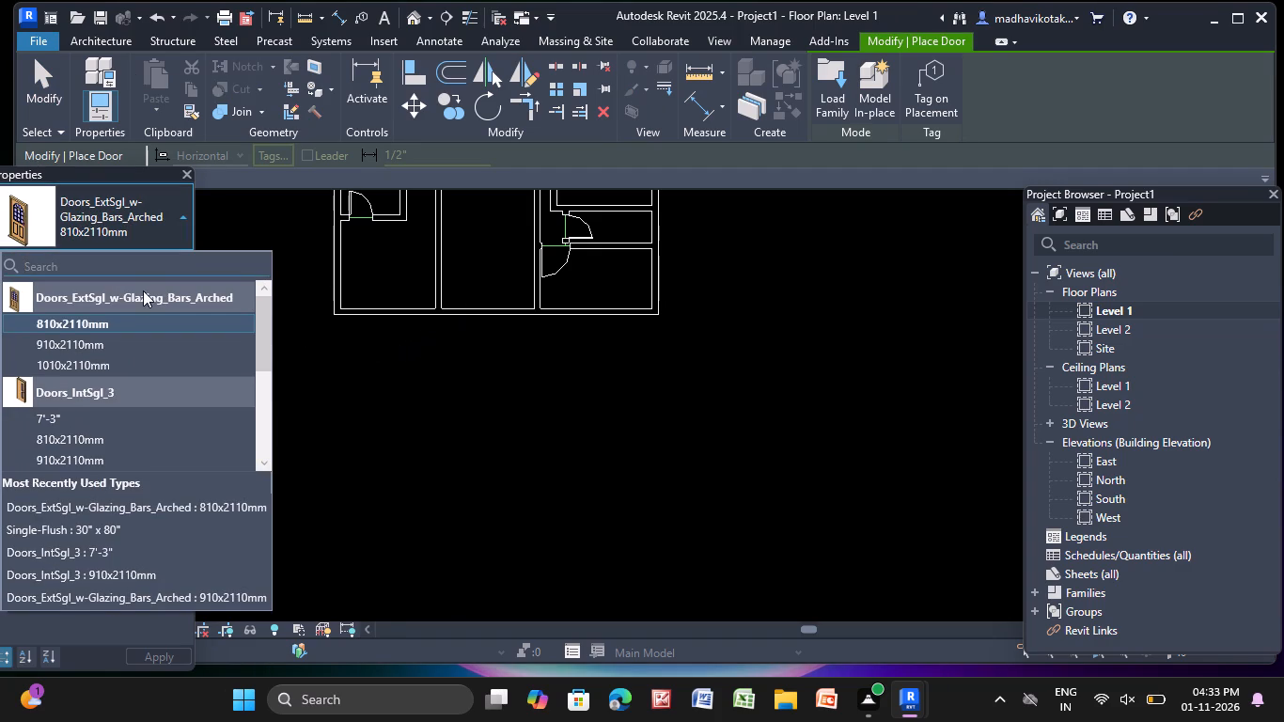
{"action": "left_click", "coordinate": [132, 343]}
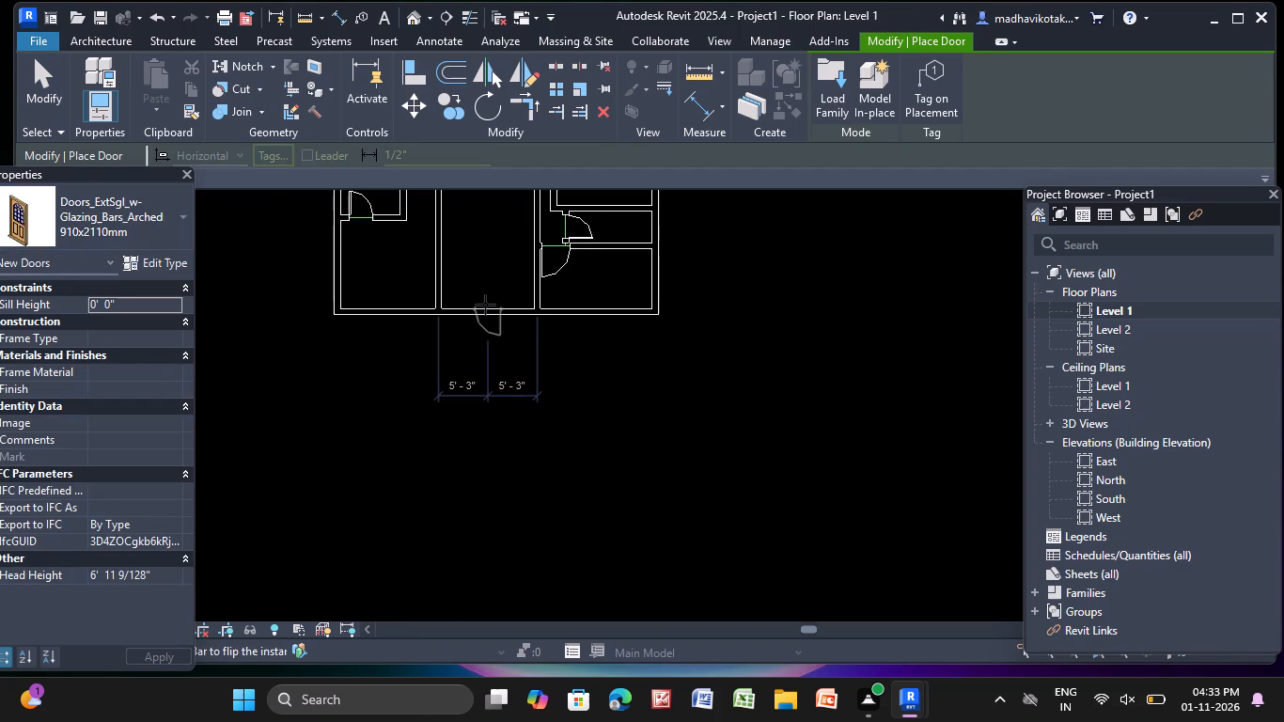
{"action": "left_click", "coordinate": [485, 305]}
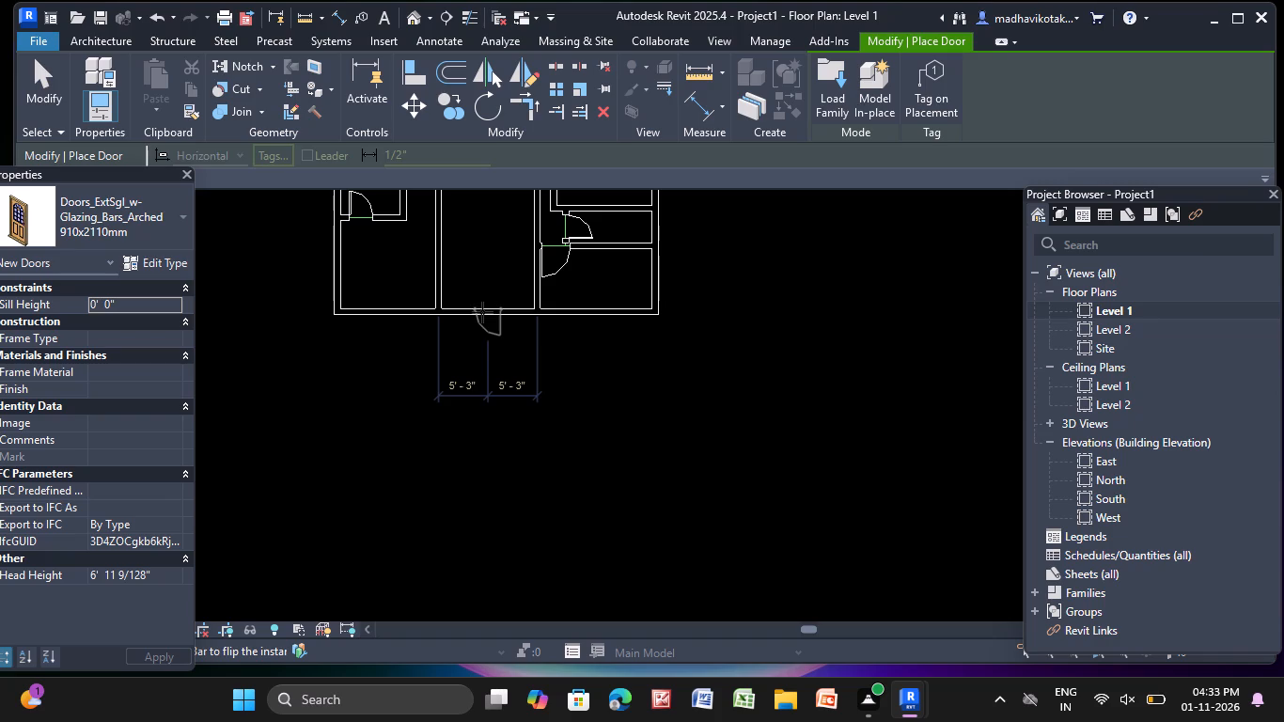
{"action": "key", "text": "Escape"}
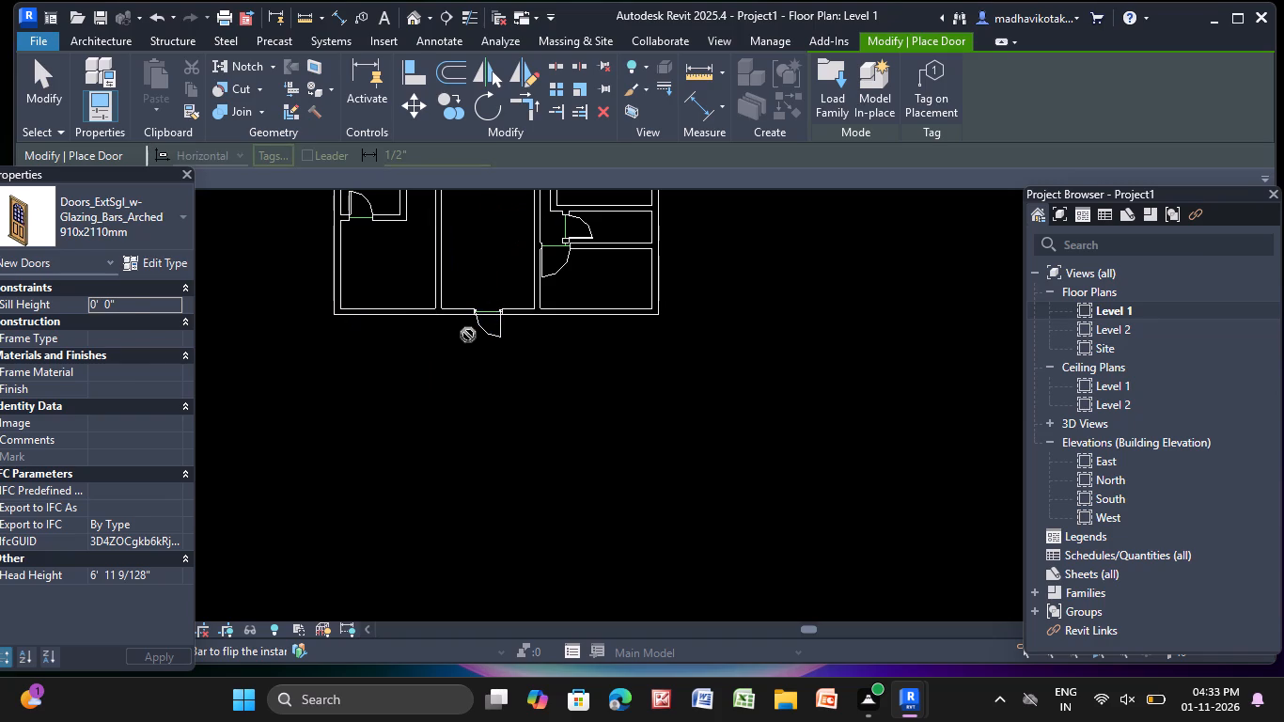
{"action": "key", "text": "Escape"}
Flip the new exterior door so it swings into the middle room, and reverse its hinge side.
{"action": "left_click", "coordinate": [475, 317]}
{"action": "scroll", "coordinate": [484, 305], "scroll_direction": "up", "scroll_amount": 7}
{"action": "middle_click_drag", "start_coordinate": [506, 291], "coordinate": [508, 331]}
{"action": "middle_click_drag", "start_coordinate": [505, 351], "coordinate": [511, 385]}
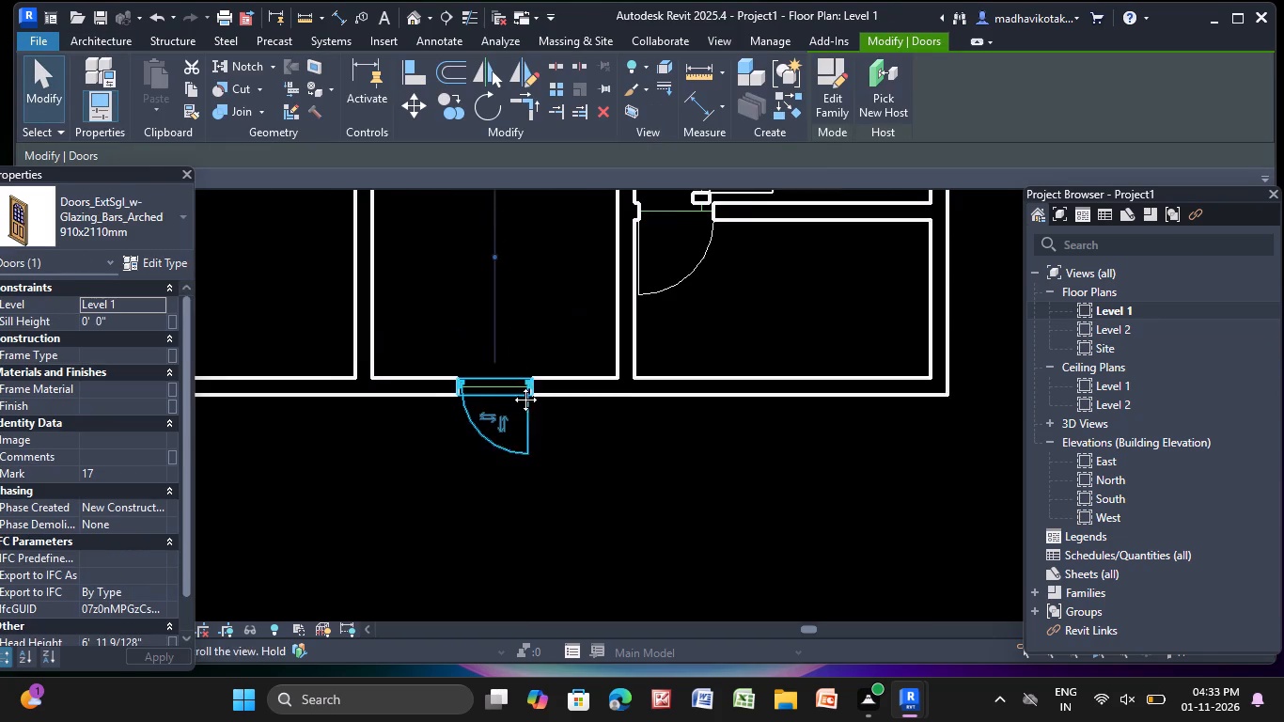
{"action": "middle_click_drag", "start_coordinate": [511, 385], "coordinate": [512, 388]}
{"action": "left_click", "coordinate": [511, 453]}
{"action": "left_click", "coordinate": [503, 446]}
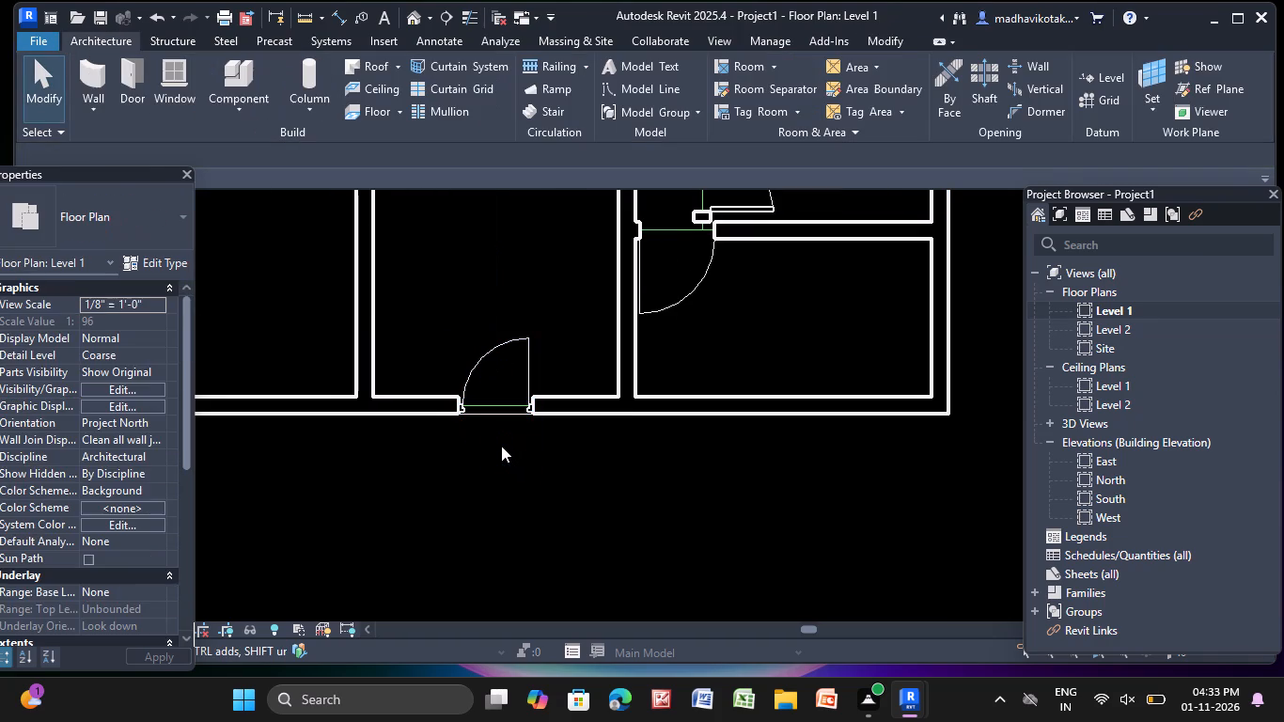
{"action": "left_click", "coordinate": [532, 373]}
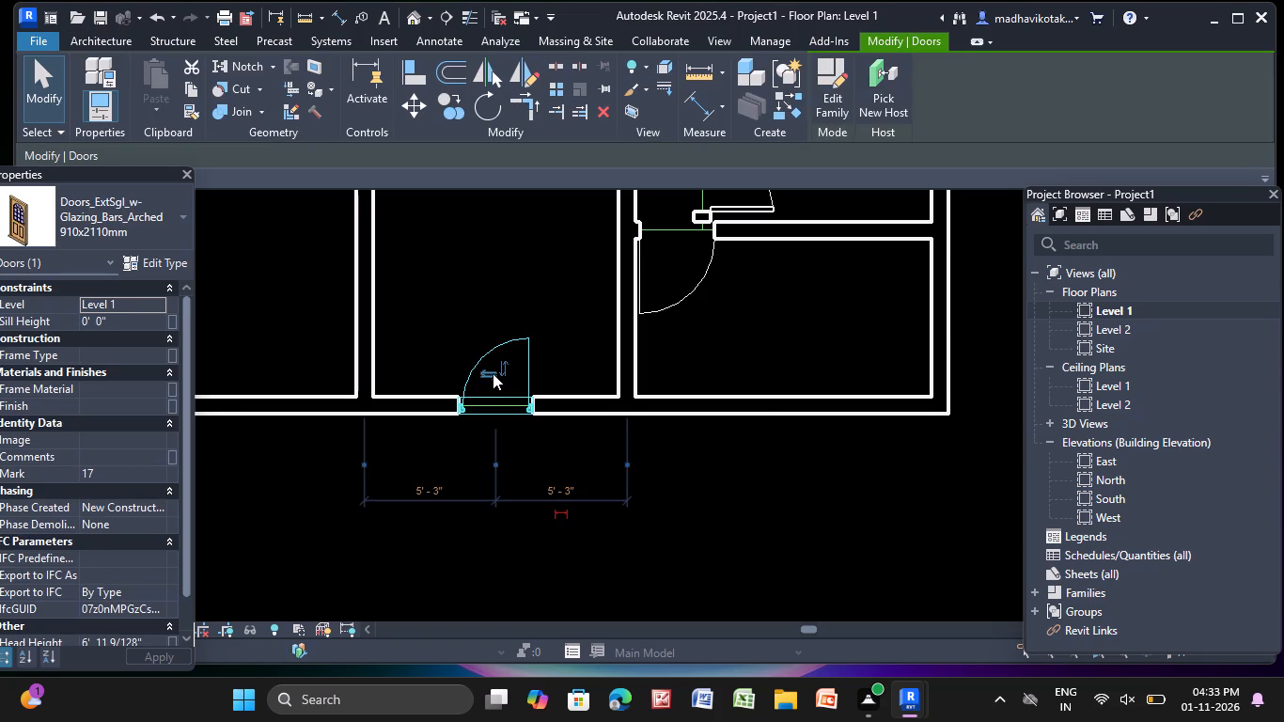
{"action": "left_click", "coordinate": [493, 373]}
{"action": "key", "text": "Escape"}
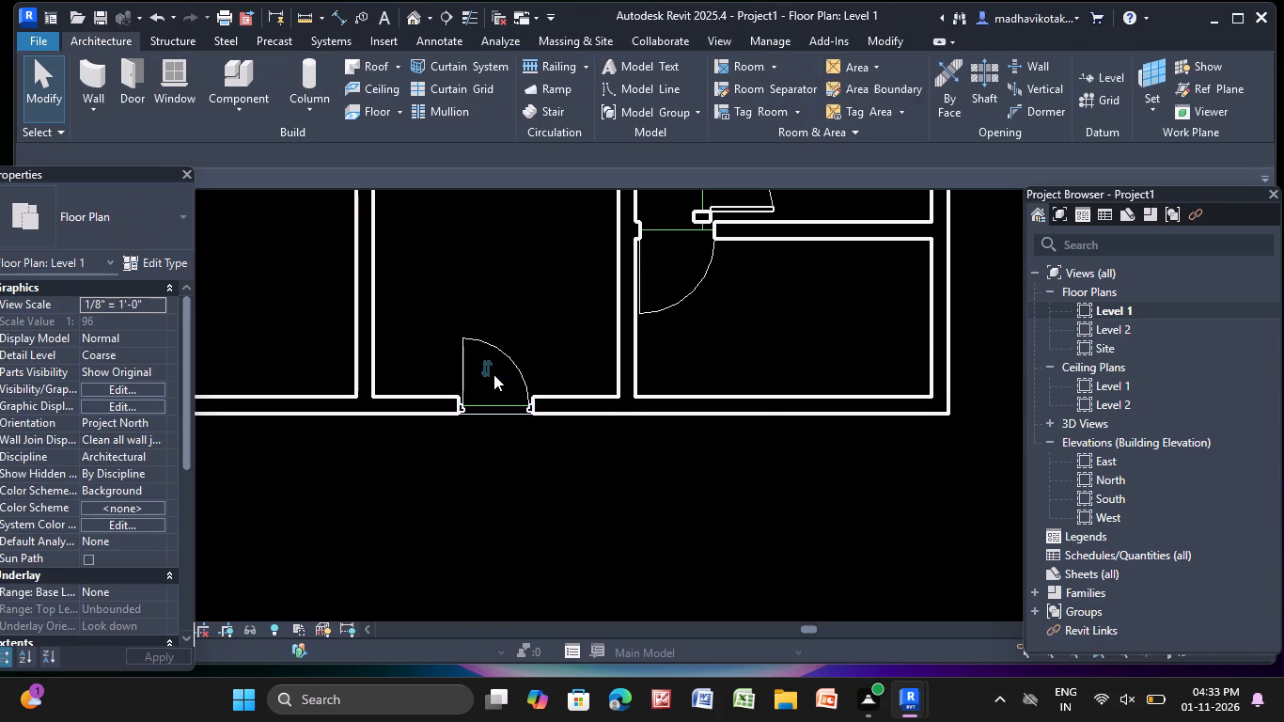
{"action": "key", "text": "Escape"}
{"action": "key", "text": "Escape"}
{"action": "key", "text": "Escape"}
Load the Windows_Tpl_w-Glazing_Bars family from the Windows category of the Autodesk cloud library.
{"action": "scroll", "coordinate": [484, 356], "scroll_direction": "down", "scroll_amount": 4}
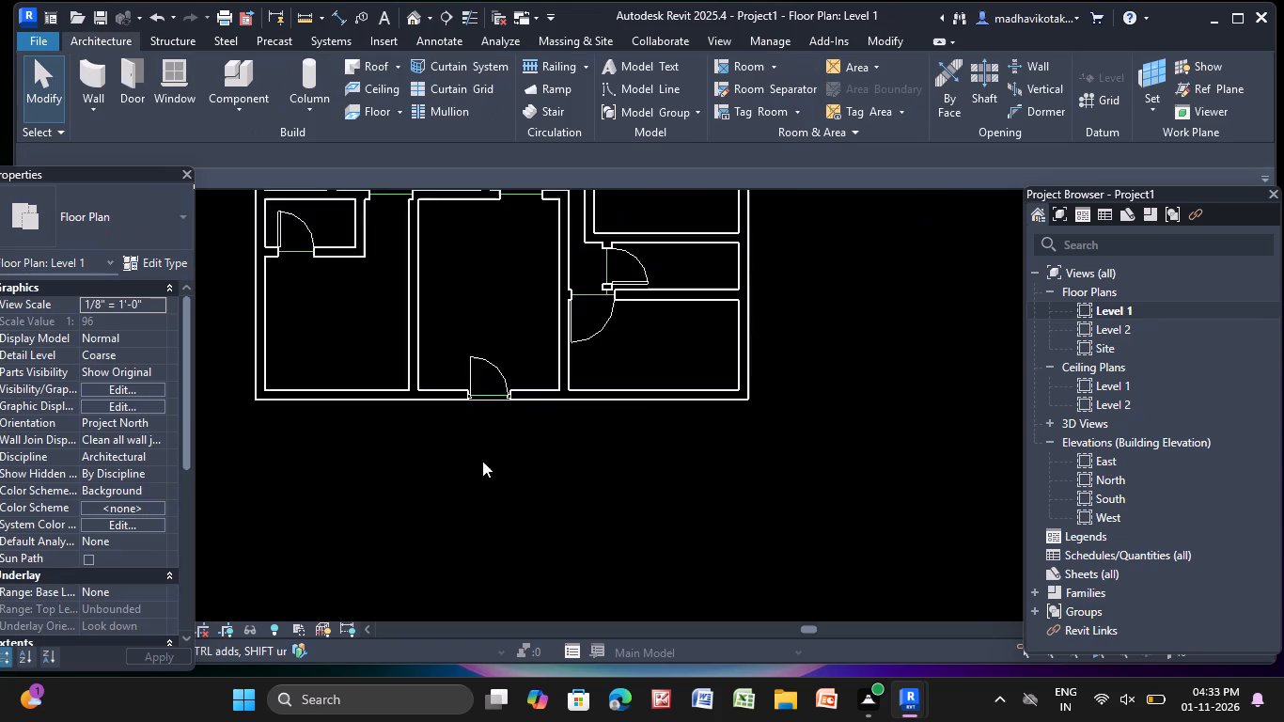
{"action": "scroll", "coordinate": [504, 456], "scroll_direction": "down", "scroll_amount": 10}
{"action": "middle_click_drag", "start_coordinate": [505, 464], "coordinate": [489, 497]}
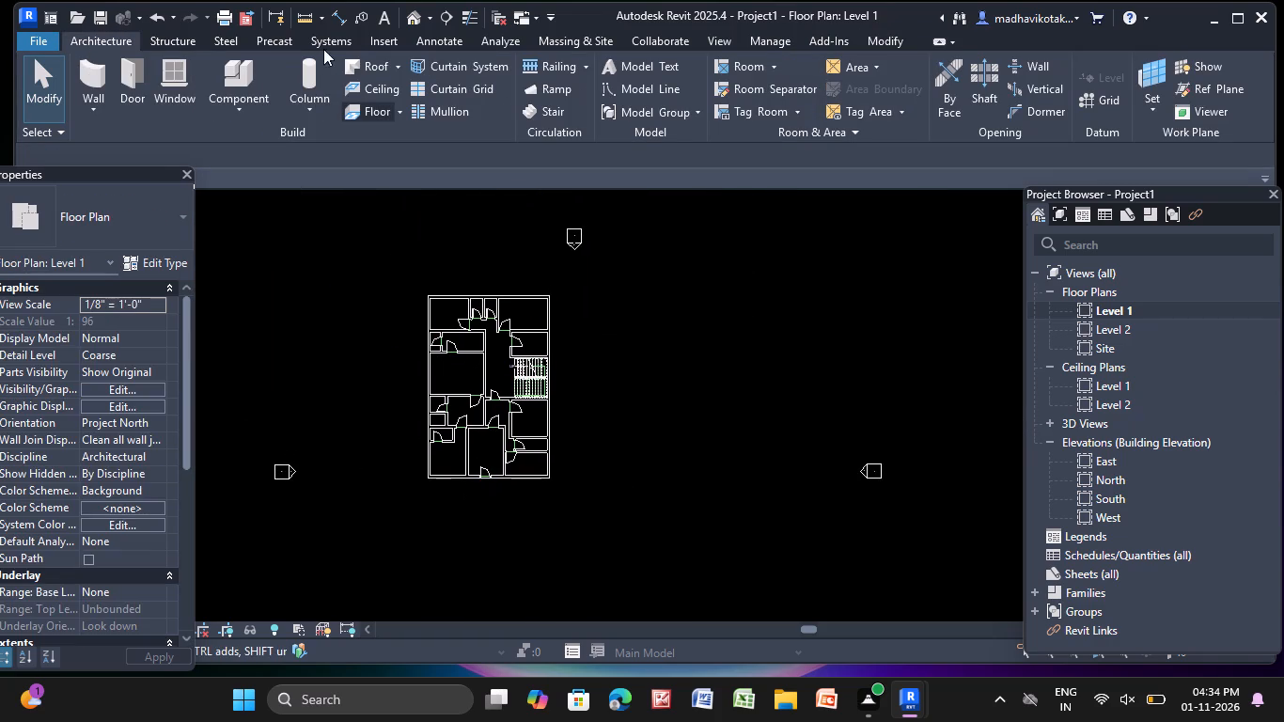
{"action": "left_click", "coordinate": [93, 35]}
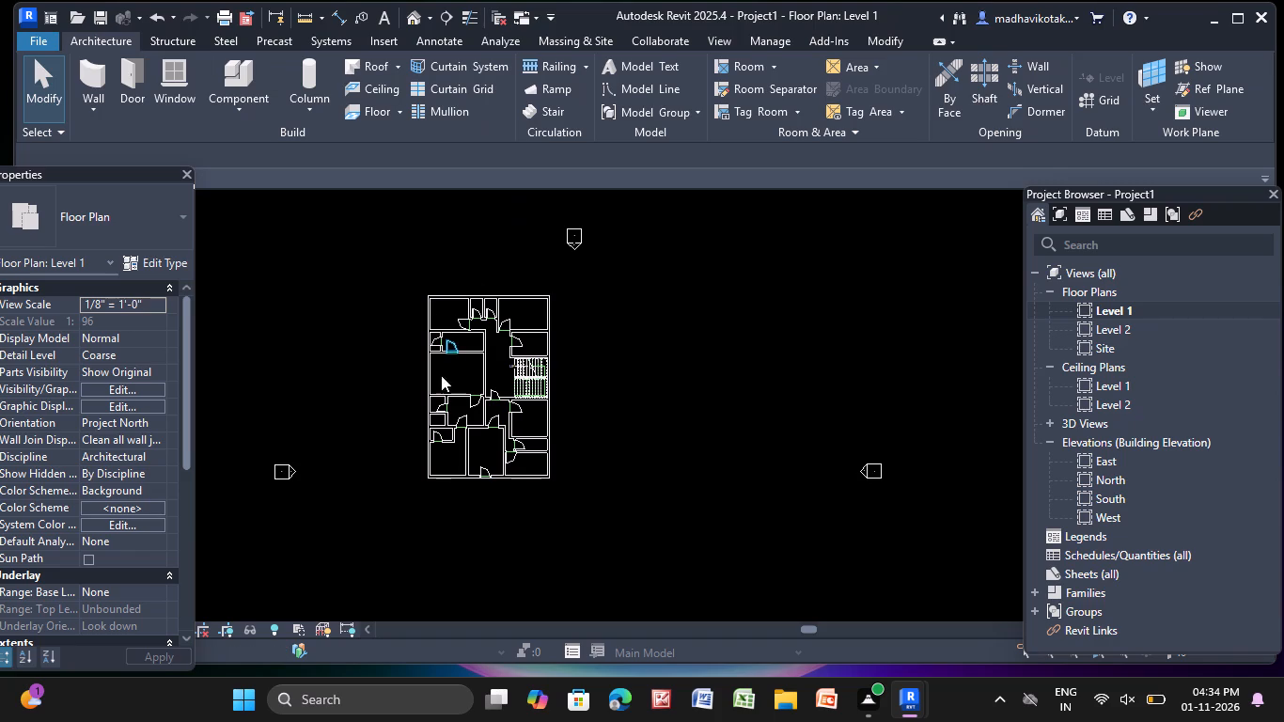
{"action": "scroll", "coordinate": [466, 372], "scroll_direction": "up", "scroll_amount": 4}
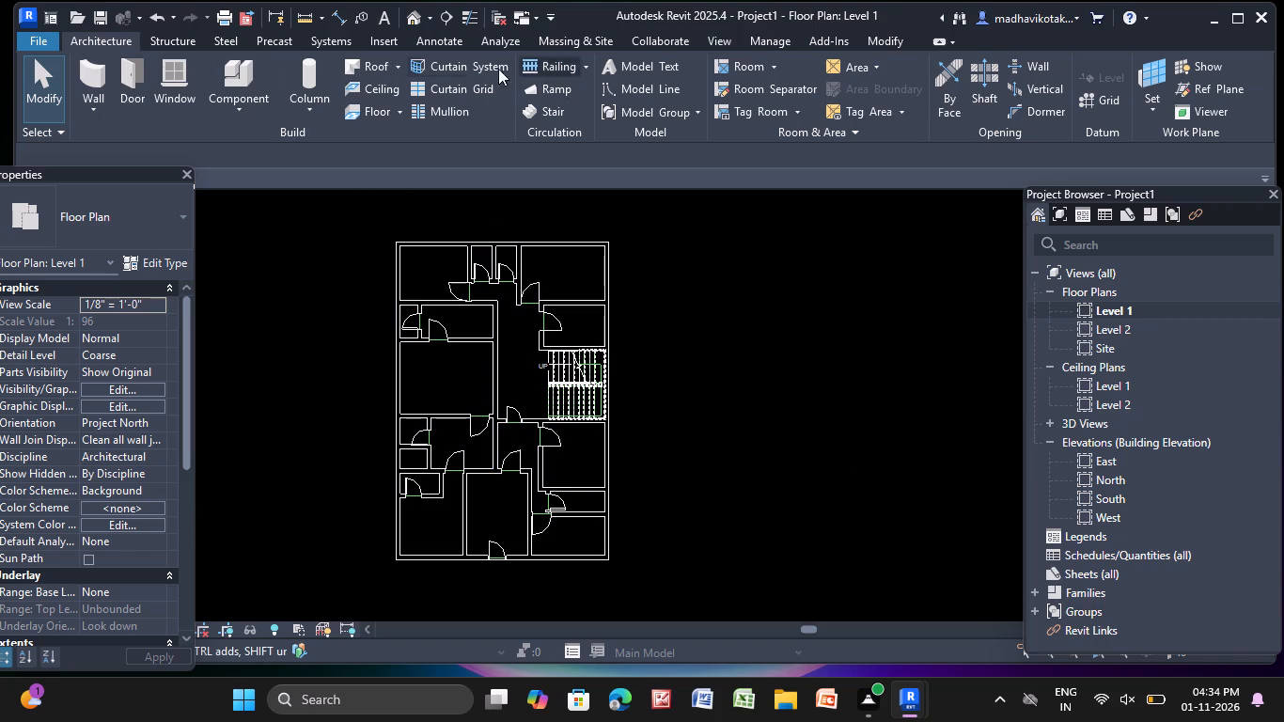
{"action": "left_click", "coordinate": [378, 48]}
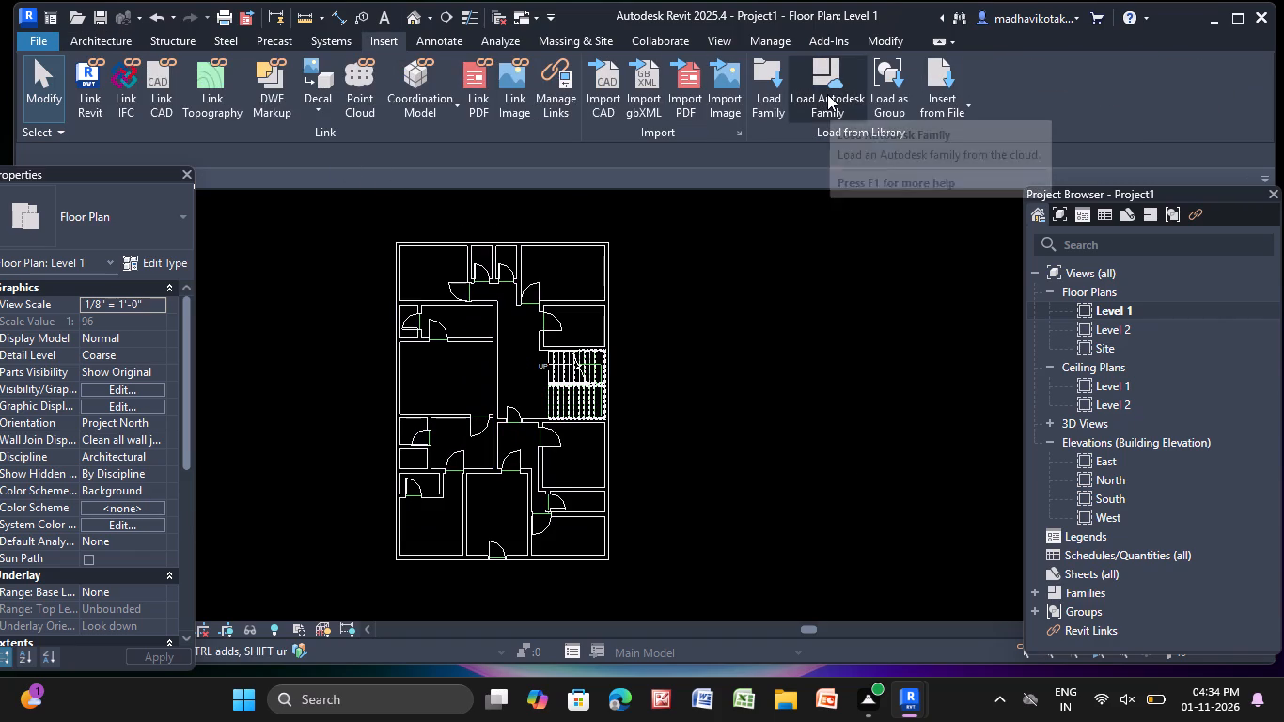
{"action": "left_click", "coordinate": [827, 93]}
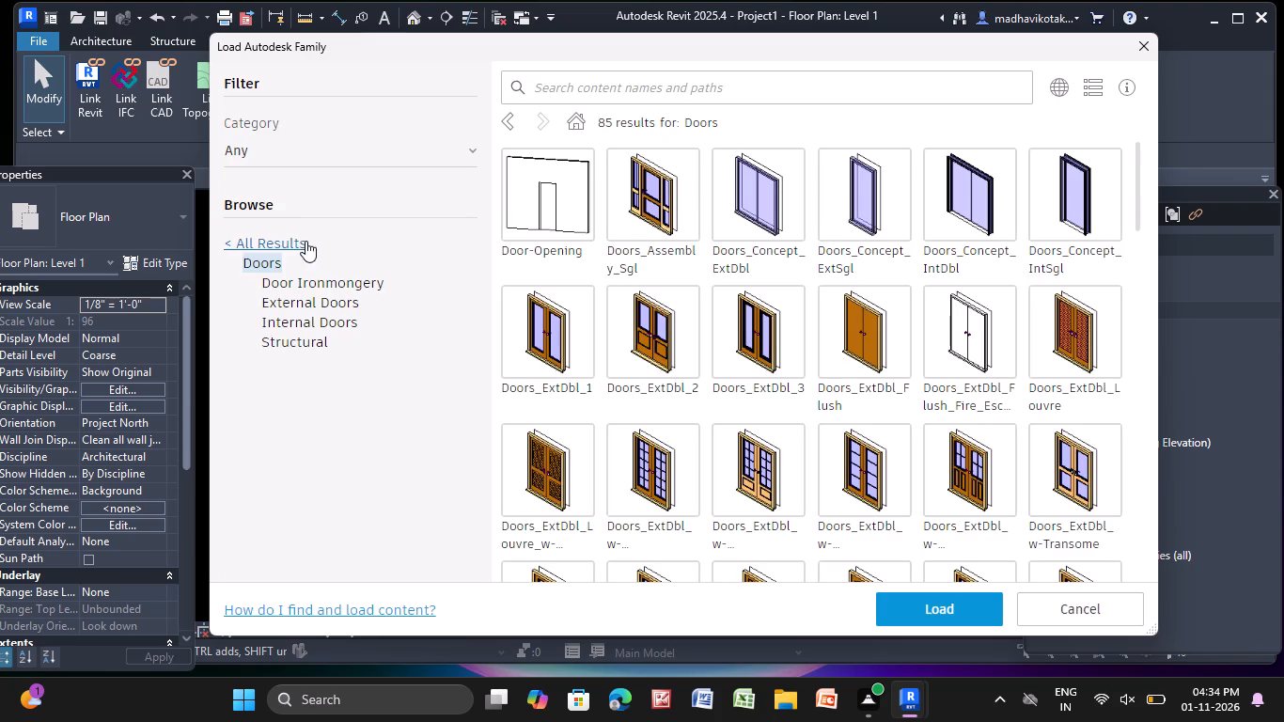
{"action": "left_click", "coordinate": [272, 246]}
{"action": "scroll", "coordinate": [328, 385], "scroll_direction": "down", "scroll_amount": 3}
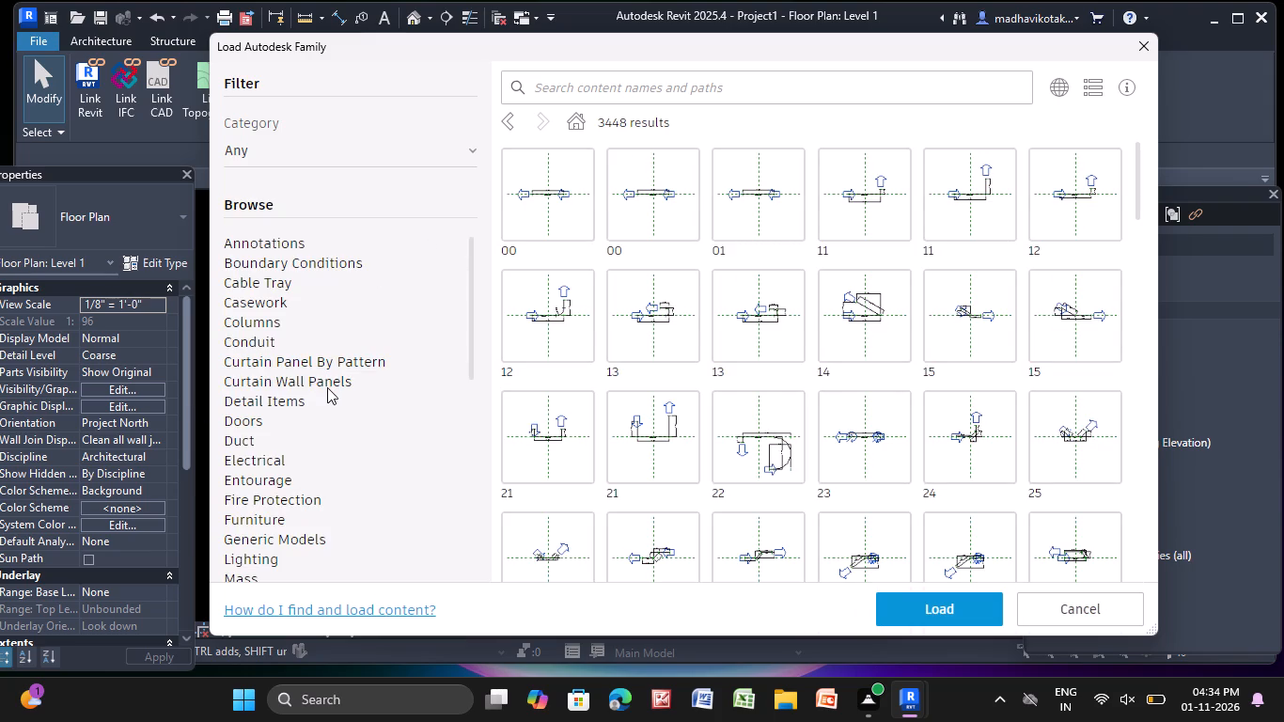
{"action": "scroll", "coordinate": [327, 387], "scroll_direction": "down", "scroll_amount": 3}
{"action": "scroll", "coordinate": [274, 319], "scroll_direction": "down", "scroll_amount": 6}
{"action": "left_click", "coordinate": [275, 576]}
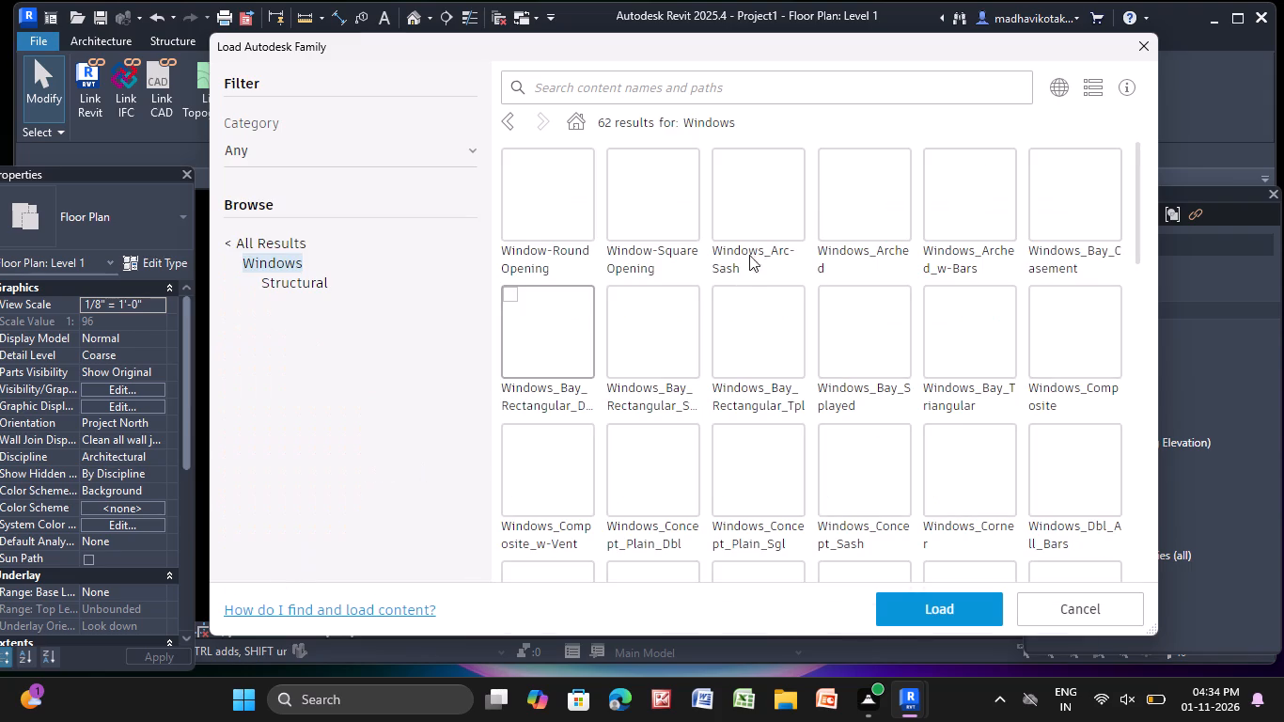
{"action": "scroll", "coordinate": [778, 290], "scroll_direction": "down", "scroll_amount": 7}
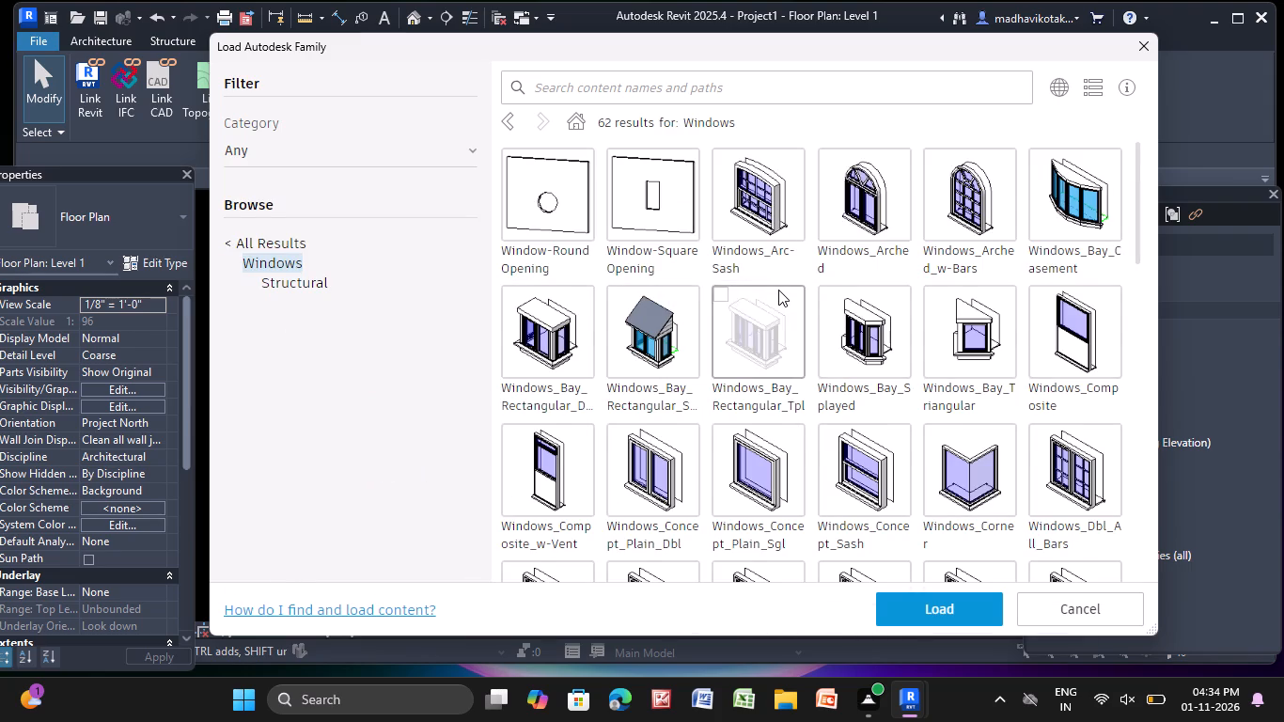
{"action": "scroll", "coordinate": [778, 290], "scroll_direction": "down", "scroll_amount": 6}
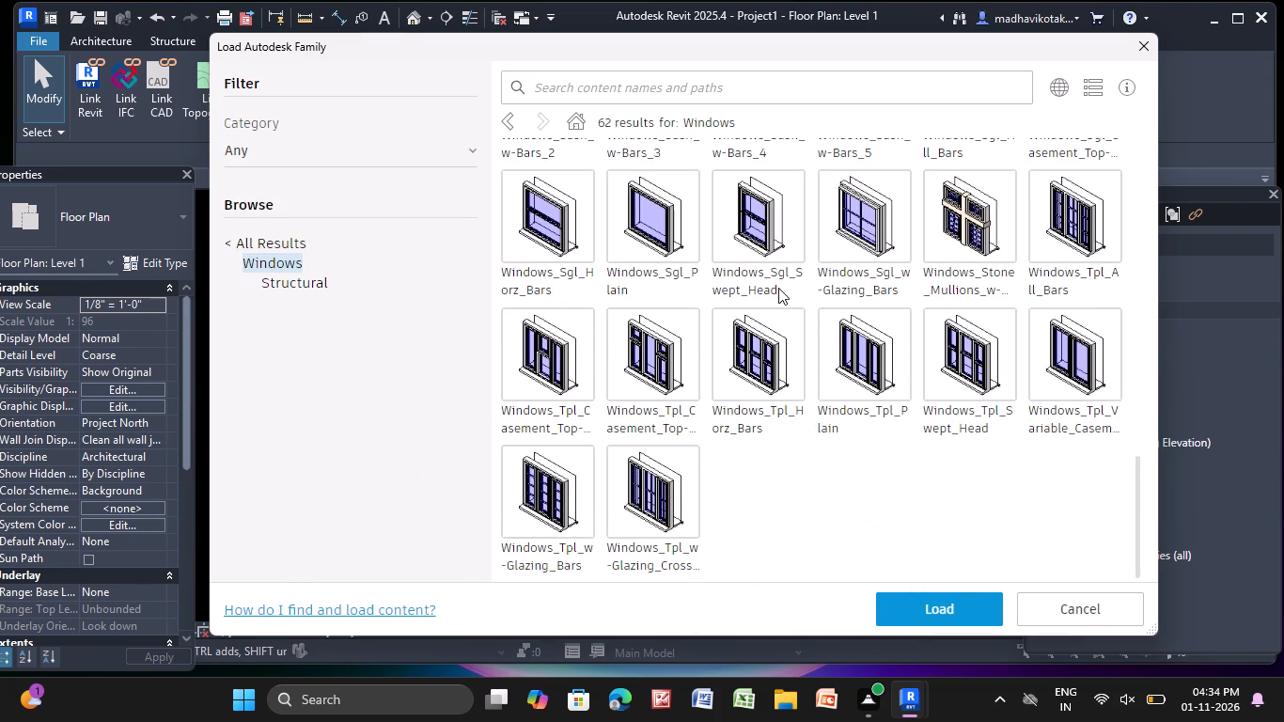
{"action": "scroll", "coordinate": [778, 288], "scroll_direction": "down", "scroll_amount": 5}
{"action": "scroll", "coordinate": [778, 288], "scroll_direction": "up", "scroll_amount": 2}
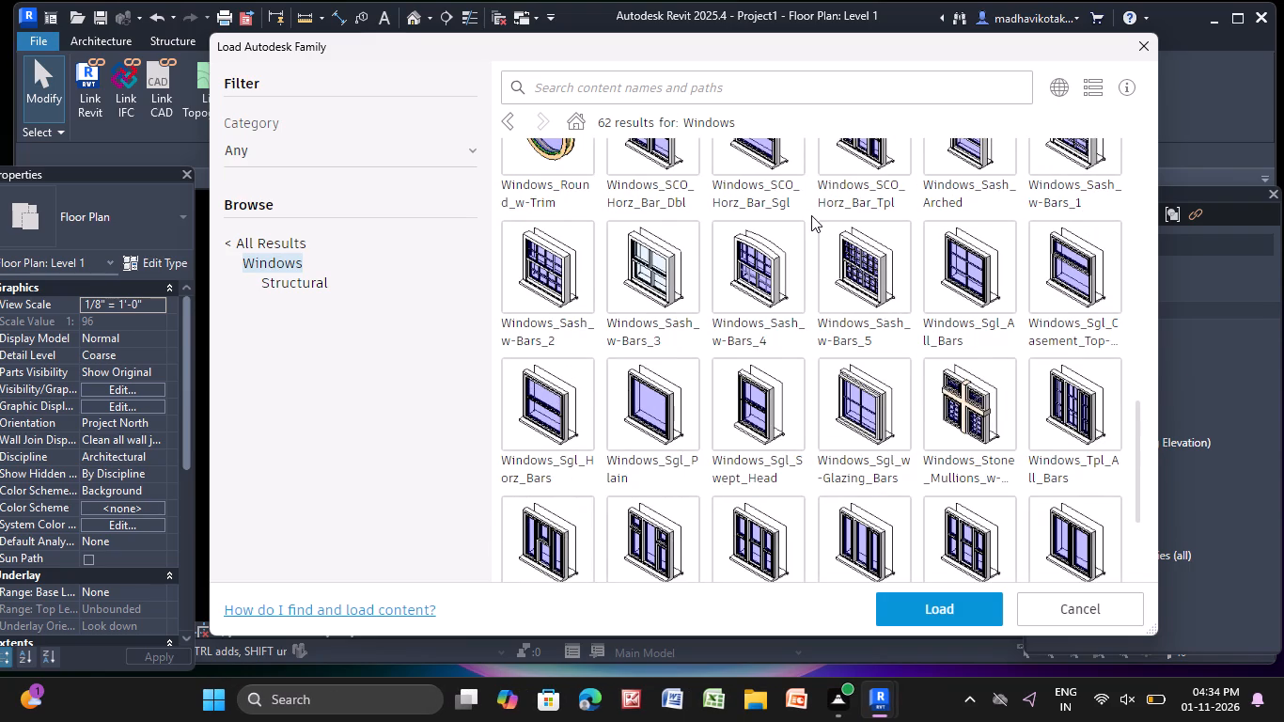
{"action": "scroll", "coordinate": [866, 302], "scroll_direction": "up", "scroll_amount": 2}
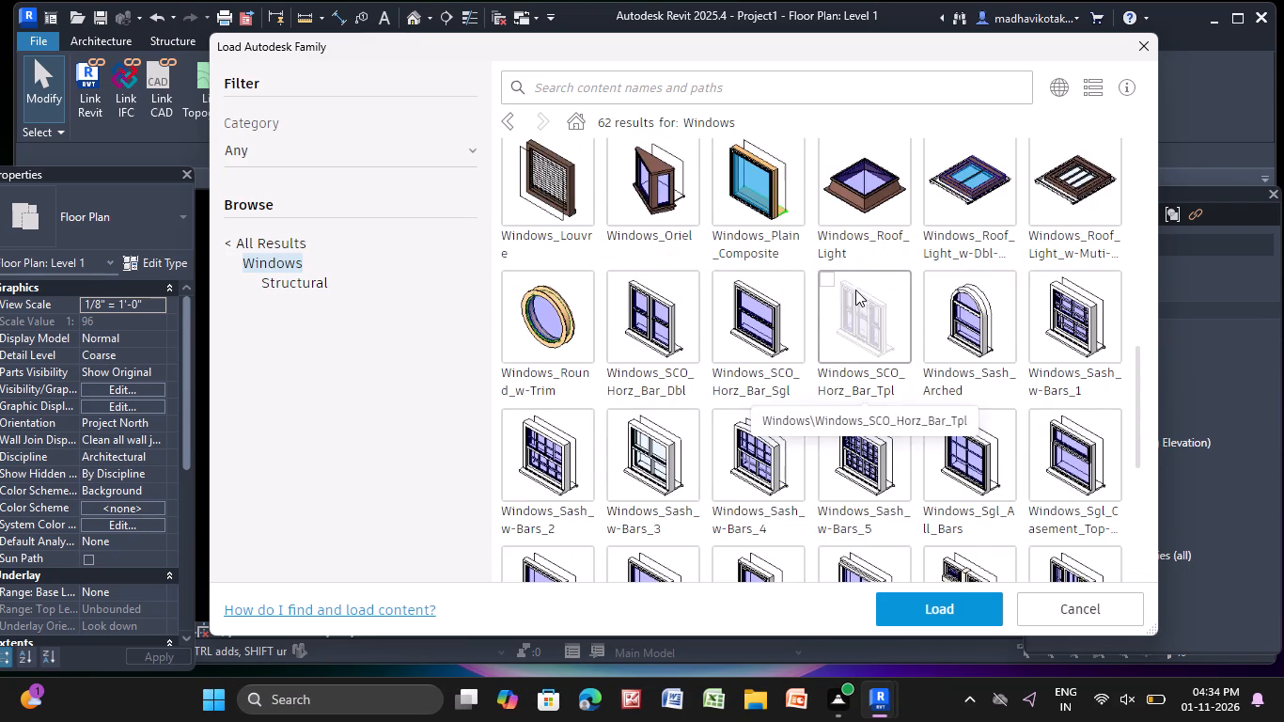
{"action": "scroll", "coordinate": [849, 264], "scroll_direction": "up", "scroll_amount": 6}
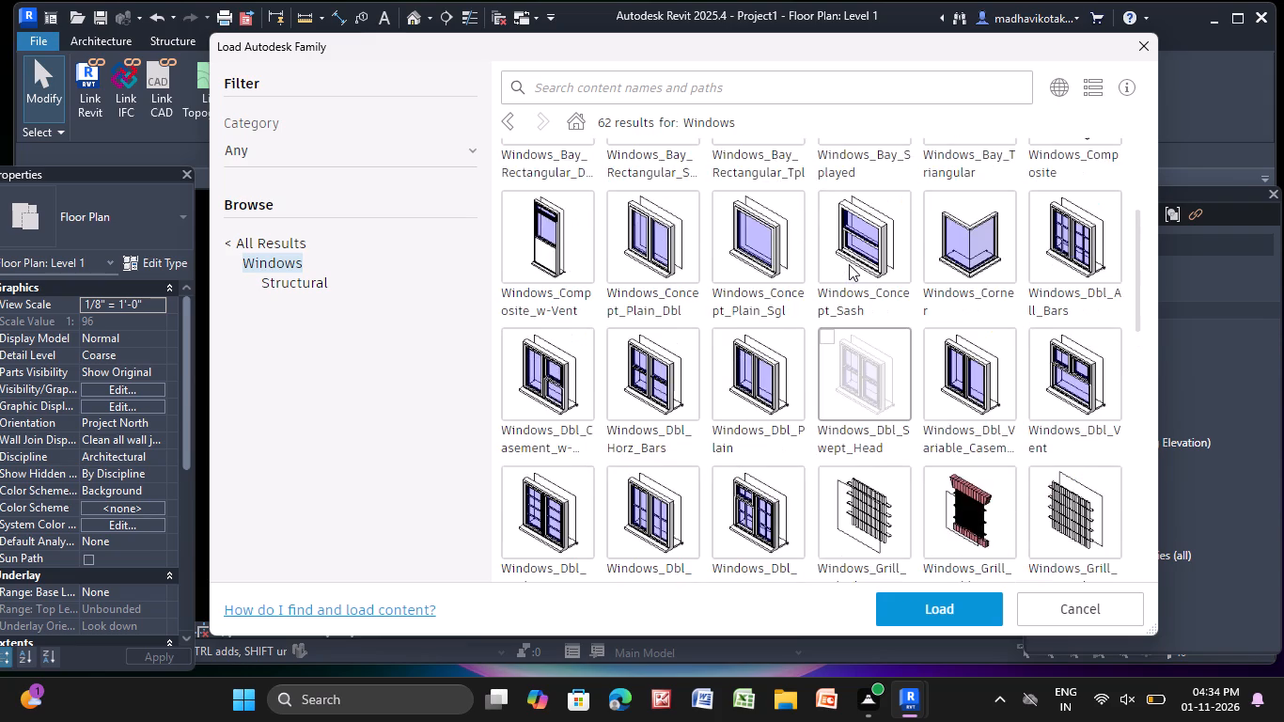
{"action": "scroll", "coordinate": [860, 289], "scroll_direction": "down", "scroll_amount": 1}
{"action": "scroll", "coordinate": [823, 429], "scroll_direction": "down", "scroll_amount": 1}
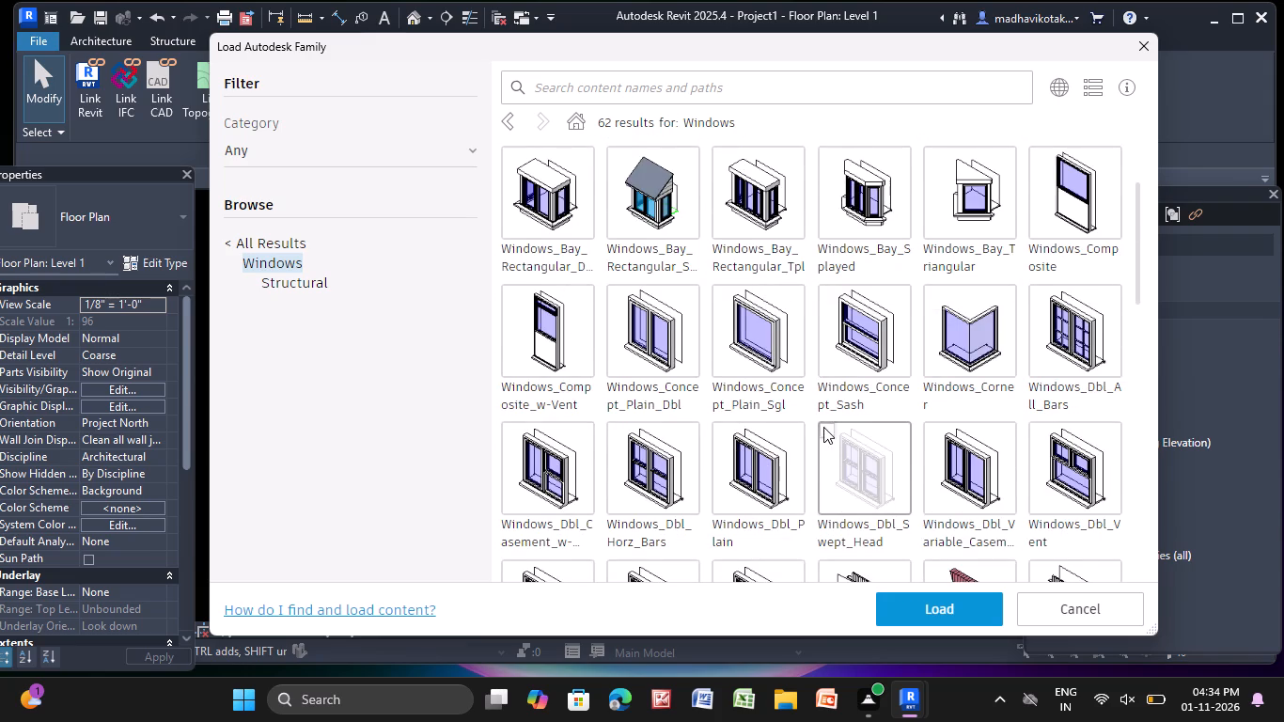
{"action": "scroll", "coordinate": [823, 427], "scroll_direction": "down", "scroll_amount": 17}
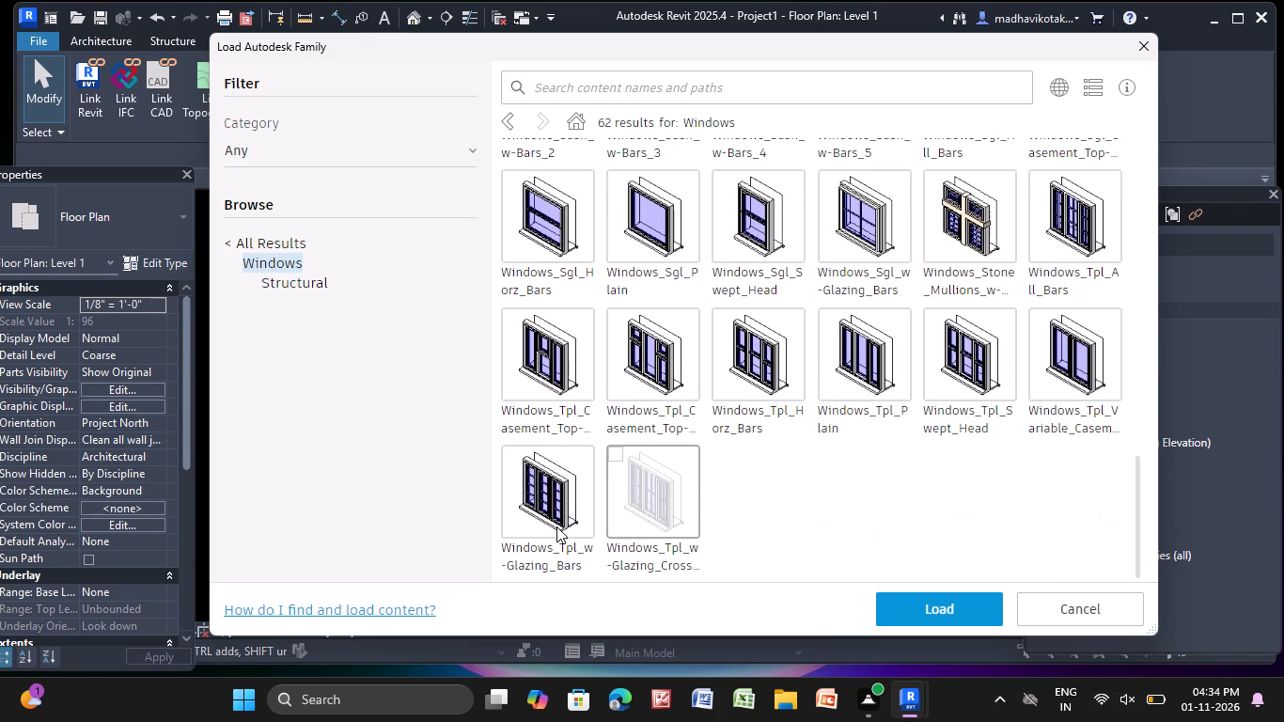
{"action": "left_click", "coordinate": [556, 526]}
{"action": "left_click", "coordinate": [925, 609]}
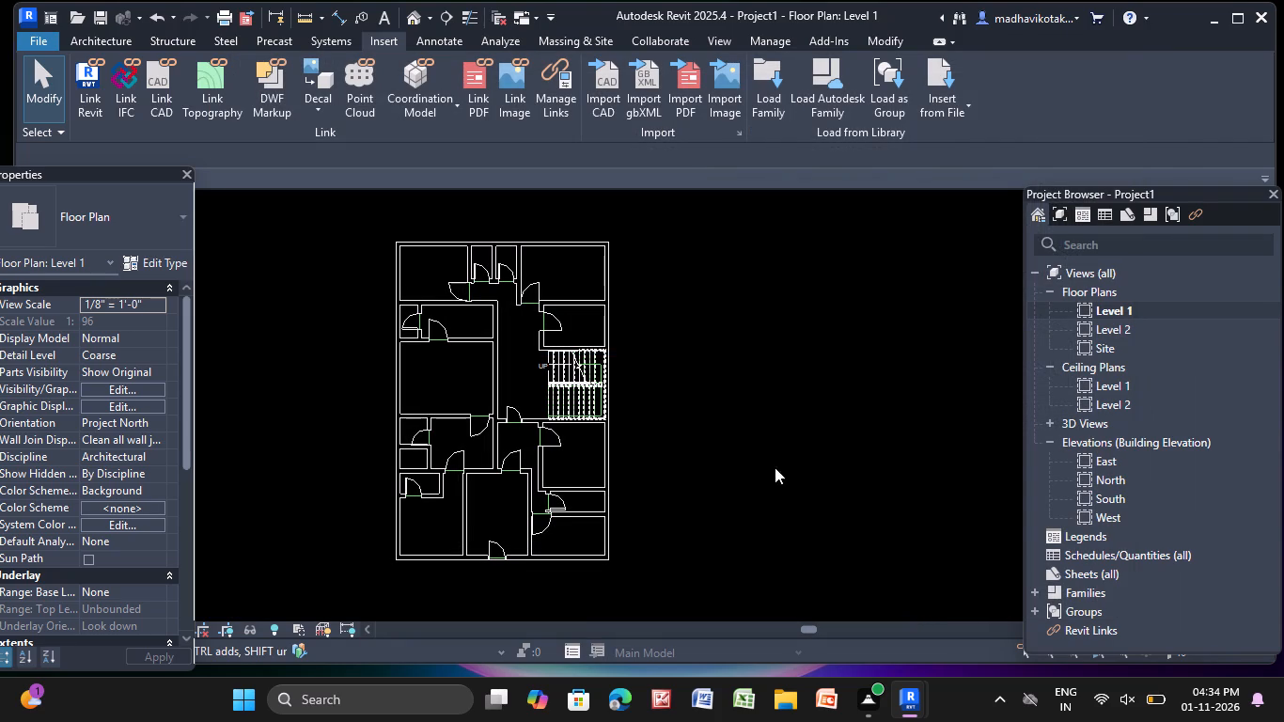
Place Windows_Tpl_w-Glazing_Bars 910x910mm windows in the south exterior wall: southwest room, 4' - 0" from its west wall, and southeast room, centred at 6' - 3".
{"action": "left_click", "coordinate": [93, 39]}
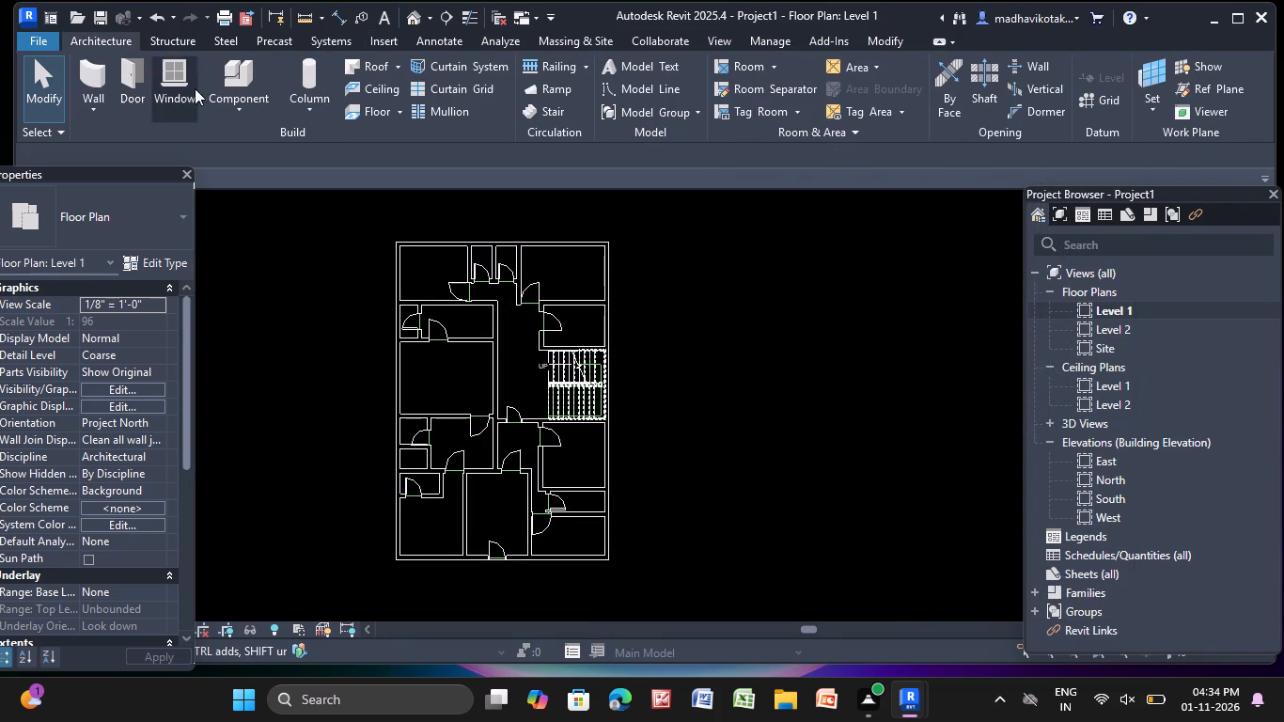
{"action": "left_click", "coordinate": [170, 71]}
{"action": "scroll", "coordinate": [426, 556], "scroll_direction": "up", "scroll_amount": 8}
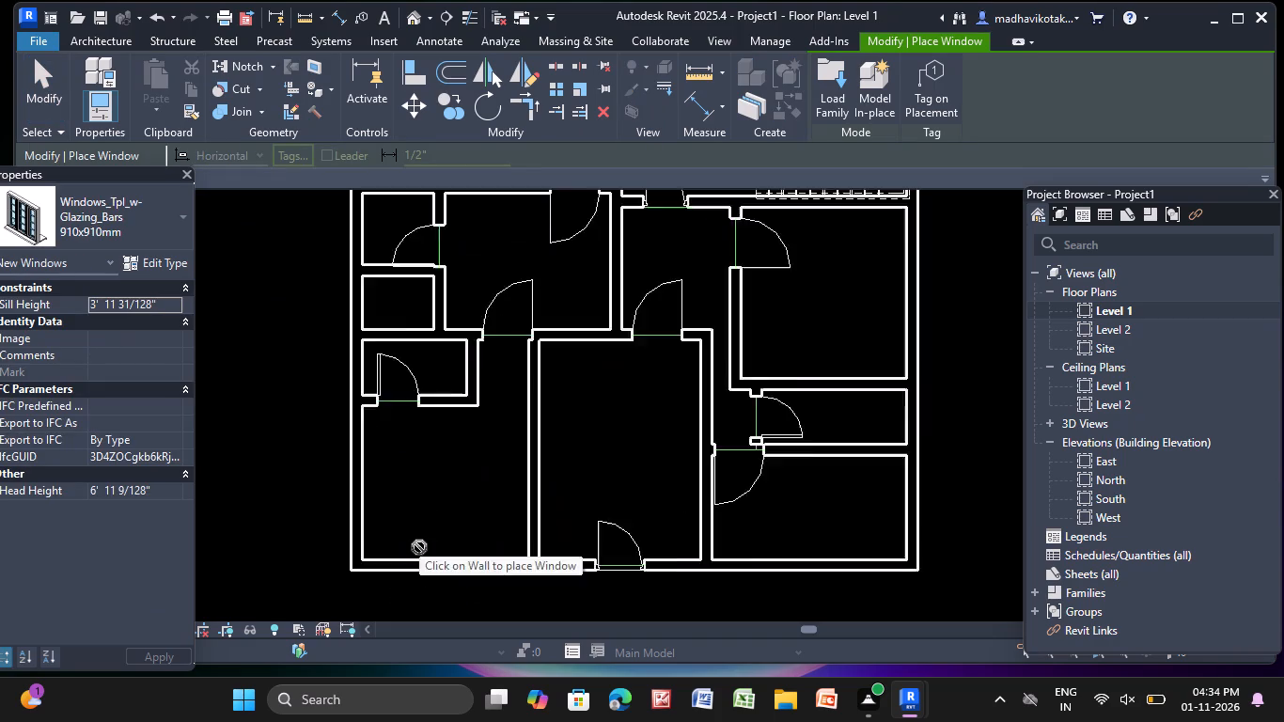
{"action": "scroll", "coordinate": [419, 547], "scroll_direction": "up", "scroll_amount": 3}
{"action": "middle_click_drag", "start_coordinate": [418, 544], "coordinate": [273, 351]}
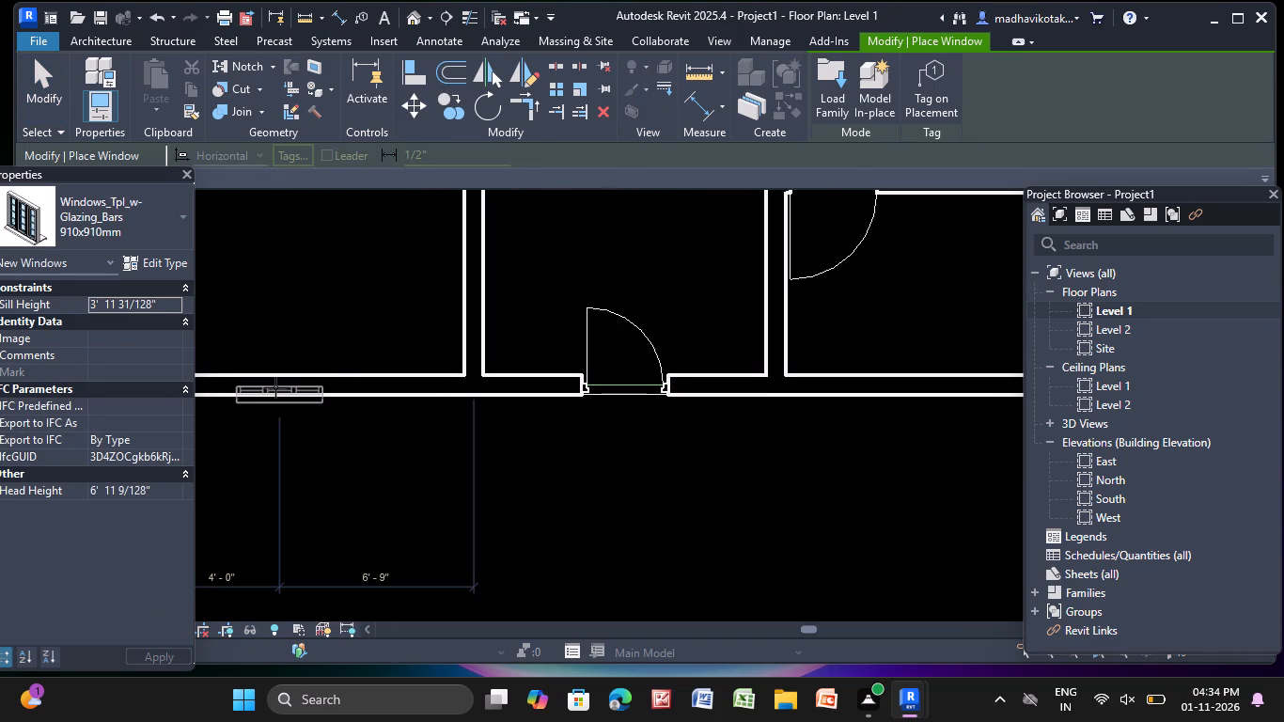
{"action": "left_click", "coordinate": [275, 387]}
{"action": "scroll", "coordinate": [470, 430], "scroll_direction": "down", "scroll_amount": 5}
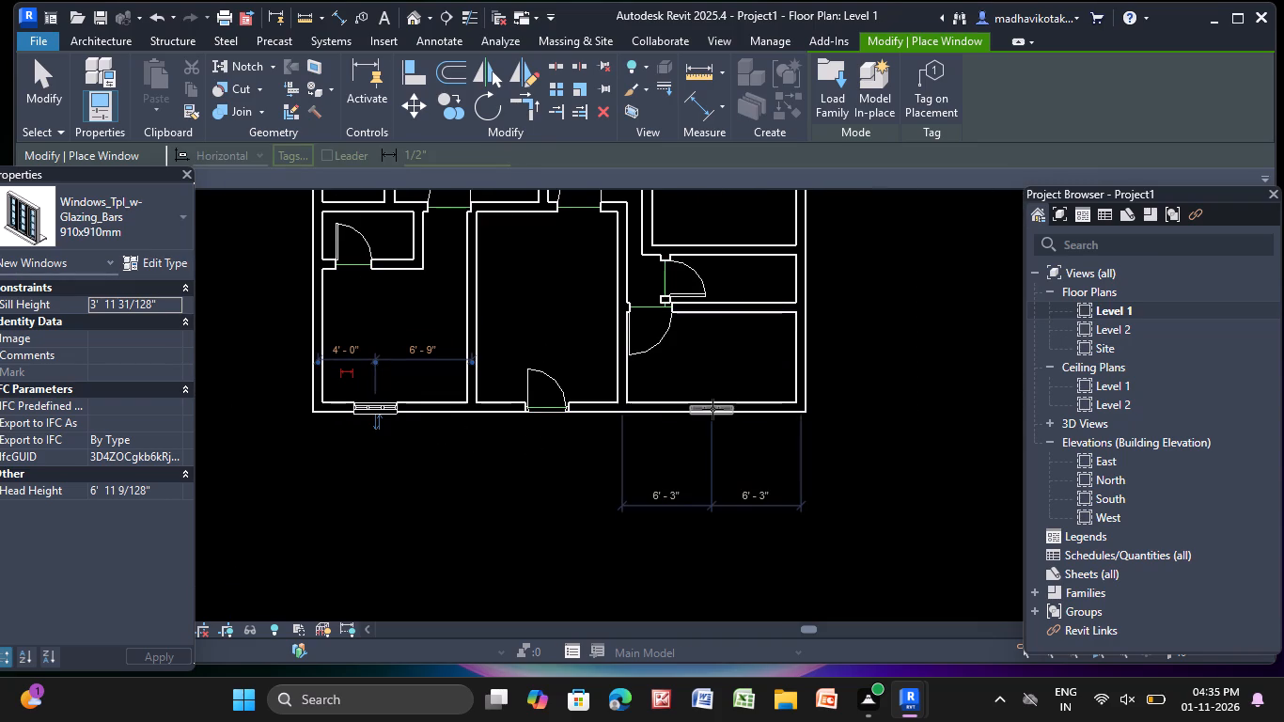
{"action": "left_click", "coordinate": [713, 409]}
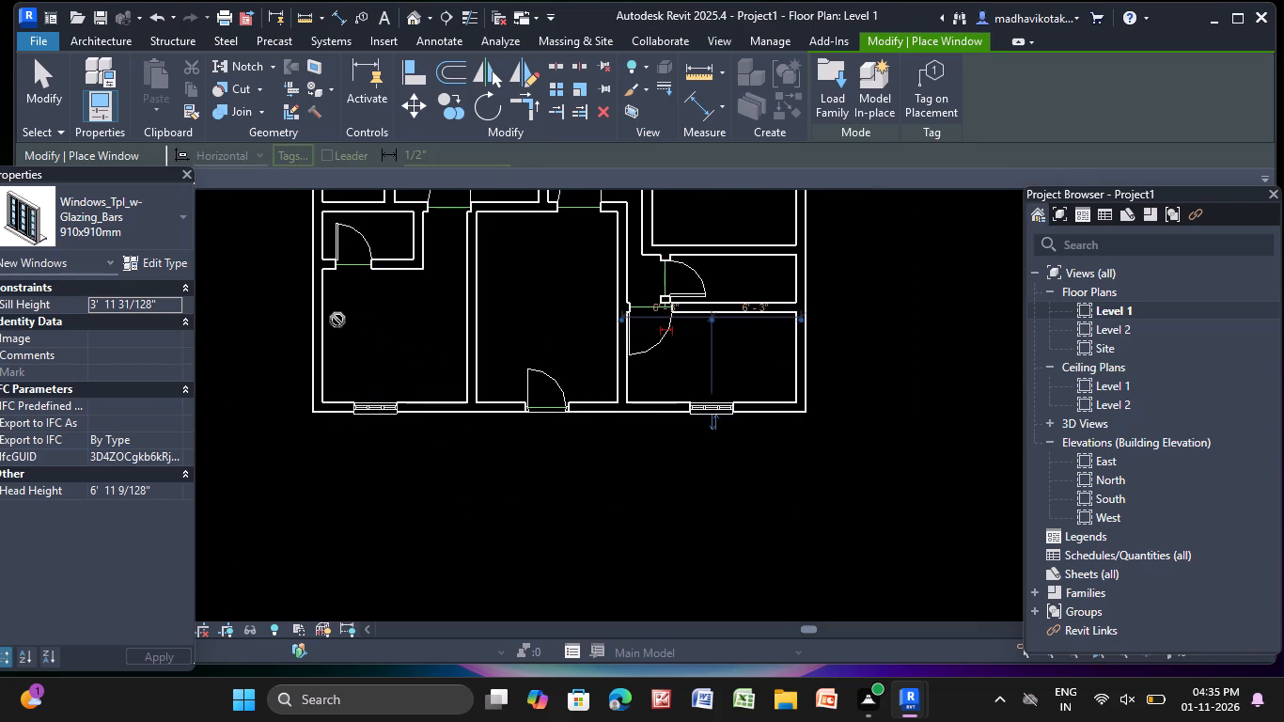
Place 910x910mm glazing-bar windows in the large west room's exterior wall and centred in the northwest and northeast rooms' north walls.
{"action": "scroll", "coordinate": [335, 316], "scroll_direction": "down", "scroll_amount": 1}
{"action": "middle_click_drag", "start_coordinate": [327, 314], "coordinate": [331, 542]}
{"action": "middle_click_drag", "start_coordinate": [322, 332], "coordinate": [299, 394]}
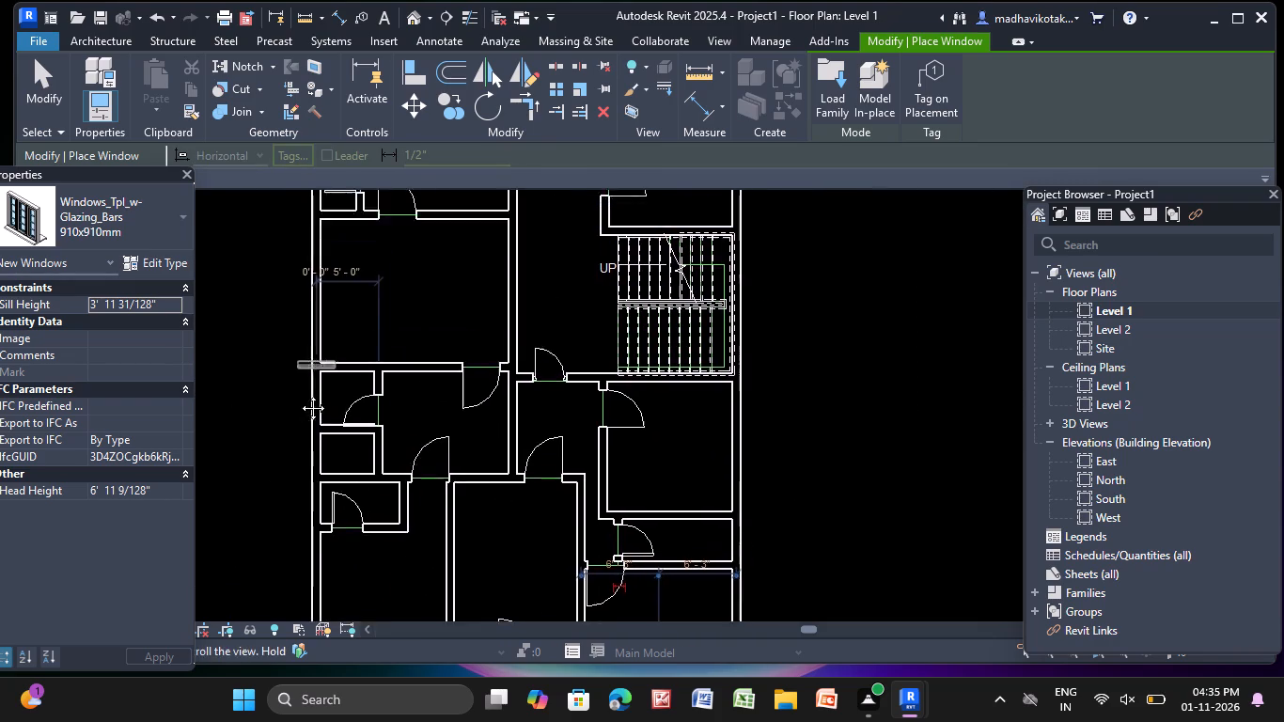
{"action": "middle_click_drag", "start_coordinate": [299, 394], "coordinate": [223, 547]}
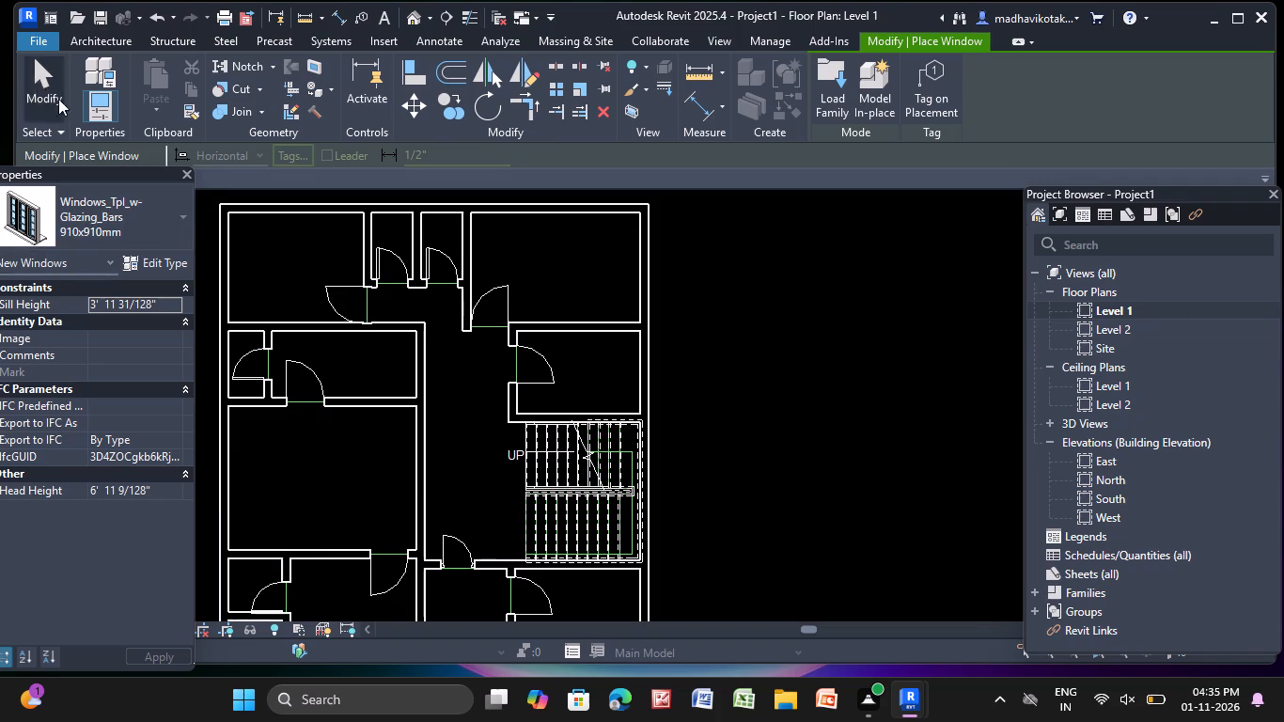
{"action": "left_click", "coordinate": [225, 467]}
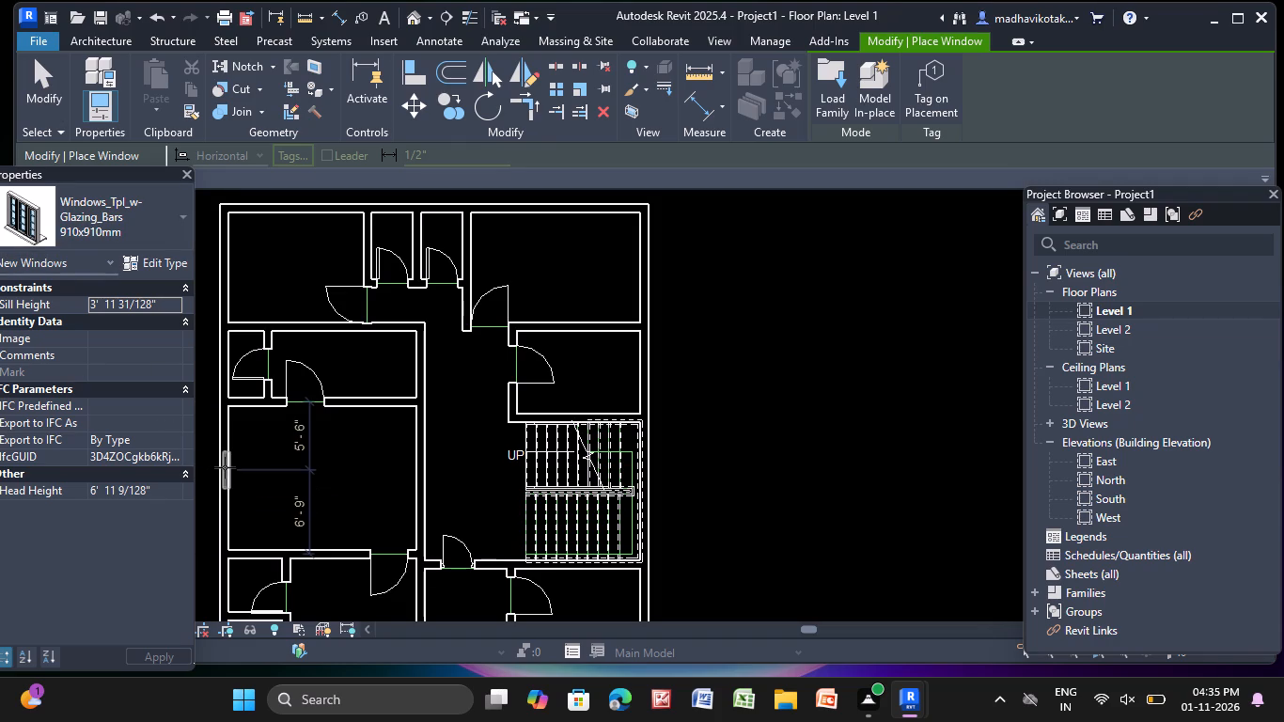
{"action": "left_click", "coordinate": [290, 212]}
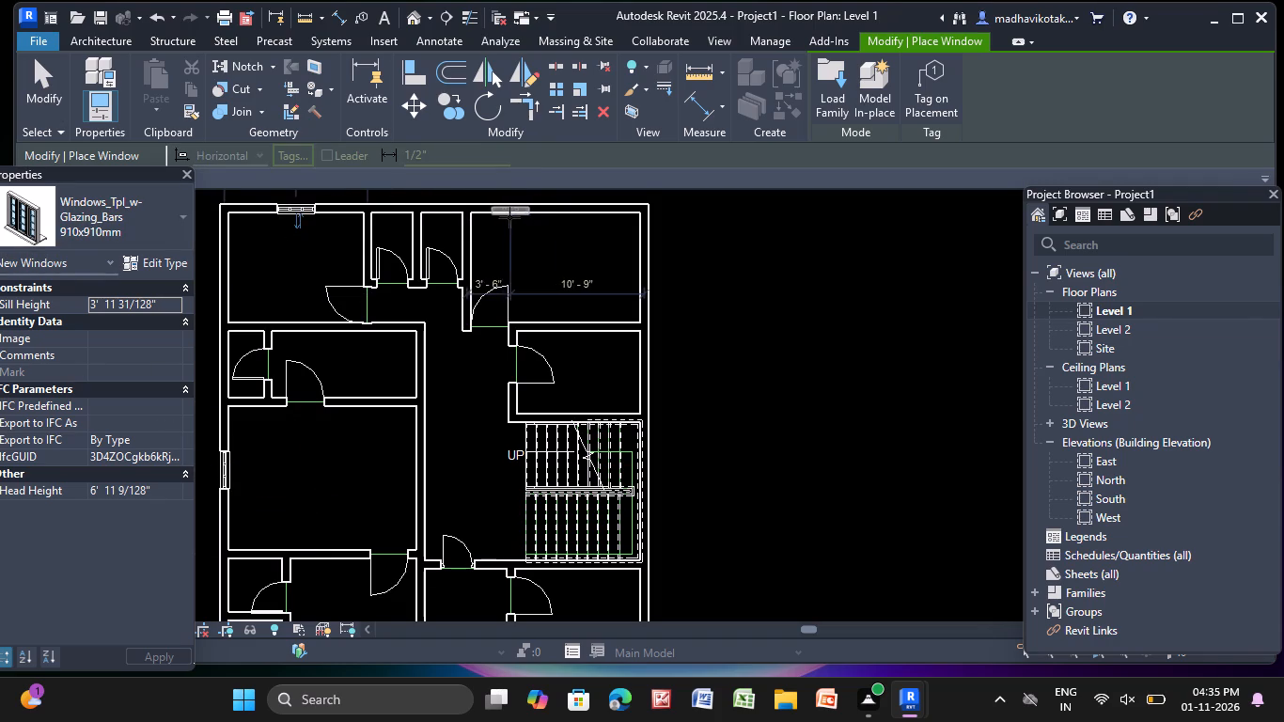
{"action": "left_click", "coordinate": [556, 205]}
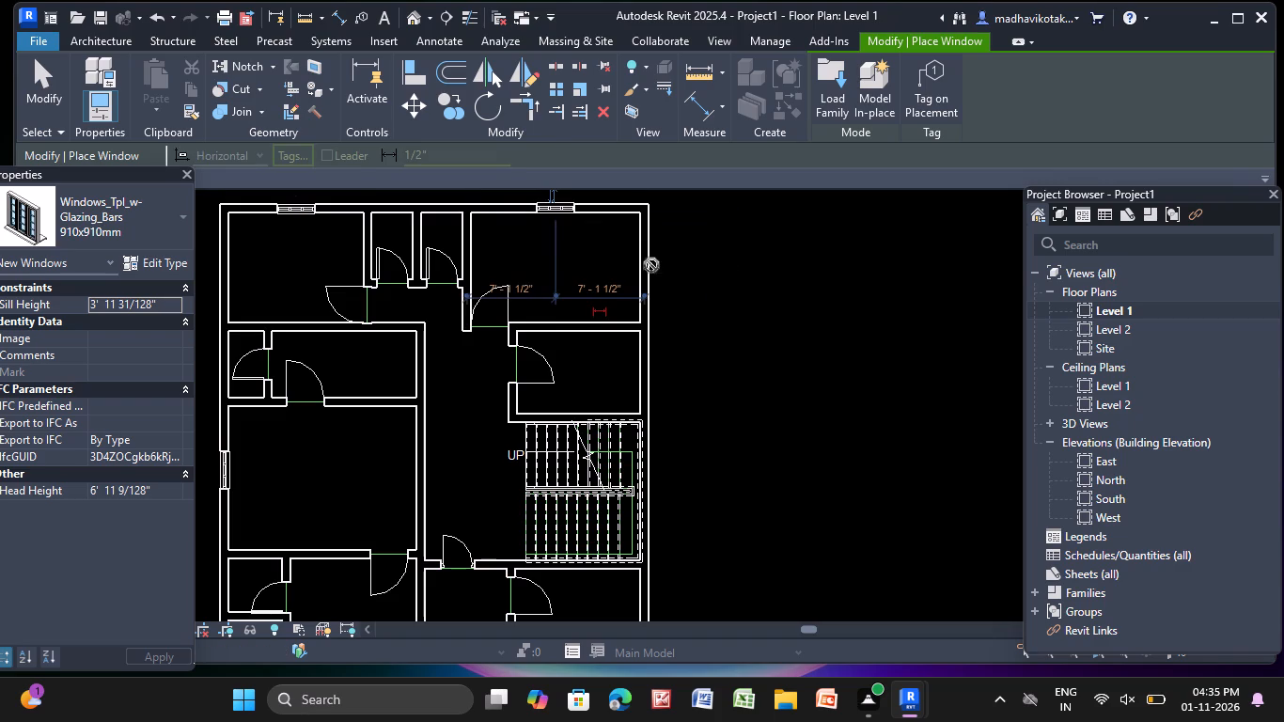
Place 910x910mm windows in the northeast room's east wall (4' - 0" from north), northwest room's west wall (3' - 6"), and east rooms flanking the stairs.
{"action": "left_click", "coordinate": [650, 259]}
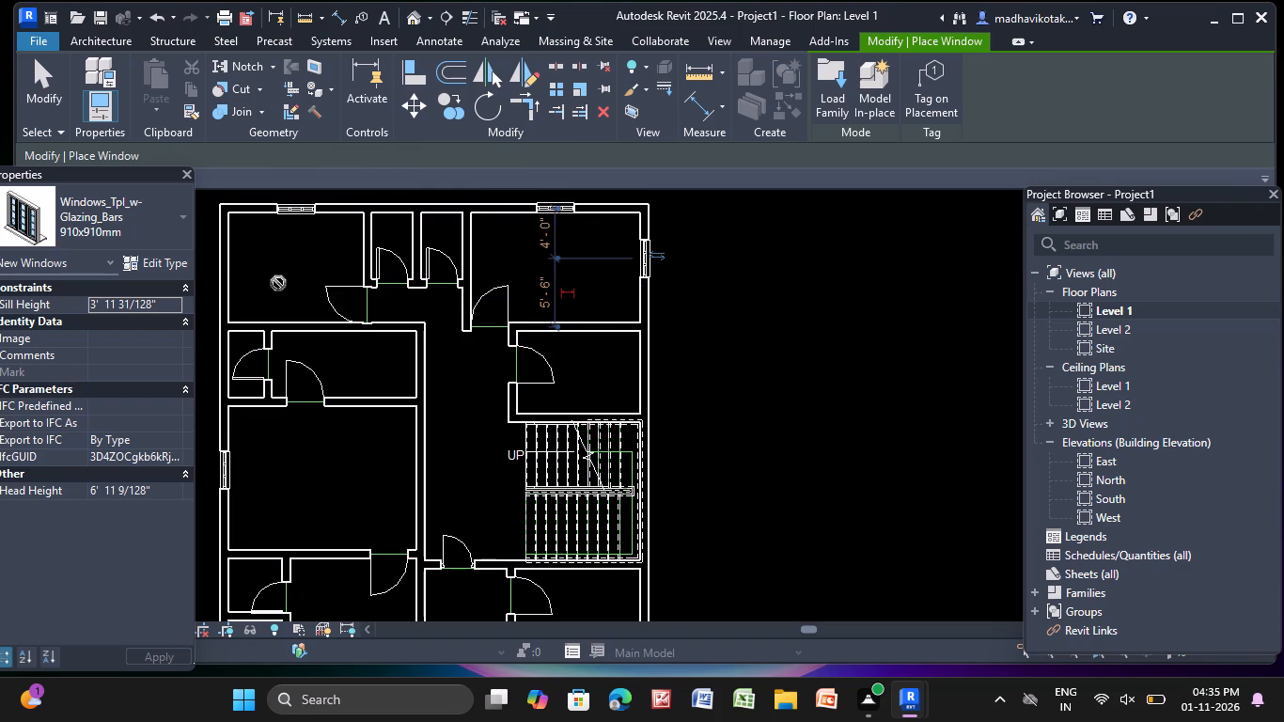
{"action": "left_click", "coordinate": [219, 255]}
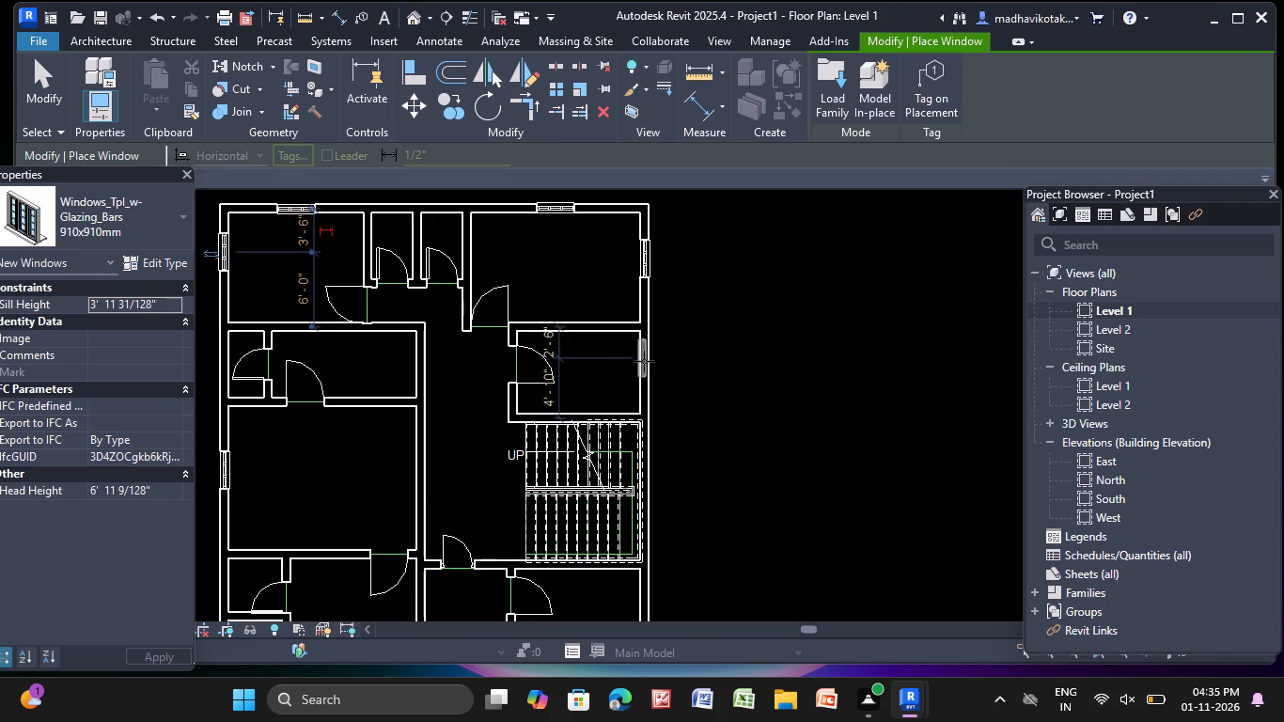
{"action": "left_click", "coordinate": [647, 360]}
{"action": "scroll", "coordinate": [645, 355], "scroll_direction": "down", "scroll_amount": 3}
{"action": "middle_click_drag", "start_coordinate": [645, 354], "coordinate": [589, 209]}
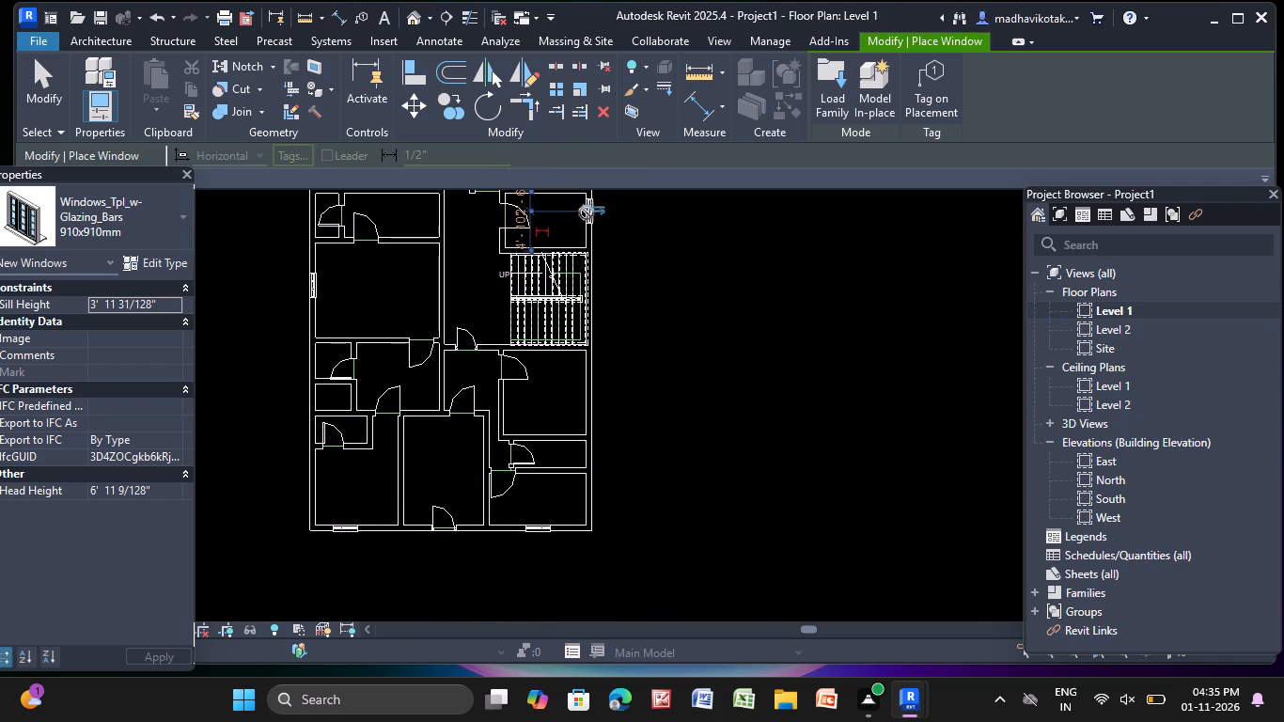
{"action": "left_click", "coordinate": [592, 383]}
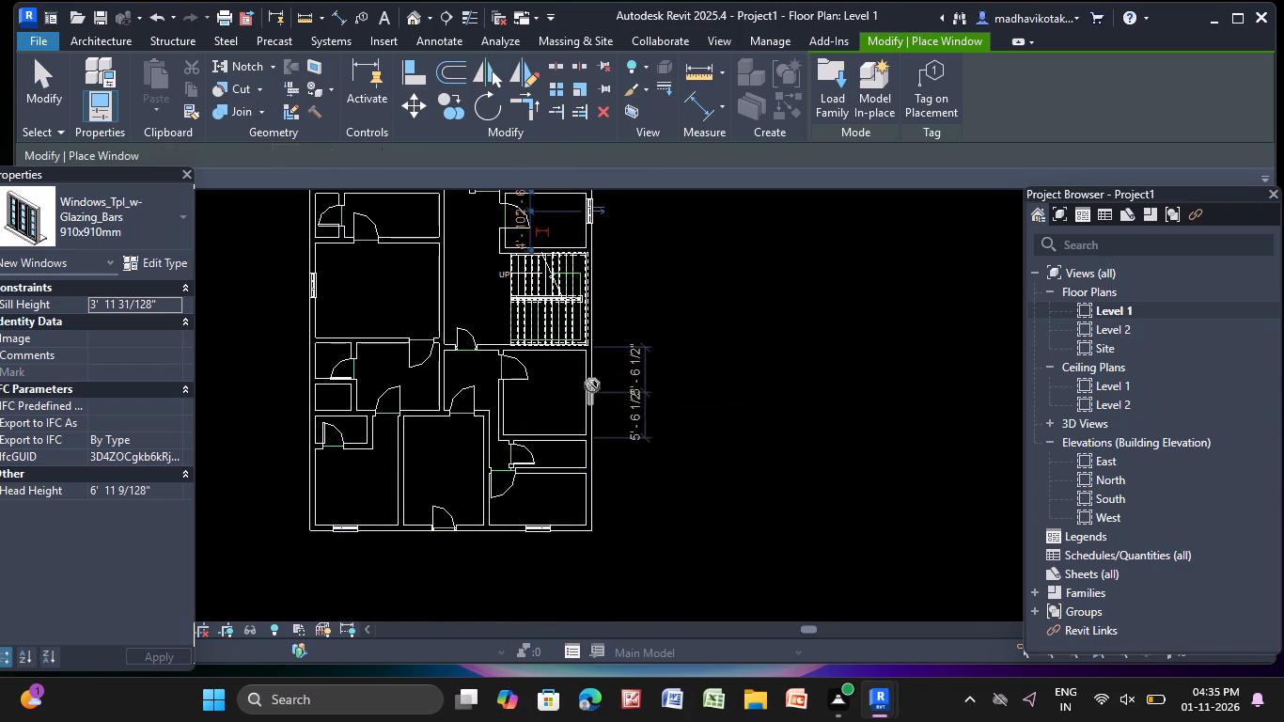
Place Window-Double-Hung 24" x 42" windows in the west exterior wall of the two small rooms with doors south of the large west room.
{"action": "left_click", "coordinate": [122, 44]}
{"action": "left_click", "coordinate": [172, 75]}
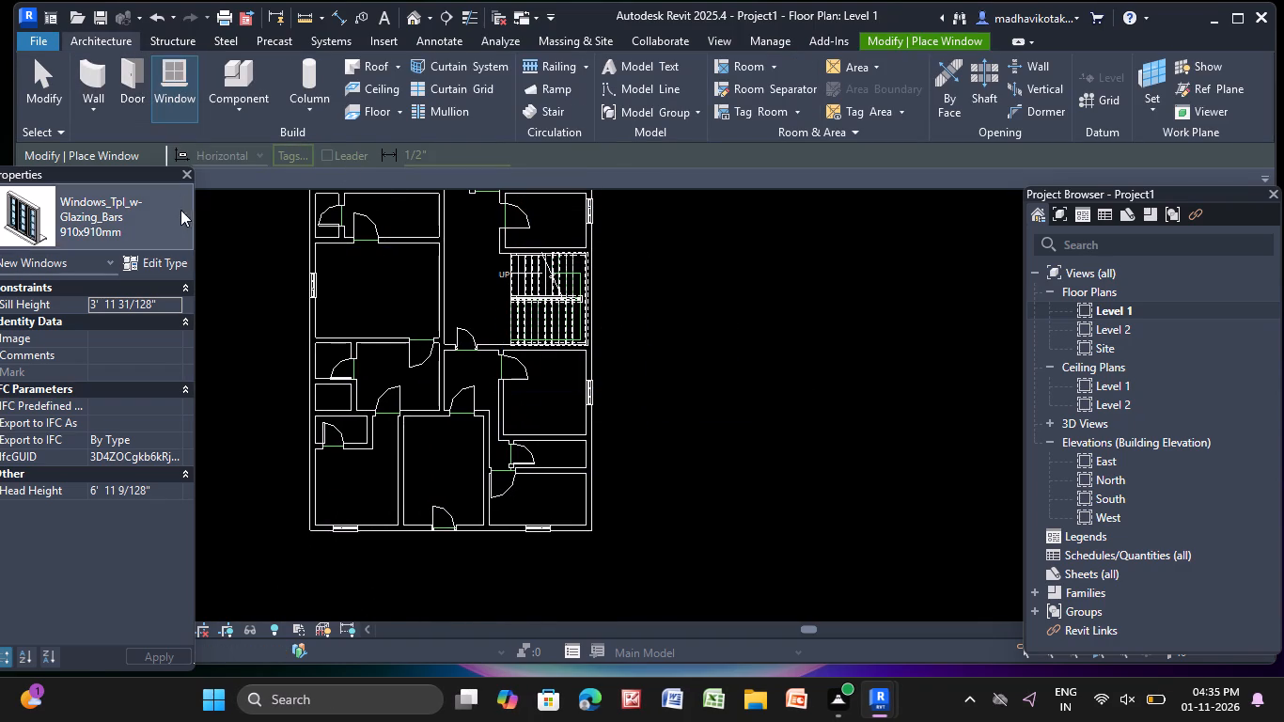
{"action": "left_click", "coordinate": [180, 212]}
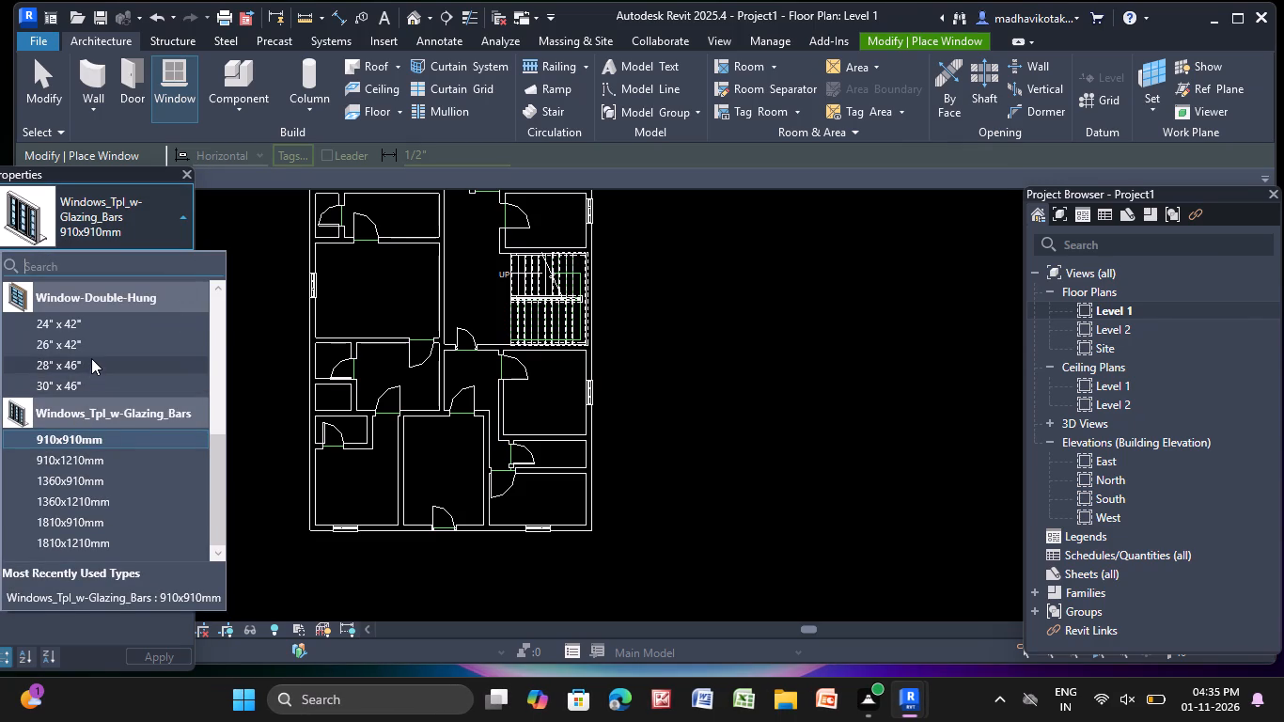
{"action": "left_click", "coordinate": [134, 328]}
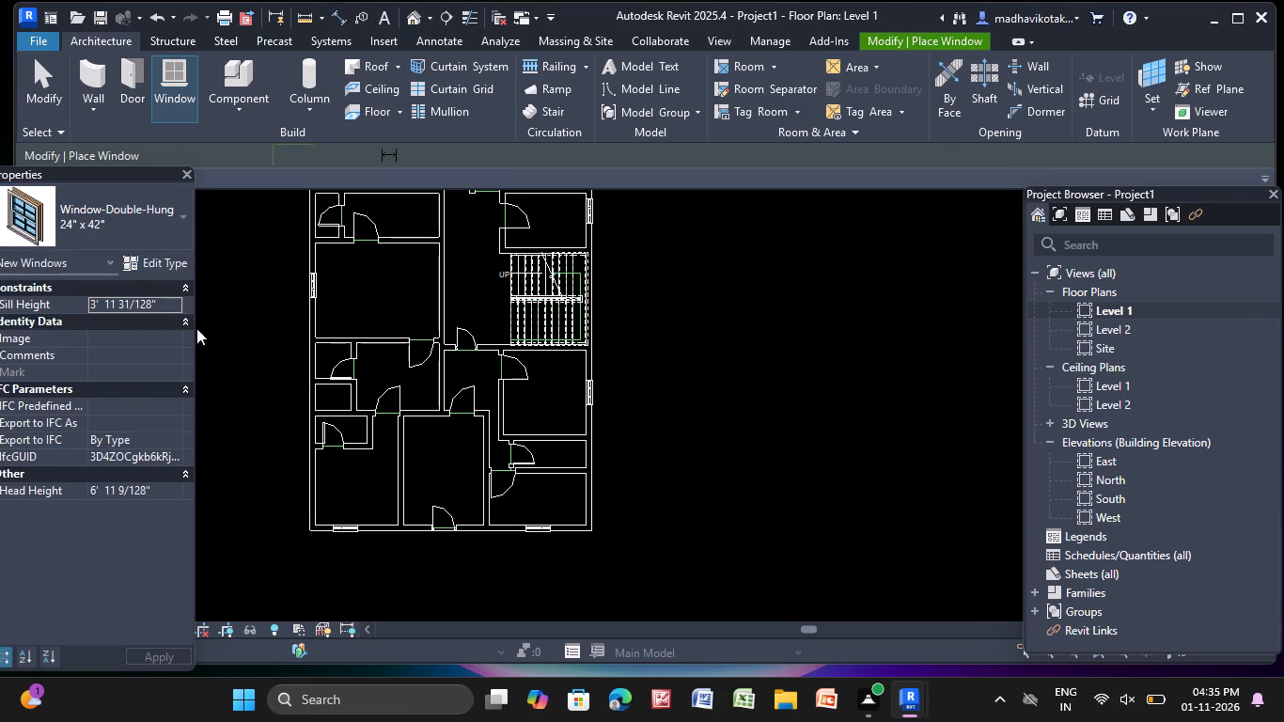
{"action": "scroll", "coordinate": [316, 353], "scroll_direction": "up", "scroll_amount": 7}
{"action": "left_click", "coordinate": [310, 353]}
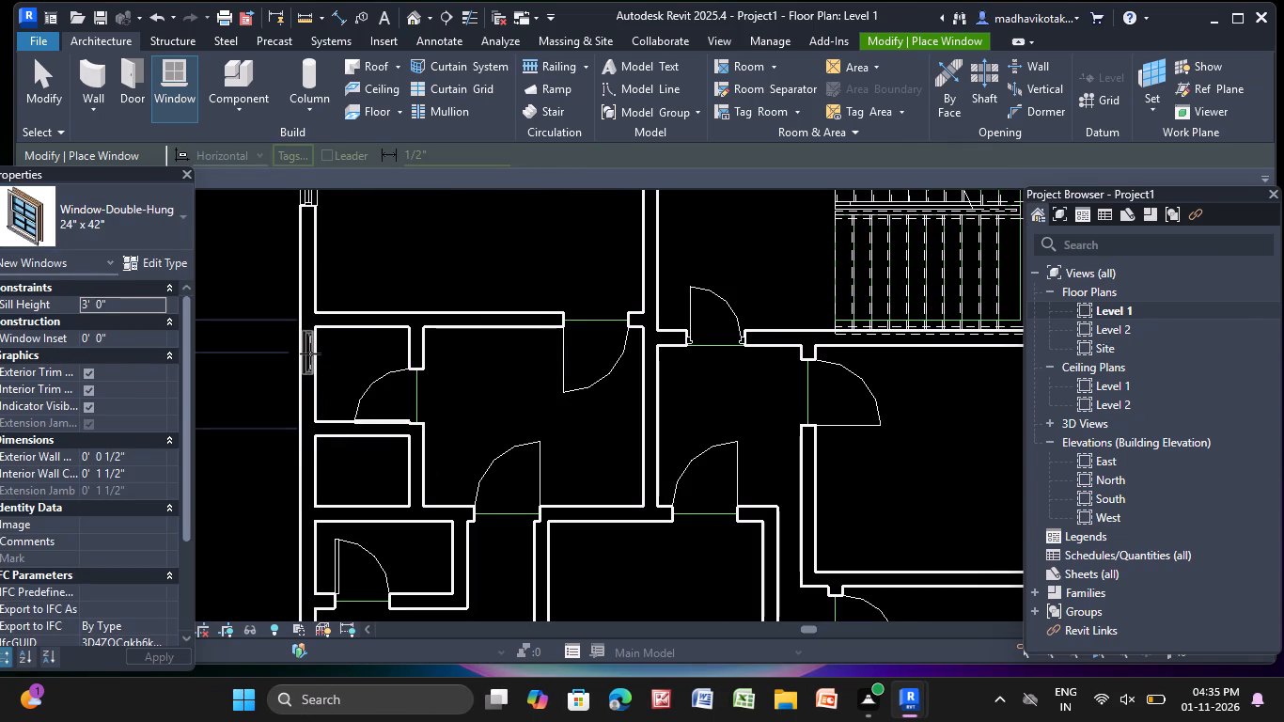
{"action": "left_click", "coordinate": [308, 551]}
Place a Window-Double-Hung 24" x 42" in the west exterior wall of the small room north of the large west room, 2' - 9" from its north wall.
{"action": "scroll", "coordinate": [286, 337], "scroll_direction": "down", "scroll_amount": 6}
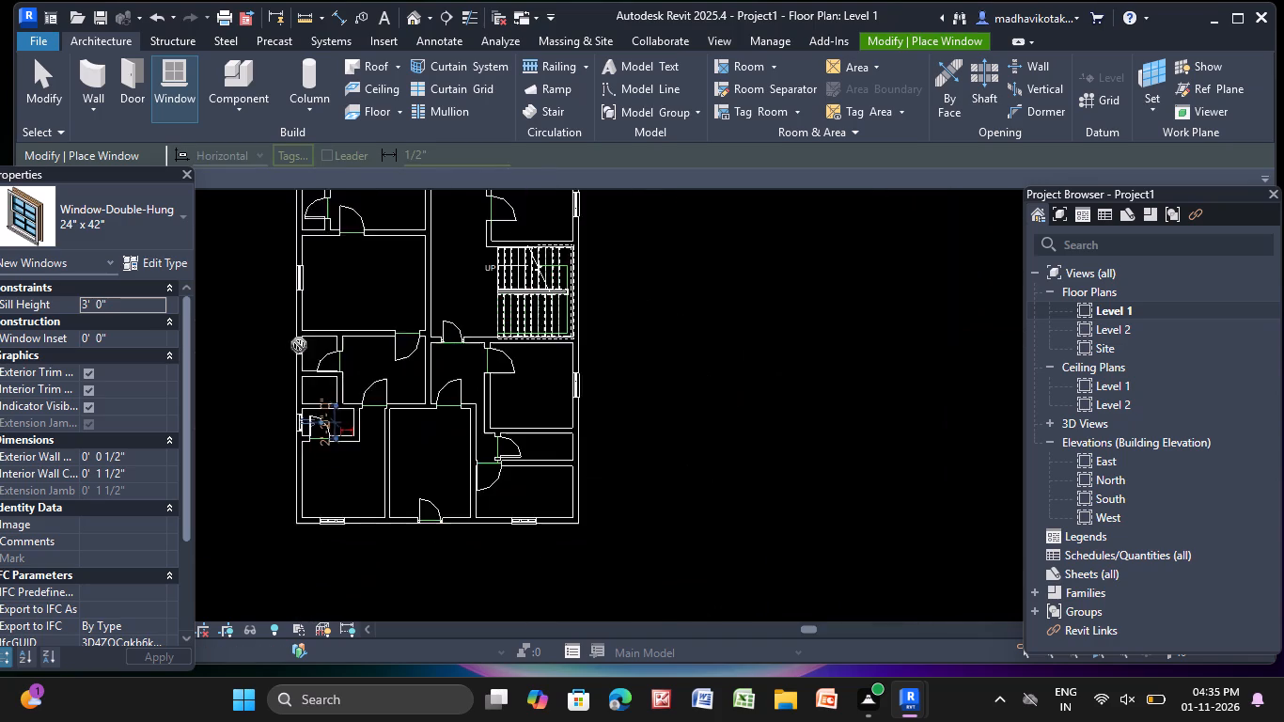
{"action": "scroll", "coordinate": [299, 345], "scroll_direction": "down", "scroll_amount": 2}
{"action": "middle_click_drag", "start_coordinate": [343, 330], "coordinate": [333, 498]}
{"action": "scroll", "coordinate": [304, 426], "scroll_direction": "up", "scroll_amount": 9}
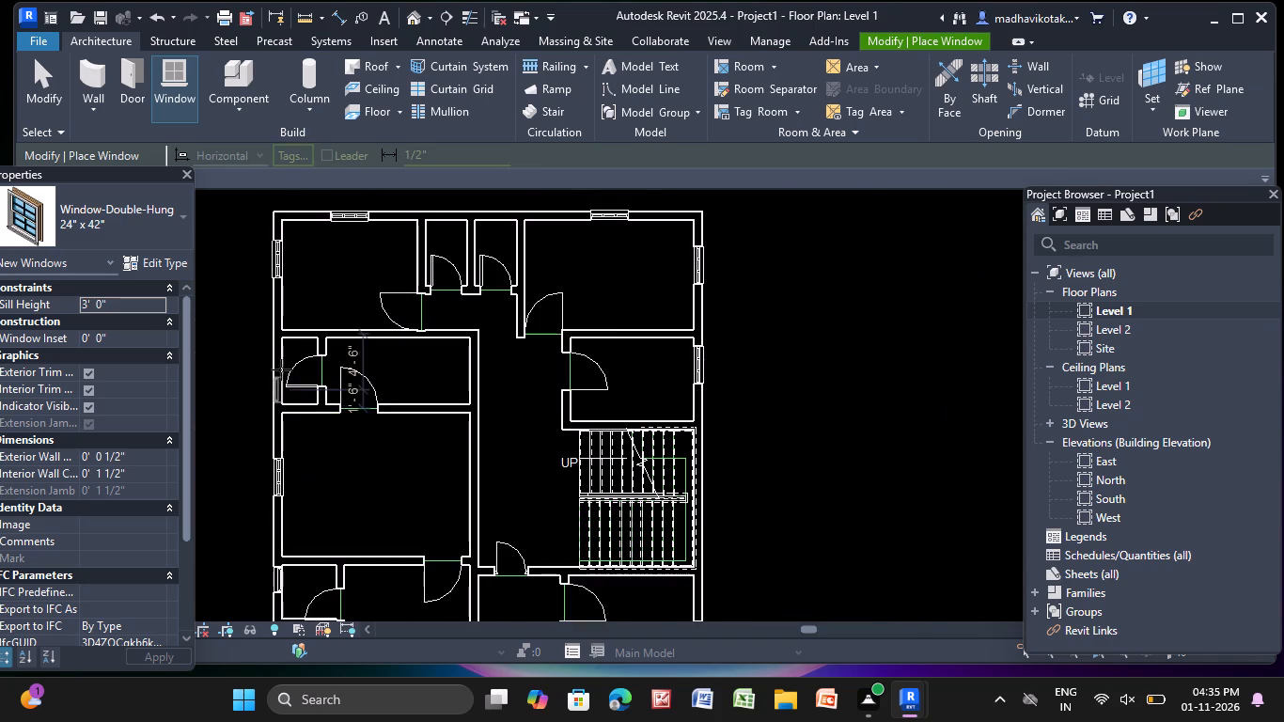
{"action": "scroll", "coordinate": [281, 369], "scroll_direction": "up", "scroll_amount": 4}
{"action": "left_click", "coordinate": [278, 335]}
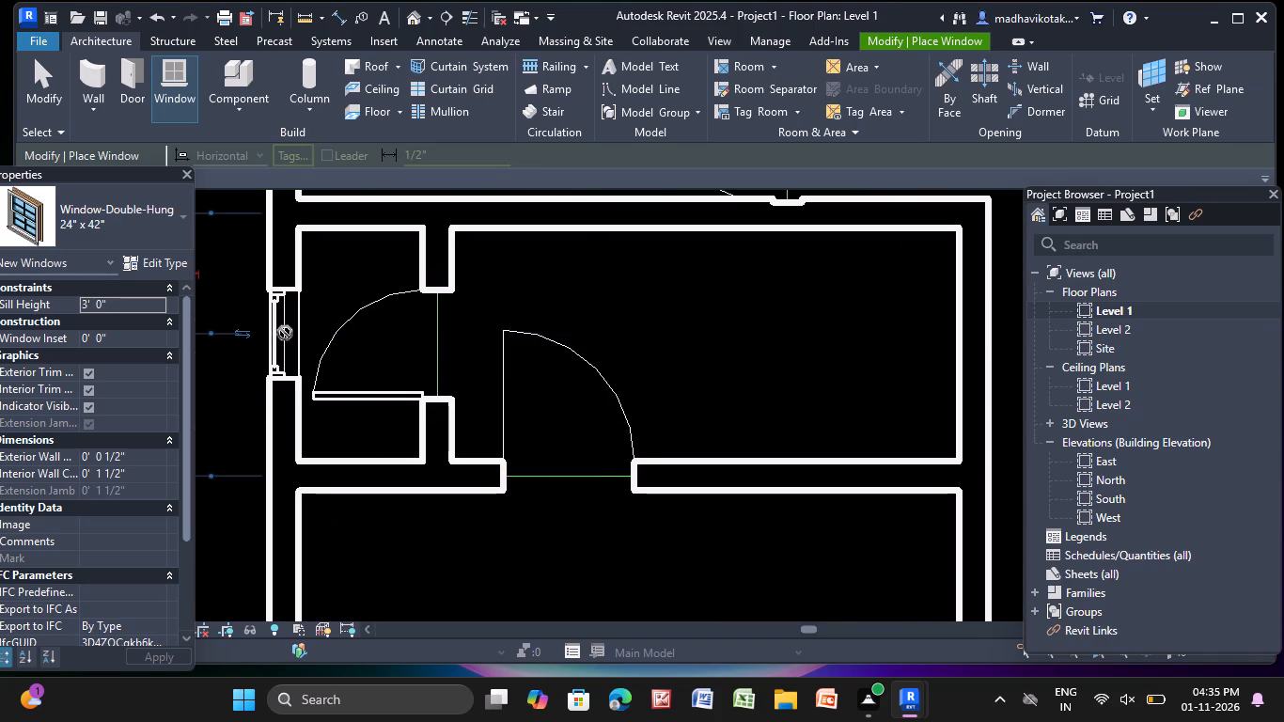
Place 24" x 42" double-hung windows in the north exterior wall of the two small north rooms, each centred 2' - 0" from the side walls.
{"action": "scroll", "coordinate": [304, 322], "scroll_direction": "down", "scroll_amount": 6}
{"action": "scroll", "coordinate": [432, 347], "scroll_direction": "down", "scroll_amount": 5}
{"action": "middle_click_drag", "start_coordinate": [442, 346], "coordinate": [336, 488]}
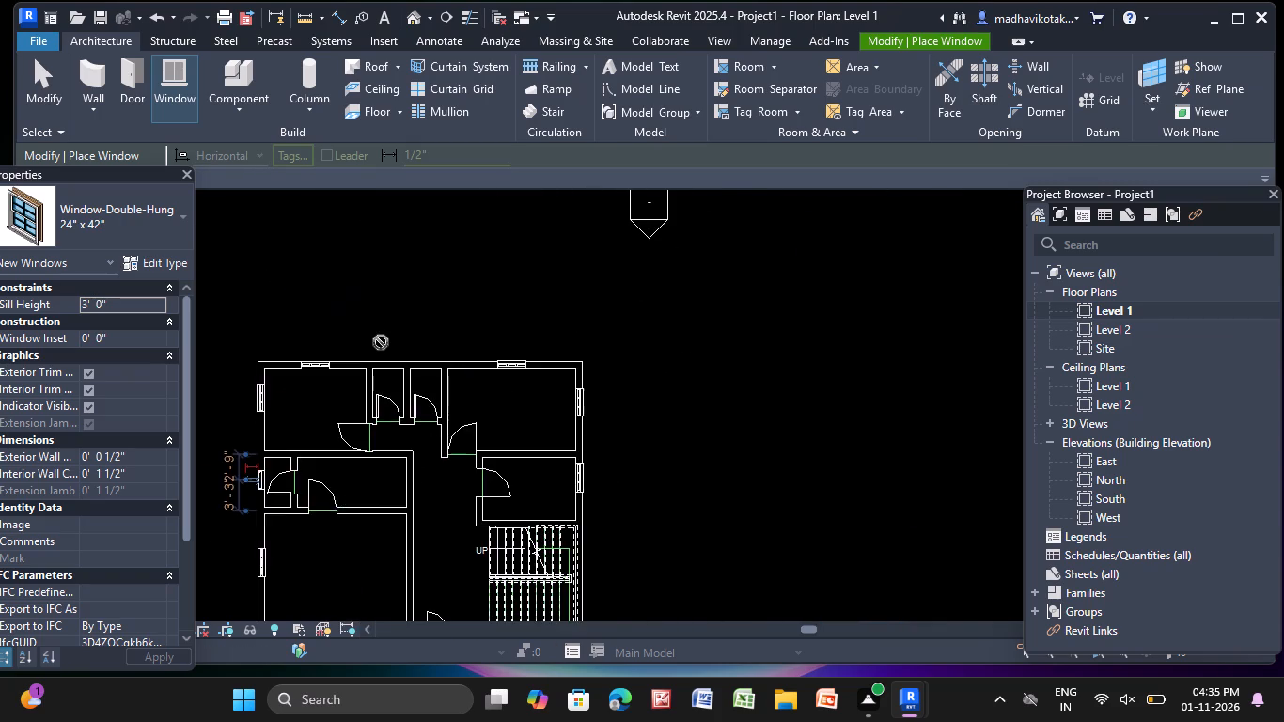
{"action": "scroll", "coordinate": [381, 342], "scroll_direction": "up", "scroll_amount": 10}
{"action": "left_click", "coordinate": [383, 371]}
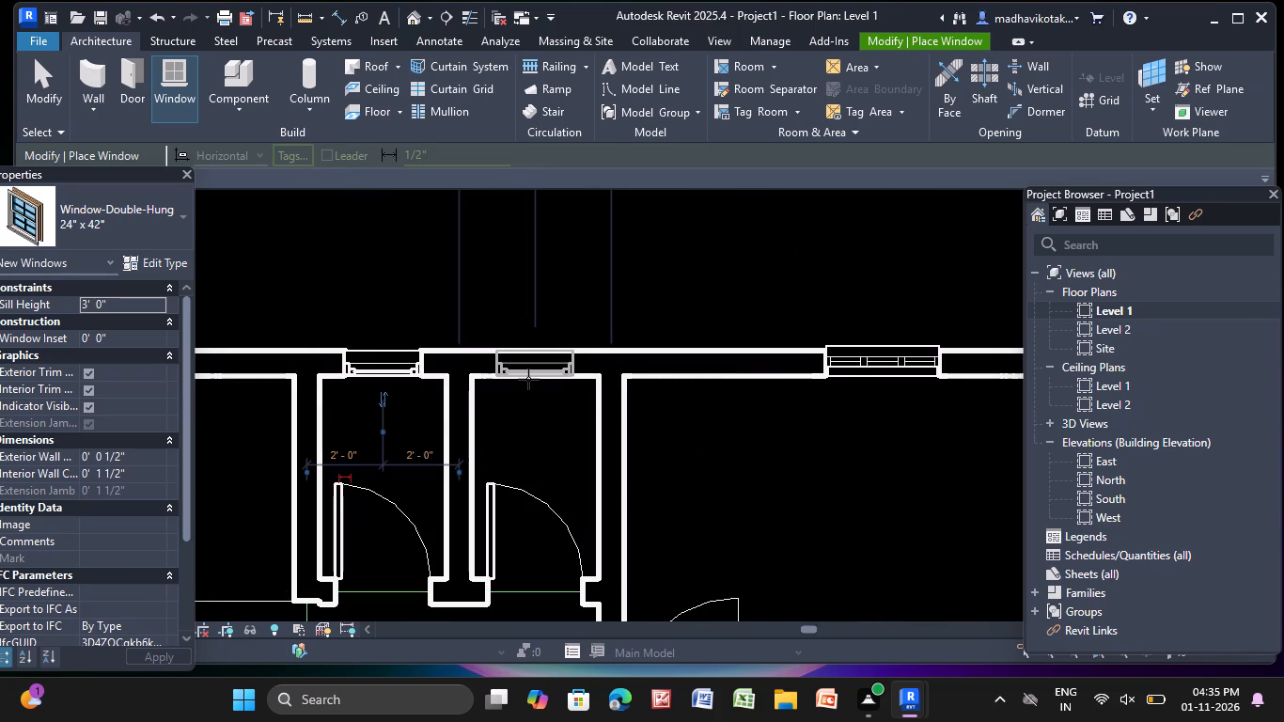
{"action": "left_click", "coordinate": [528, 379]}
Place a 24" x 42" double-hung window in the small southeast room's east exterior wall, centred 2' - 0" from its side walls, and finish window placement.
{"action": "scroll", "coordinate": [527, 377], "scroll_direction": "down", "scroll_amount": 8}
{"action": "middle_click_drag", "start_coordinate": [526, 384], "coordinate": [385, 234]}
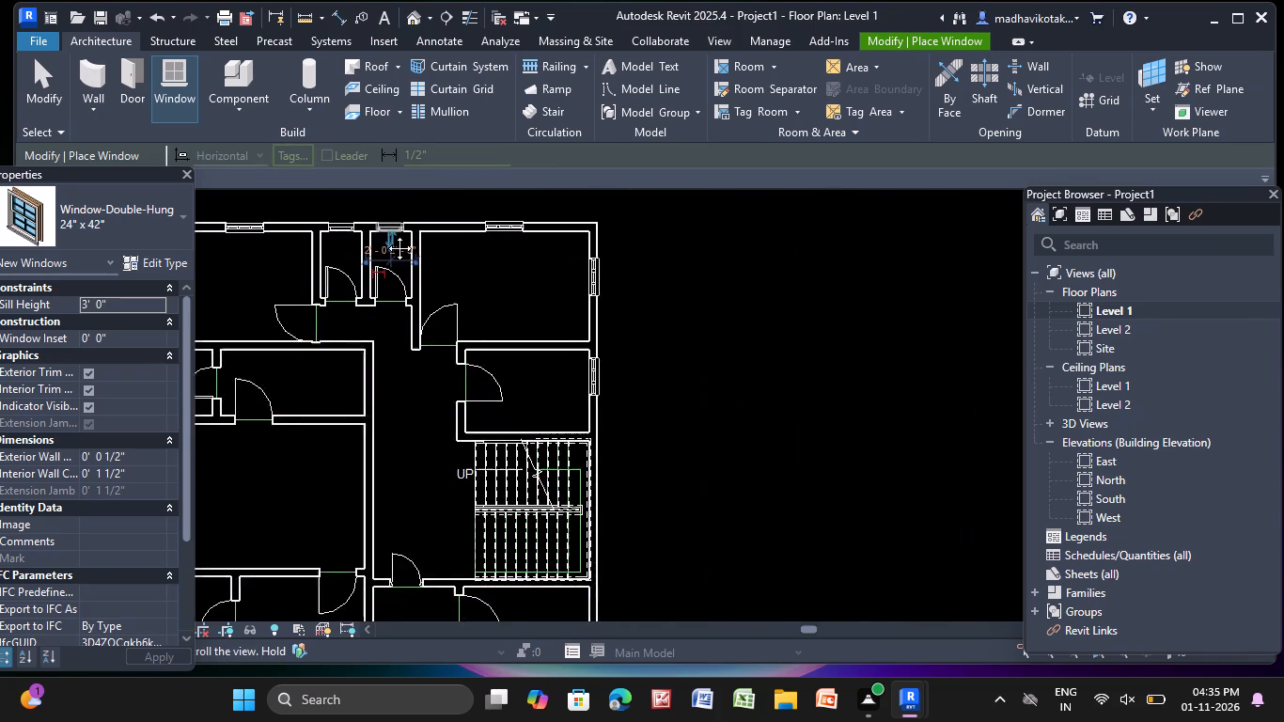
{"action": "middle_click_drag", "start_coordinate": [385, 234], "coordinate": [383, 0]}
{"action": "scroll", "coordinate": [587, 506], "scroll_direction": "up", "scroll_amount": 4}
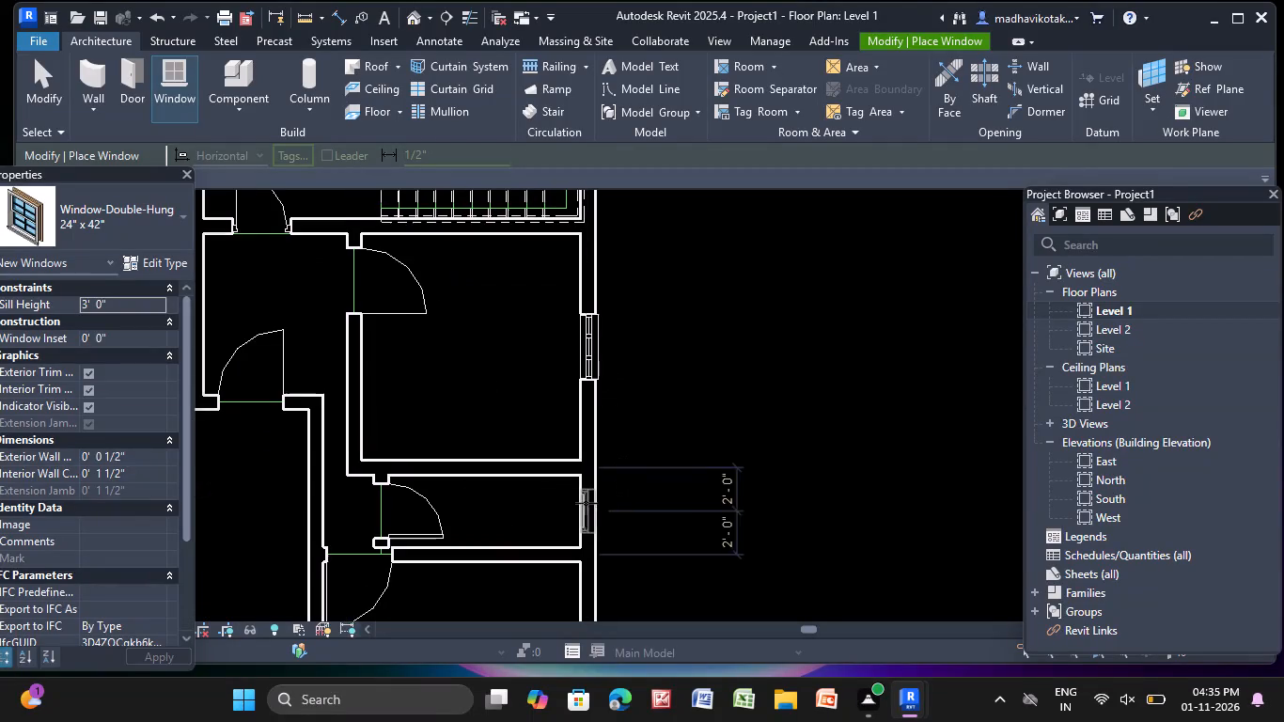
{"action": "left_click", "coordinate": [589, 515]}
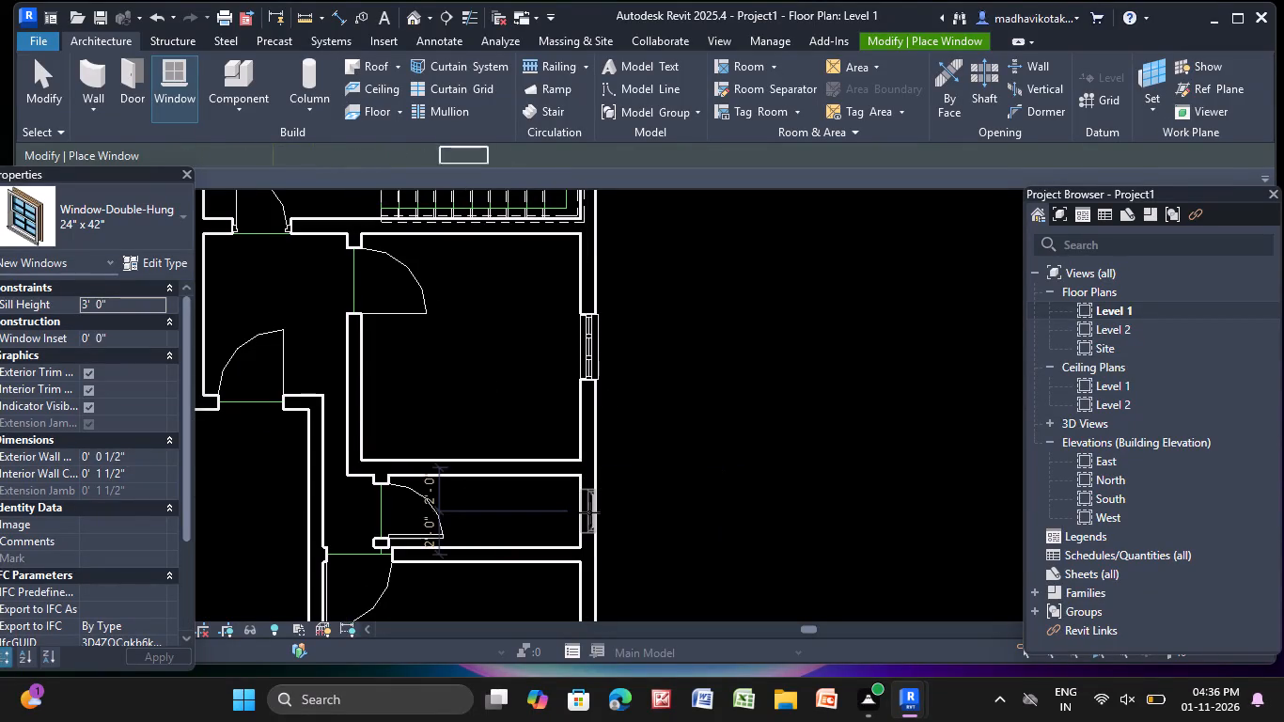
{"action": "scroll", "coordinate": [589, 507], "scroll_direction": "down", "scroll_amount": 12}
{"action": "middle_click_drag", "start_coordinate": [618, 479], "coordinate": [594, 430]}
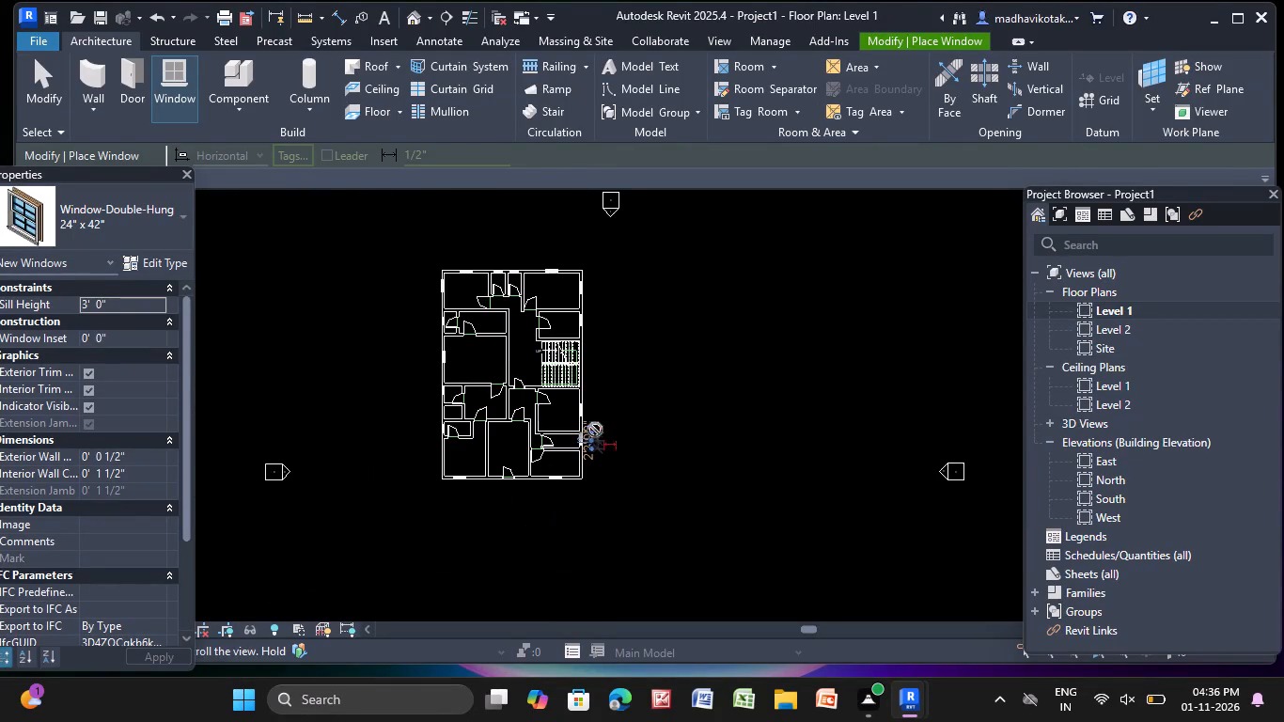
{"action": "scroll", "coordinate": [600, 481], "scroll_direction": "up", "scroll_amount": 9}
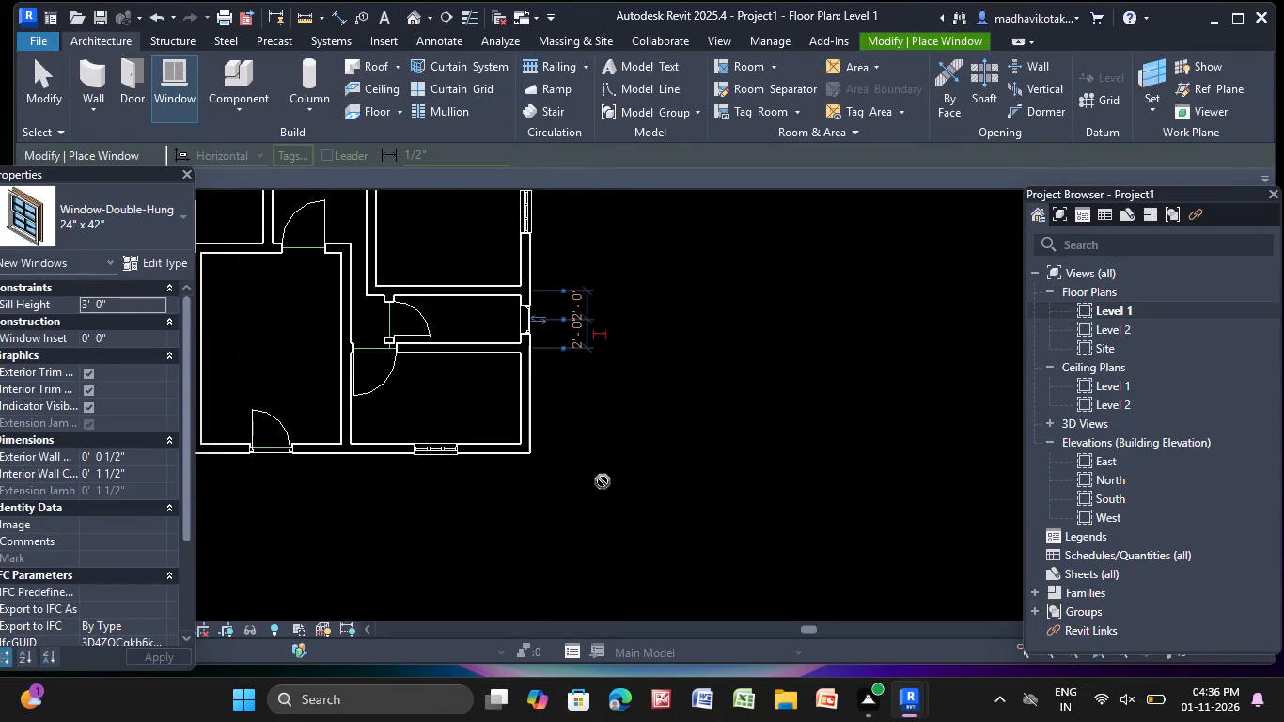
{"action": "key", "text": "Escape"}
{"action": "key", "text": "Escape"}
{"action": "key", "text": "Escape"}
{"action": "key", "text": "Escape"}
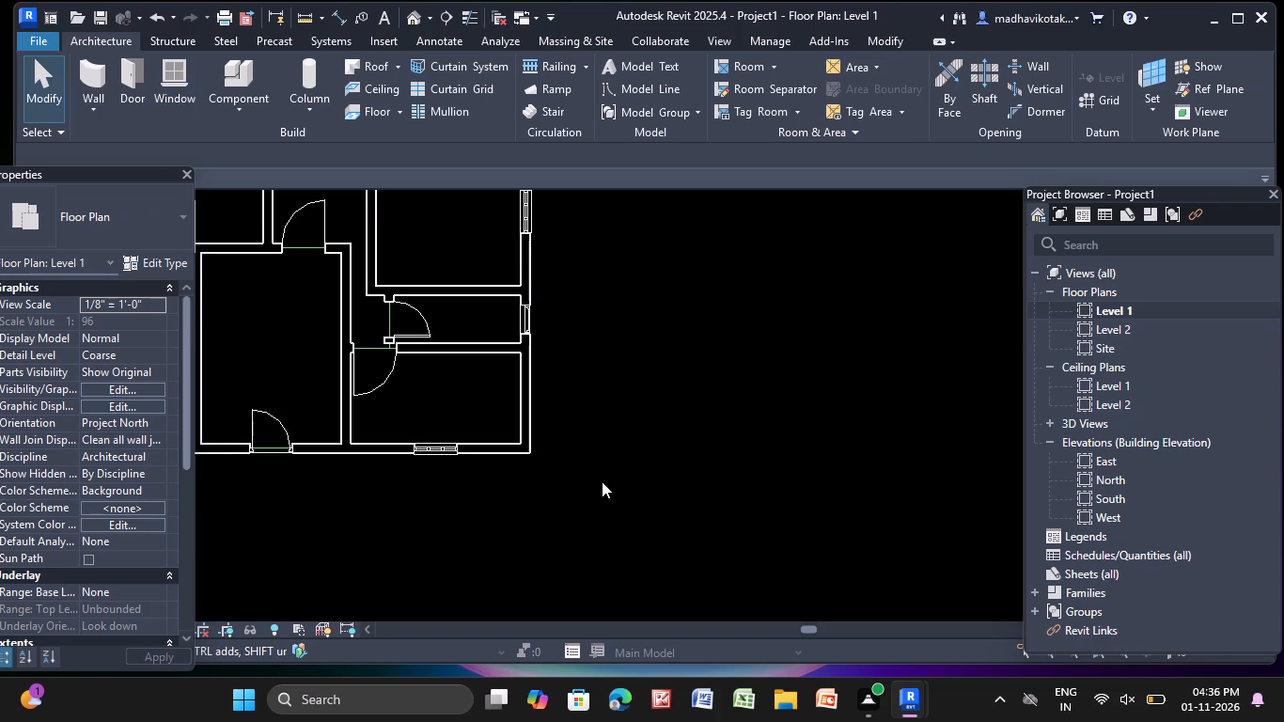
Create a flat Generic - 12" footprint roof at Level 2, sketching its non-sloping boundary as a rectangle between the house's outer wall corners.
{"action": "scroll", "coordinate": [601, 483], "scroll_direction": "down", "scroll_amount": 7}
{"action": "scroll", "coordinate": [518, 293], "scroll_direction": "down", "scroll_amount": 3}
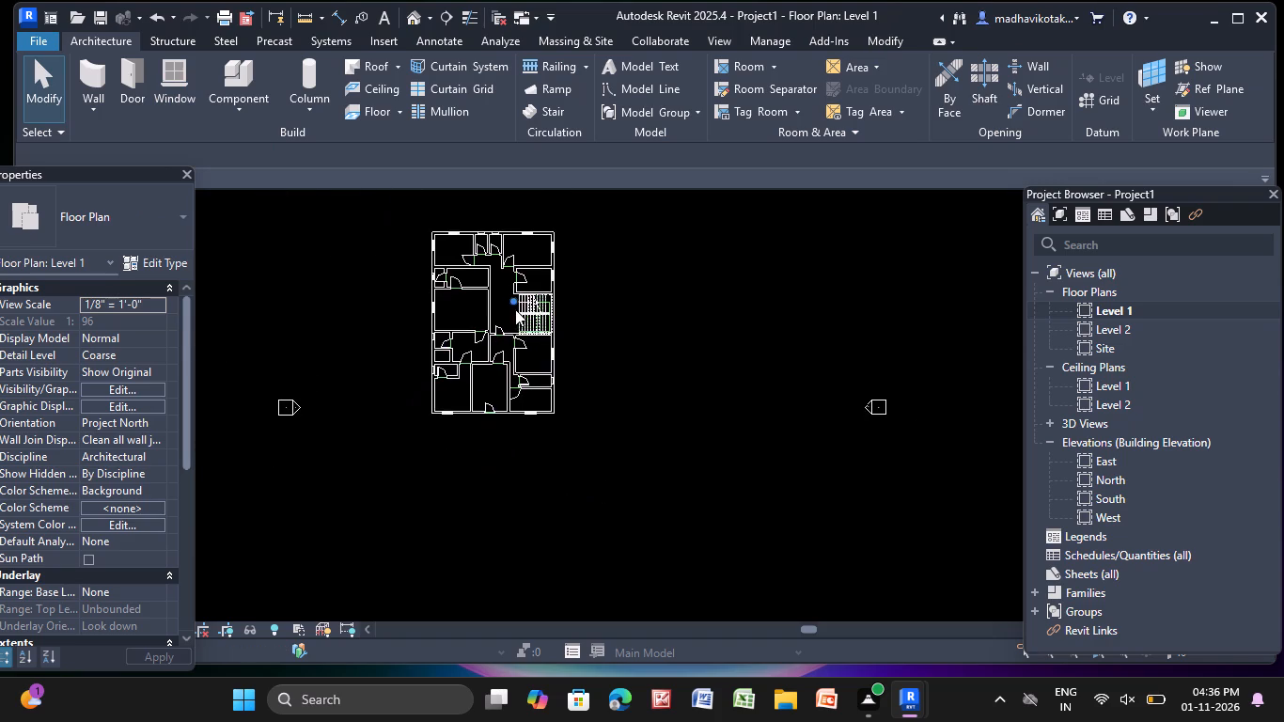
{"action": "middle_click_drag", "start_coordinate": [509, 322], "coordinate": [491, 361]}
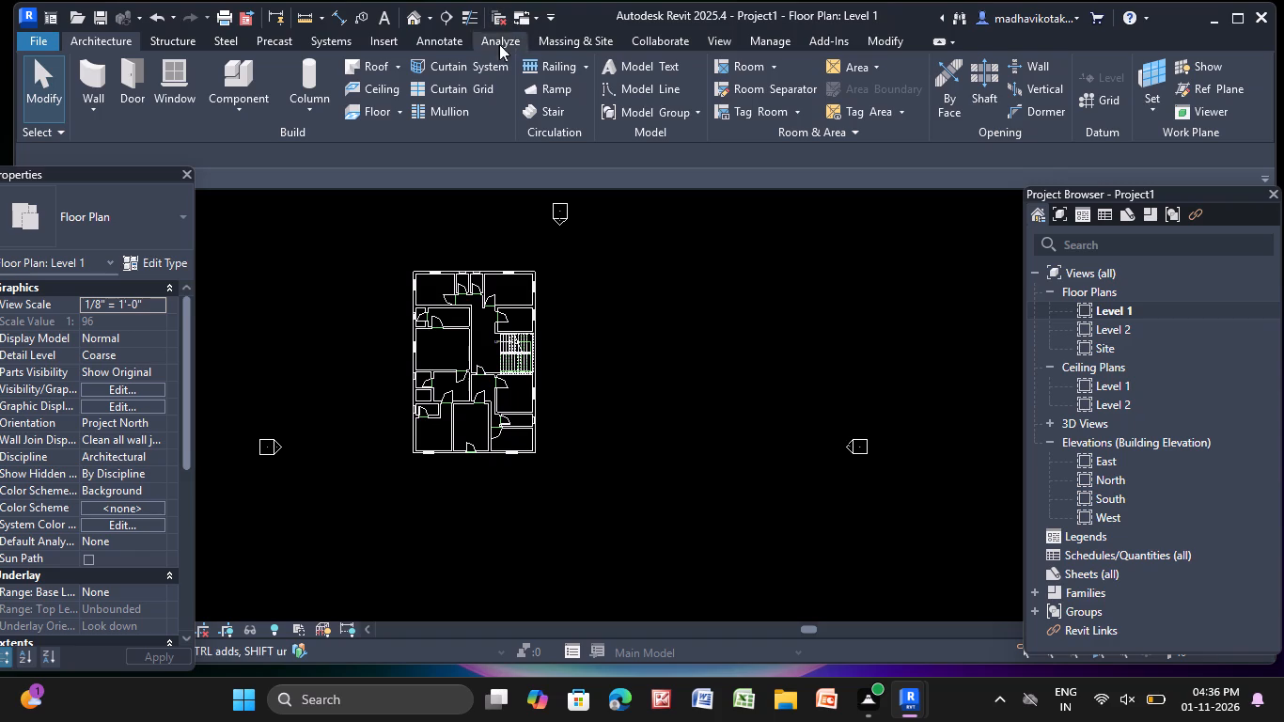
{"action": "scroll", "coordinate": [417, 405], "scroll_direction": "up", "scroll_amount": 5}
{"action": "middle_click_drag", "start_coordinate": [454, 317], "coordinate": [447, 337]}
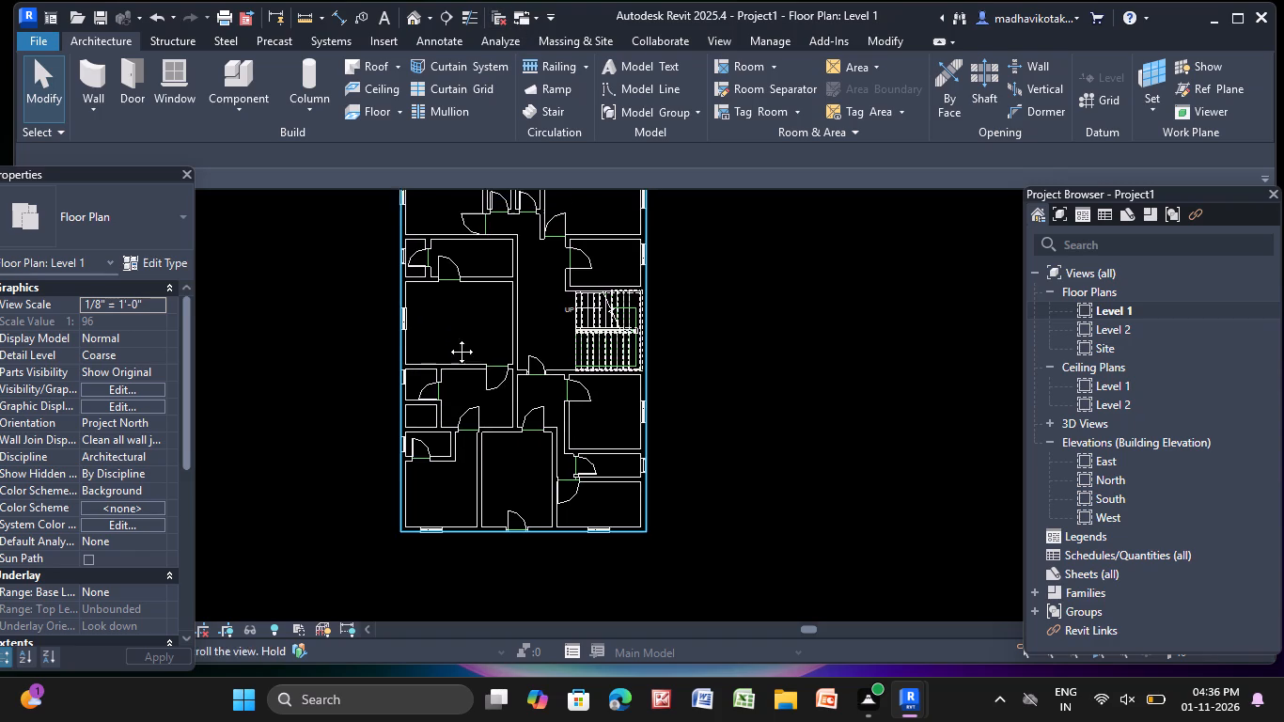
{"action": "middle_click_drag", "start_coordinate": [447, 337], "coordinate": [435, 411]}
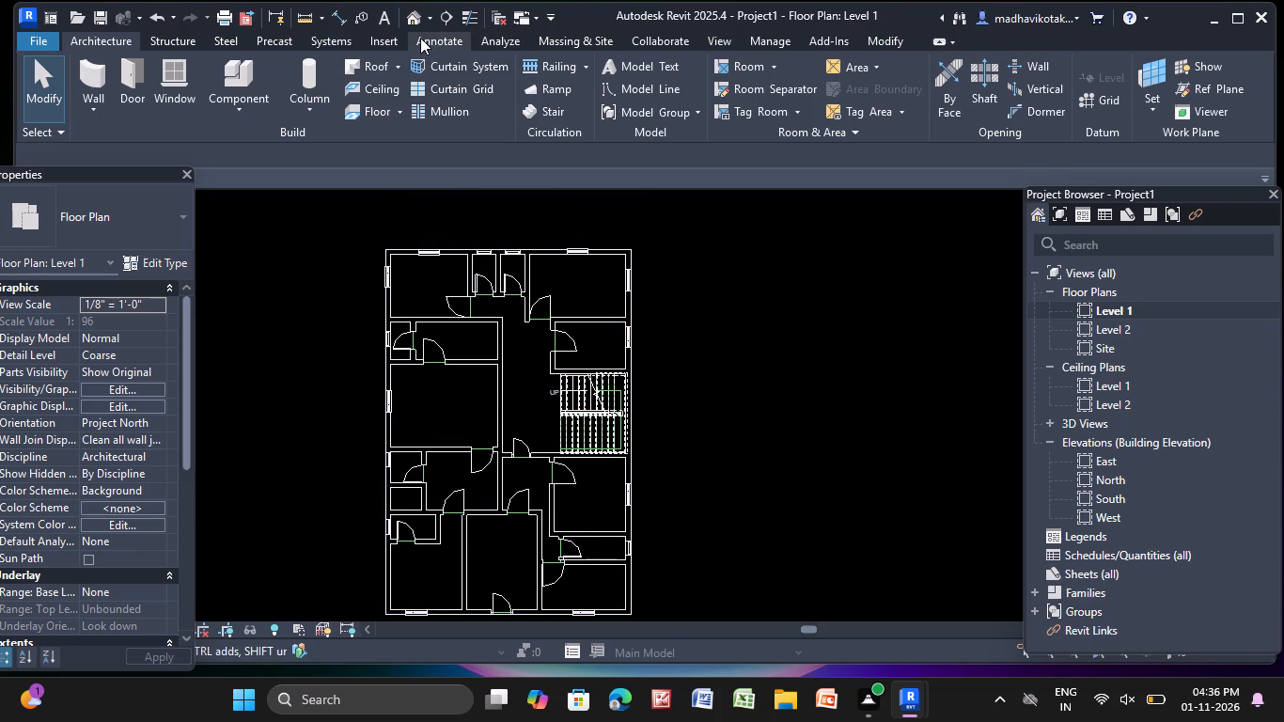
{"action": "left_click", "coordinate": [370, 70]}
{"action": "left_click", "coordinate": [648, 385]}
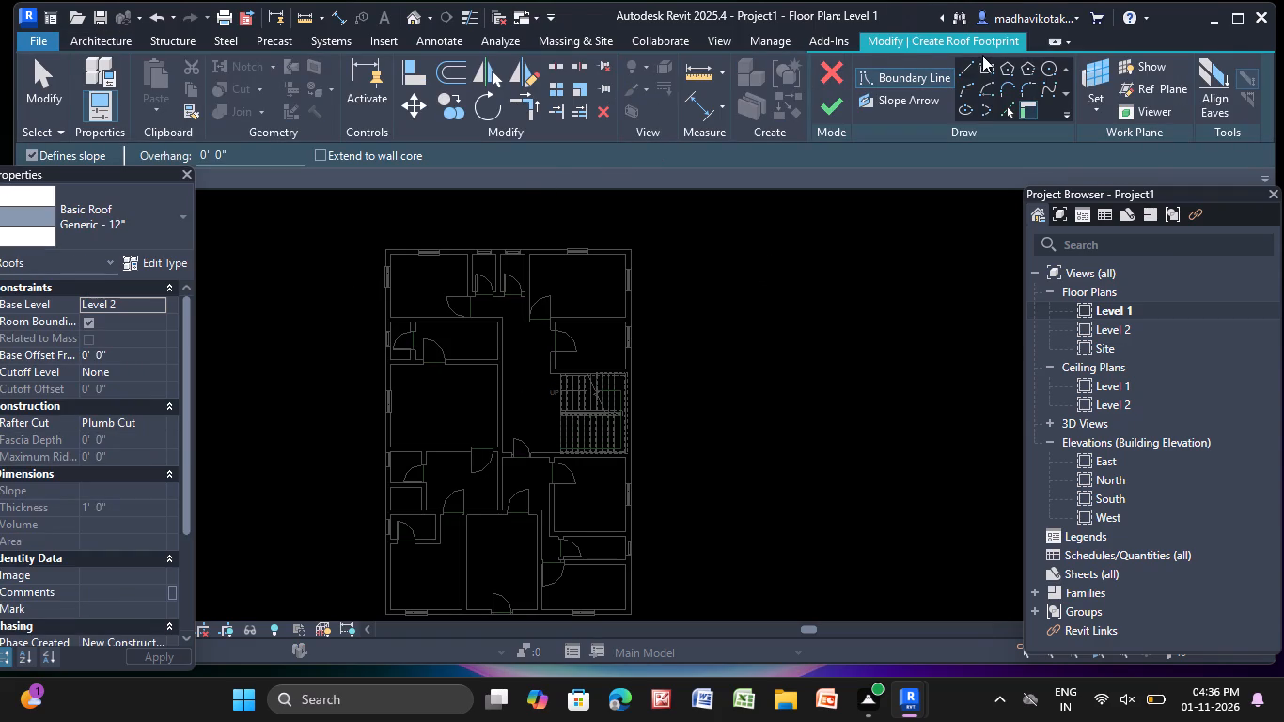
{"action": "left_click", "coordinate": [984, 59]}
{"action": "scroll", "coordinate": [388, 243], "scroll_direction": "up", "scroll_amount": 7}
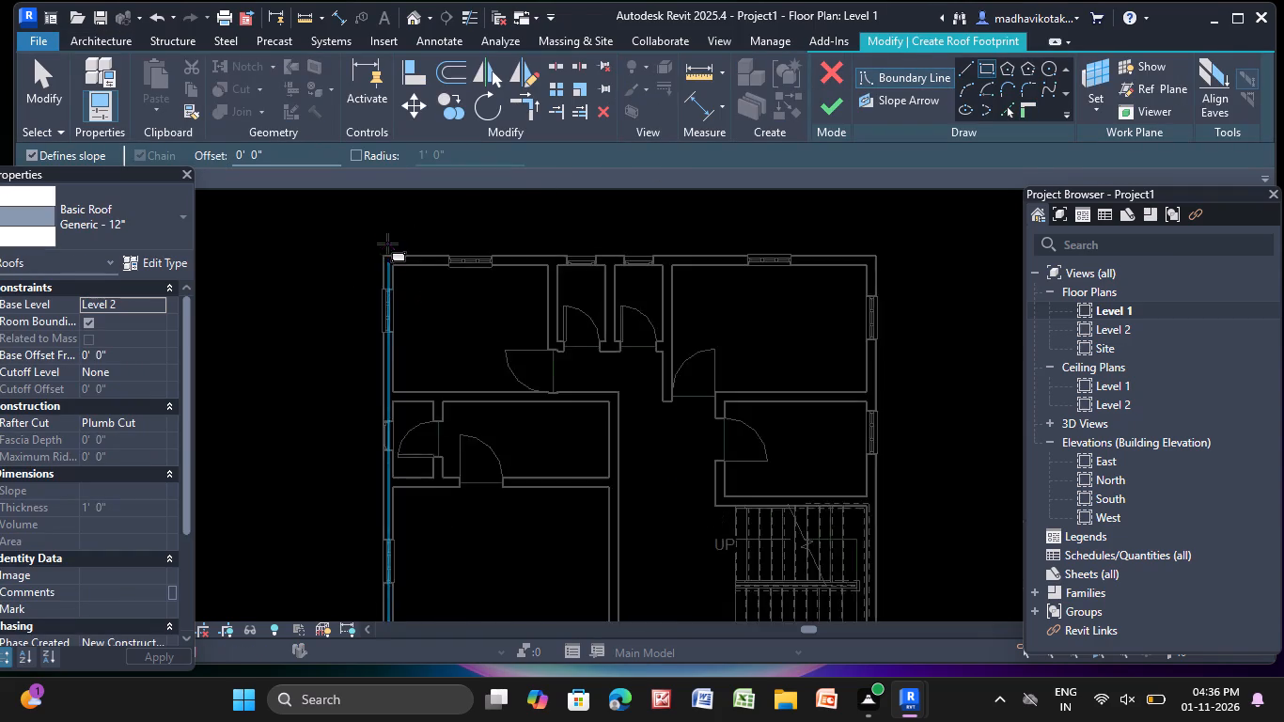
{"action": "scroll", "coordinate": [387, 243], "scroll_direction": "up", "scroll_amount": 5}
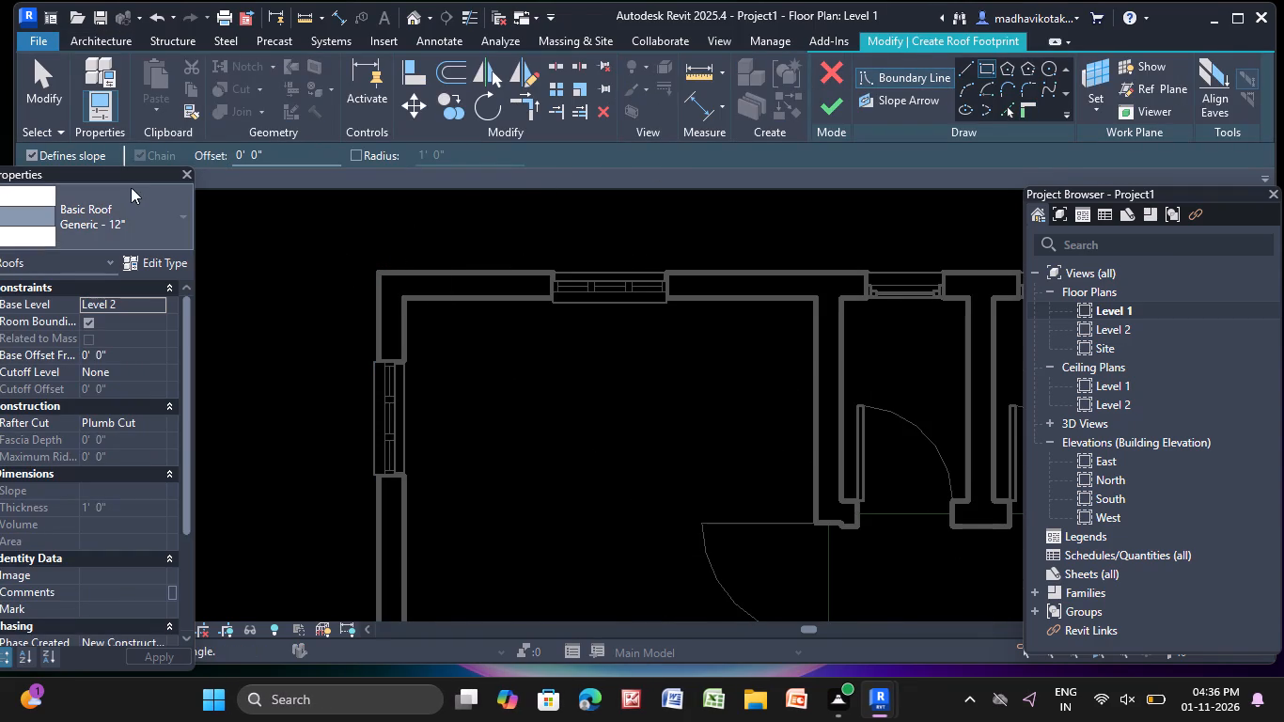
{"action": "left_click", "coordinate": [81, 145]}
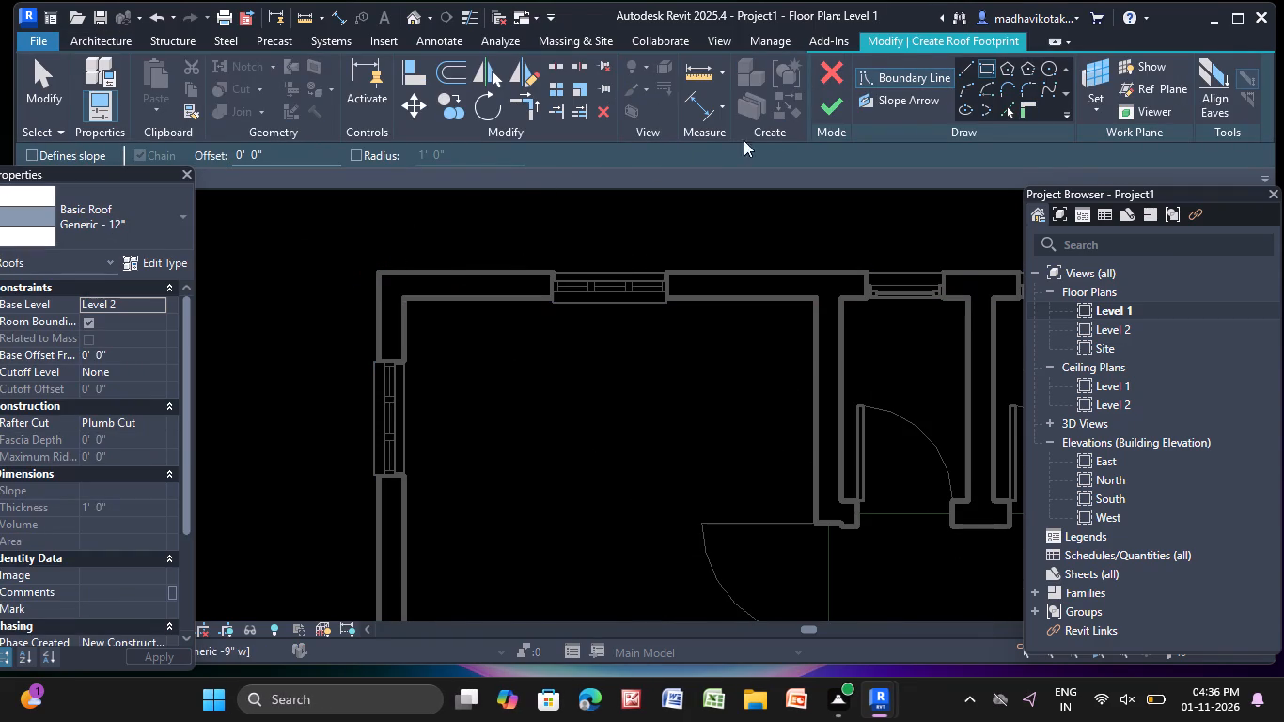
{"action": "left_click", "coordinate": [983, 69]}
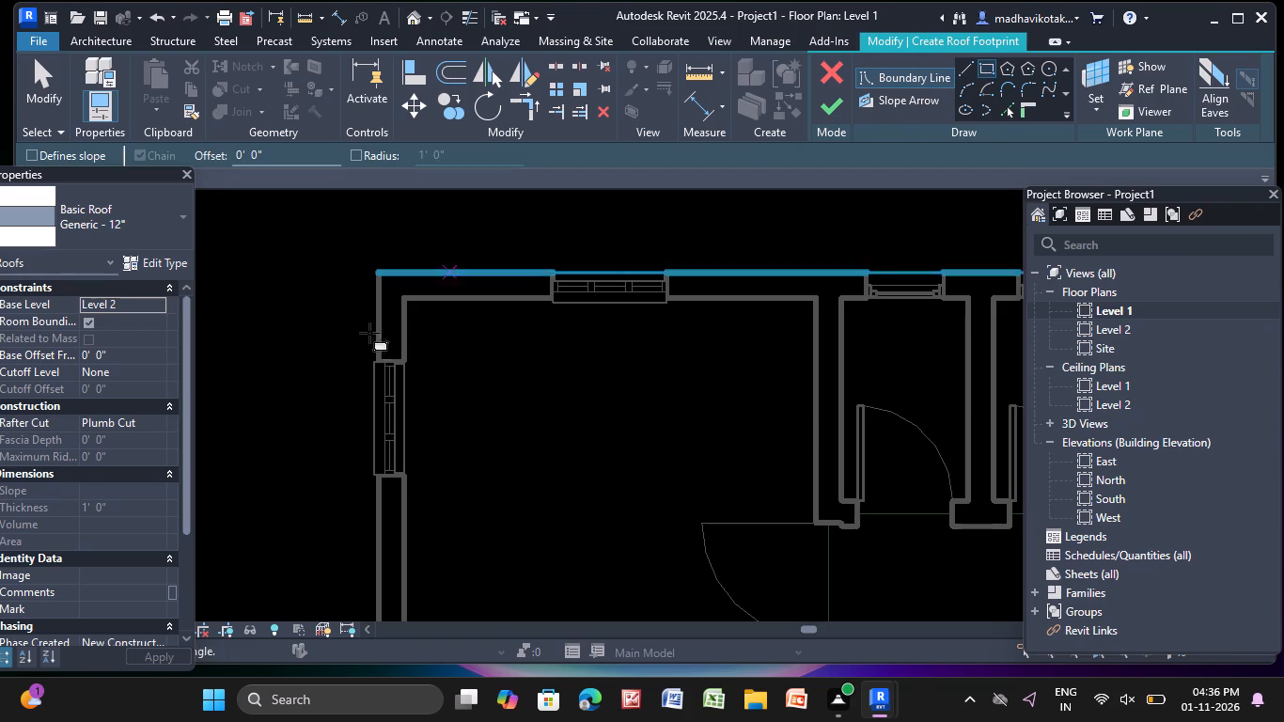
{"action": "scroll", "coordinate": [415, 278], "scroll_direction": "up", "scroll_amount": 2}
{"action": "left_click", "coordinate": [371, 275]}
{"action": "scroll", "coordinate": [778, 493], "scroll_direction": "down", "scroll_amount": 5}
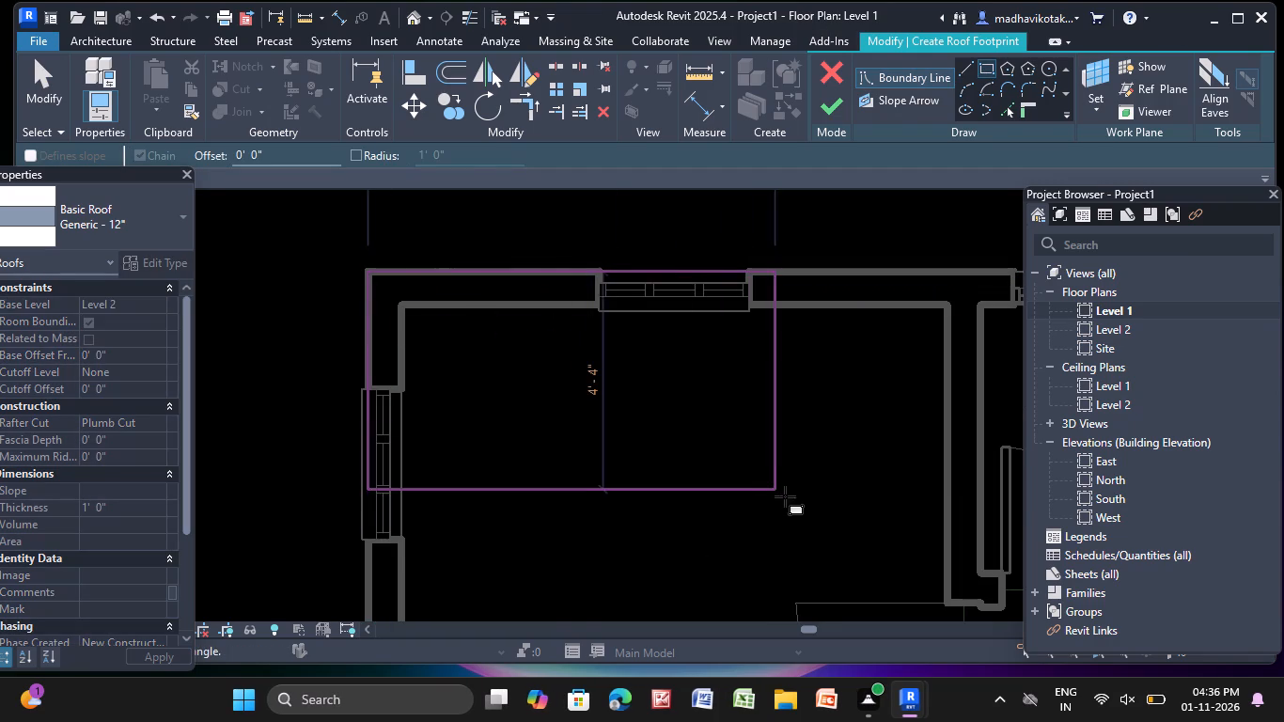
{"action": "middle_click", "coordinate": [777, 490]}
{"action": "scroll", "coordinate": [776, 492], "scroll_direction": "down", "scroll_amount": 9}
{"action": "middle_click_drag", "start_coordinate": [744, 456], "coordinate": [487, 186]}
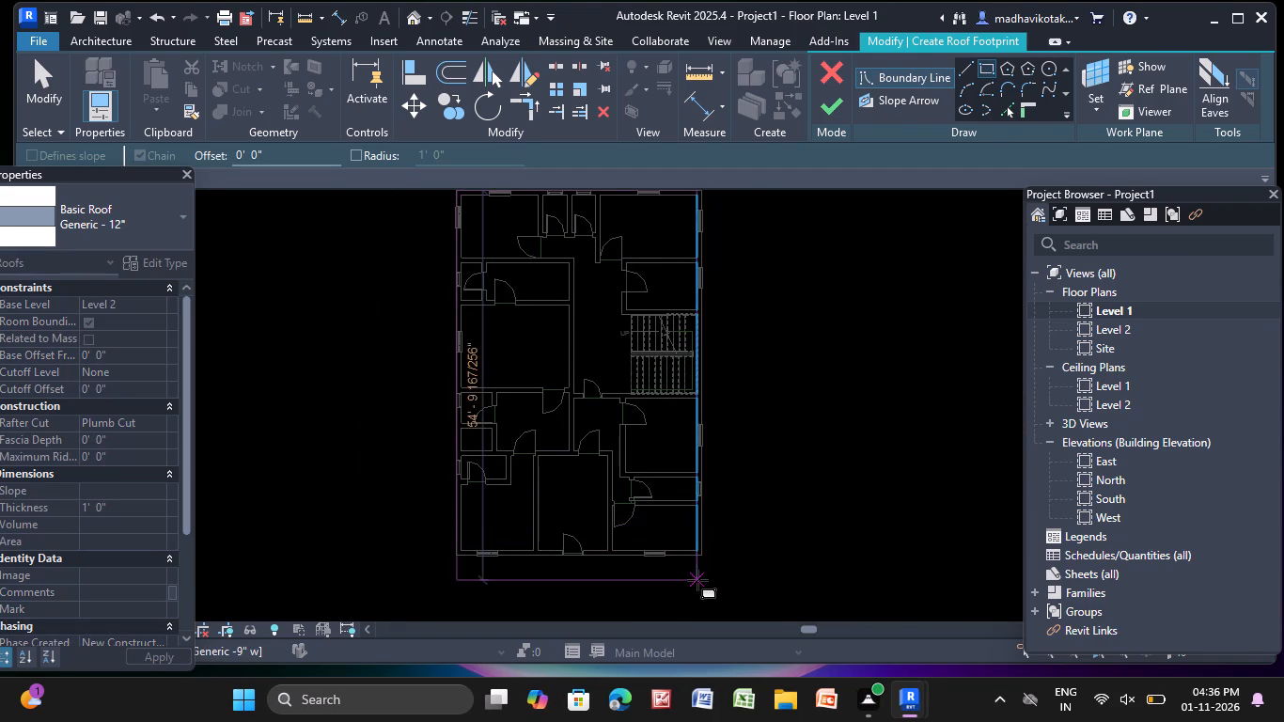
{"action": "scroll", "coordinate": [697, 579], "scroll_direction": "up", "scroll_amount": 9}
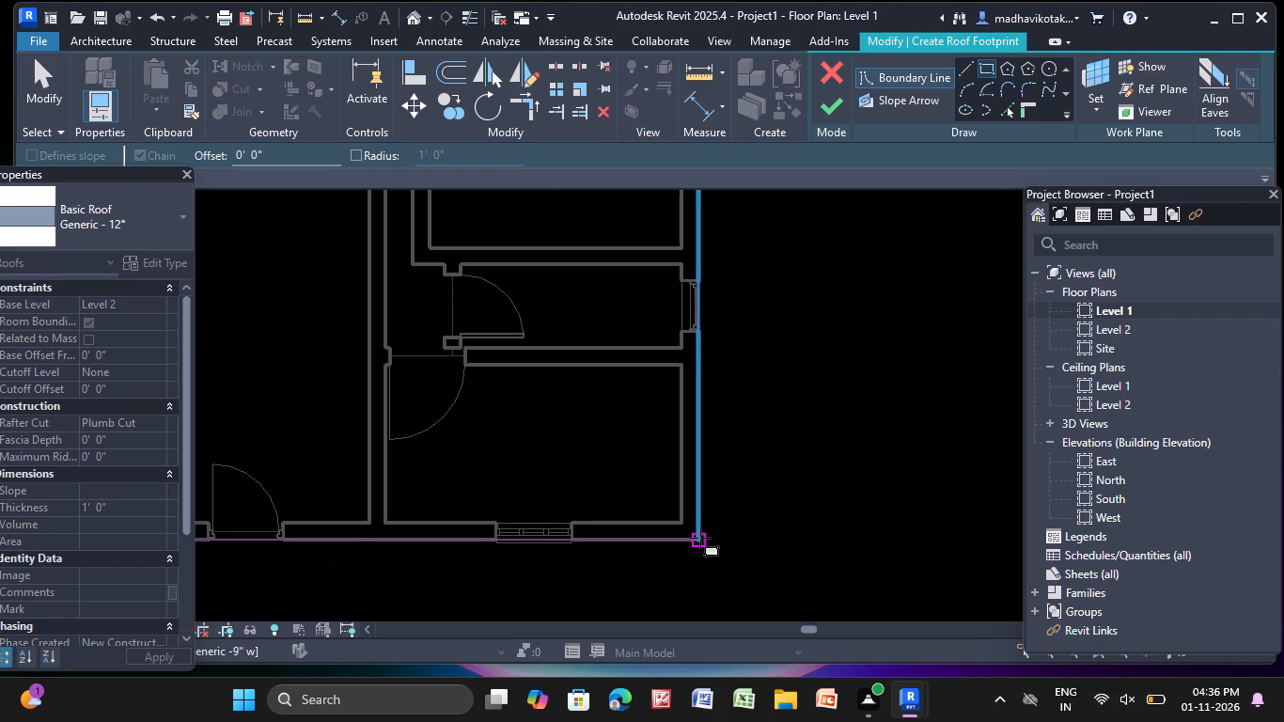
{"action": "left_click", "coordinate": [700, 538]}
{"action": "left_click", "coordinate": [822, 109]}
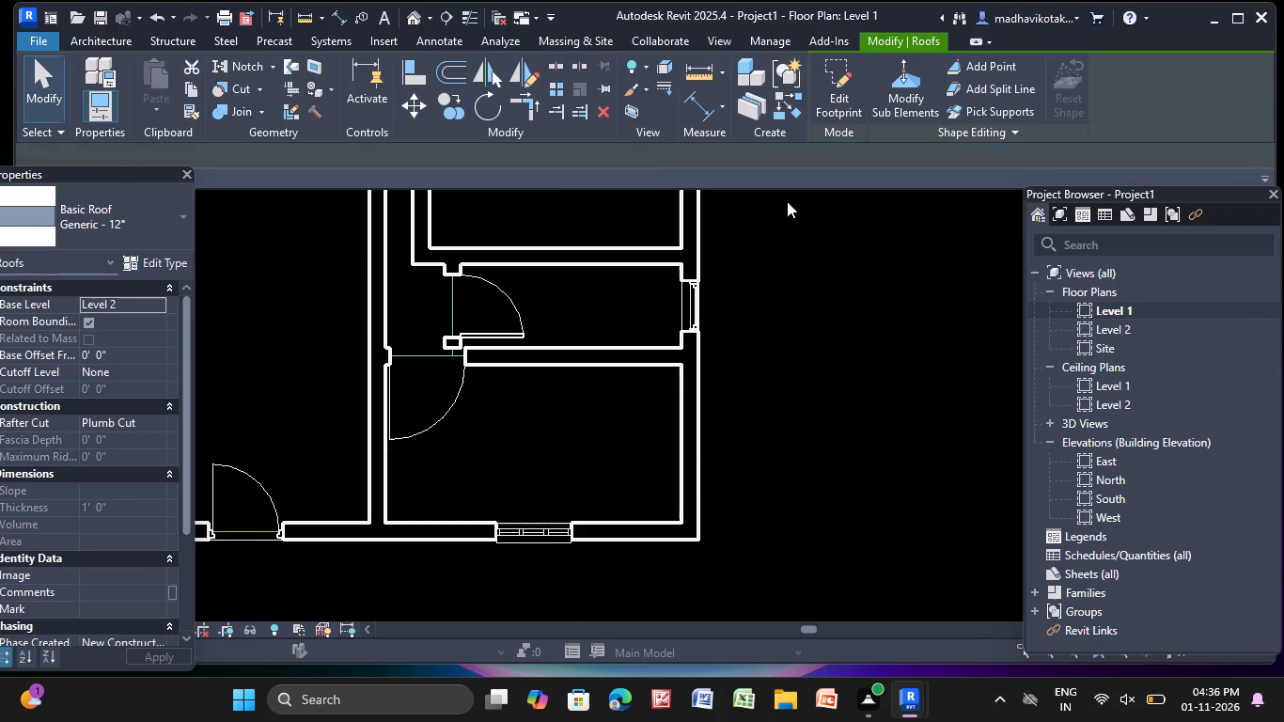
{"action": "left_click", "coordinate": [784, 276]}
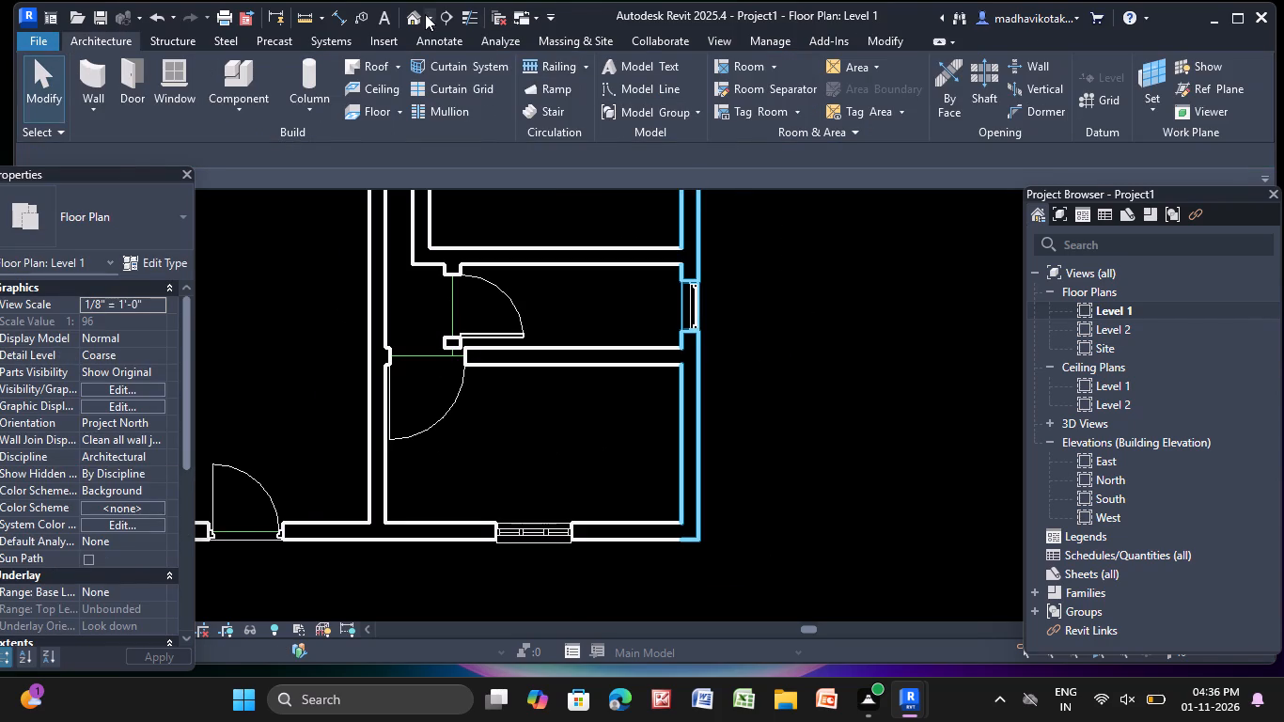
Open the 3D view and examine the roofed house and its windows from several sides.
{"action": "left_click", "coordinate": [415, 13]}
{"action": "scroll", "coordinate": [540, 269], "scroll_direction": "down", "scroll_amount": 5}
{"action": "middle_click_drag", "start_coordinate": [543, 284], "coordinate": [537, 302]}
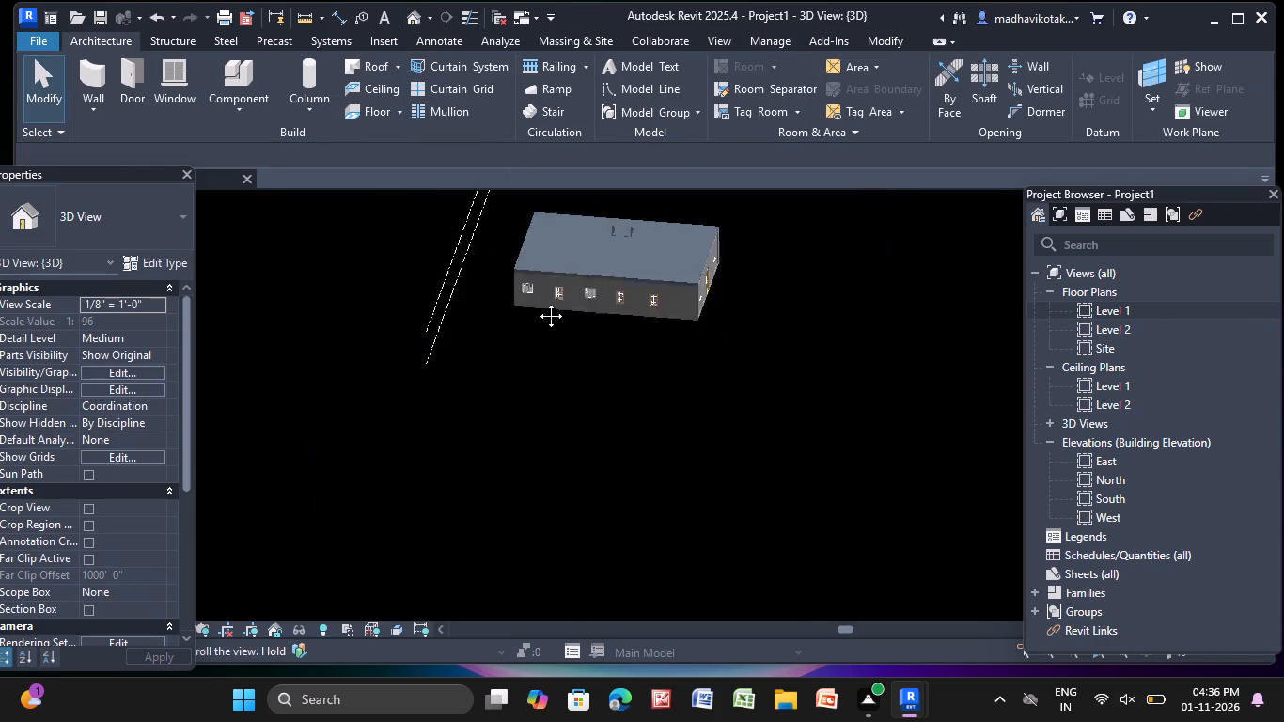
{"action": "middle_click_drag", "start_coordinate": [537, 302], "coordinate": [1283, 0]}
{"action": "middle_click", "coordinate": [1283, 1]}
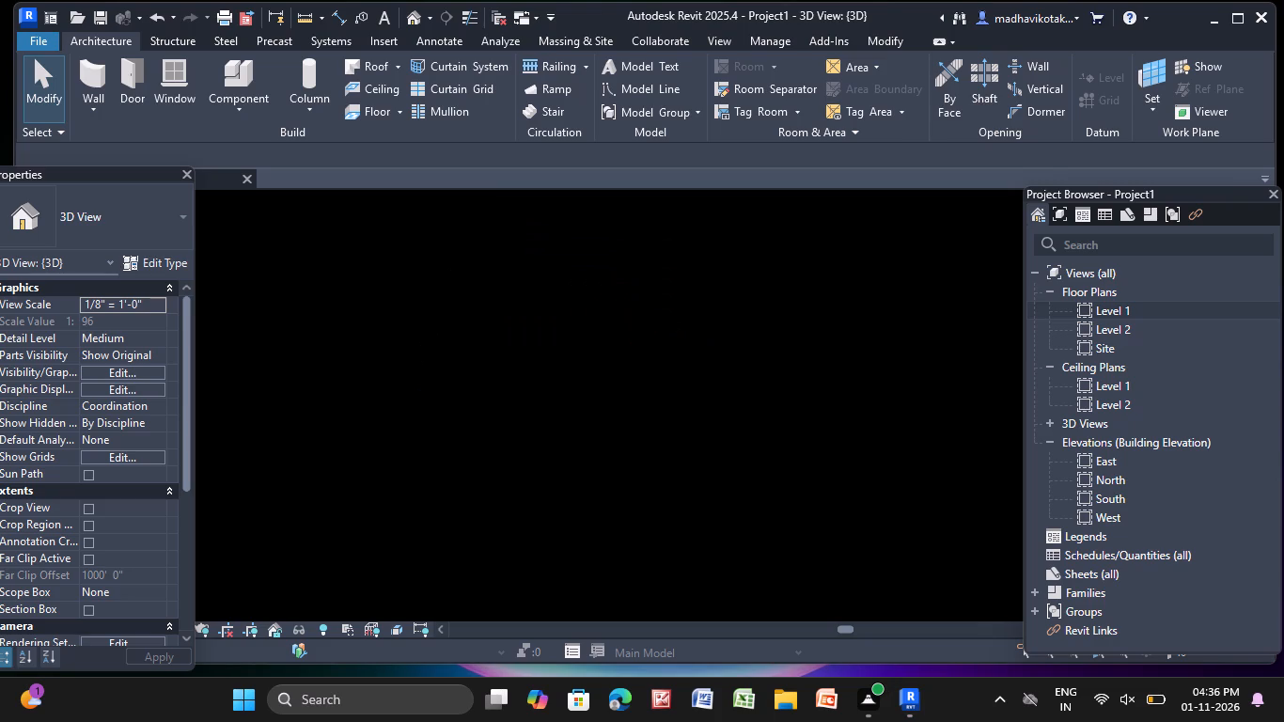
{"action": "scroll", "coordinate": [1283, 4], "scroll_direction": "down", "scroll_amount": 5}
{"action": "scroll", "coordinate": [1132, 0], "scroll_direction": "down", "scroll_amount": 5}
{"action": "scroll", "coordinate": [693, 409], "scroll_direction": "down", "scroll_amount": 10}
{"action": "middle_click_drag", "start_coordinate": [669, 386], "coordinate": [544, 437]}
{"action": "middle_click_drag", "start_coordinate": [825, 359], "coordinate": [679, 418]}
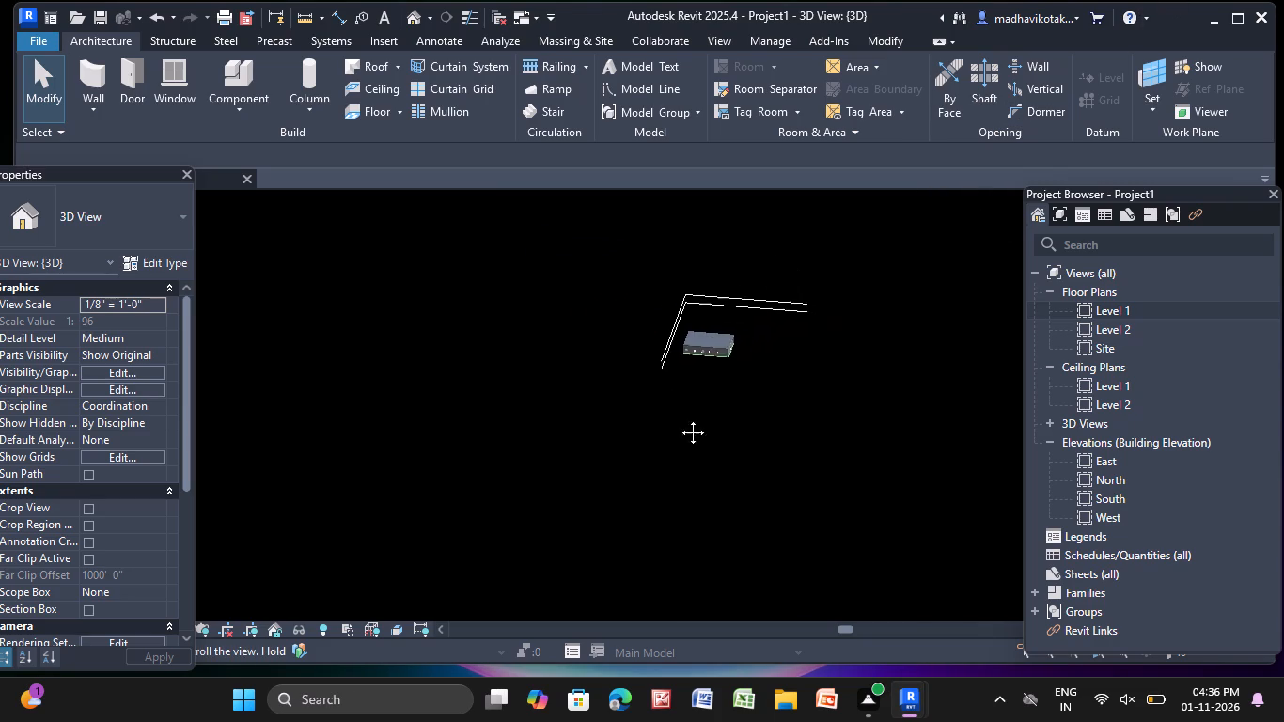
{"action": "middle_click_drag", "start_coordinate": [679, 418], "coordinate": [398, 493]}
{"action": "scroll", "coordinate": [368, 437], "scroll_direction": "up", "scroll_amount": 6}
{"action": "scroll", "coordinate": [261, 10], "scroll_direction": "up", "scroll_amount": 4}
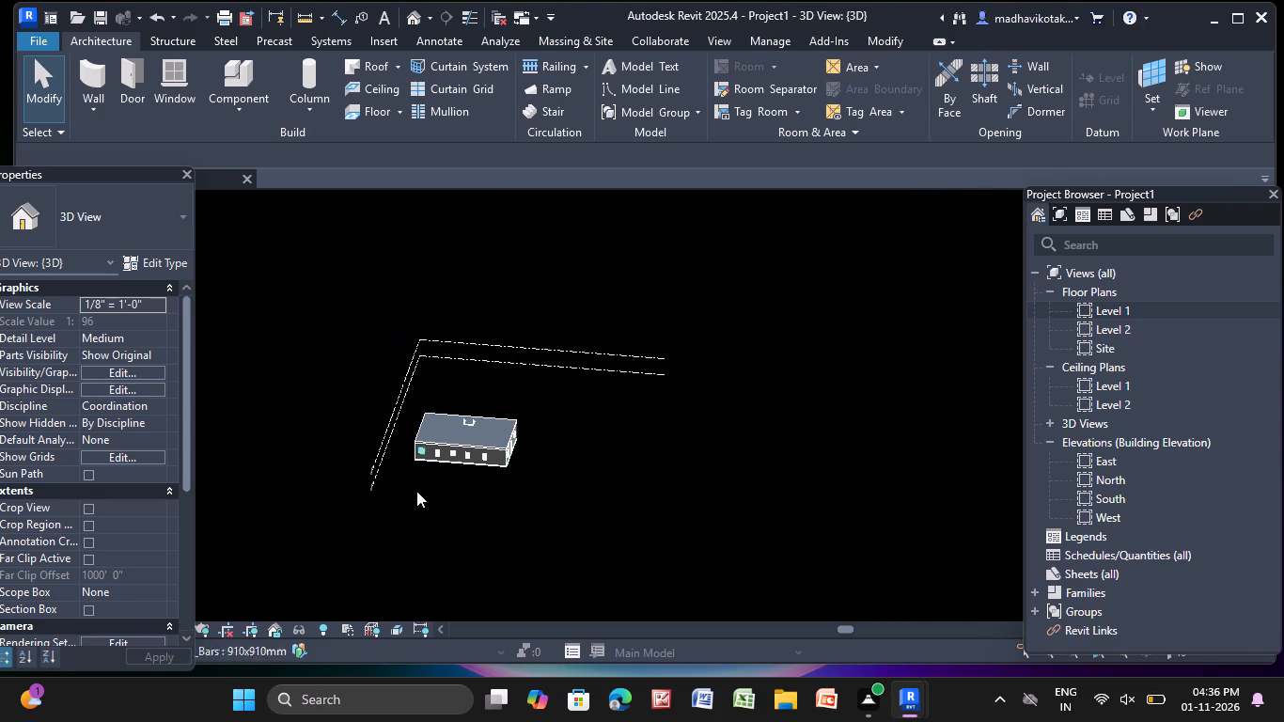
{"action": "scroll", "coordinate": [418, 511], "scroll_direction": "up", "scroll_amount": 4}
{"action": "scroll", "coordinate": [507, 407], "scroll_direction": "up", "scroll_amount": 4}
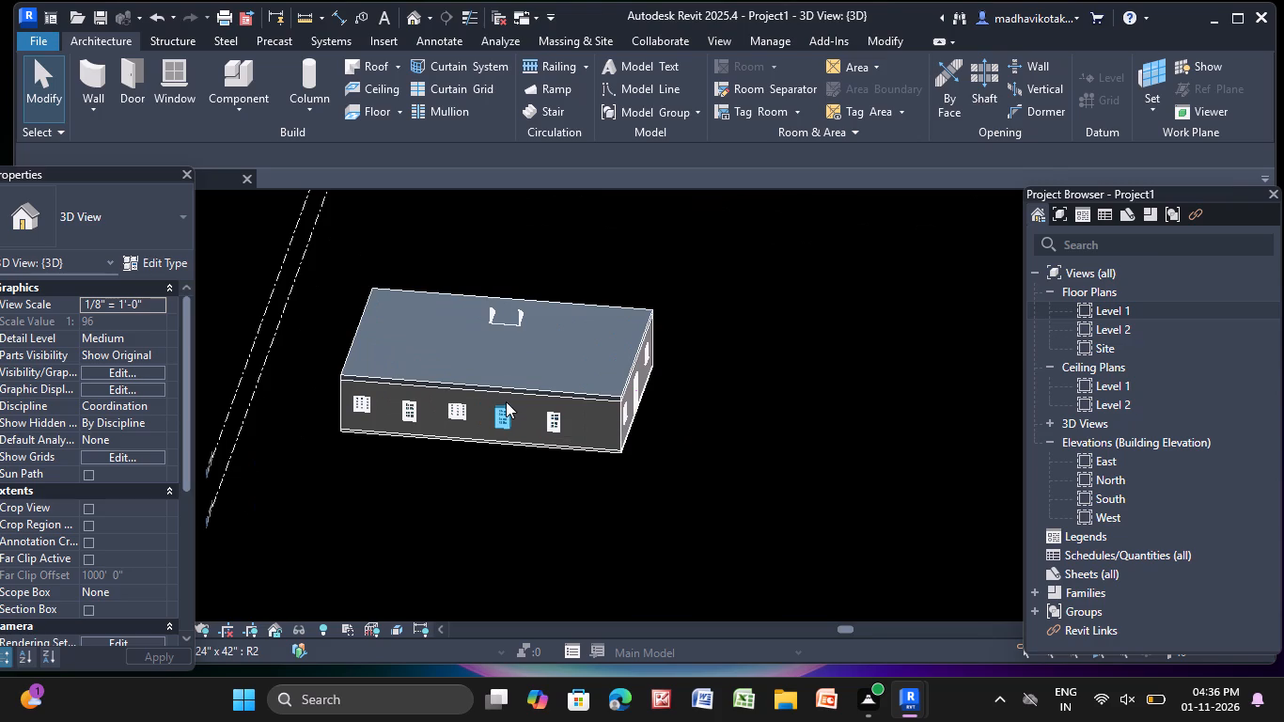
{"action": "middle_click_drag", "start_coordinate": [657, 496], "coordinate": [428, 421], "text": "shift"}
{"action": "scroll", "coordinate": [657, 496], "scroll_direction": "up", "scroll_amount": 1, "text": "shift"}
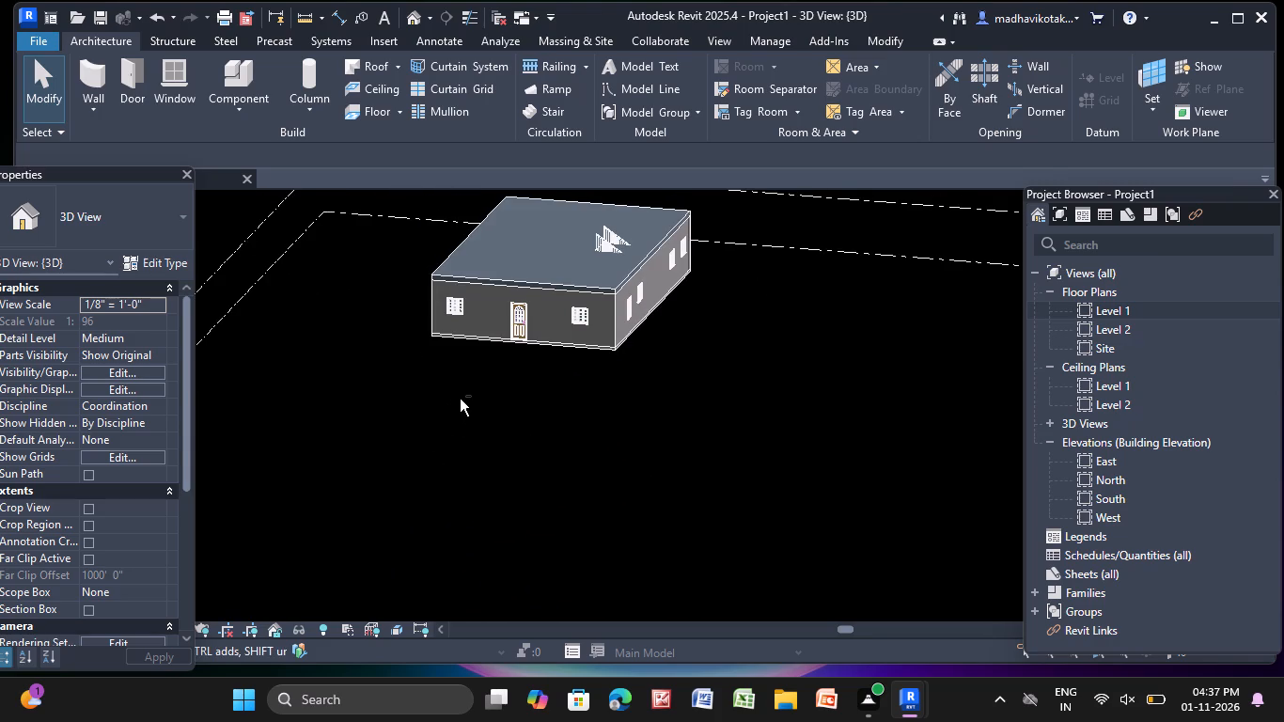
{"action": "scroll", "coordinate": [460, 400], "scroll_direction": "down", "scroll_amount": 4}
{"action": "scroll", "coordinate": [493, 295], "scroll_direction": "down", "scroll_amount": 6, "text": "shift"}
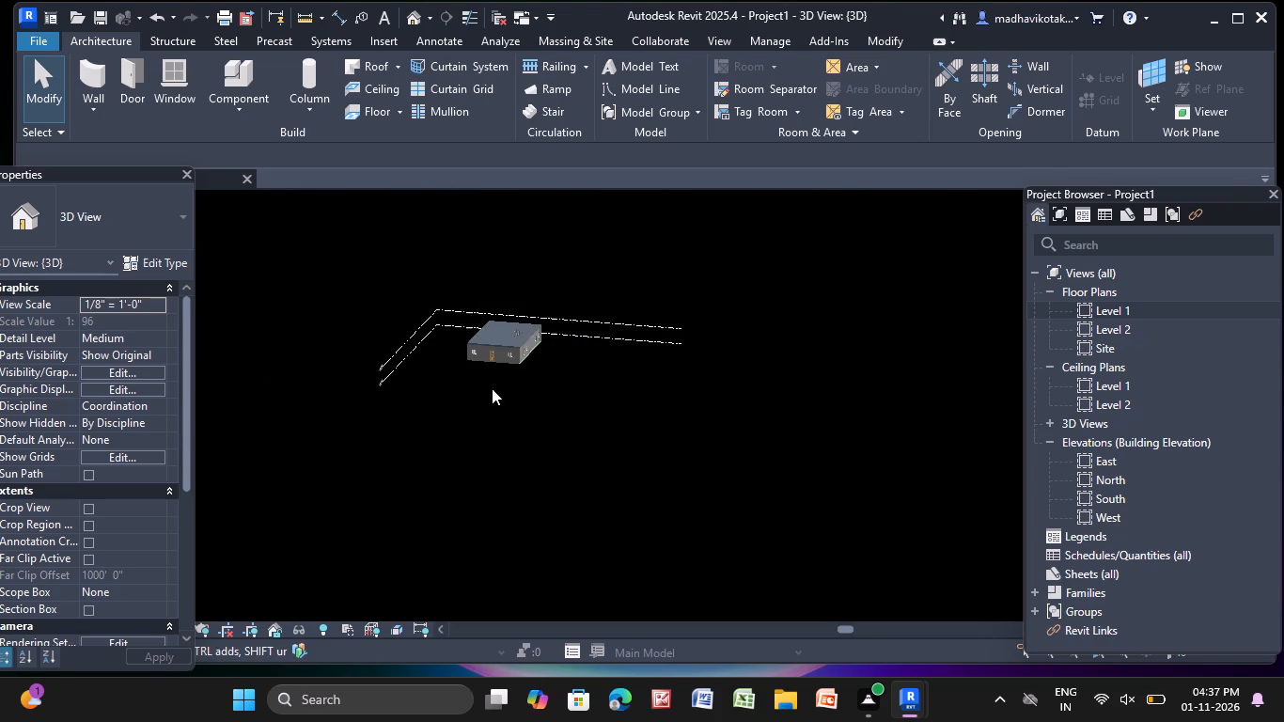
{"action": "scroll", "coordinate": [490, 409], "scroll_direction": "down", "scroll_amount": 1}
Set the sill height of the 910x910mm glazing-bar window east of the front door in the south wall to 3' 0".
{"action": "middle_click_drag", "start_coordinate": [490, 409], "coordinate": [525, 349]}
{"action": "scroll", "coordinate": [513, 349], "scroll_direction": "up", "scroll_amount": 7}
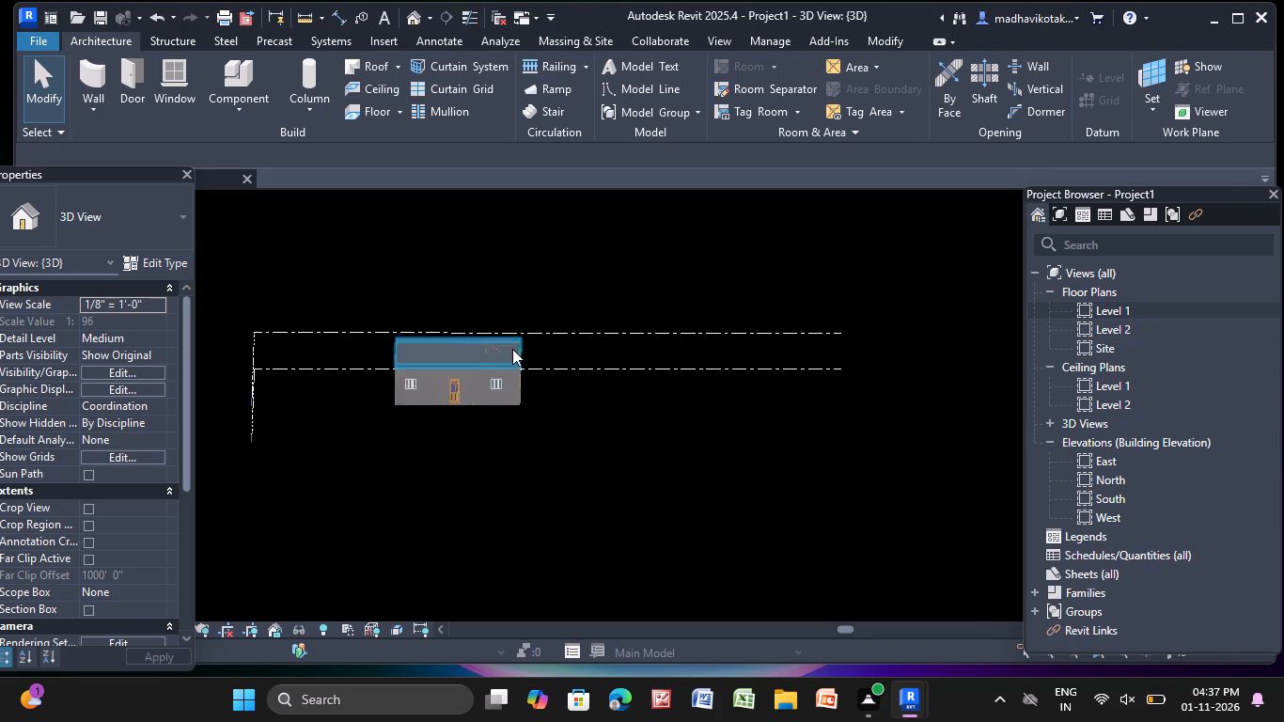
{"action": "scroll", "coordinate": [477, 372], "scroll_direction": "up", "scroll_amount": 9}
{"action": "left_click", "coordinate": [551, 417]}
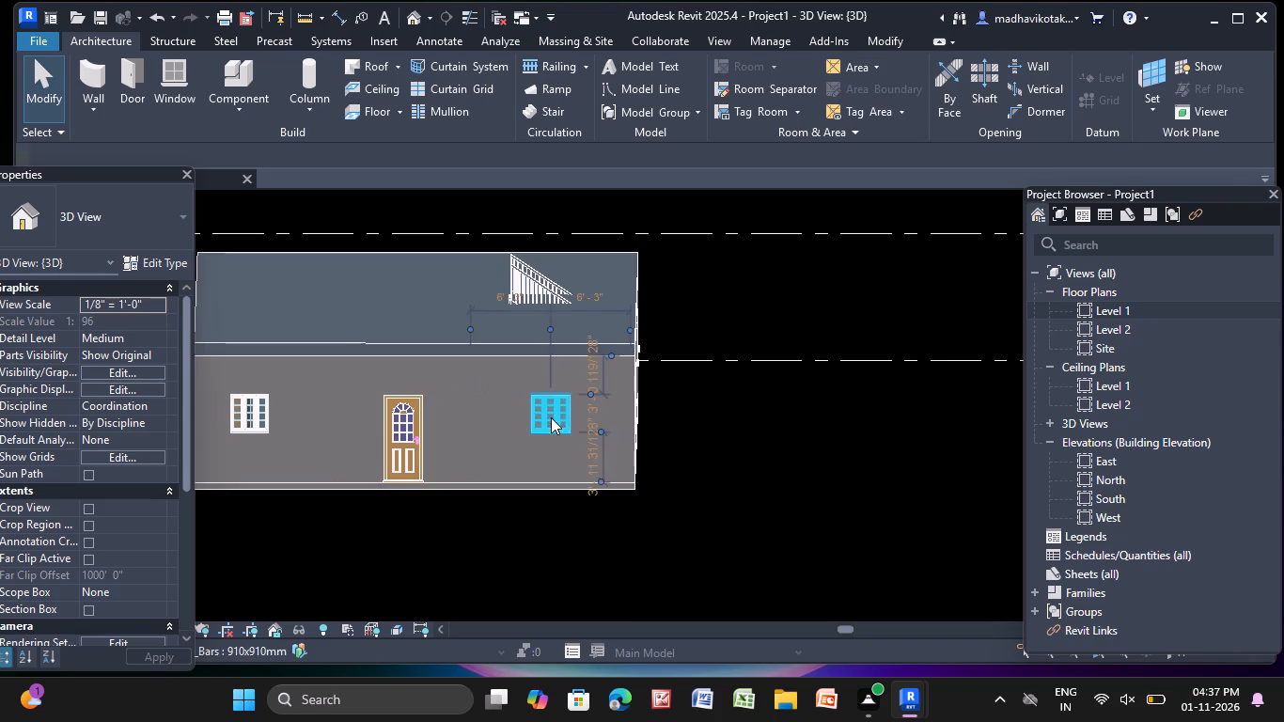
{"action": "left_click", "coordinate": [159, 319]}
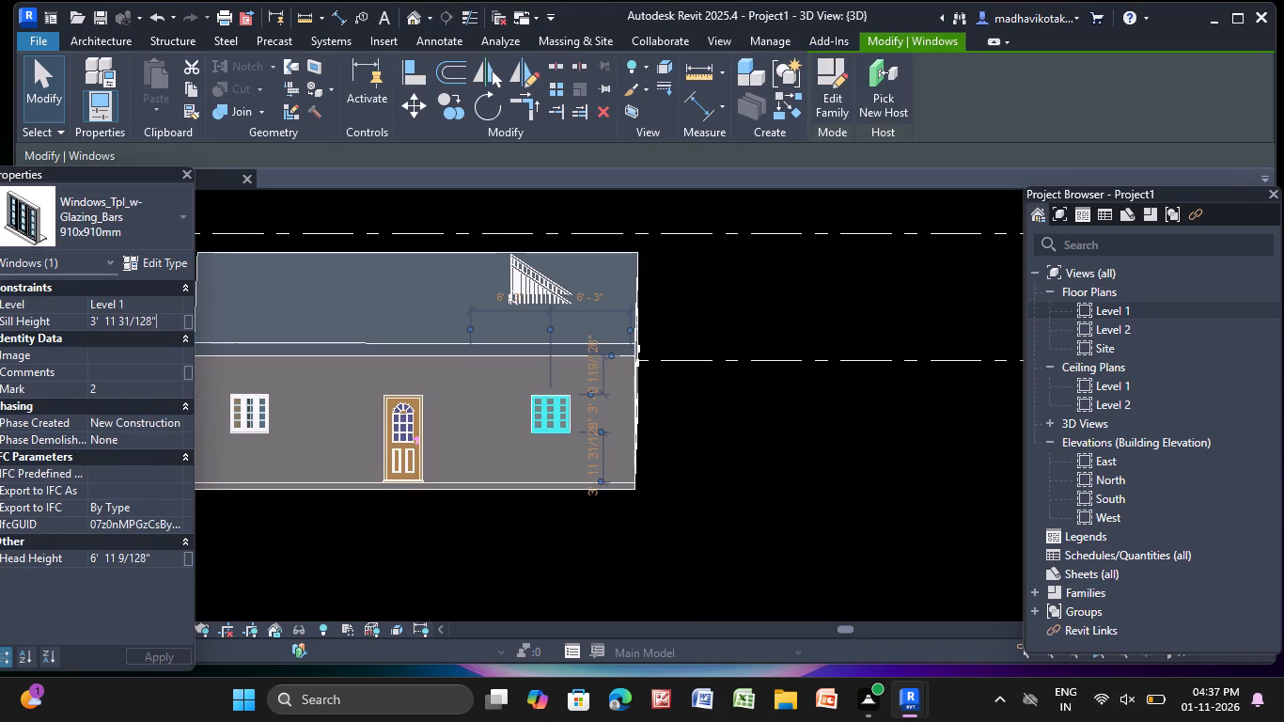
{"action": "key", "text": "BackSpace"}
{"action": "key", "text": "BackSpace"}
{"action": "key", "text": "BackSpace"}
{"action": "key", "text": "BackSpace"}
{"action": "key", "text": "BackSpace"}
{"action": "key", "text": "BackSpace"}
{"action": "key", "text": "BackSpace"}
{"action": "key", "text": "BackSpace"}
{"action": "key", "text": "BackSpace"}
{"action": "key", "text": "BackSpace"}
{"action": "key", "text": "Return"}
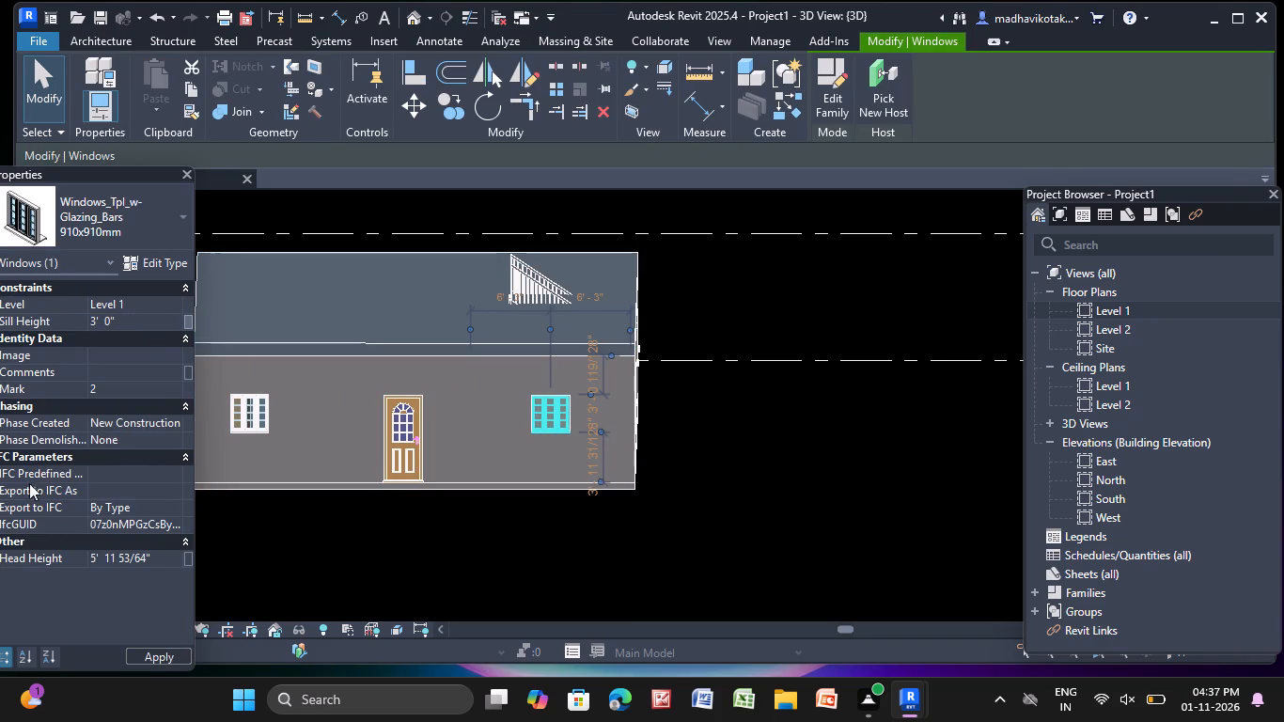
{"action": "left_click", "coordinate": [309, 531]}
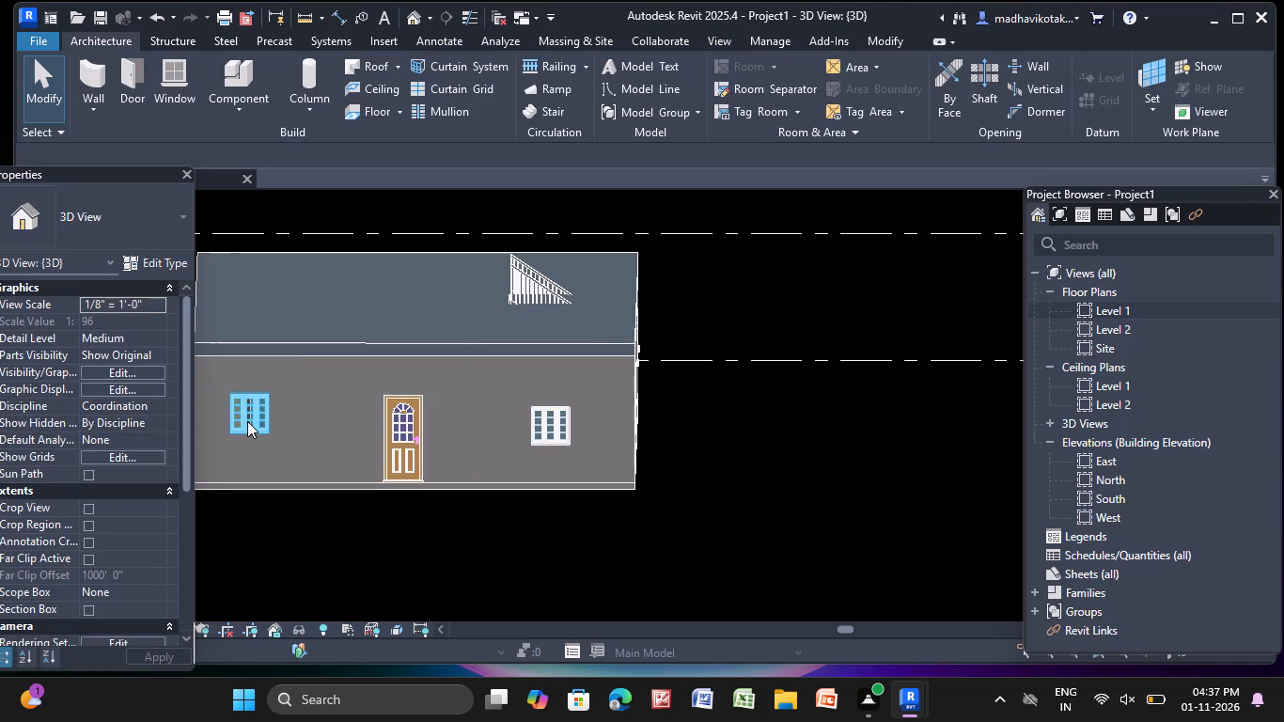
Set the sill height of the 910x910mm glazing-bar window west of the front door in the south wall to 3' 0".
{"action": "left_click", "coordinate": [247, 421]}
{"action": "left_click", "coordinate": [166, 325]}
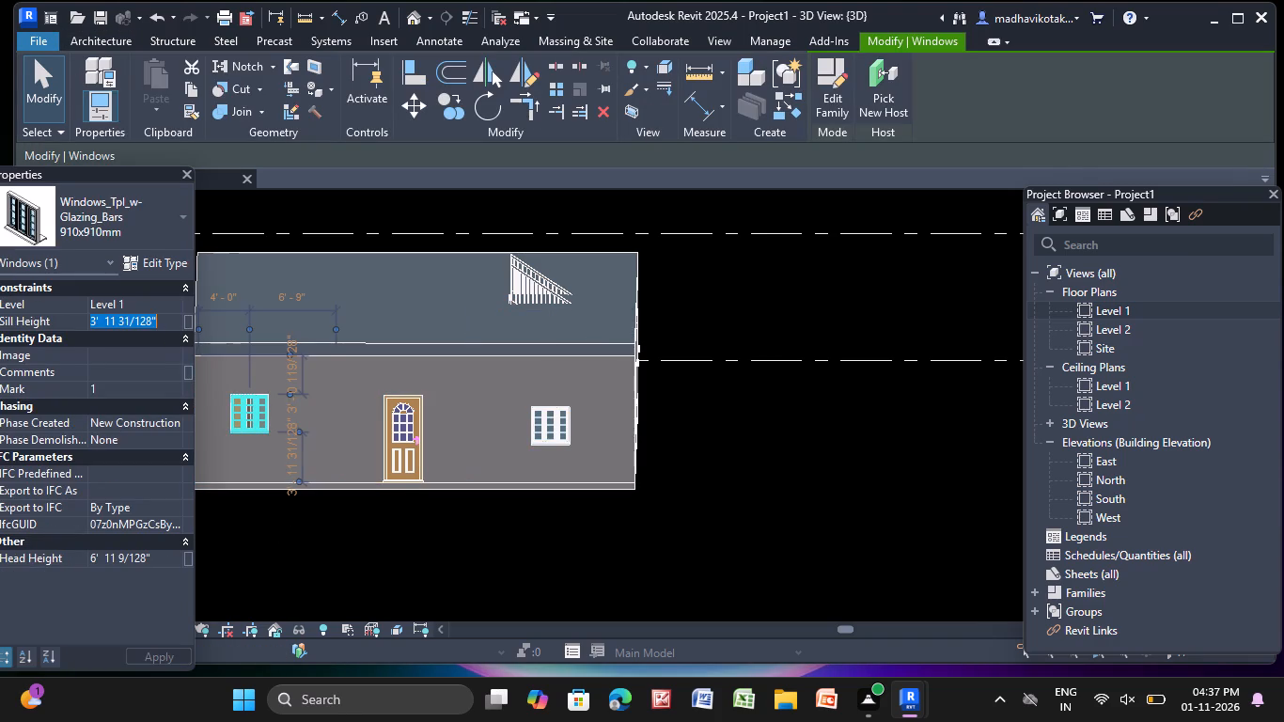
{"action": "key", "text": "BackSpace"}
{"action": "key", "text": "BackSpace"}
{"action": "type", "text": "3'"}
{"action": "key", "text": "Return"}
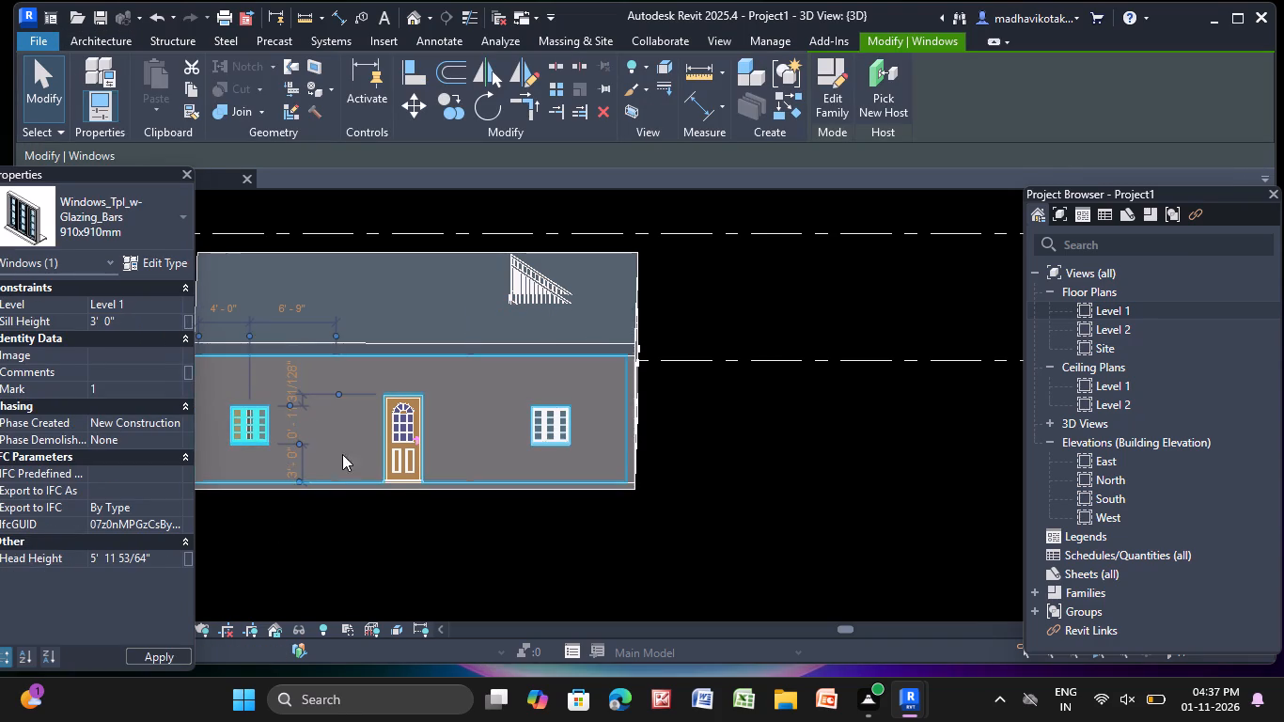
{"action": "key", "text": "Escape"}
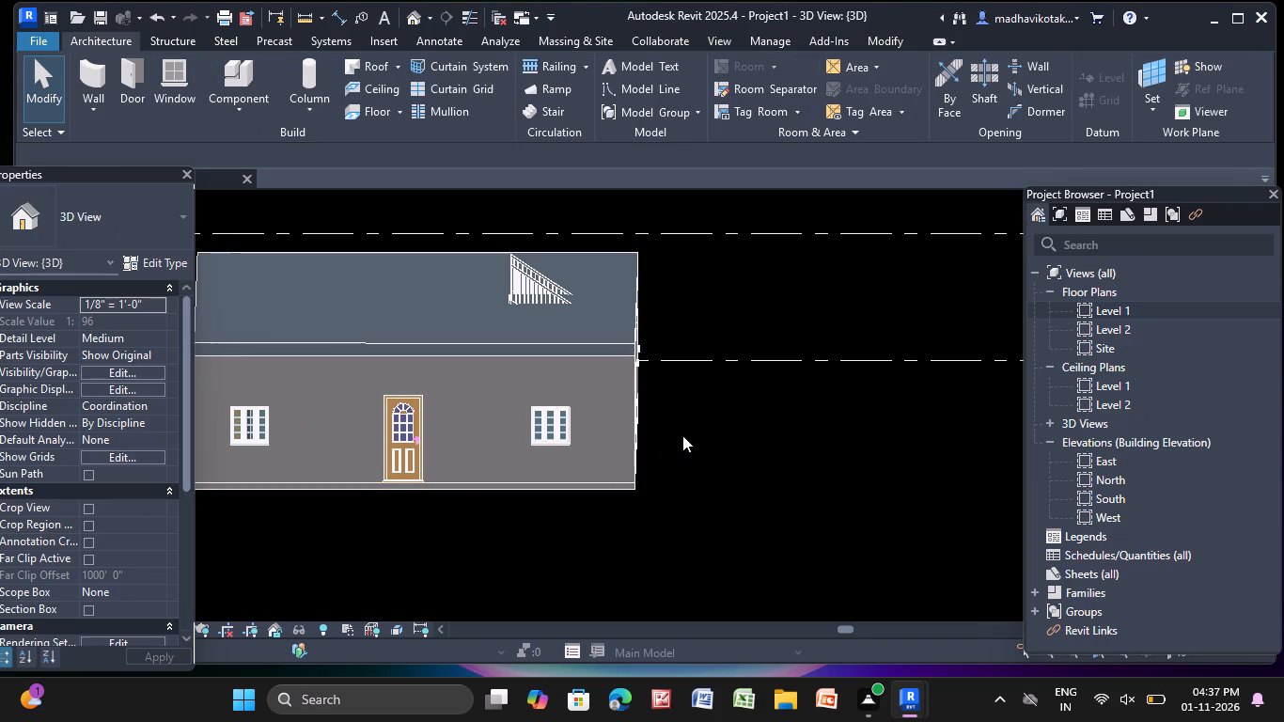
Set the sill height of the southernmost 910x910mm glazing-bar window in the east wall, beside the double-hung window, to 3' 0".
{"action": "scroll", "coordinate": [682, 436], "scroll_direction": "up", "scroll_amount": 1, "text": "shift"}
{"action": "middle_click_drag", "start_coordinate": [682, 436], "coordinate": [518, 432], "text": "shift"}
{"action": "scroll", "coordinate": [519, 423], "scroll_direction": "down", "scroll_amount": 5}
{"action": "middle_click_drag", "start_coordinate": [420, 409], "coordinate": [331, 388]}
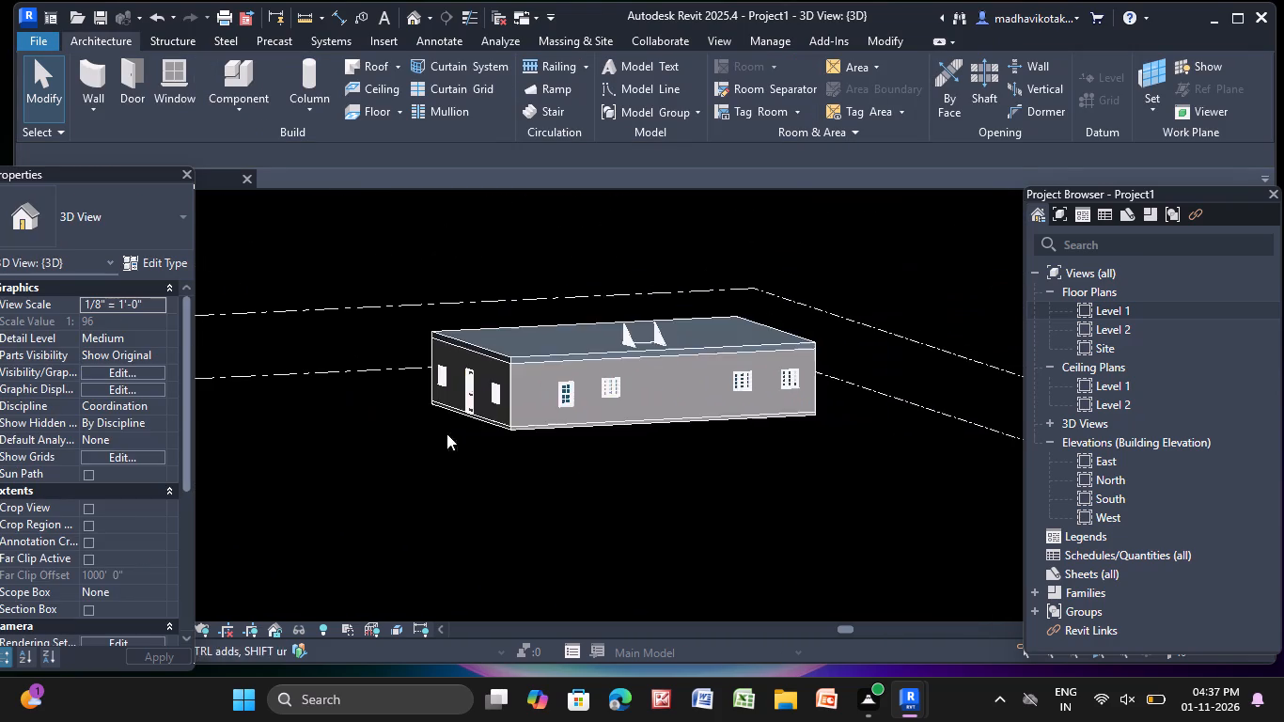
{"action": "middle_click_drag", "start_coordinate": [681, 481], "coordinate": [594, 504], "text": "shift"}
{"action": "middle_click_drag", "start_coordinate": [633, 474], "coordinate": [683, 463]}
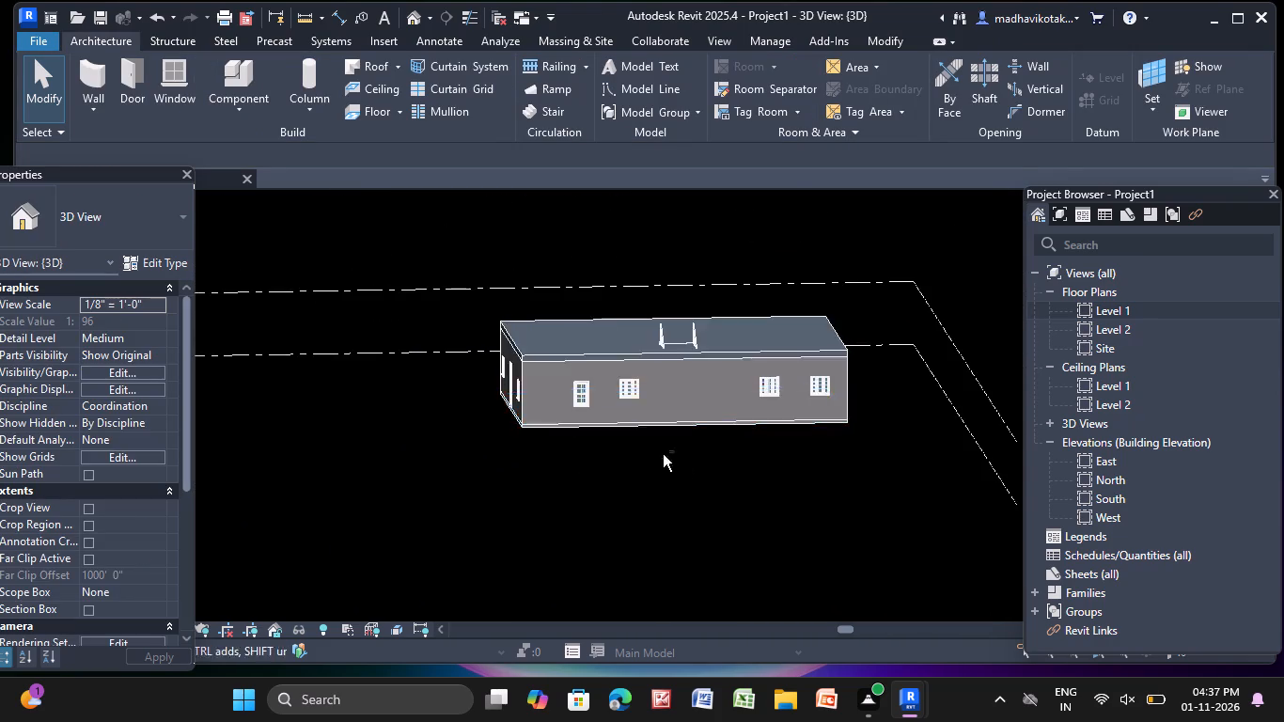
{"action": "scroll", "coordinate": [627, 406], "scroll_direction": "up", "scroll_amount": 7}
{"action": "middle_click_drag", "start_coordinate": [618, 382], "coordinate": [481, 355]}
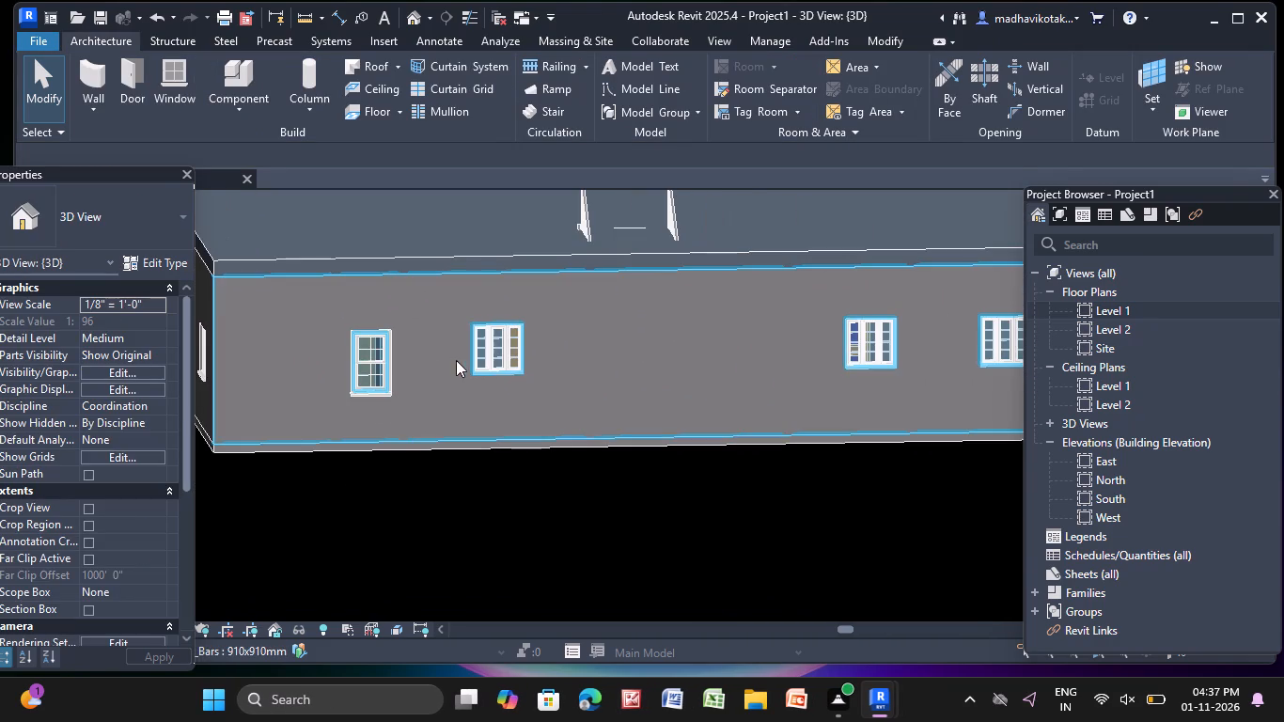
{"action": "left_click", "coordinate": [389, 356]}
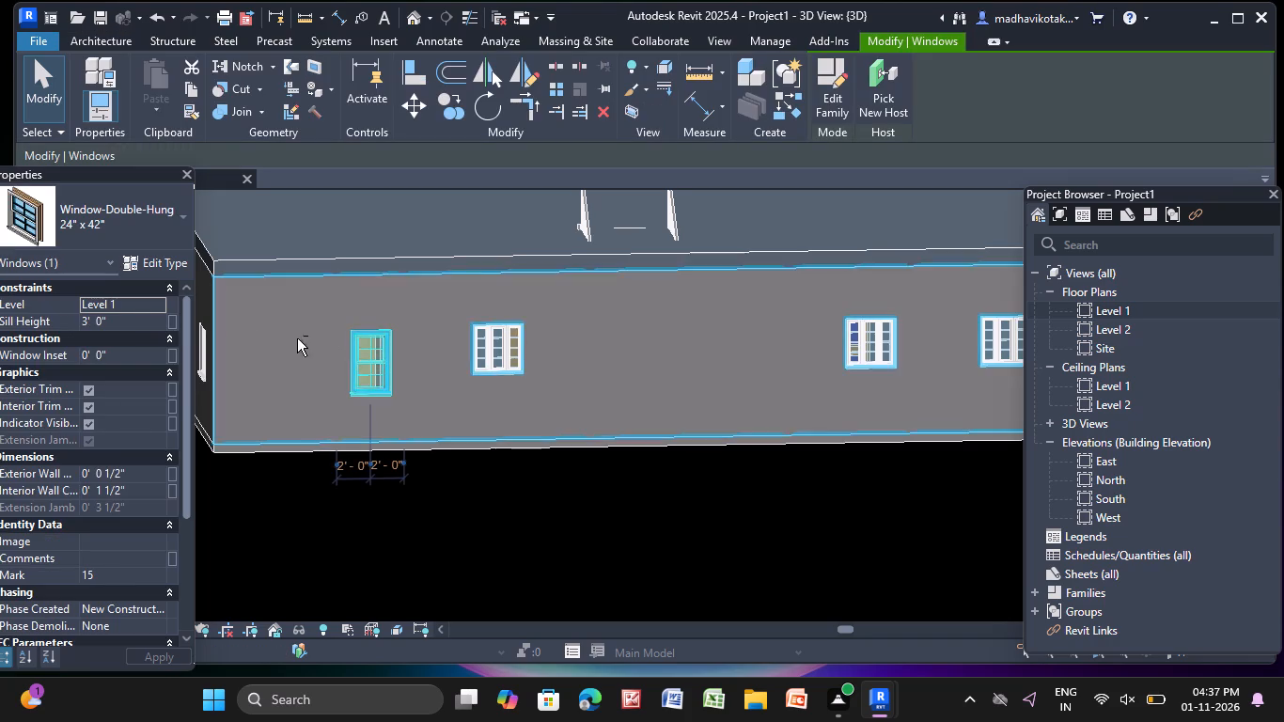
{"action": "key", "text": "Escape"}
{"action": "left_click", "coordinate": [495, 364]}
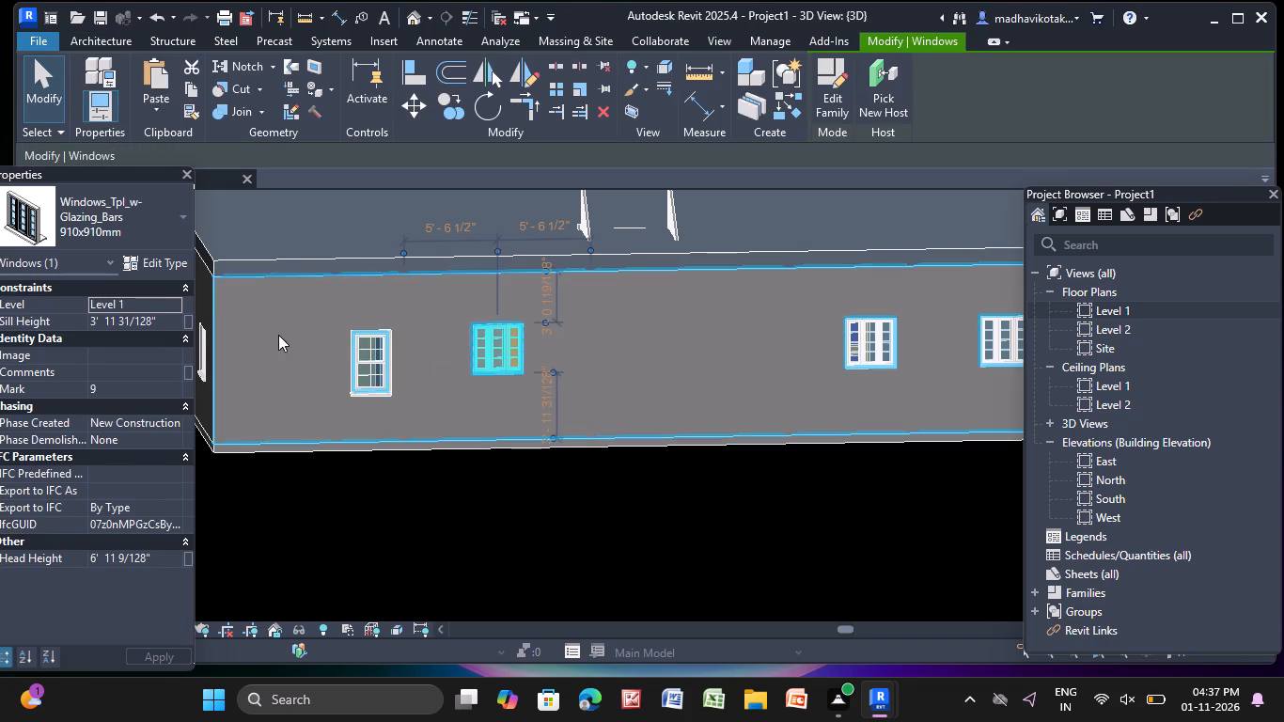
{"action": "left_click", "coordinate": [164, 320]}
{"action": "key", "text": "BackSpace"}
{"action": "key", "text": "BackSpace"}
{"action": "key", "text": "BackSpace"}
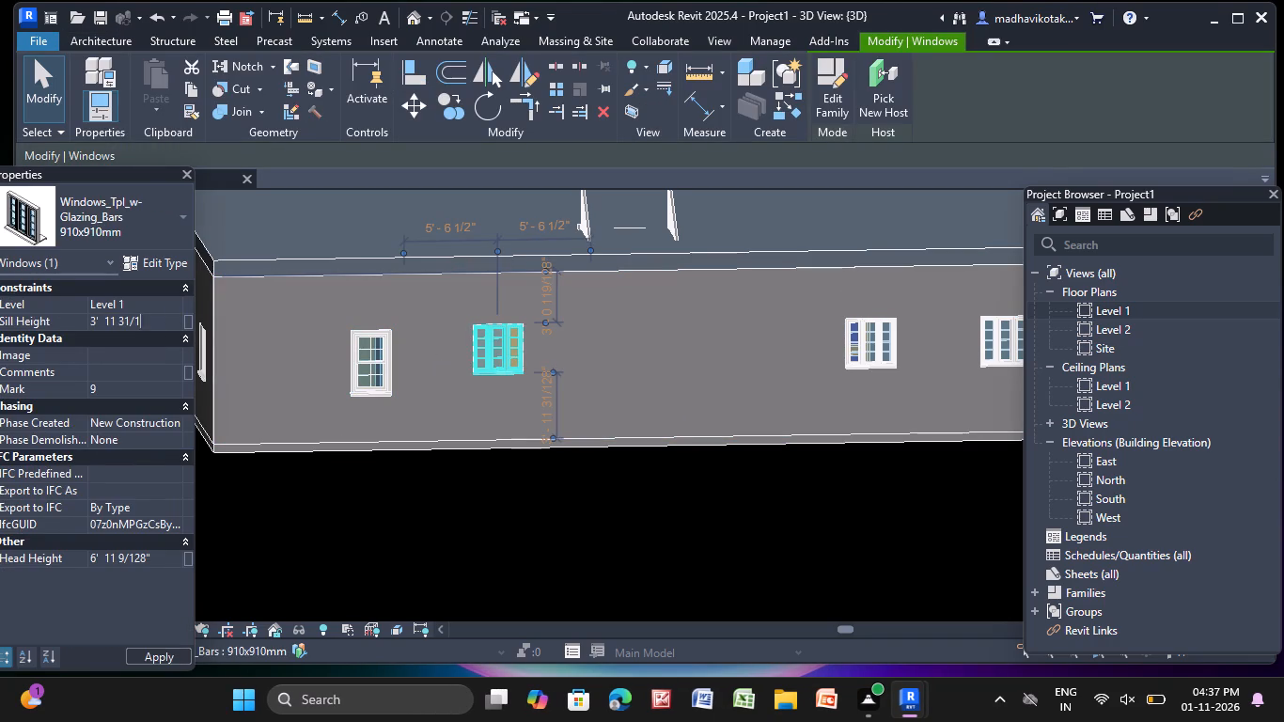
{"action": "key", "text": "BackSpace"}
{"action": "key", "text": "BackSpace"}
{"action": "key", "text": "BackSpace"}
{"action": "key", "text": "BackSpace"}
{"action": "key", "text": "BackSpace"}
{"action": "key", "text": "BackSpace"}
{"action": "key", "text": "BackSpace"}
{"action": "key", "text": "Return"}
Set the sill height of the middle of the three 910x910mm glazing-bar windows in the east wall to 3' 0".
{"action": "scroll", "coordinate": [474, 549], "scroll_direction": "down", "scroll_amount": 3}
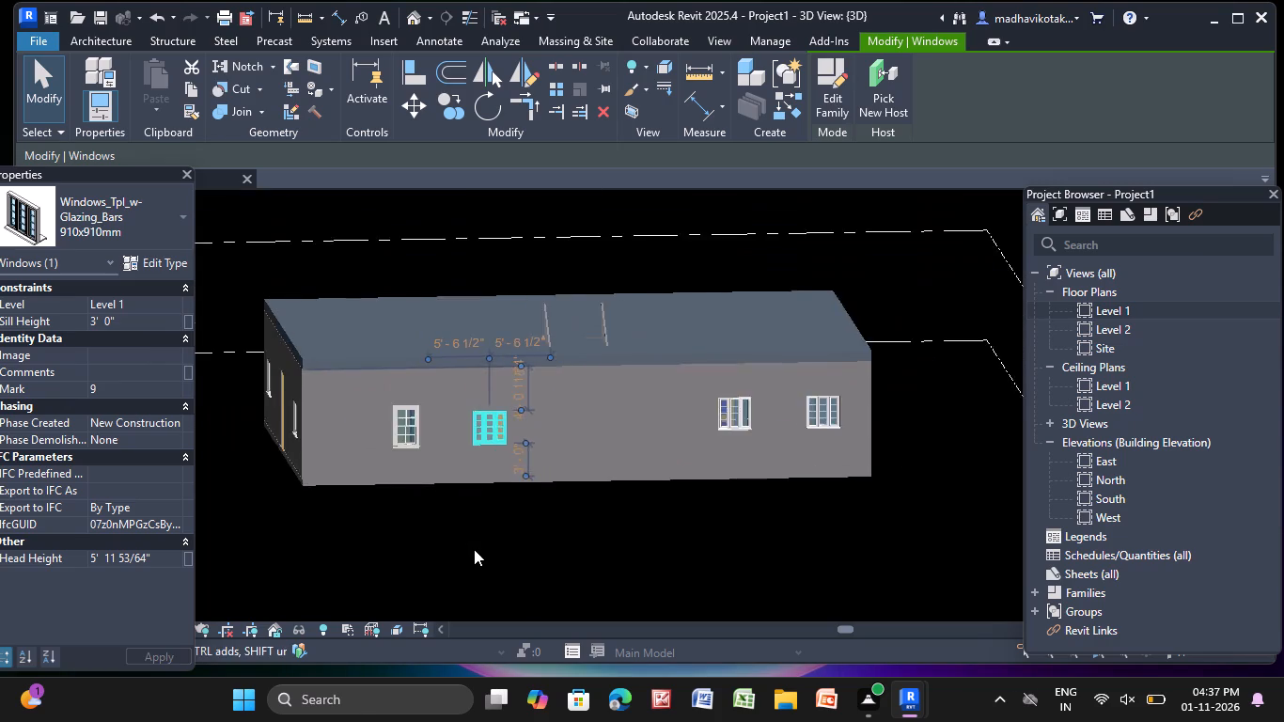
{"action": "middle_click_drag", "start_coordinate": [474, 549], "coordinate": [322, 486]}
{"action": "scroll", "coordinate": [672, 374], "scroll_direction": "up", "scroll_amount": 4}
{"action": "scroll", "coordinate": [556, 350], "scroll_direction": "up", "scroll_amount": 3}
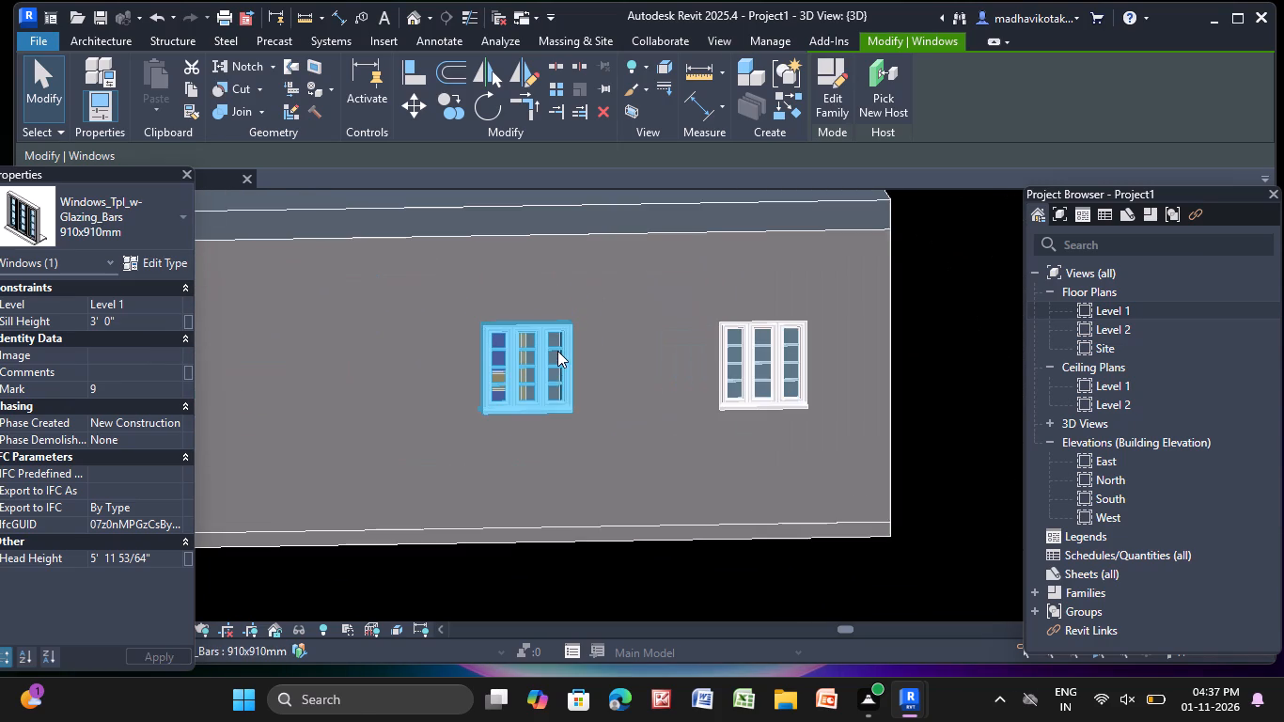
{"action": "left_click", "coordinate": [521, 373]}
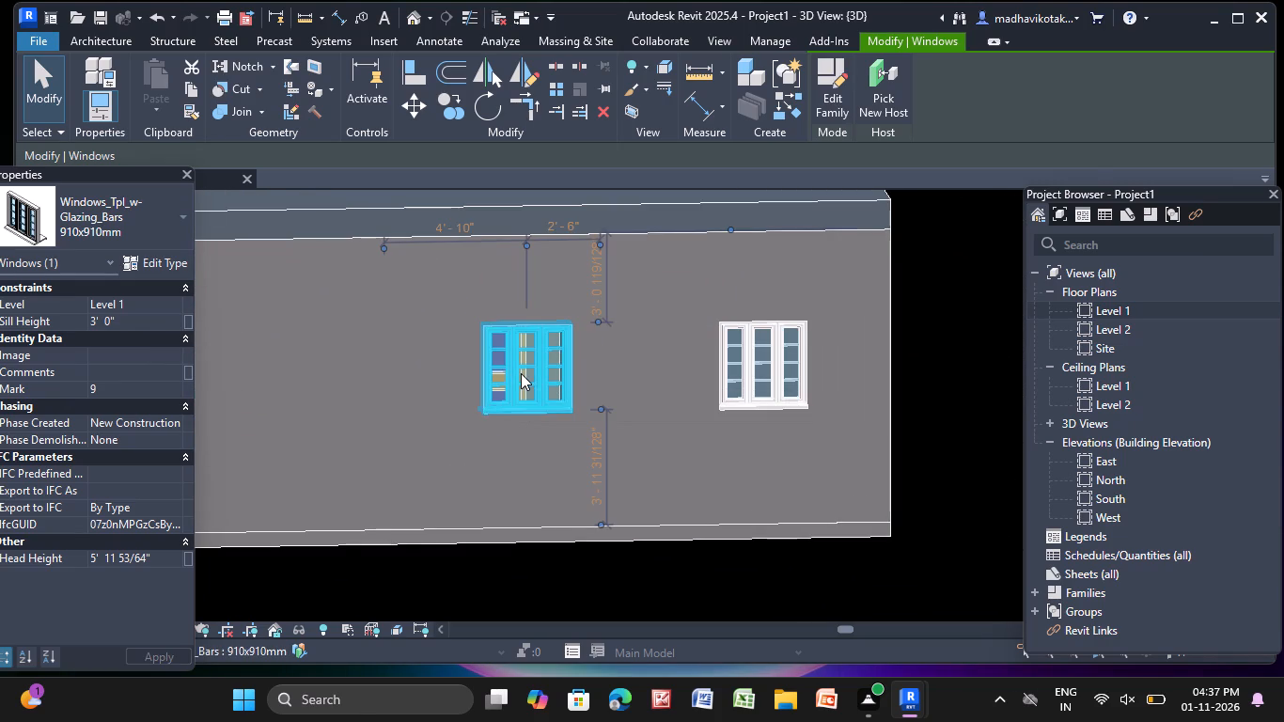
{"action": "left_click", "coordinate": [164, 318]}
{"action": "key", "text": "BackSpace"}
{"action": "key", "text": "BackSpace"}
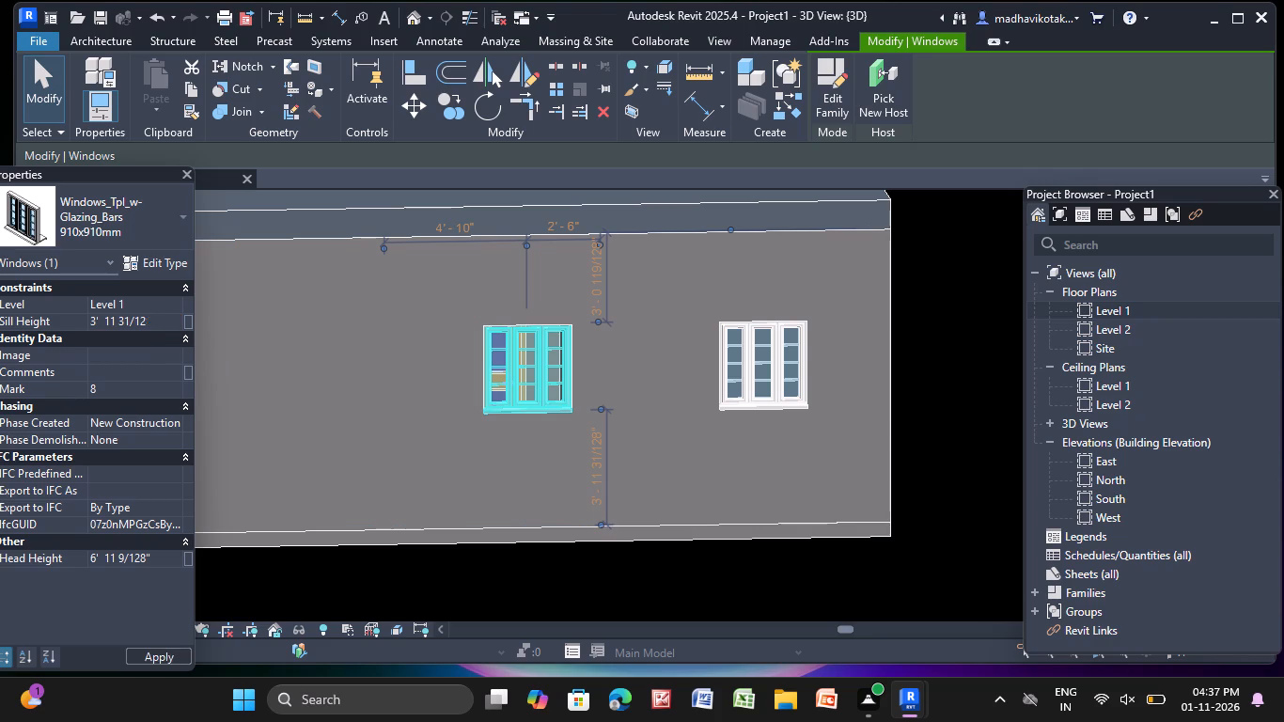
{"action": "key", "text": "BackSpace"}
{"action": "key", "text": "BackSpace"}
{"action": "key", "text": "BackSpace"}
{"action": "key", "text": "BackSpace"}
{"action": "key", "text": "BackSpace"}
{"action": "key", "text": "BackSpace"}
{"action": "key", "text": "BackSpace"}
{"action": "key", "text": "BackSpace"}
{"action": "key", "text": "Return"}
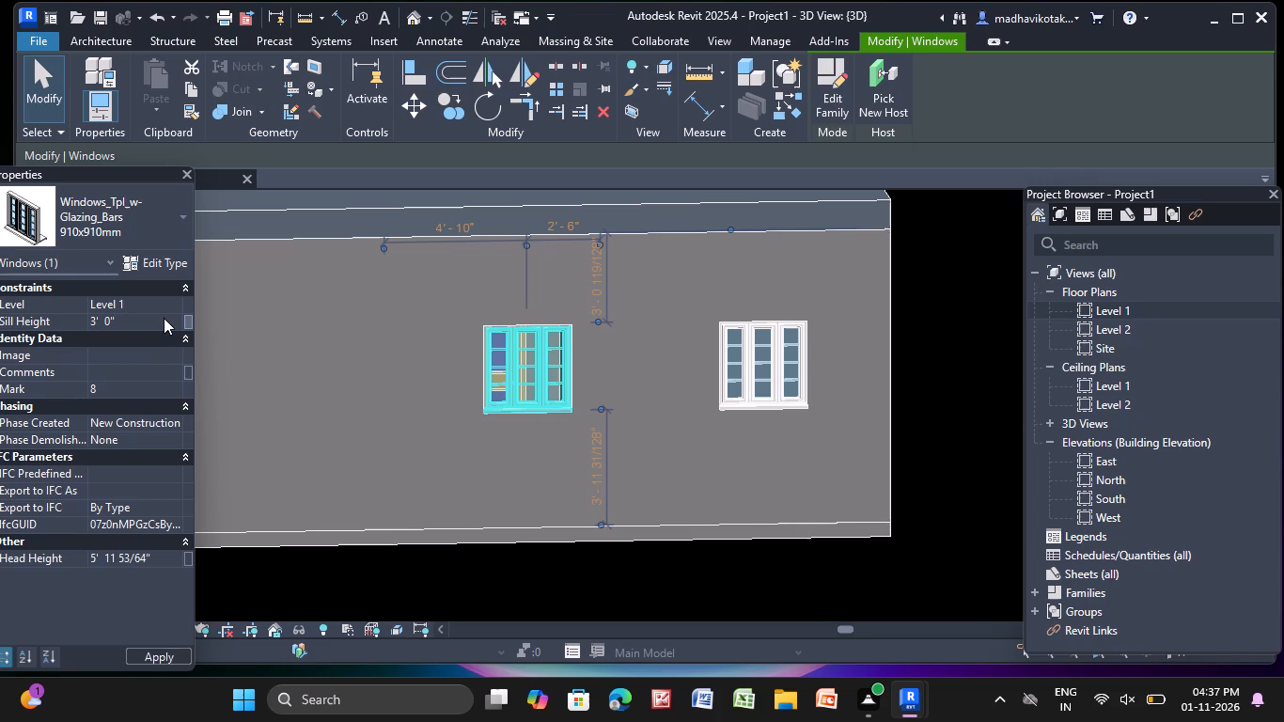
Set the sill height of the northernmost 910x910mm glazing-bar window in the east wall to 3' 0".
{"action": "left_click", "coordinate": [763, 353]}
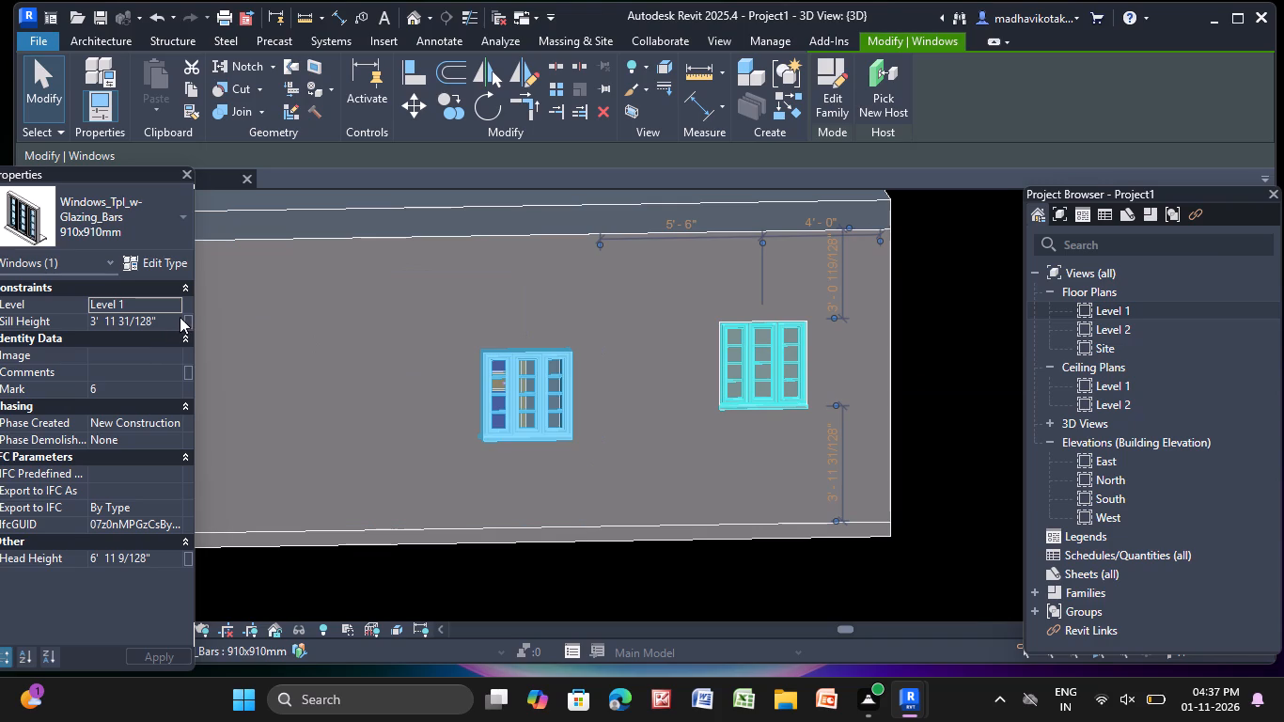
{"action": "left_click", "coordinate": [169, 324]}
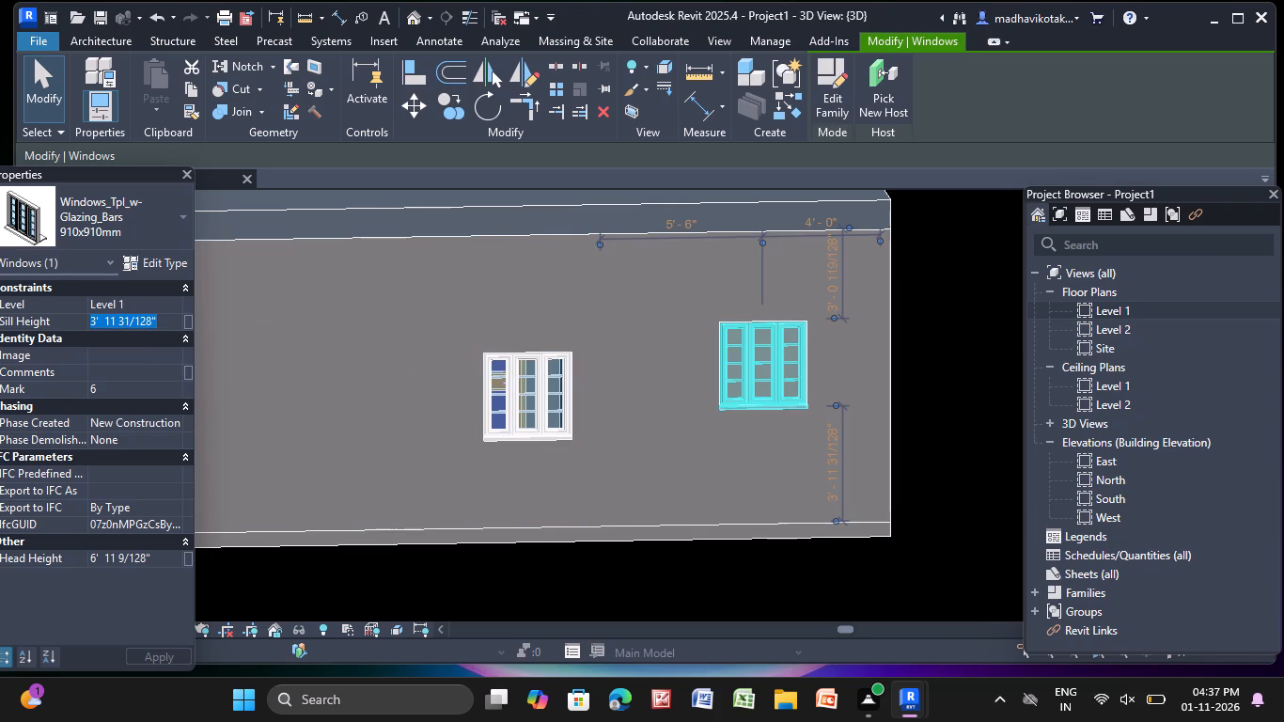
{"action": "key", "text": "BackSpace"}
{"action": "type", "text": "3'"}
{"action": "key", "text": "Return"}
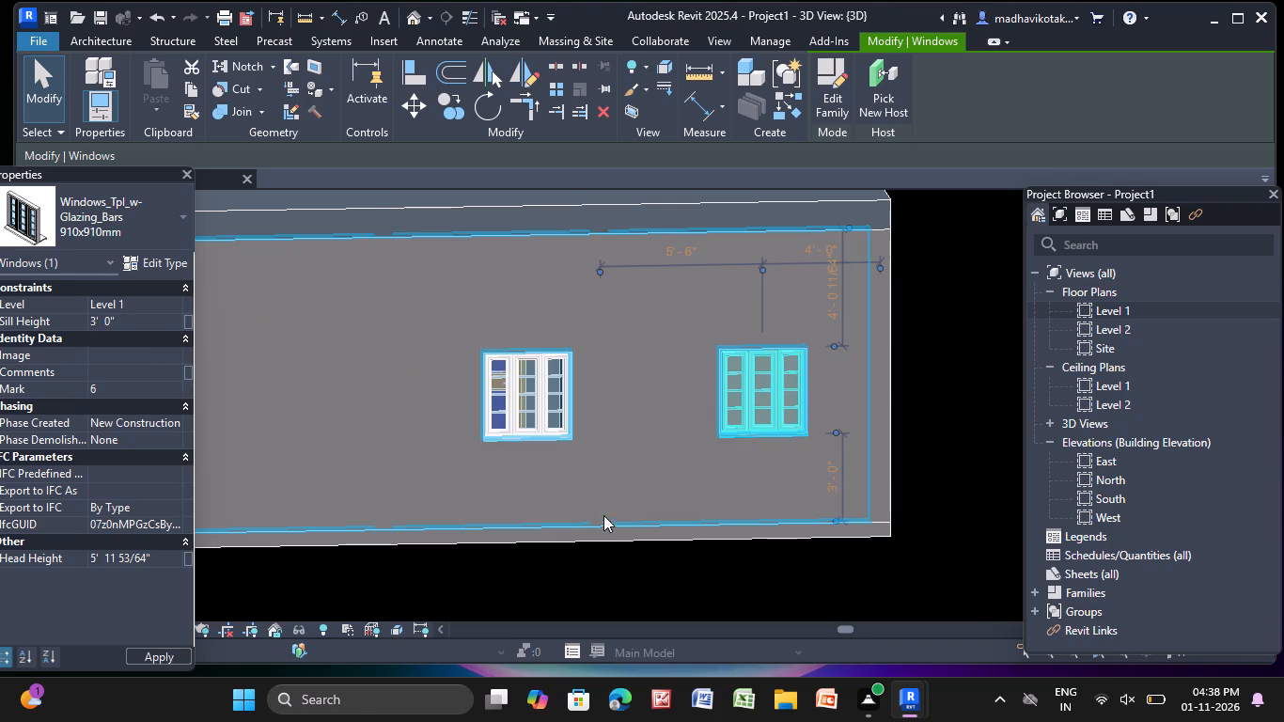
{"action": "key", "text": "Escape"}
Set the sill height of the 910x910mm glazing-bar window at the east end of the north wall to 3' 0".
{"action": "scroll", "coordinate": [856, 447], "scroll_direction": "down", "scroll_amount": 4}
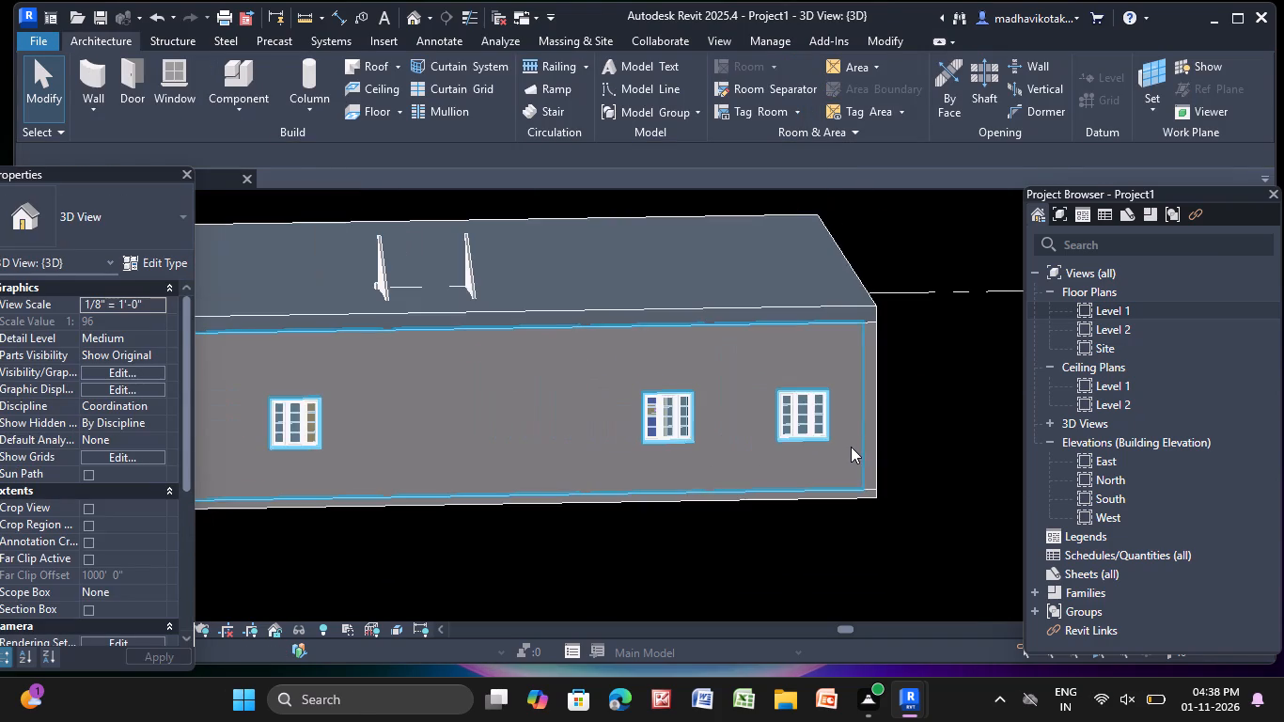
{"action": "middle_click_drag", "start_coordinate": [921, 387], "coordinate": [729, 407]}
{"action": "scroll", "coordinate": [722, 396], "scroll_direction": "down", "scroll_amount": 5}
{"action": "middle_click_drag", "start_coordinate": [714, 399], "coordinate": [702, 356]}
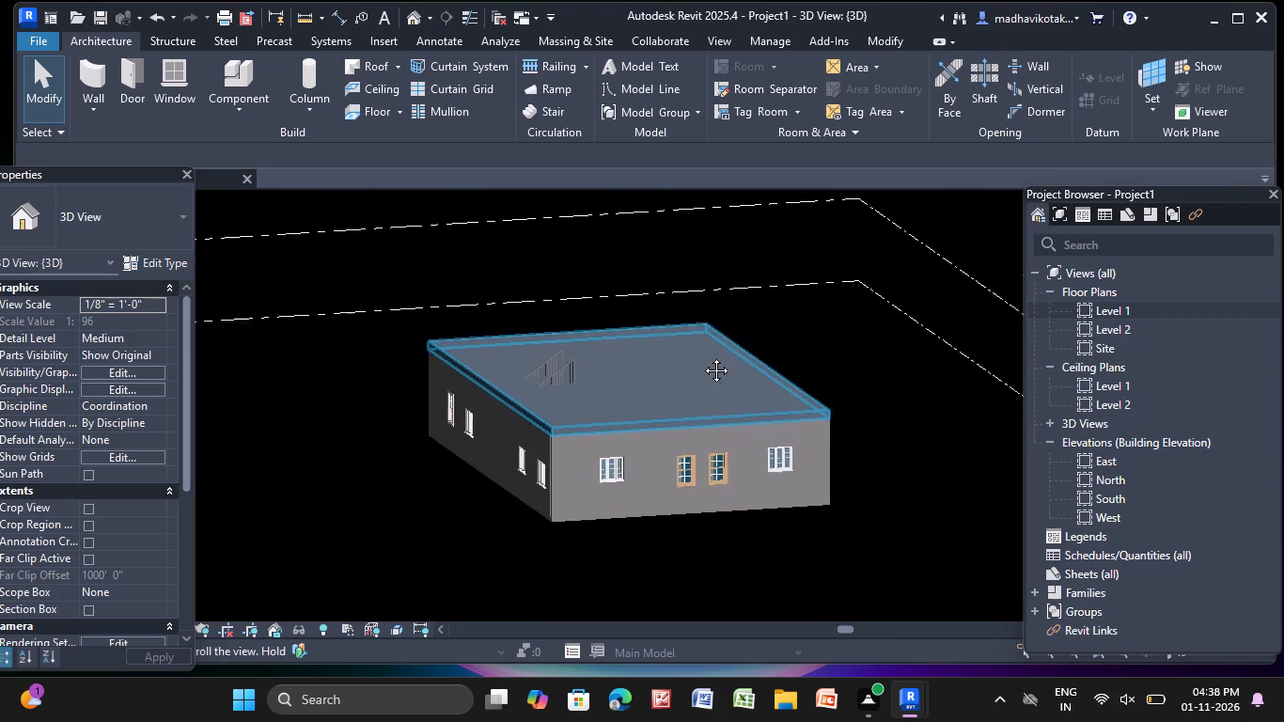
{"action": "middle_click_drag", "start_coordinate": [702, 356], "coordinate": [669, 273]}
{"action": "middle_click_drag", "start_coordinate": [756, 443], "coordinate": [716, 438]}
{"action": "scroll", "coordinate": [245, 296], "scroll_direction": "up", "scroll_amount": 4}
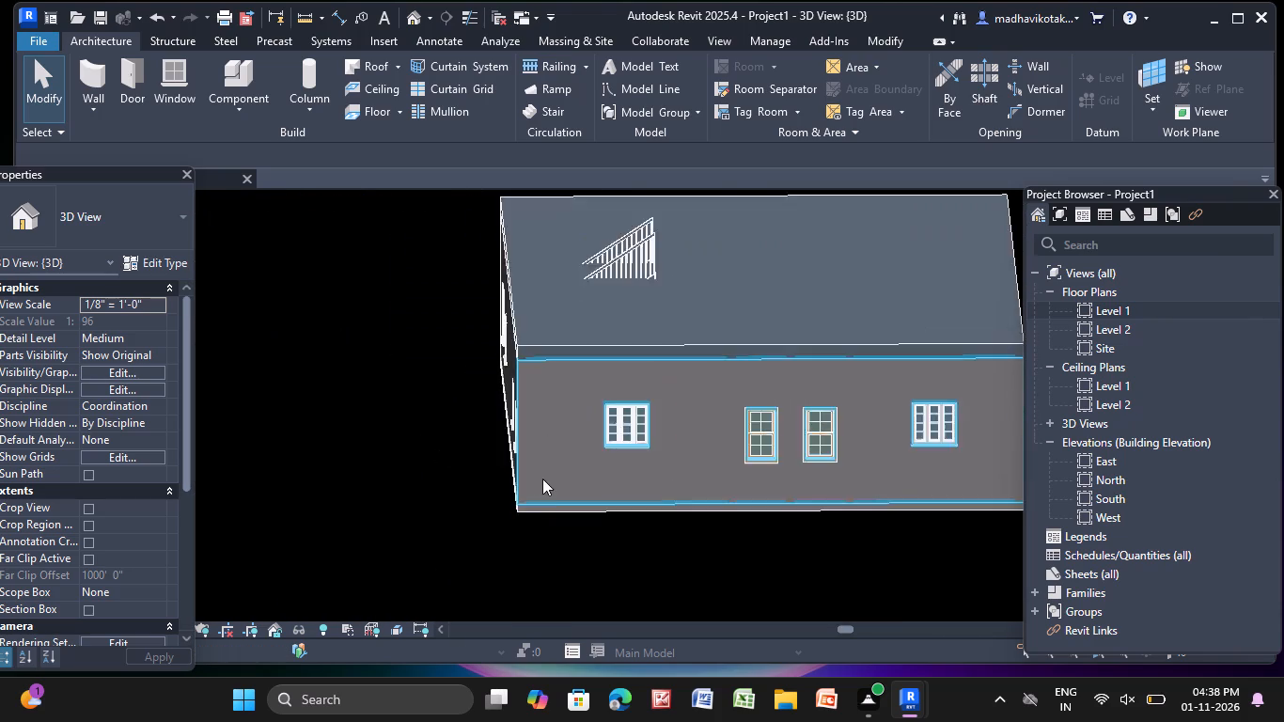
{"action": "middle_click_drag", "start_coordinate": [542, 479], "coordinate": [444, 393]}
{"action": "scroll", "coordinate": [498, 352], "scroll_direction": "up", "scroll_amount": 5}
{"action": "left_click", "coordinate": [516, 353]}
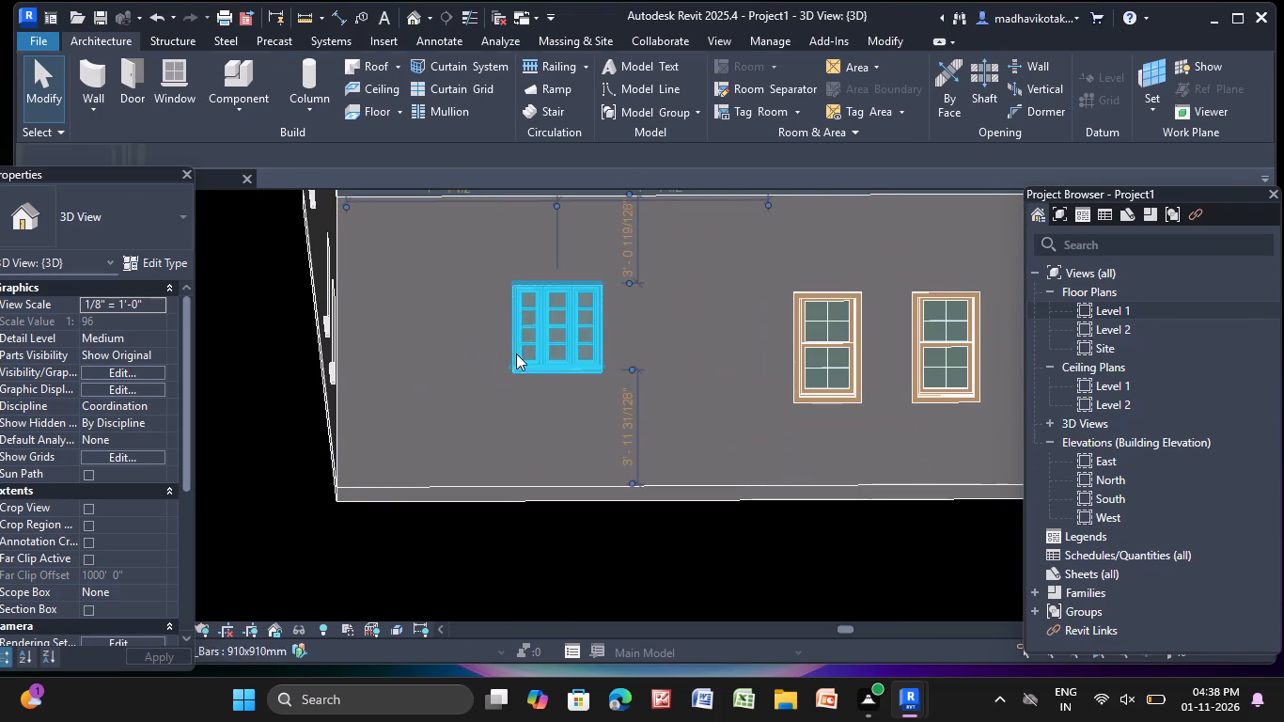
{"action": "left_click", "coordinate": [167, 323]}
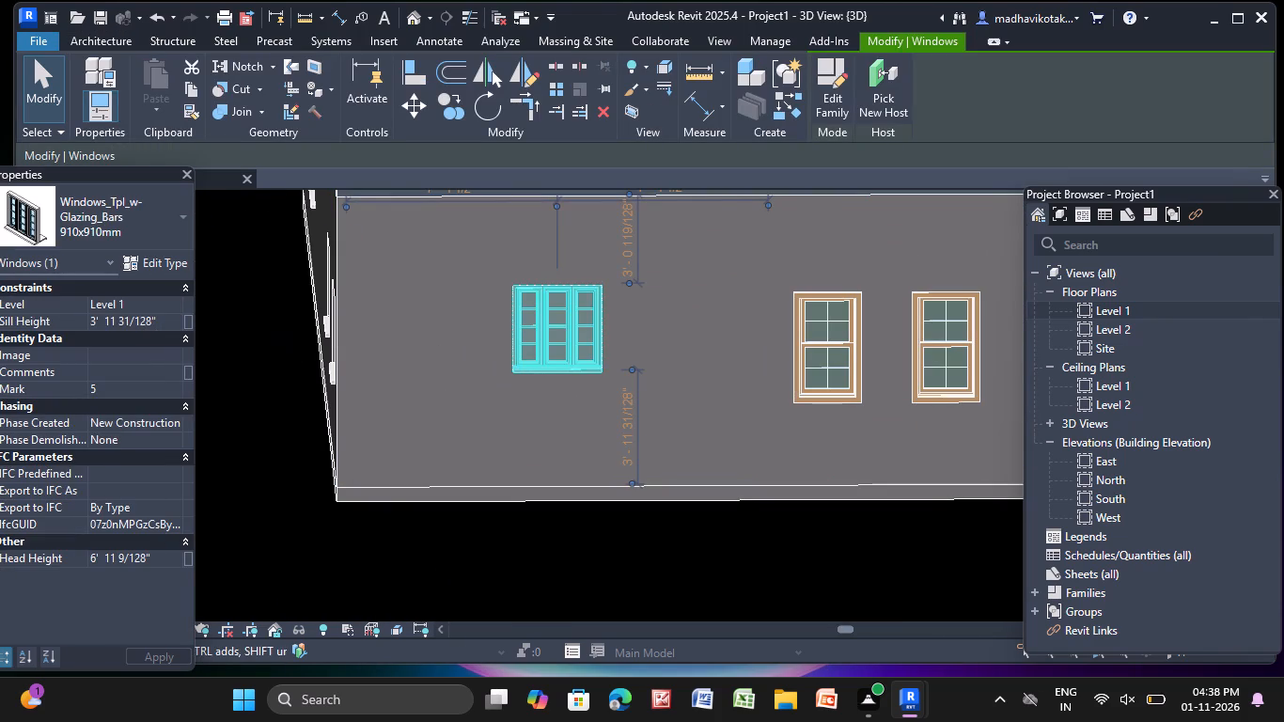
{"action": "key", "text": "BackSpace"}
{"action": "key", "text": "BackSpace"}
{"action": "key", "text": "BackSpace"}
{"action": "key", "text": "BackSpace"}
{"action": "key", "text": "BackSpace"}
{"action": "key", "text": "BackSpace"}
{"action": "key", "text": "BackSpace"}
{"action": "key", "text": "BackSpace"}
{"action": "key", "text": "BackSpace"}
{"action": "key", "text": "BackSpace"}
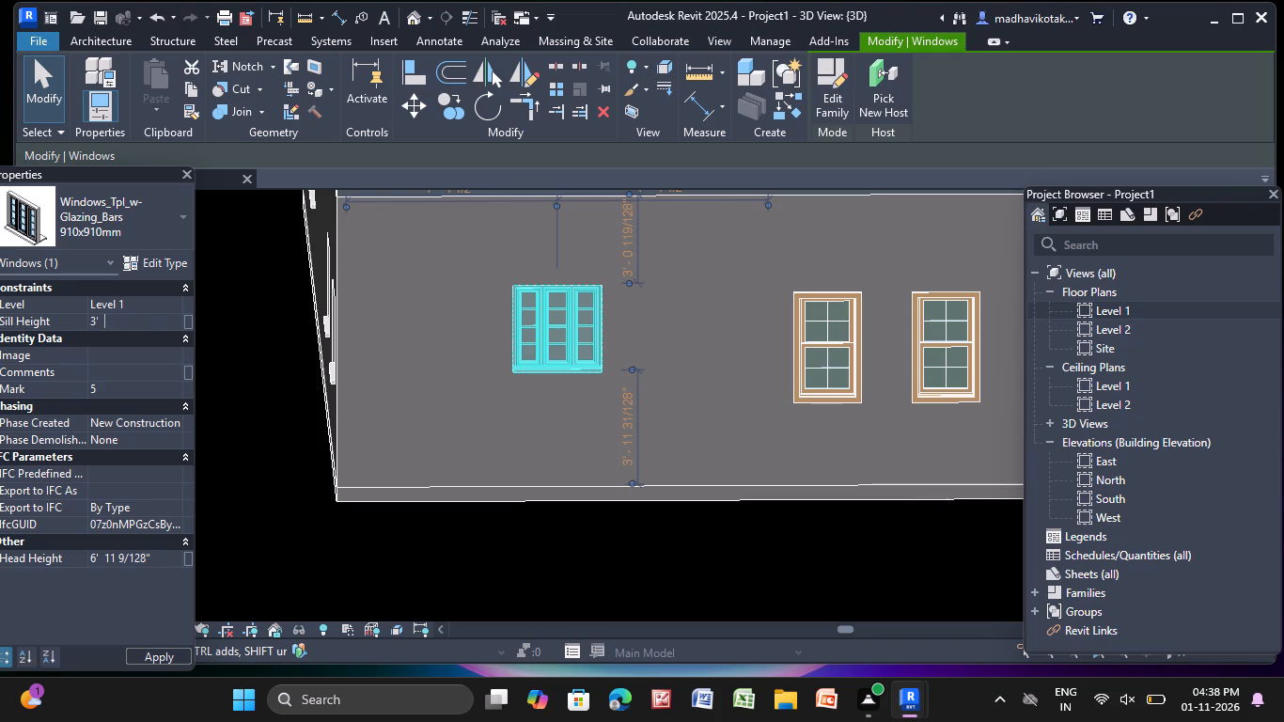
{"action": "key", "text": "Return"}
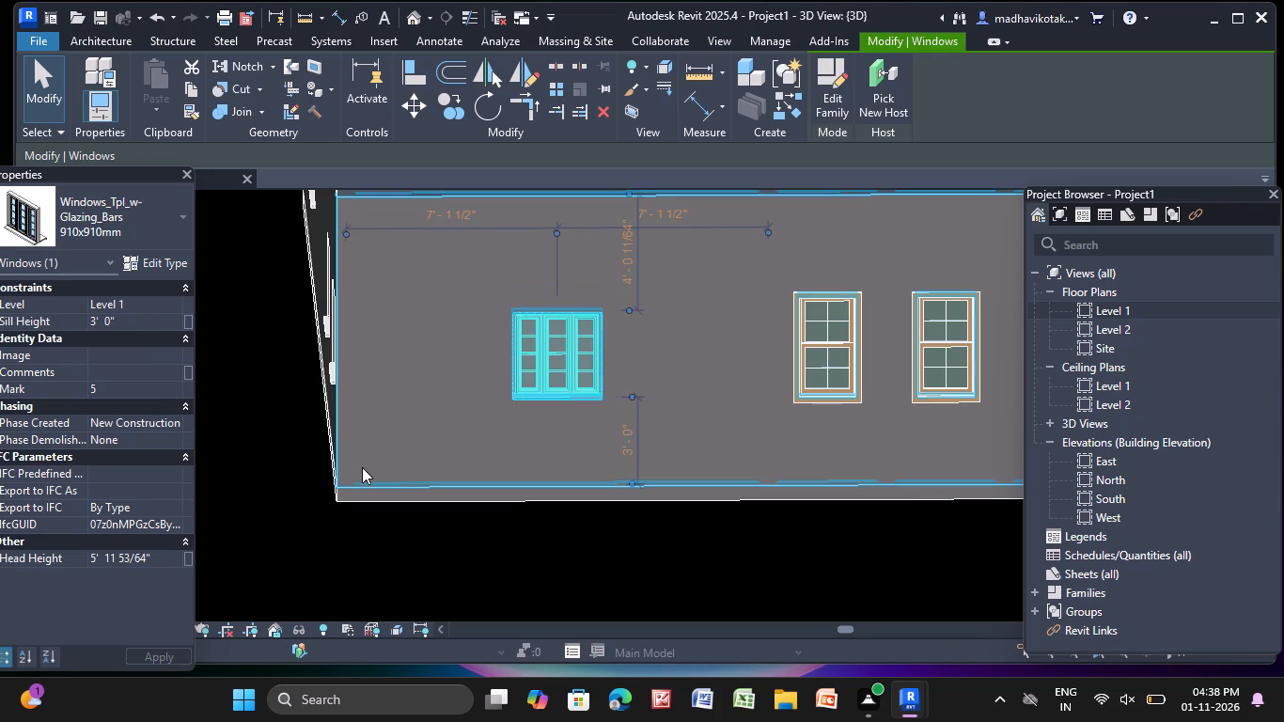
{"action": "left_click", "coordinate": [374, 529]}
Check the north wall's two double-hung windows and set the sill height of the glazing-bar window at its west end to 3' 0".
{"action": "middle_click_drag", "start_coordinate": [374, 529], "coordinate": [69, 457]}
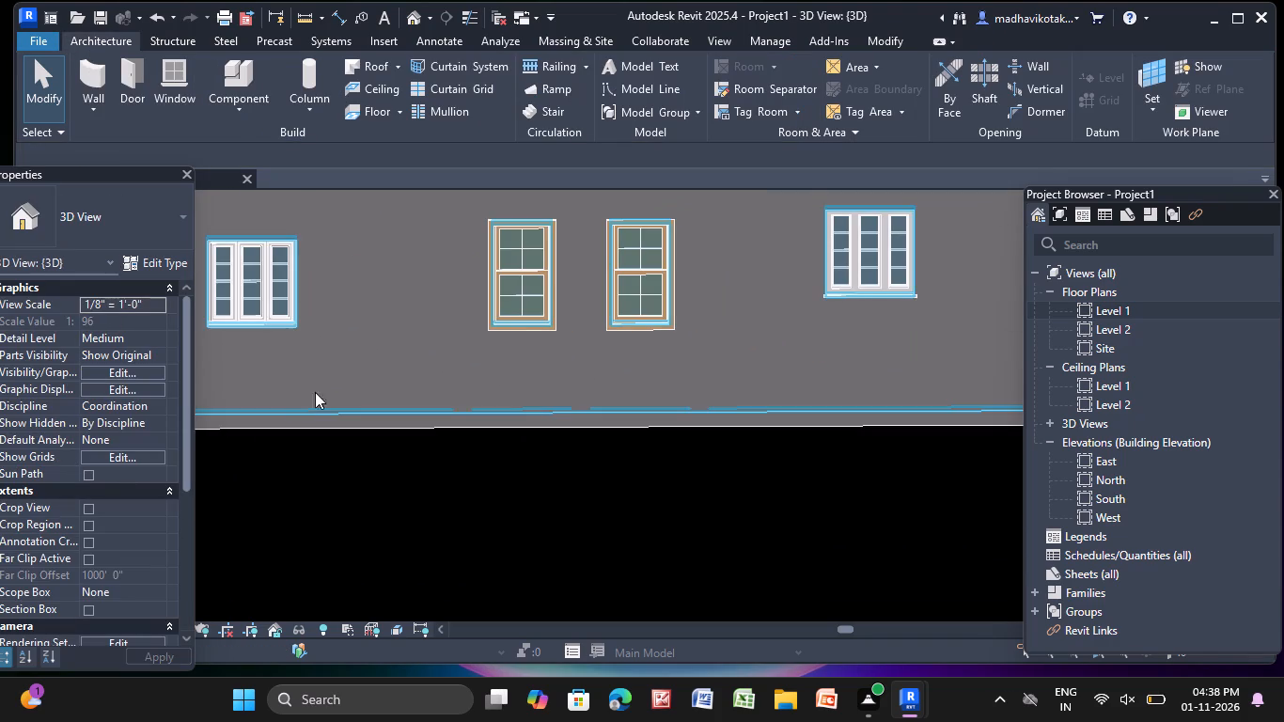
{"action": "left_click", "coordinate": [507, 320]}
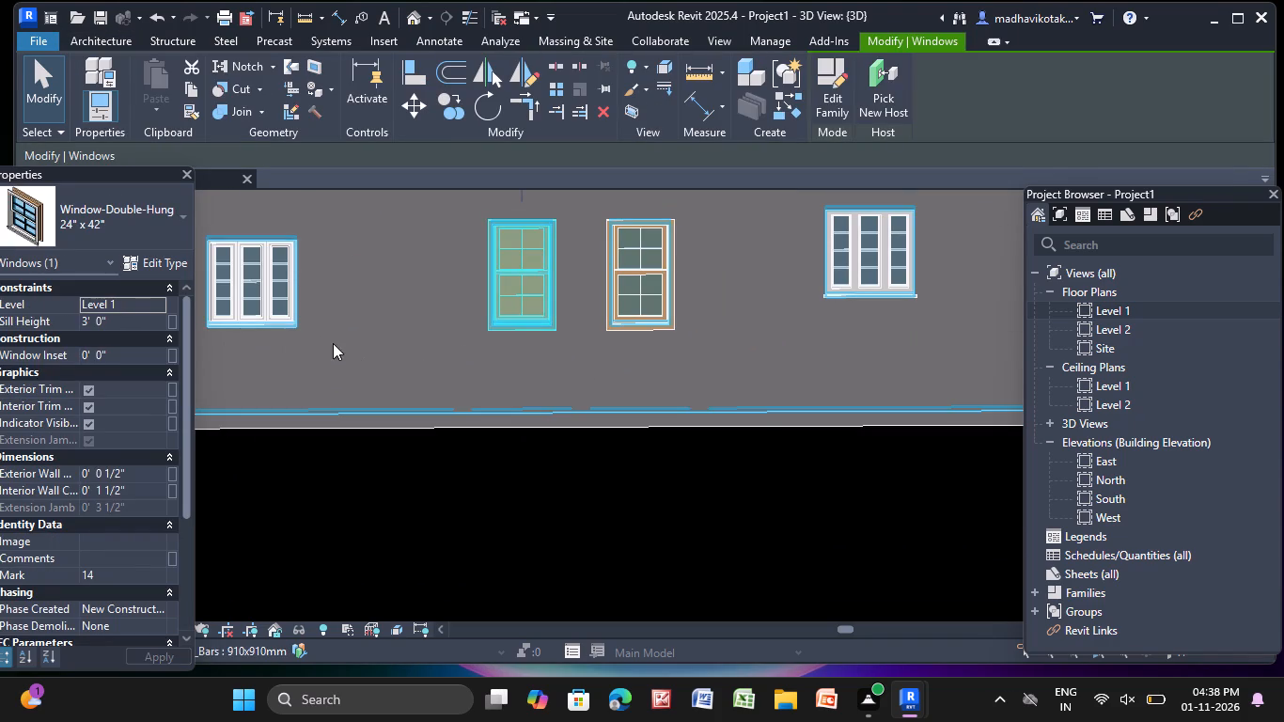
{"action": "key", "text": "Escape"}
{"action": "left_click", "coordinate": [609, 320]}
{"action": "key", "text": "Escape"}
{"action": "scroll", "coordinate": [718, 573], "scroll_direction": "down", "scroll_amount": 3}
{"action": "middle_click_drag", "start_coordinate": [716, 573], "coordinate": [697, 572]}
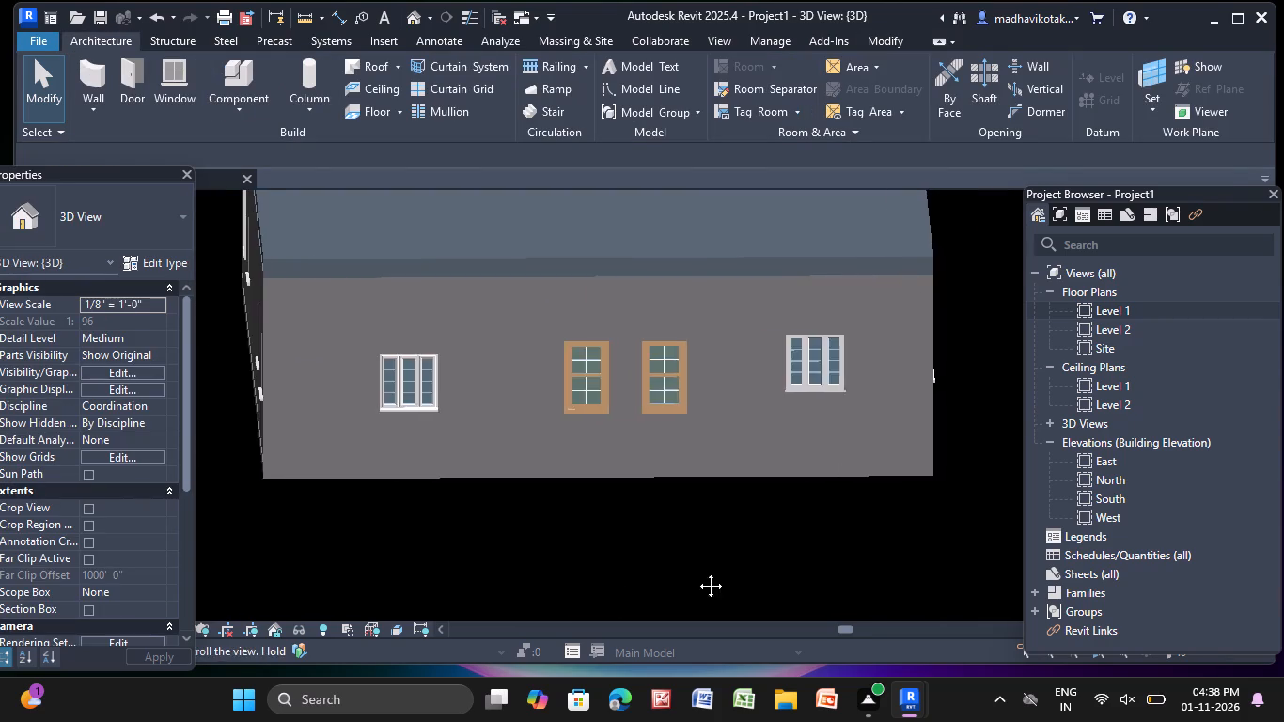
{"action": "middle_click_drag", "start_coordinate": [697, 572], "coordinate": [436, 587]}
{"action": "scroll", "coordinate": [592, 462], "scroll_direction": "up", "scroll_amount": 4}
{"action": "left_click", "coordinate": [547, 342]}
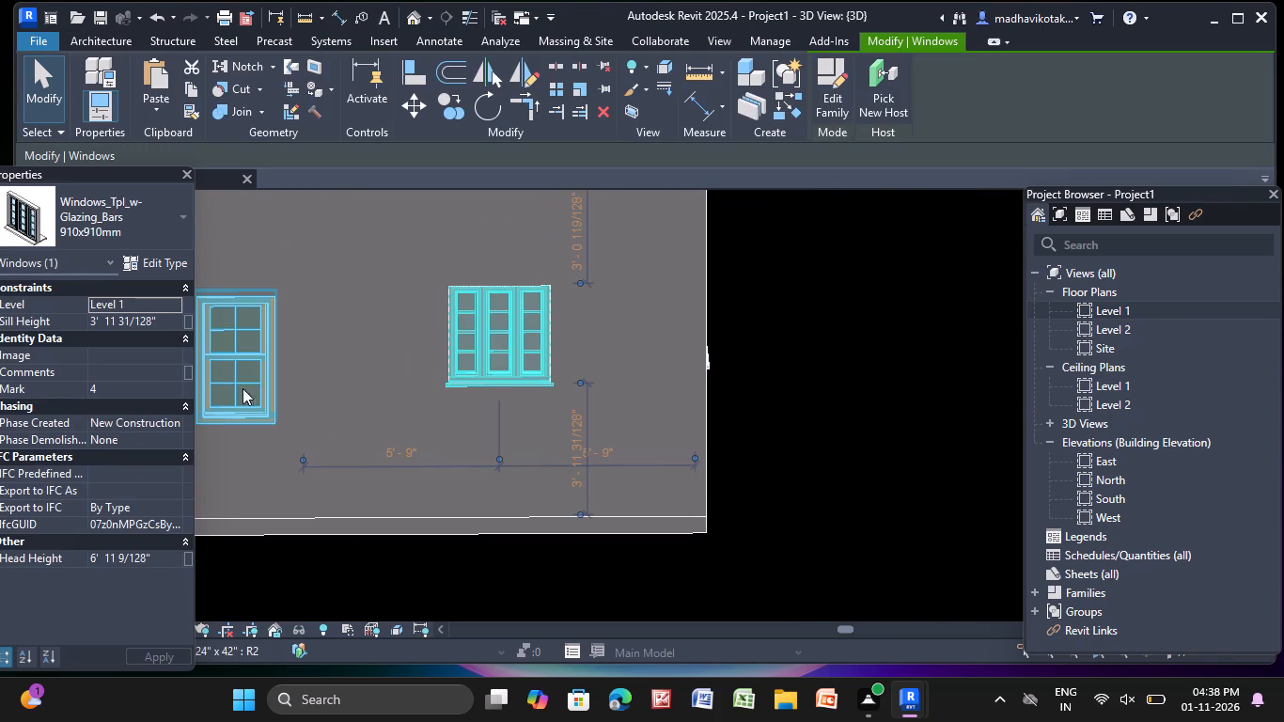
{"action": "left_click", "coordinate": [169, 317]}
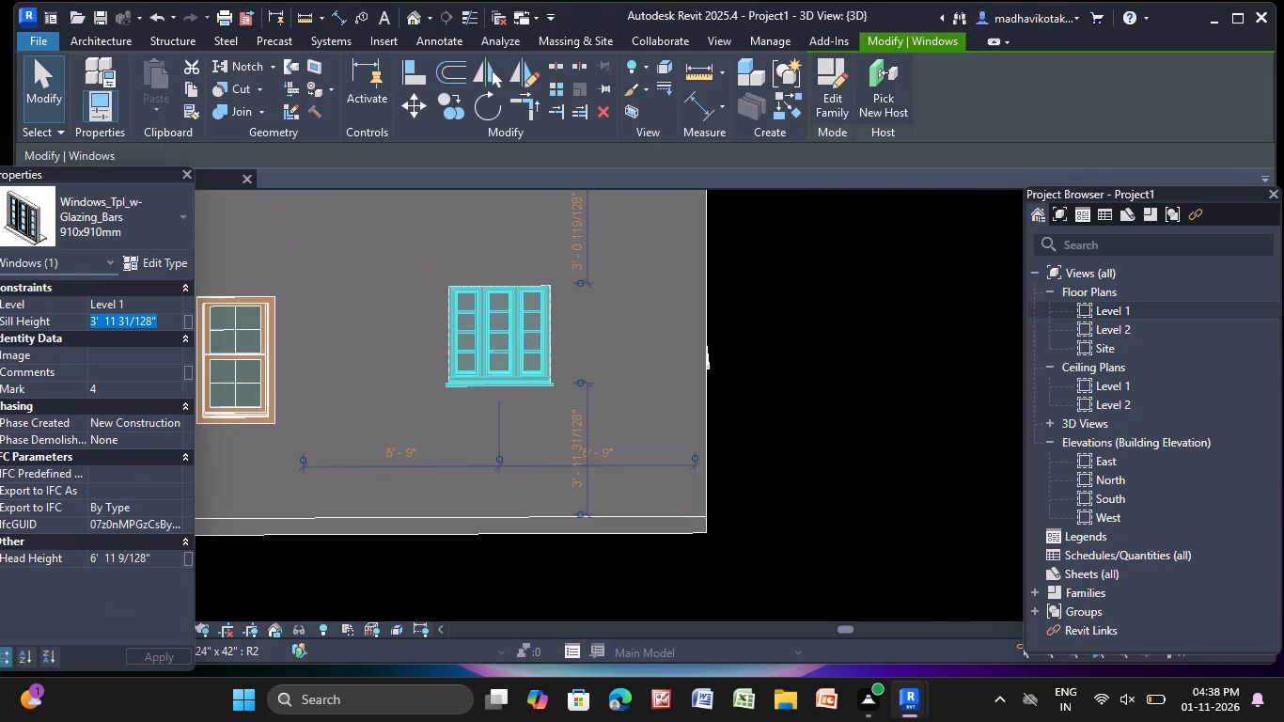
{"action": "key", "text": "BackSpace"}
{"action": "key", "text": "BackSpace"}
{"action": "type", "text": "3'"}
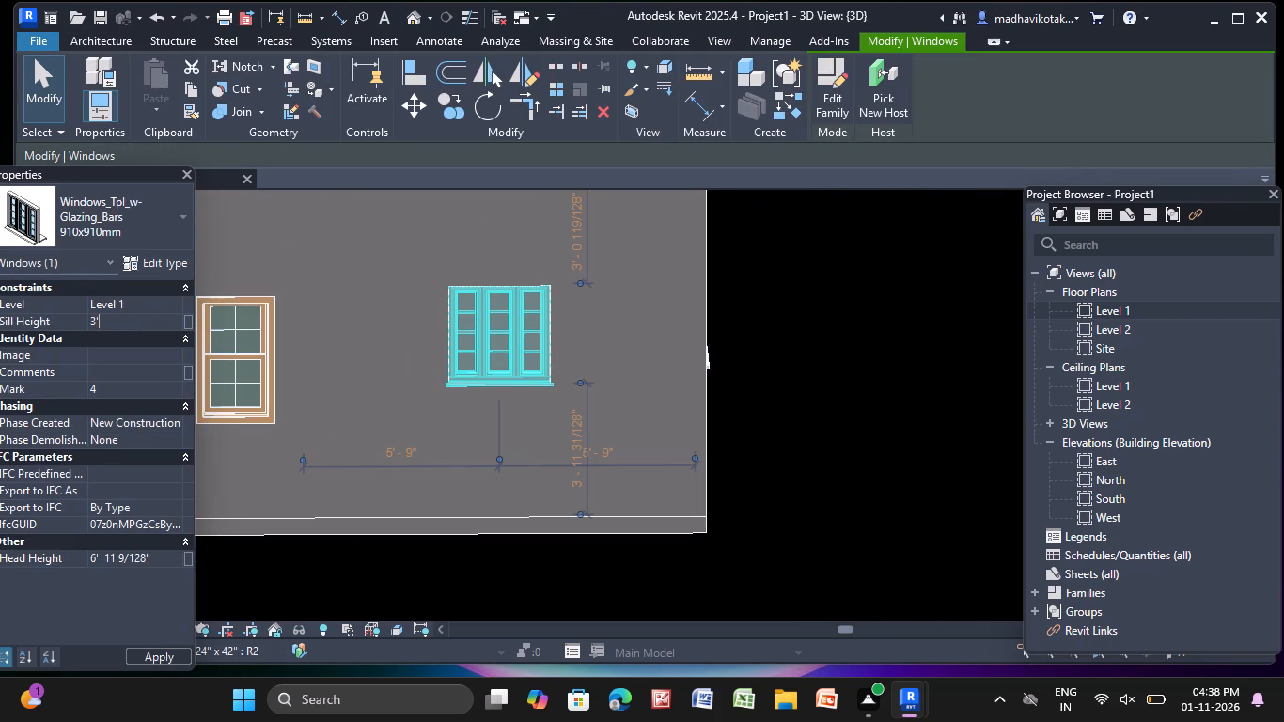
{"action": "key", "text": "Return"}
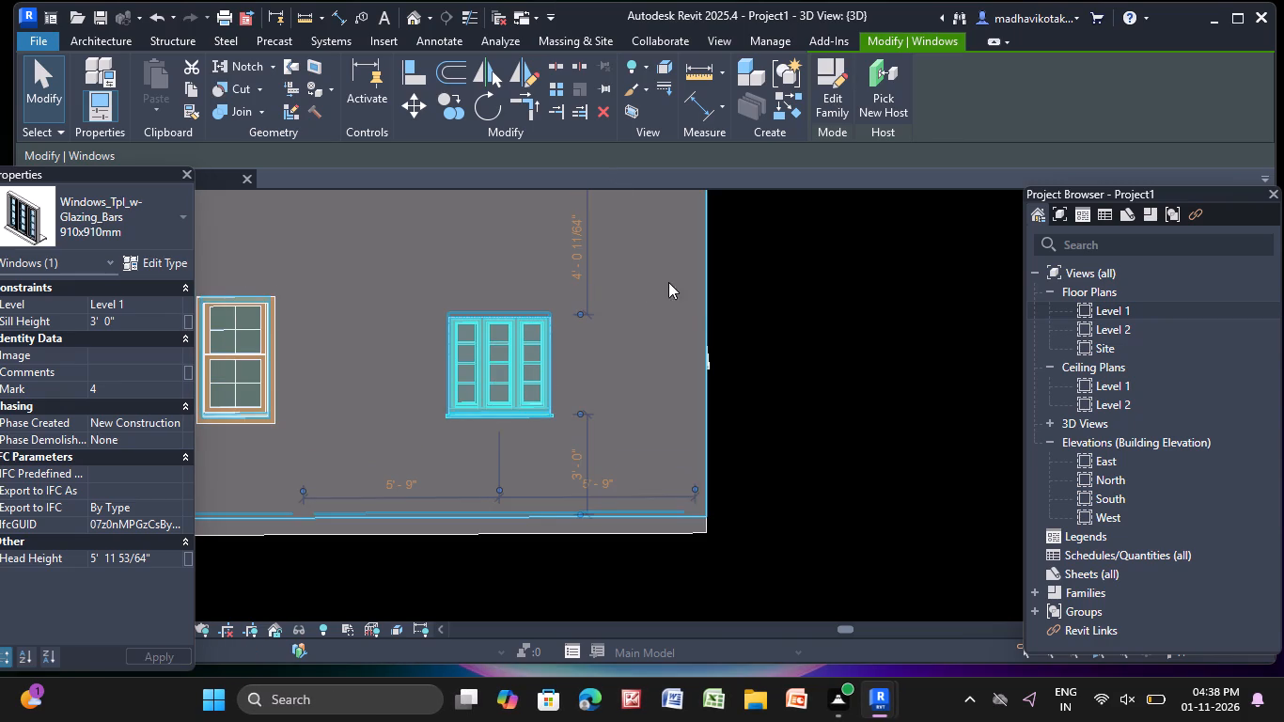
{"action": "key", "text": "Escape"}
Set the sill height of the northernmost 910x910mm glazing-bar window in the west wall to 3' 0".
{"action": "scroll", "coordinate": [765, 304], "scroll_direction": "down", "scroll_amount": 6}
{"action": "scroll", "coordinate": [827, 378], "scroll_direction": "down", "scroll_amount": 3}
{"action": "middle_click_drag", "start_coordinate": [820, 379], "coordinate": [711, 347], "text": "shift"}
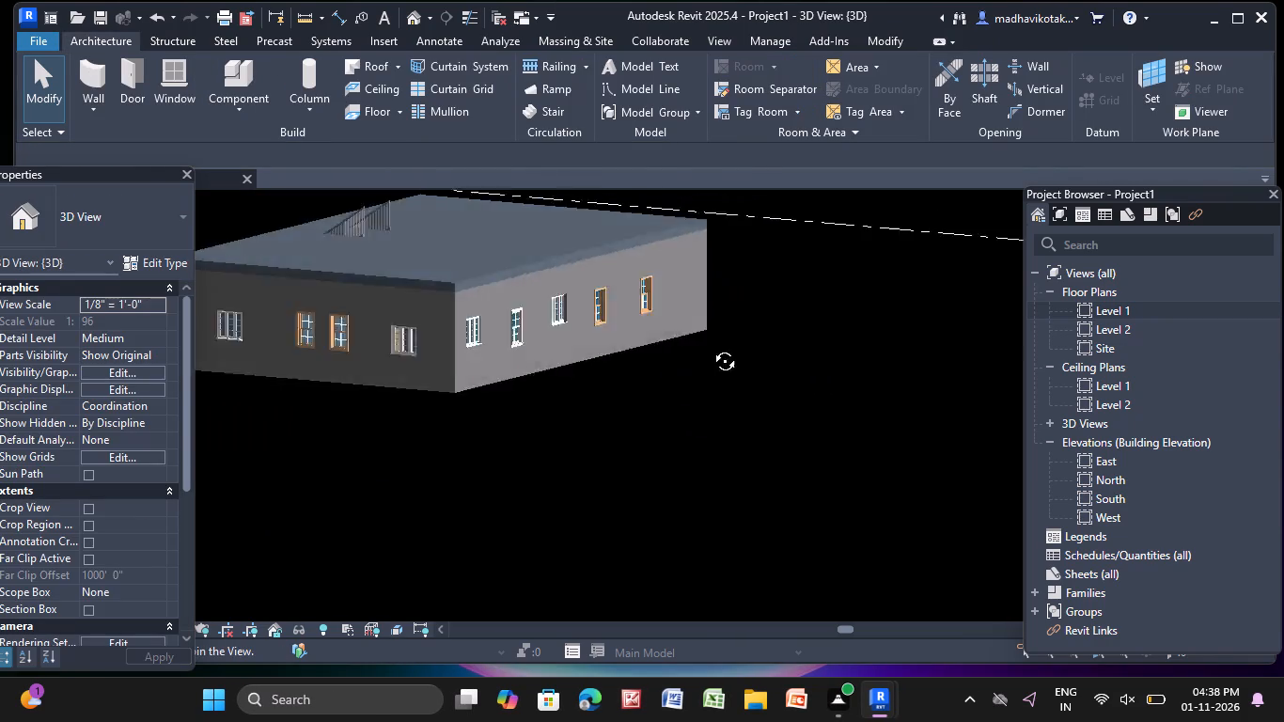
{"action": "middle_click_drag", "start_coordinate": [711, 347], "coordinate": [607, 326], "text": "shift"}
{"action": "scroll", "coordinate": [605, 323], "scroll_direction": "down", "scroll_amount": 4}
{"action": "middle_click_drag", "start_coordinate": [606, 323], "coordinate": [824, 380]}
{"action": "scroll", "coordinate": [633, 390], "scroll_direction": "up", "scroll_amount": 5}
{"action": "scroll", "coordinate": [371, 342], "scroll_direction": "up", "scroll_amount": 2}
{"action": "left_click", "coordinate": [228, 311]}
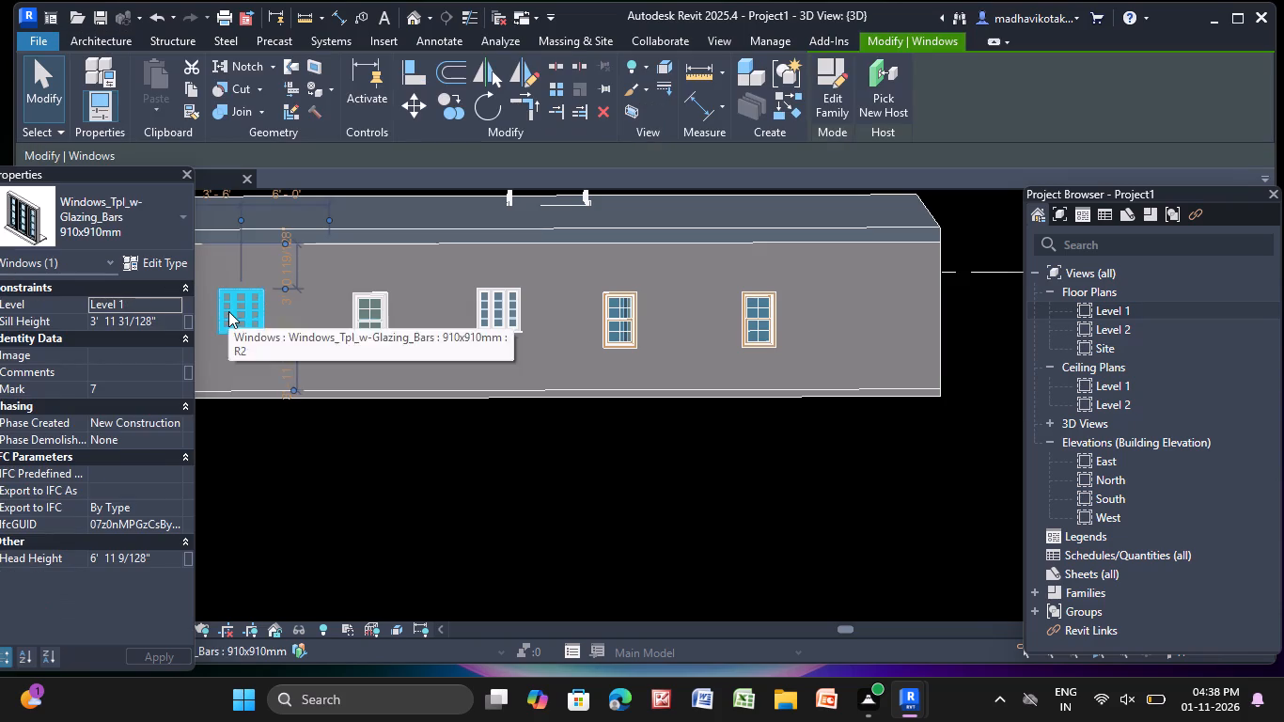
{"action": "left_click", "coordinate": [174, 327]}
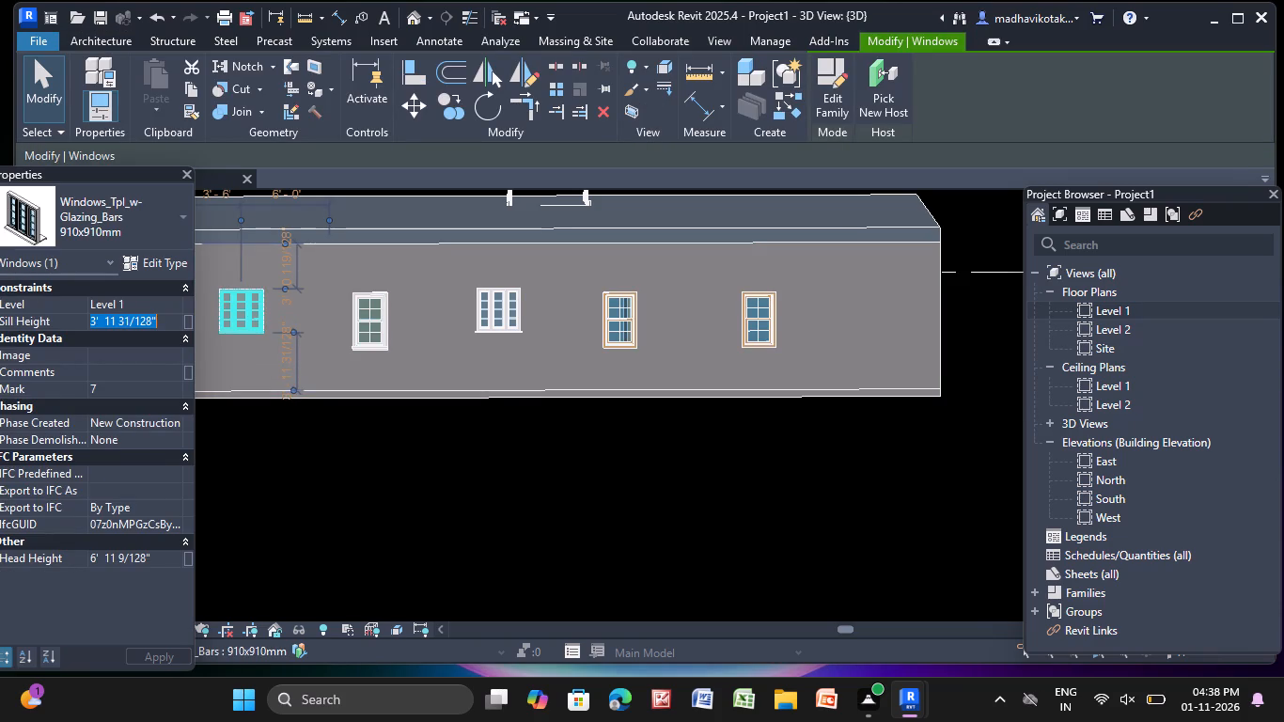
{"action": "key", "text": "BackSpace"}
{"action": "key", "text": "3"}
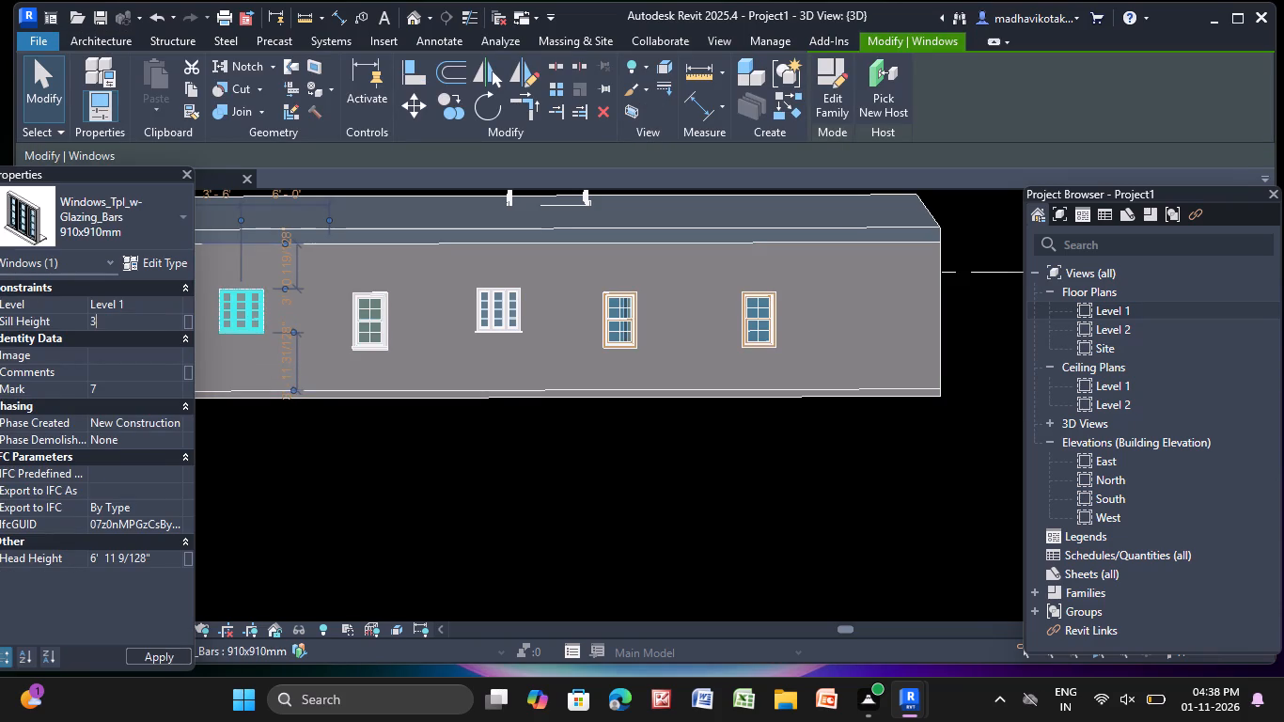
{"action": "key", "text": "apostrophe"}
{"action": "key", "text": "Return"}
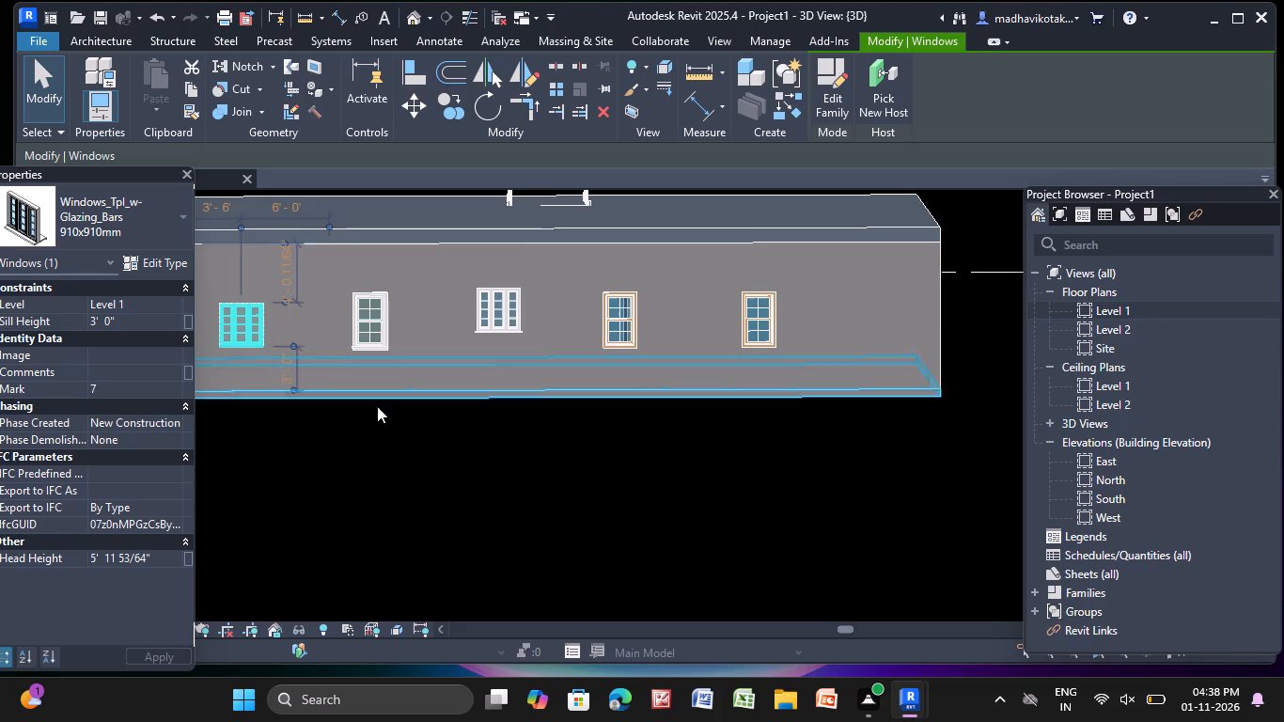
{"action": "key", "text": "Escape"}
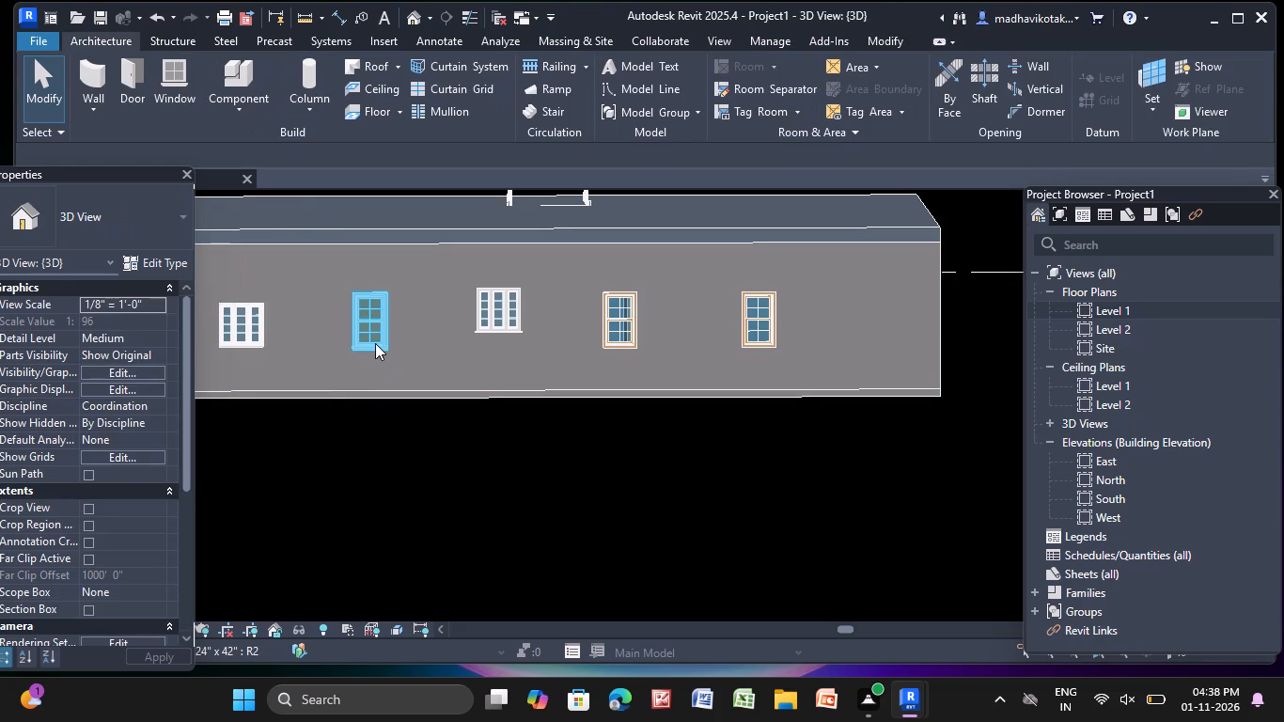
Set the sill height of the 910x910mm glazing-bar window between the double-hung windows in the west wall to 3' 0".
{"action": "left_click", "coordinate": [375, 343]}
{"action": "key", "text": "Escape"}
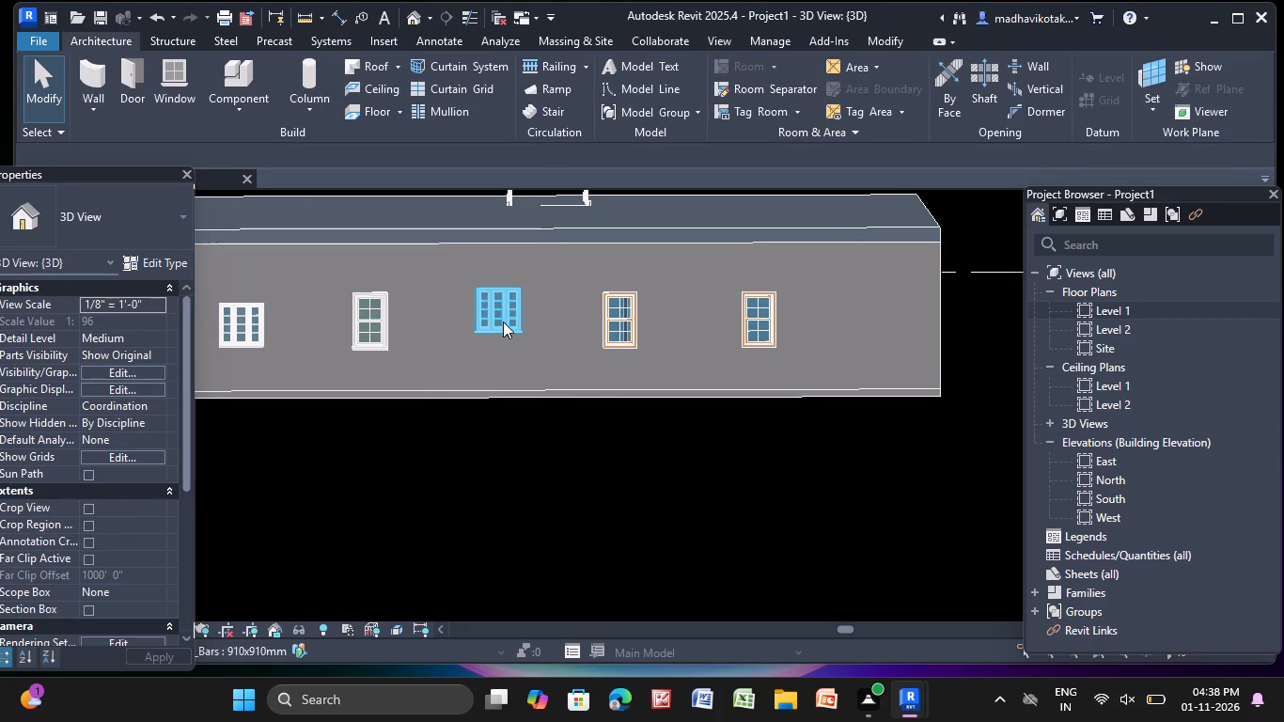
{"action": "left_click", "coordinate": [503, 322]}
{"action": "left_click", "coordinate": [165, 322]}
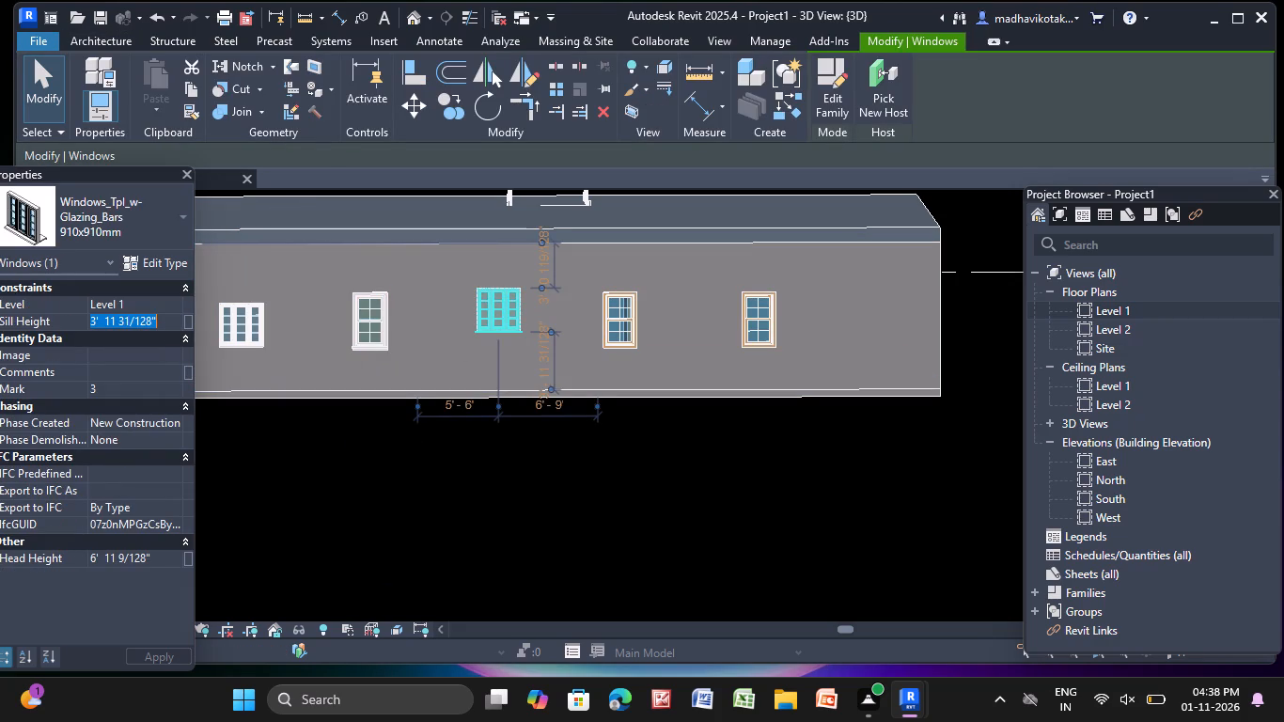
{"action": "key", "text": "BackSpace"}
{"action": "type", "text": "3'"}
{"action": "left_click", "coordinate": [329, 478]}
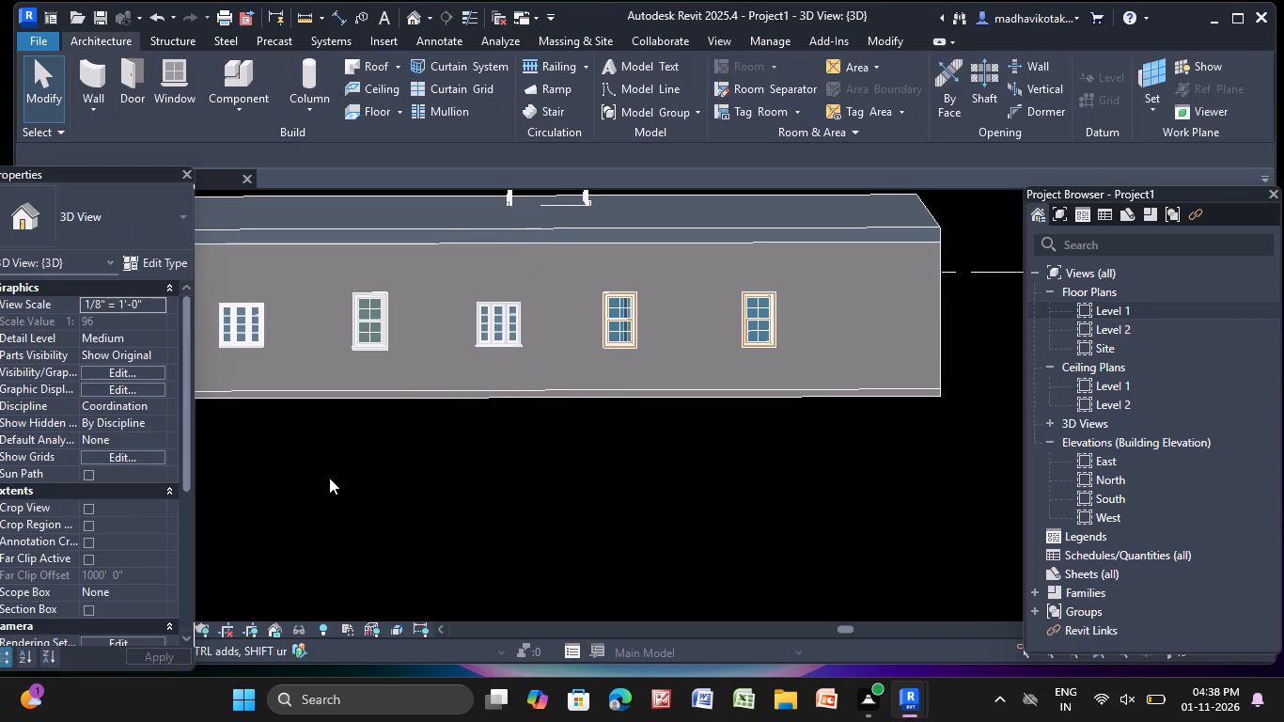
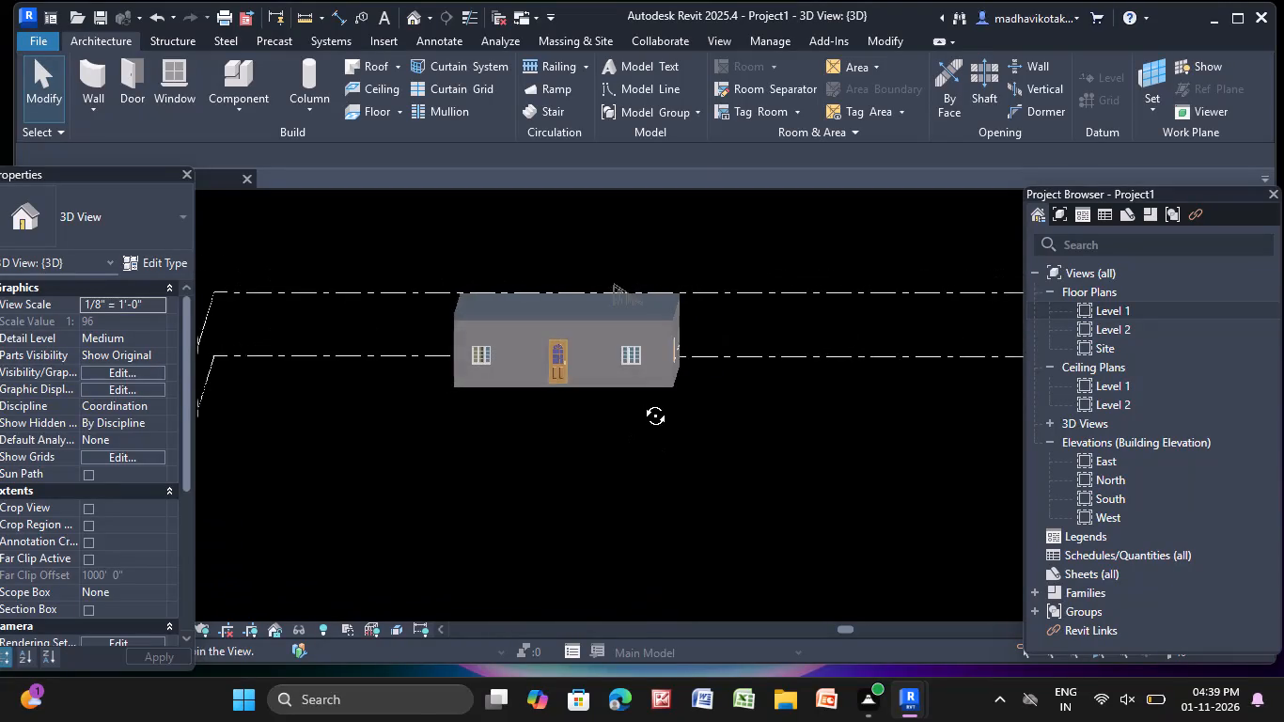
Examine the facade with the entrance door and the roof of the house in the 3D view.
{"action": "scroll", "coordinate": [615, 375], "scroll_direction": "up", "scroll_amount": 6}
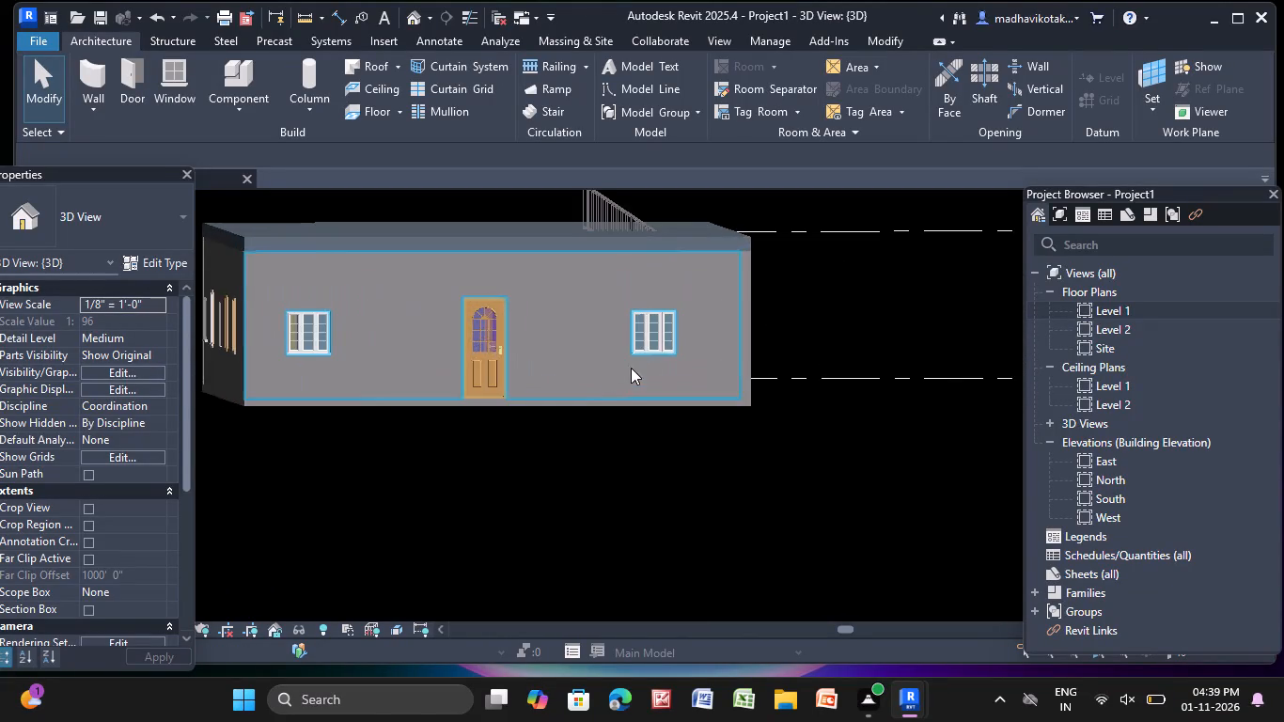
{"action": "scroll", "coordinate": [649, 358], "scroll_direction": "down", "scroll_amount": 2}
{"action": "middle_click_drag", "start_coordinate": [704, 367], "coordinate": [694, 385], "text": "shift"}
{"action": "scroll", "coordinate": [694, 385], "scroll_direction": "down", "scroll_amount": 1, "text": "shift"}
{"action": "middle_click_drag", "start_coordinate": [697, 372], "coordinate": [690, 415]}
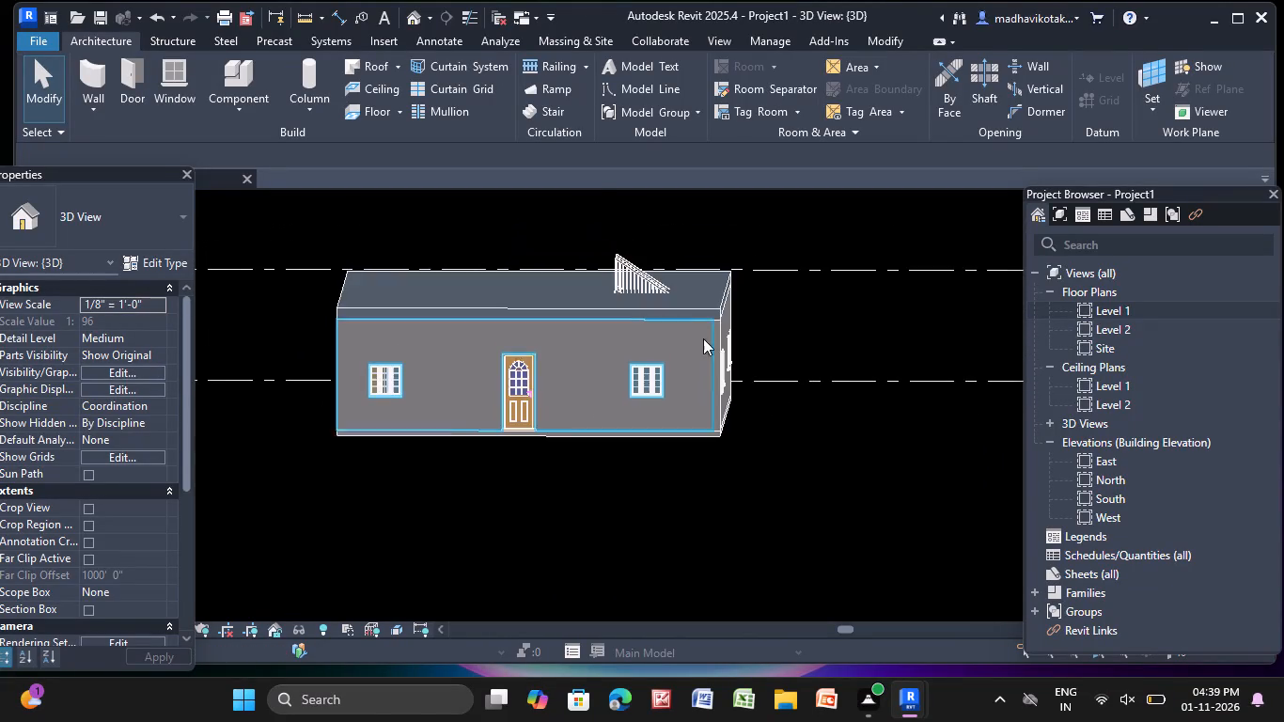
{"action": "middle_click_drag", "start_coordinate": [700, 282], "coordinate": [701, 289]}
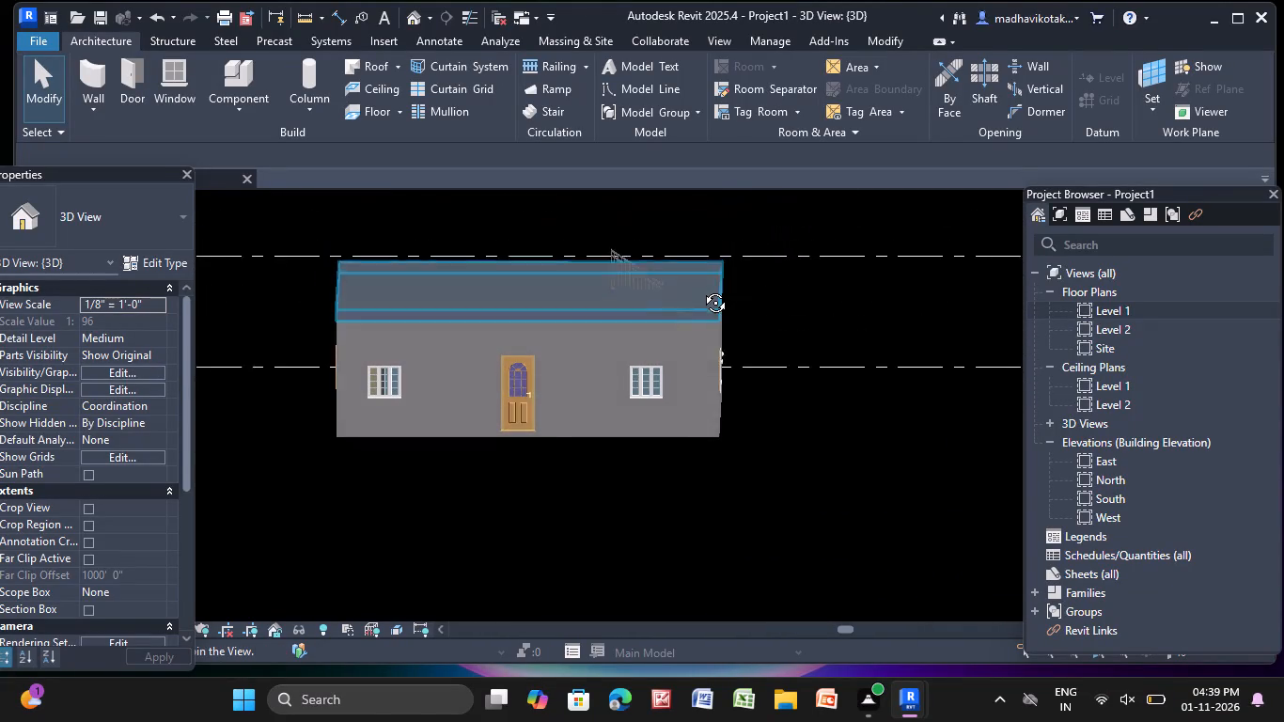
{"action": "middle_click_drag", "start_coordinate": [701, 289], "coordinate": [702, 265]}
{"action": "scroll", "coordinate": [757, 369], "scroll_direction": "up", "scroll_amount": 2}
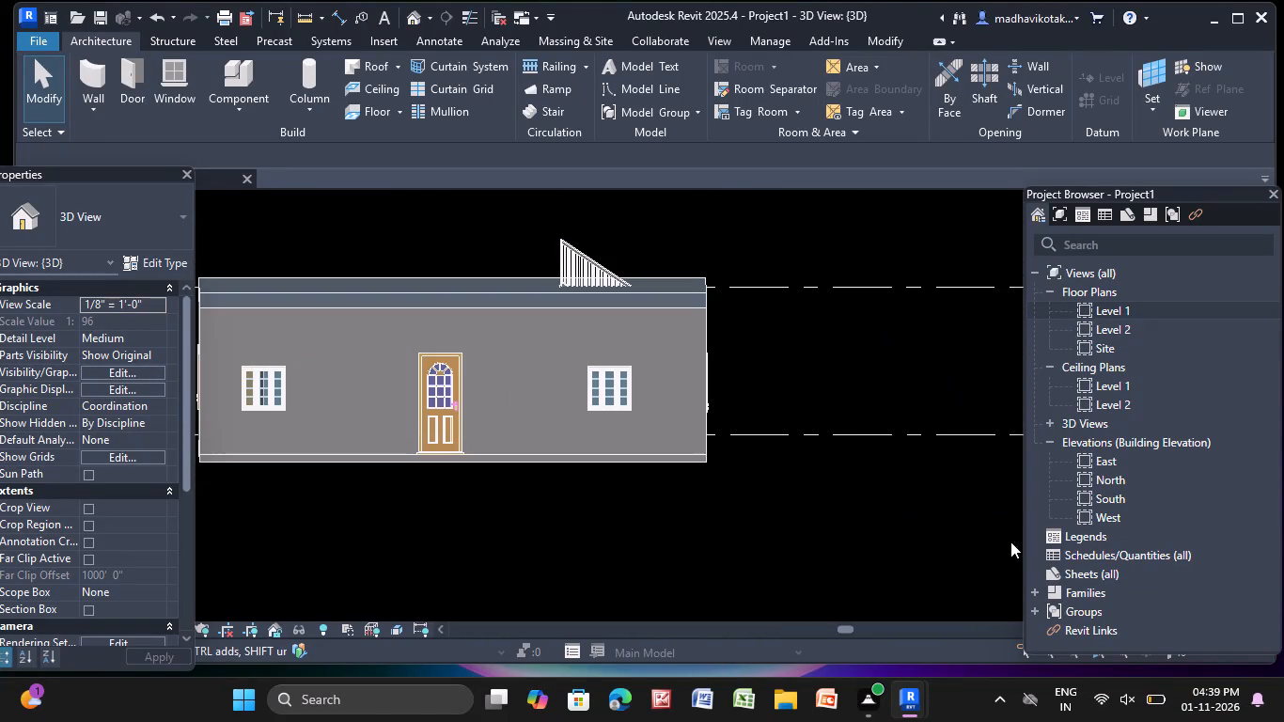
In the North elevation, add two levels above Level 2 by picking existing level lines with a 10' 0" offset.
{"action": "double_click", "coordinate": [1114, 483]}
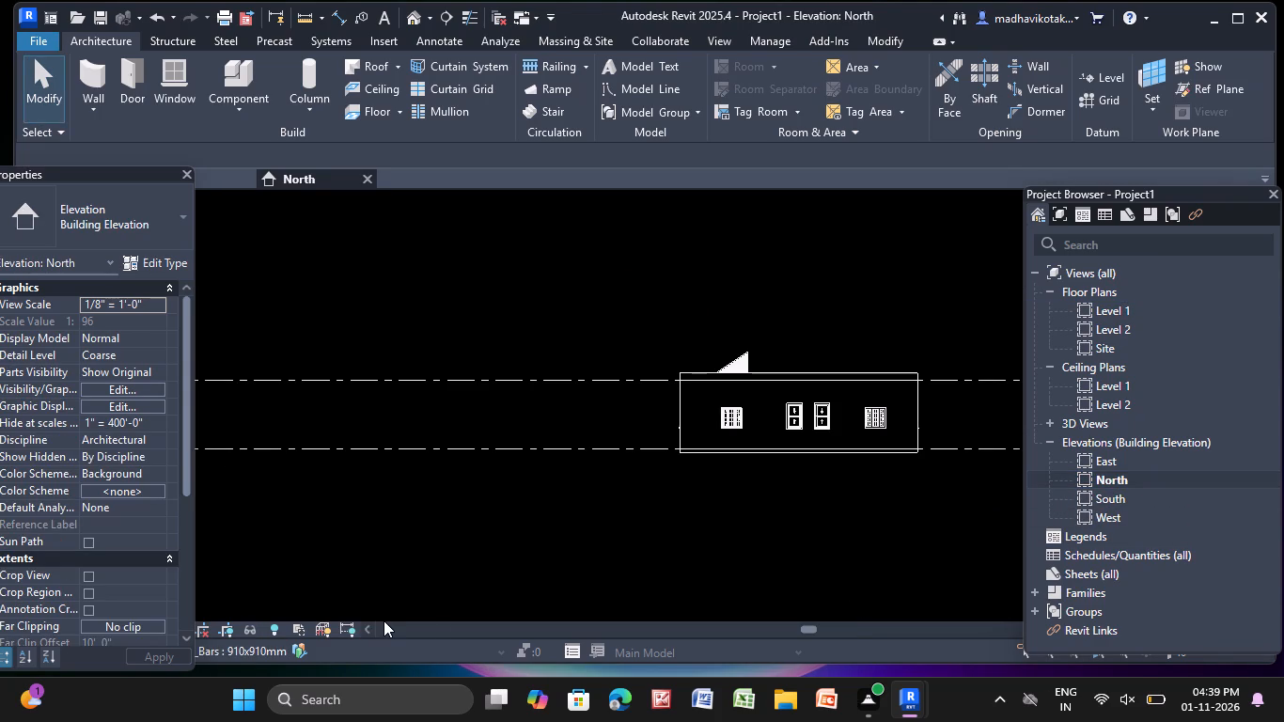
{"action": "scroll", "coordinate": [488, 375], "scroll_direction": "down", "scroll_amount": 4}
{"action": "middle_click_drag", "start_coordinate": [489, 375], "coordinate": [363, 404]}
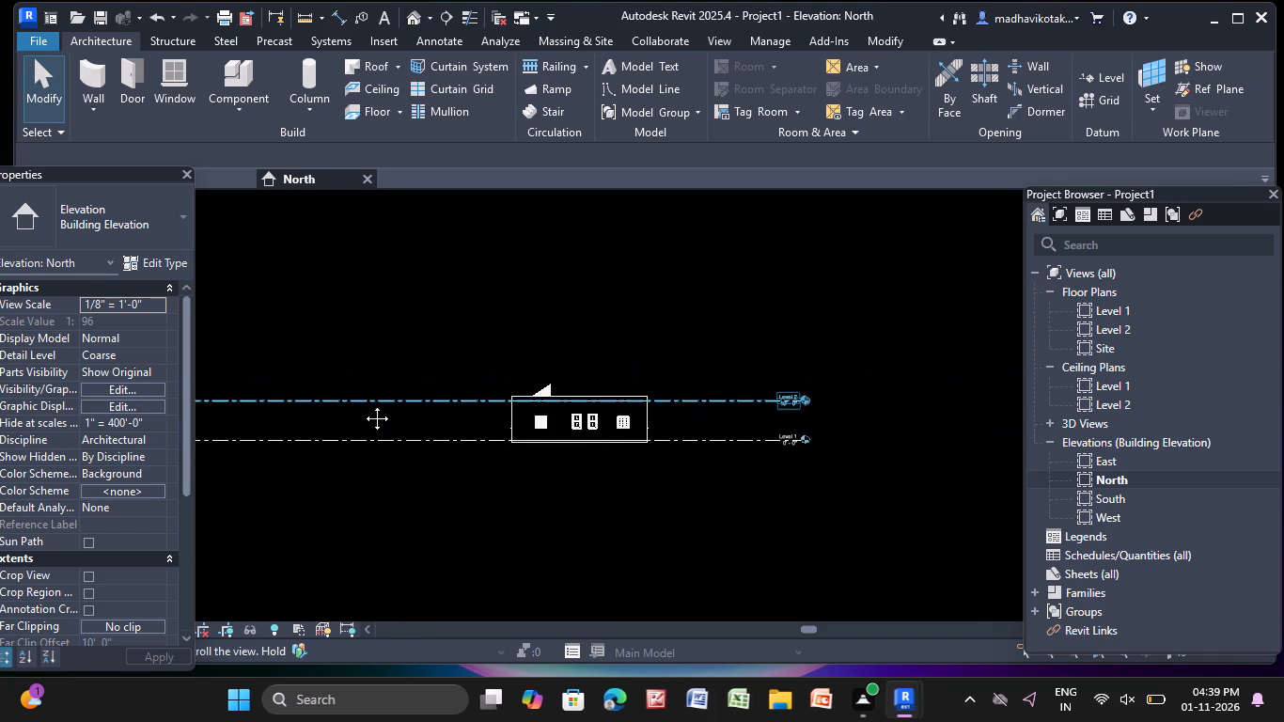
{"action": "middle_click_drag", "start_coordinate": [363, 404], "coordinate": [257, 412]}
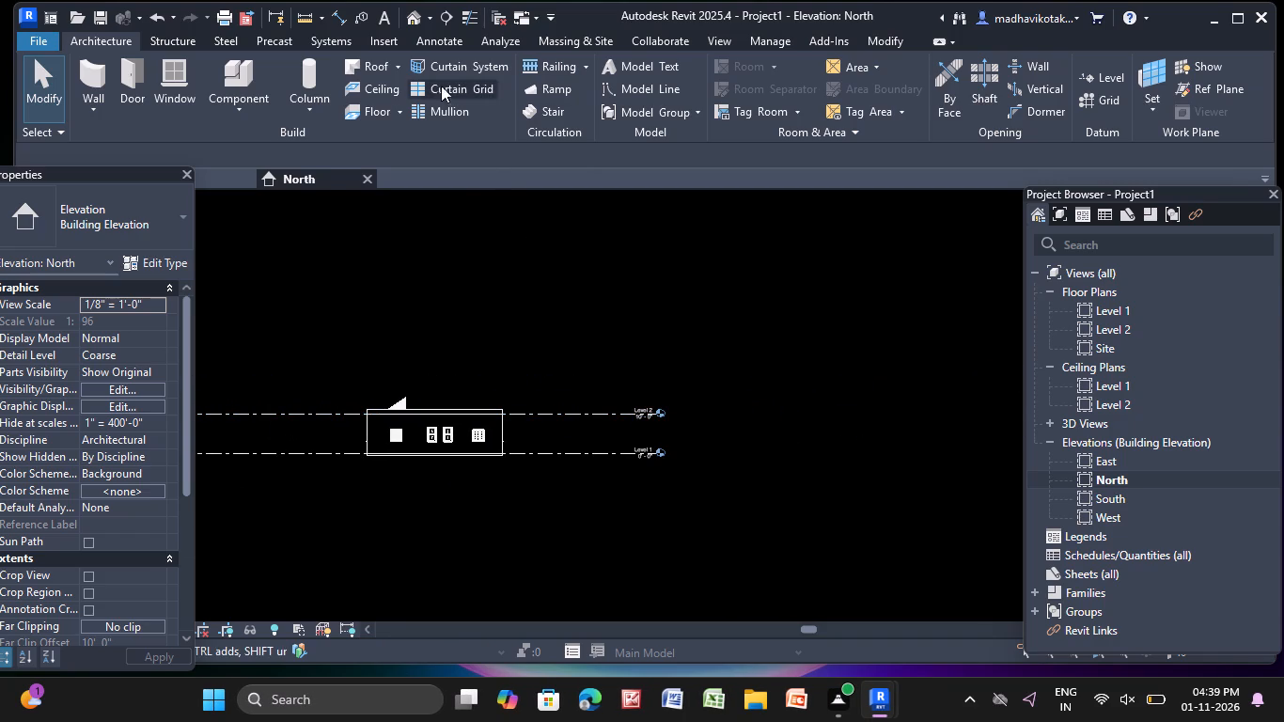
{"action": "left_click", "coordinate": [1093, 72]}
{"action": "left_click", "coordinate": [256, 157]}
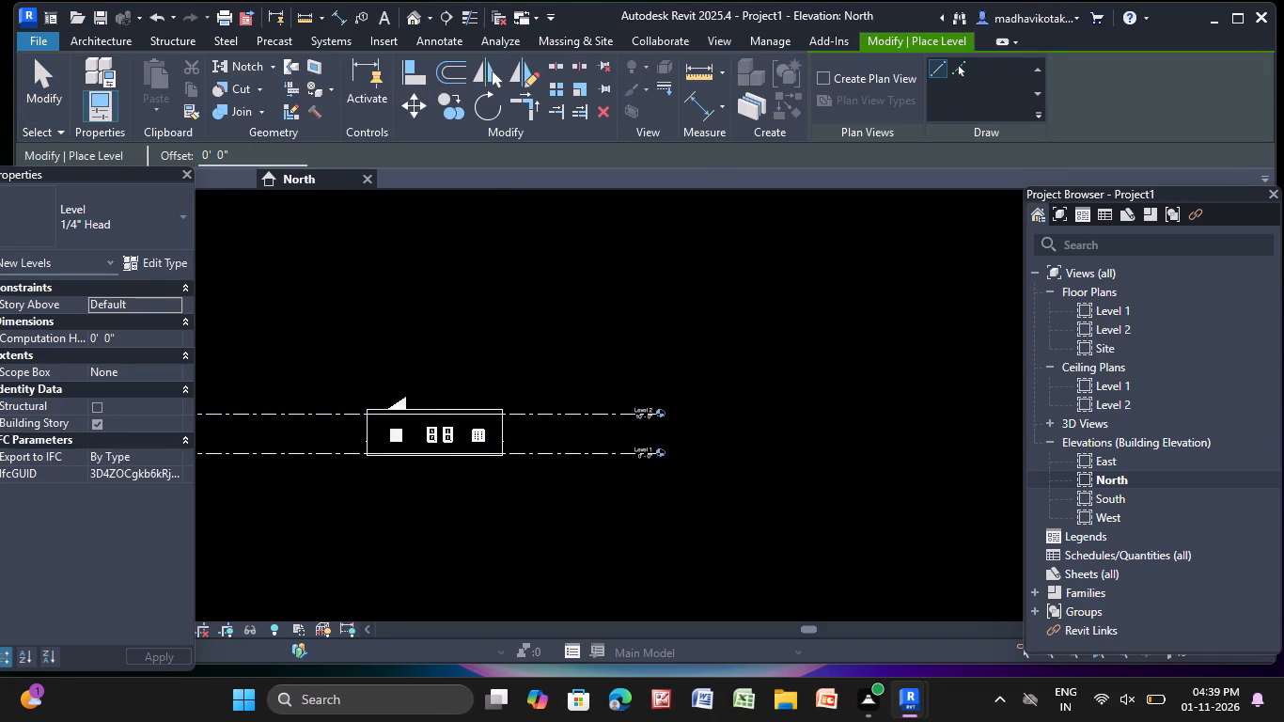
{"action": "key", "text": "BackSpace"}
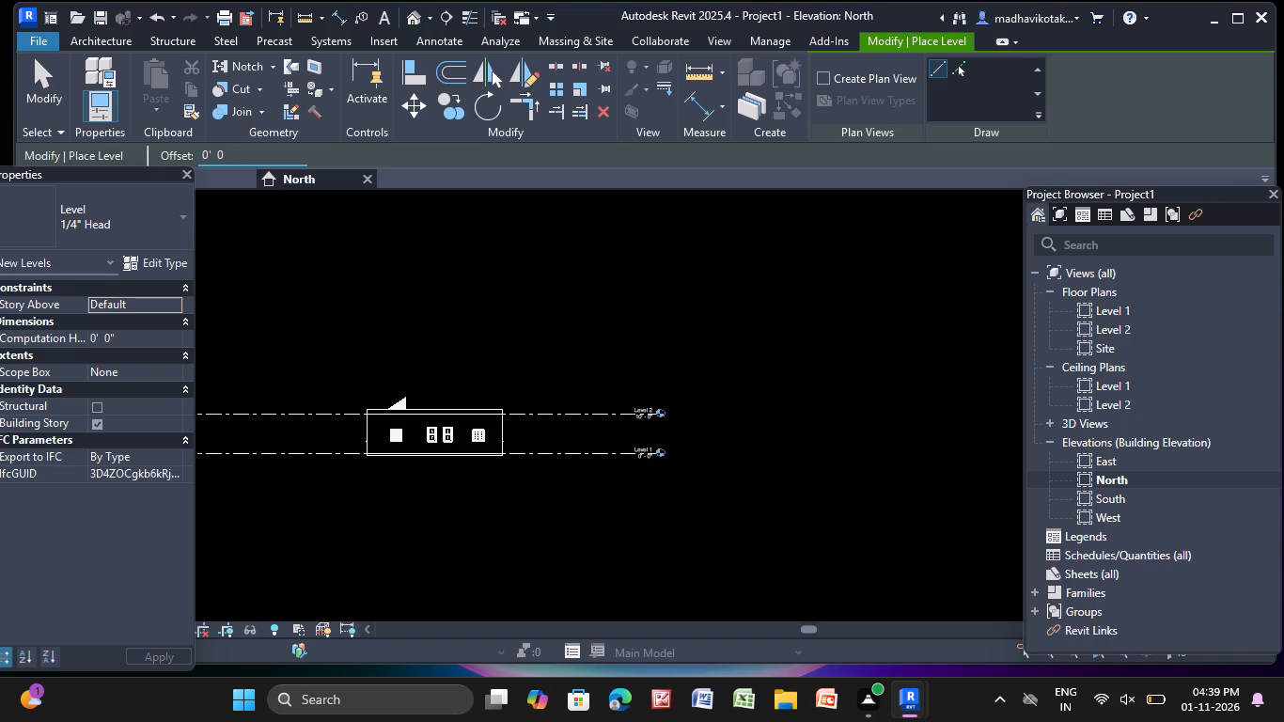
{"action": "key", "text": "BackSpace"}
{"action": "key", "text": "BackSpace"}
{"action": "key", "text": "BackSpace"}
{"action": "key", "text": "BackSpace"}
{"action": "key", "text": "BackSpace"}
{"action": "key", "text": "BackSpace"}
{"action": "type", "text": "10'"}
{"action": "key", "text": "Return"}
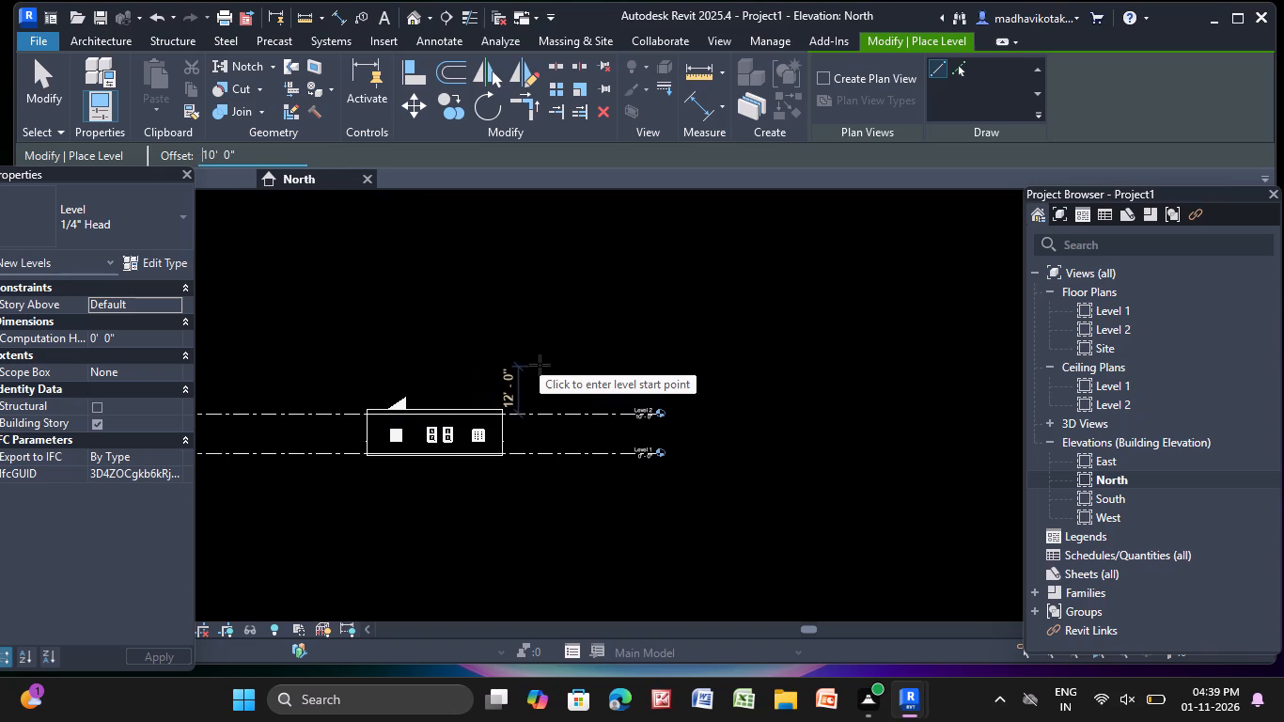
{"action": "left_click", "coordinate": [951, 73]}
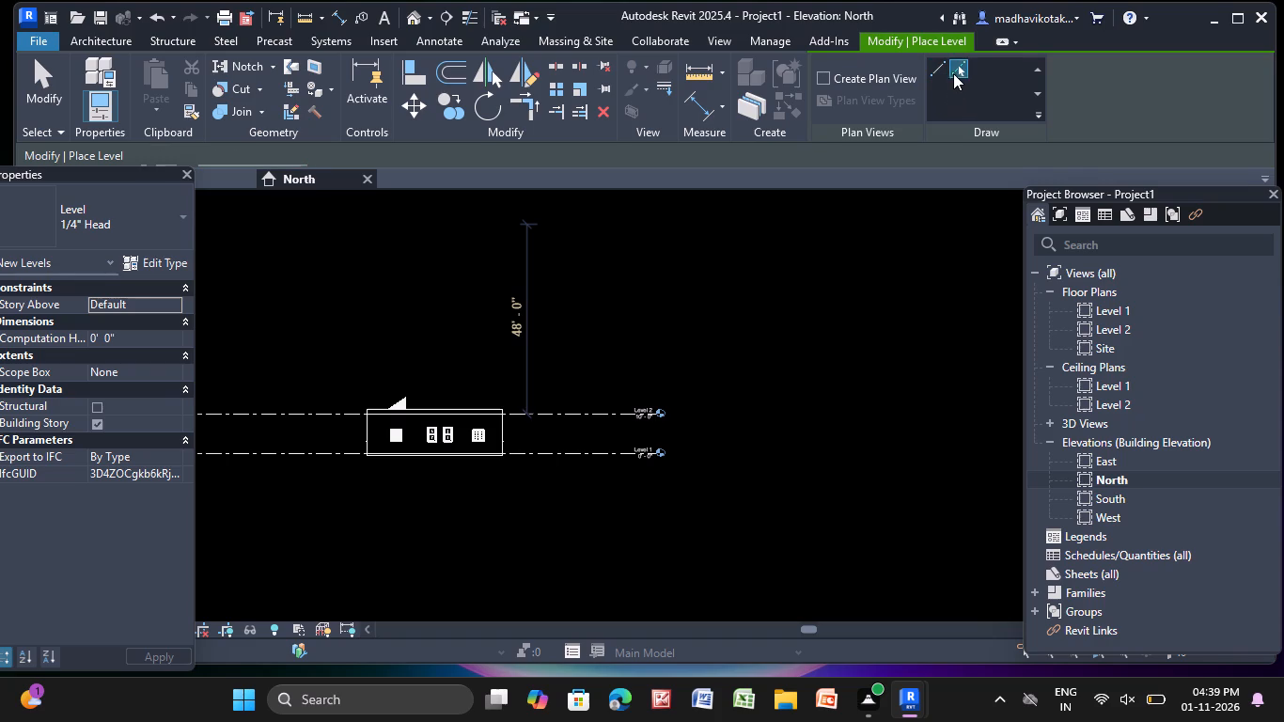
{"action": "left_click", "coordinate": [556, 410]}
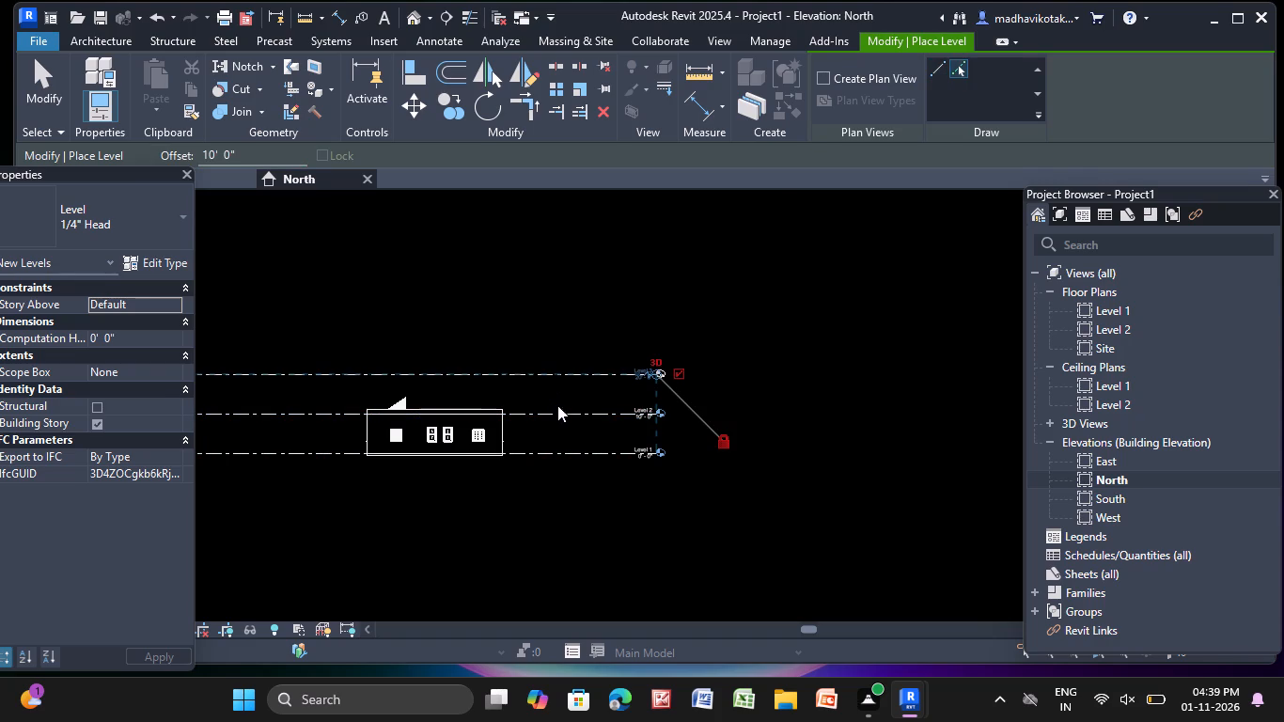
{"action": "left_click", "coordinate": [578, 372]}
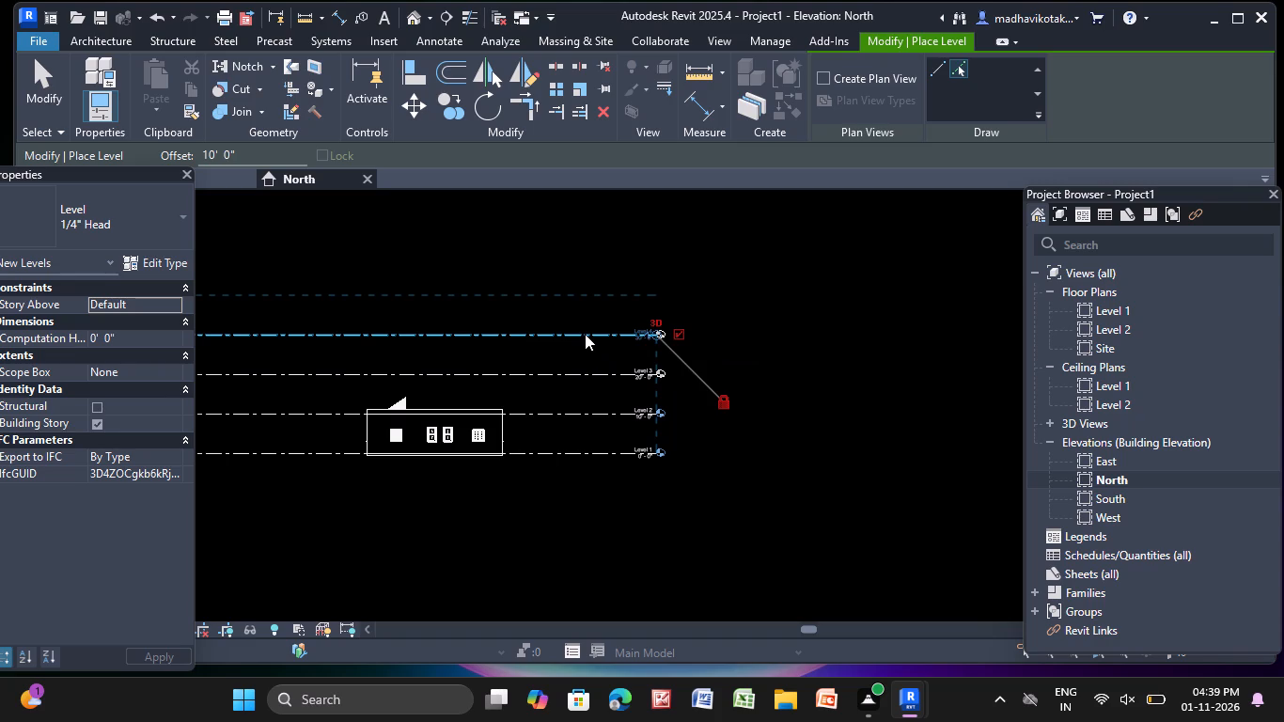
{"action": "key", "text": "Escape"}
{"action": "key", "text": "Escape"}
{"action": "key", "text": "Escape"}
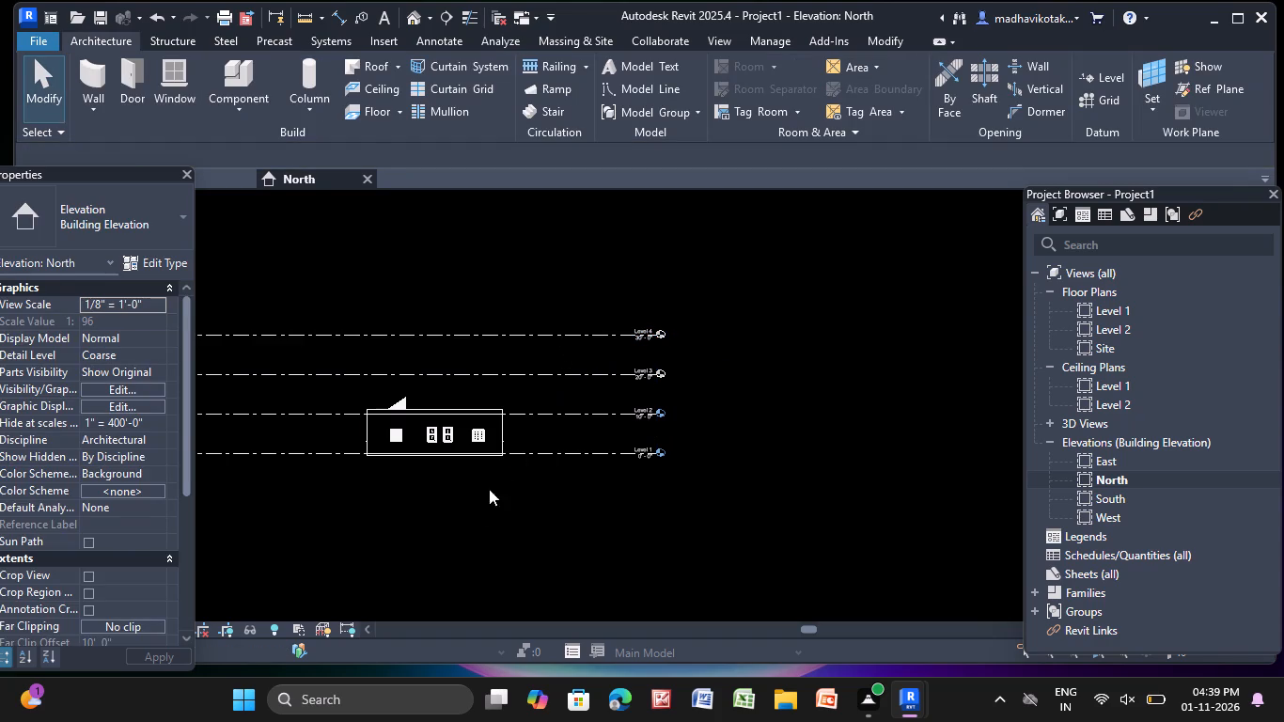
Select the entire Level 1 building in the North elevation, including its walls, windows, roof and stair.
{"action": "middle_click_drag", "start_coordinate": [464, 523], "coordinate": [540, 497]}
{"action": "scroll", "coordinate": [540, 497], "scroll_direction": "up", "scroll_amount": 3}
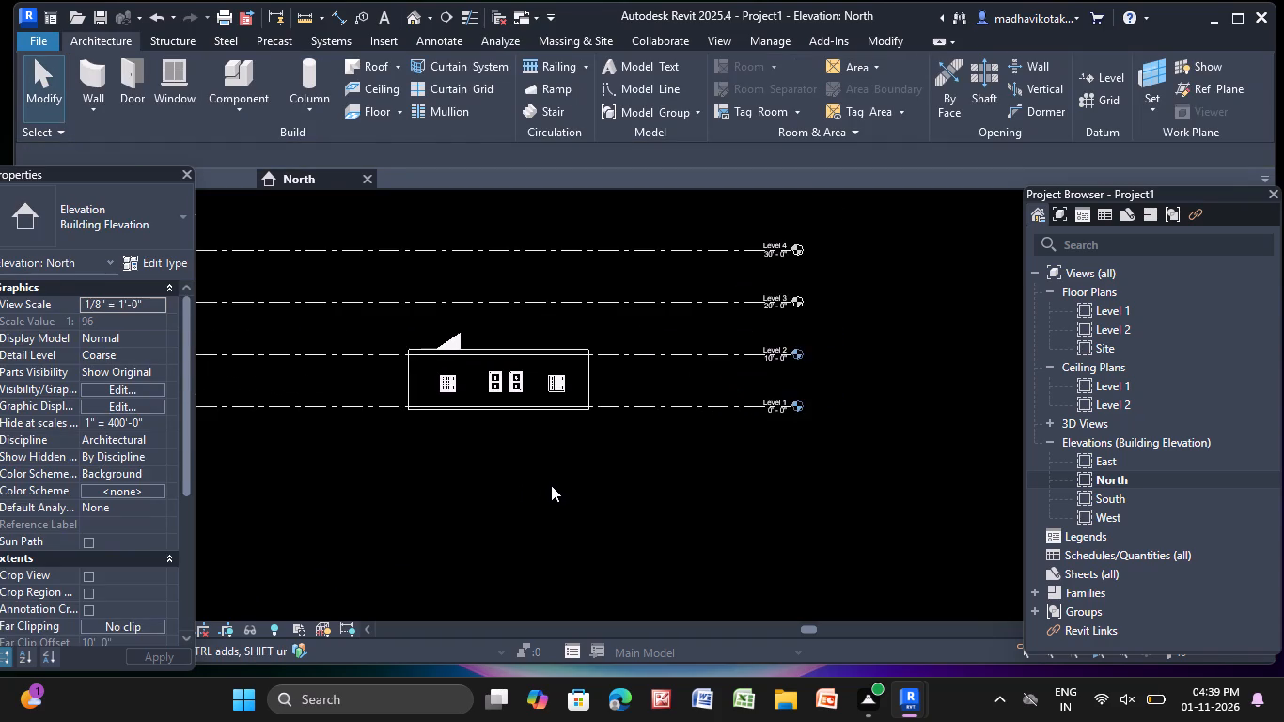
{"action": "middle_click_drag", "start_coordinate": [552, 483], "coordinate": [555, 508]}
{"action": "scroll", "coordinate": [520, 421], "scroll_direction": "up", "scroll_amount": 3}
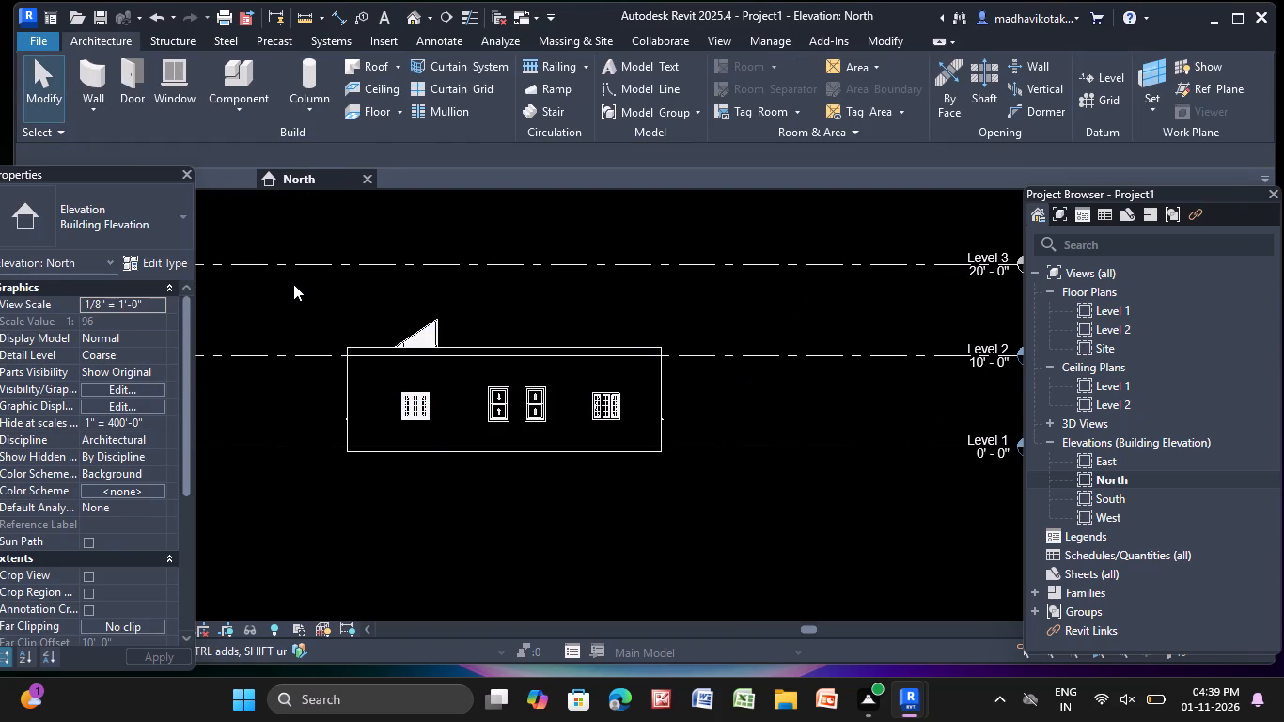
{"action": "left_click_drag", "start_coordinate": [293, 283], "coordinate": [816, 527]}
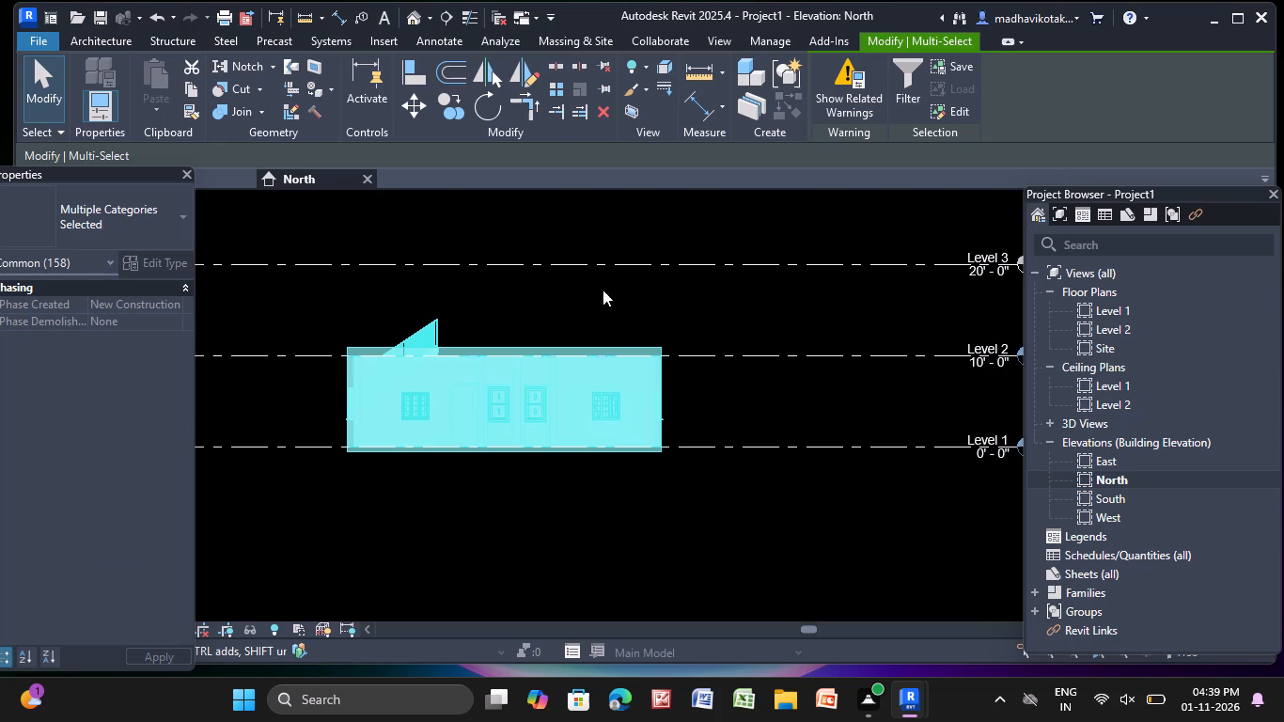
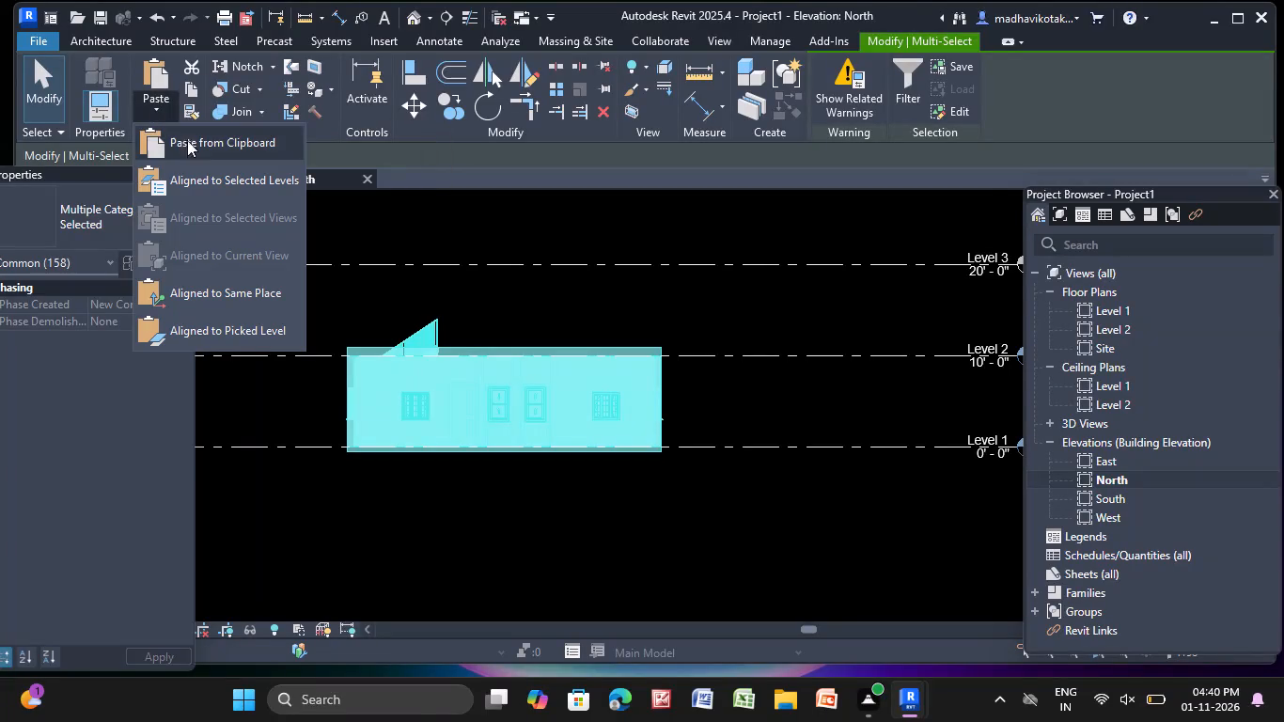
Paste the copied Level 1 building elements aligned to Level 2 and Level 3.
{"action": "left_click", "coordinate": [205, 184]}
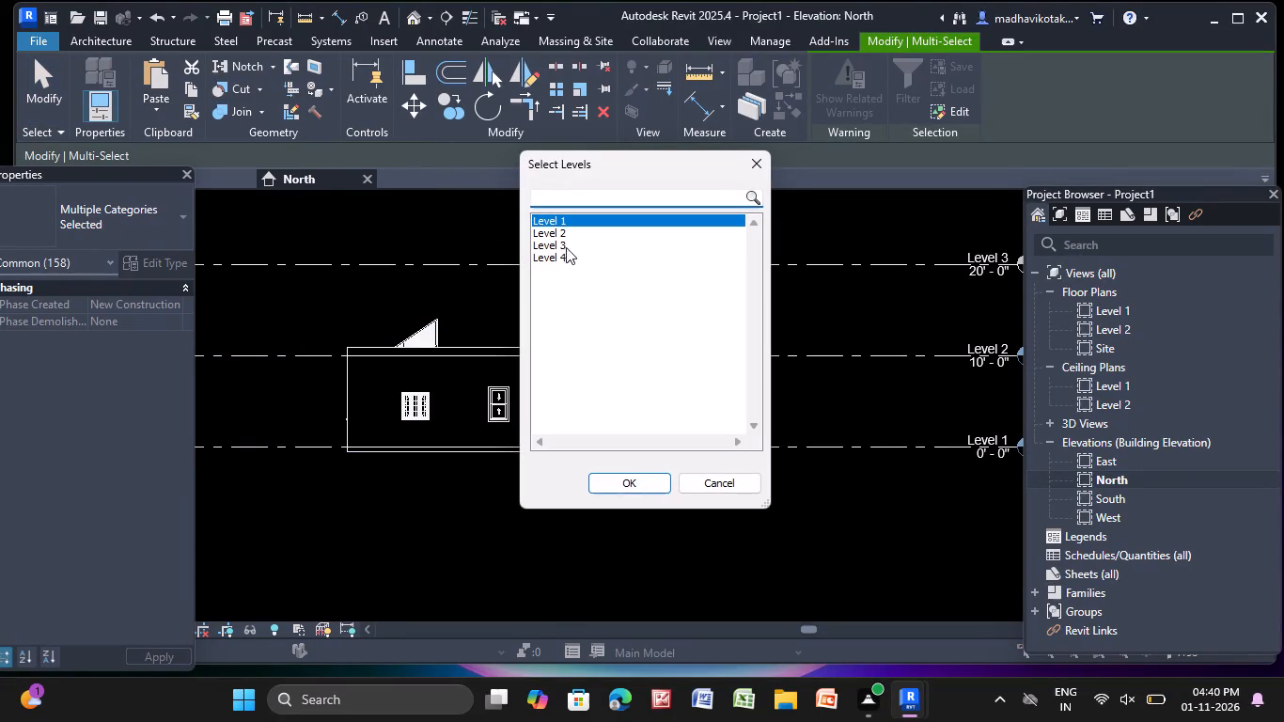
{"action": "left_click_drag", "start_coordinate": [558, 231], "coordinate": [558, 241]}
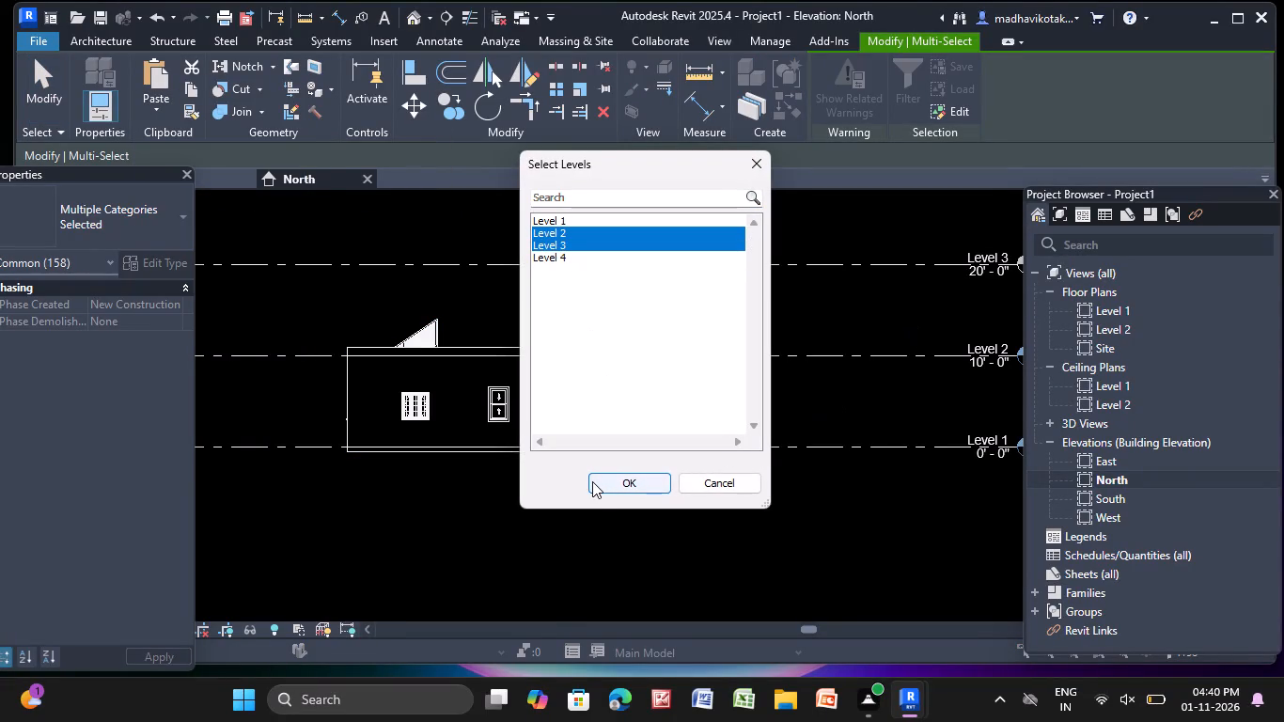
{"action": "left_click", "coordinate": [596, 481]}
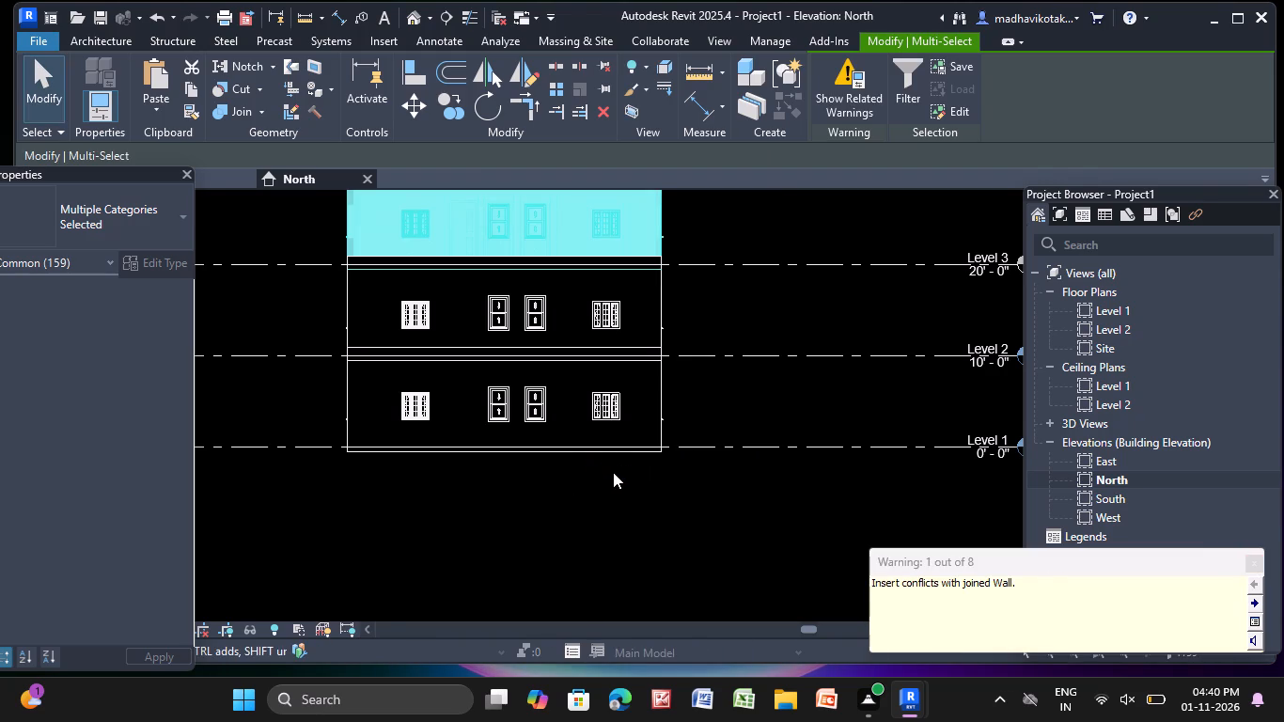
{"action": "key", "text": "Escape"}
{"action": "key", "text": "Escape"}
{"action": "key", "text": "Escape"}
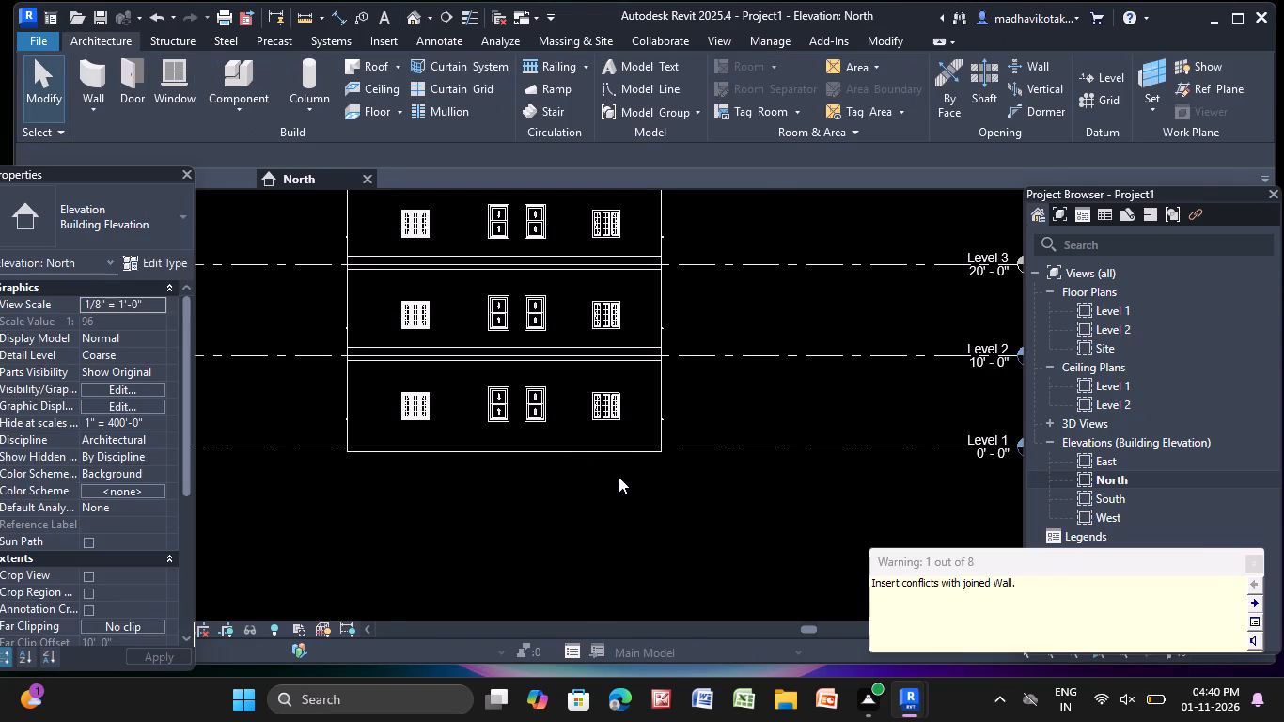
{"action": "key", "text": "Escape"}
{"action": "key", "text": "Escape"}
{"action": "key", "text": "Escape"}
{"action": "key", "text": "Escape"}
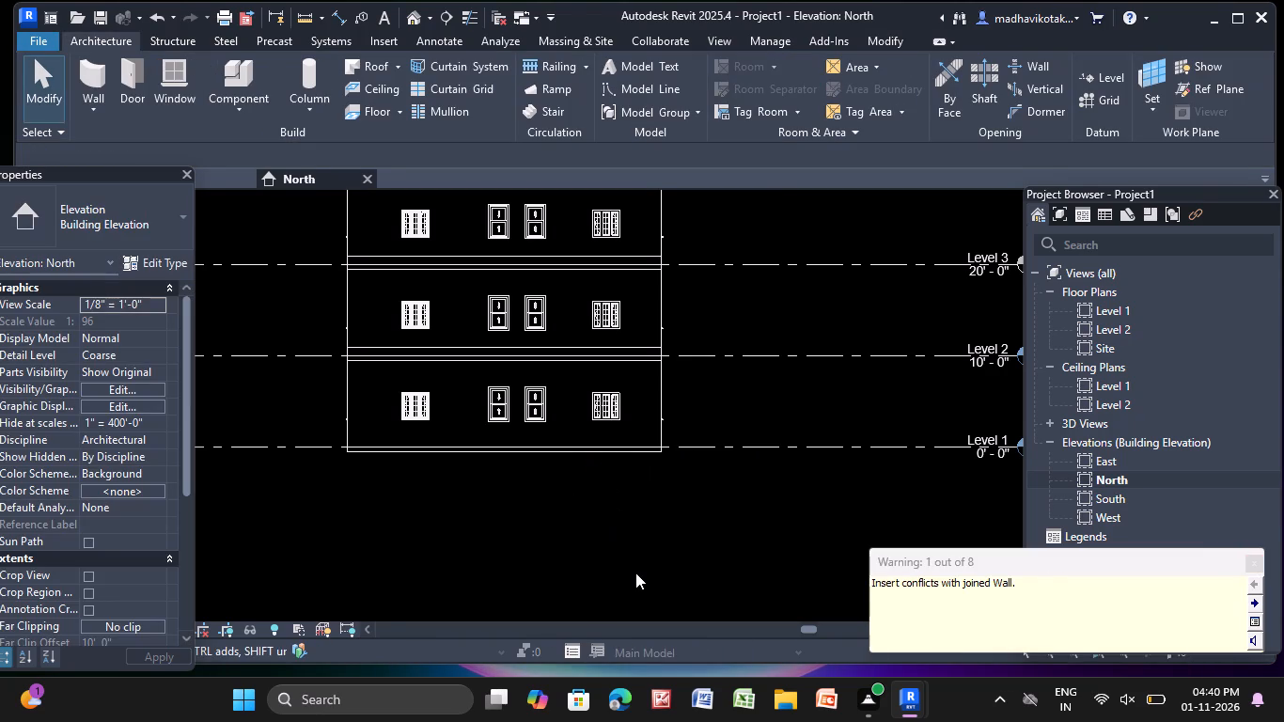
{"action": "key", "text": "Escape"}
{"action": "key", "text": "Escape"}
{"action": "key", "text": "Escape"}
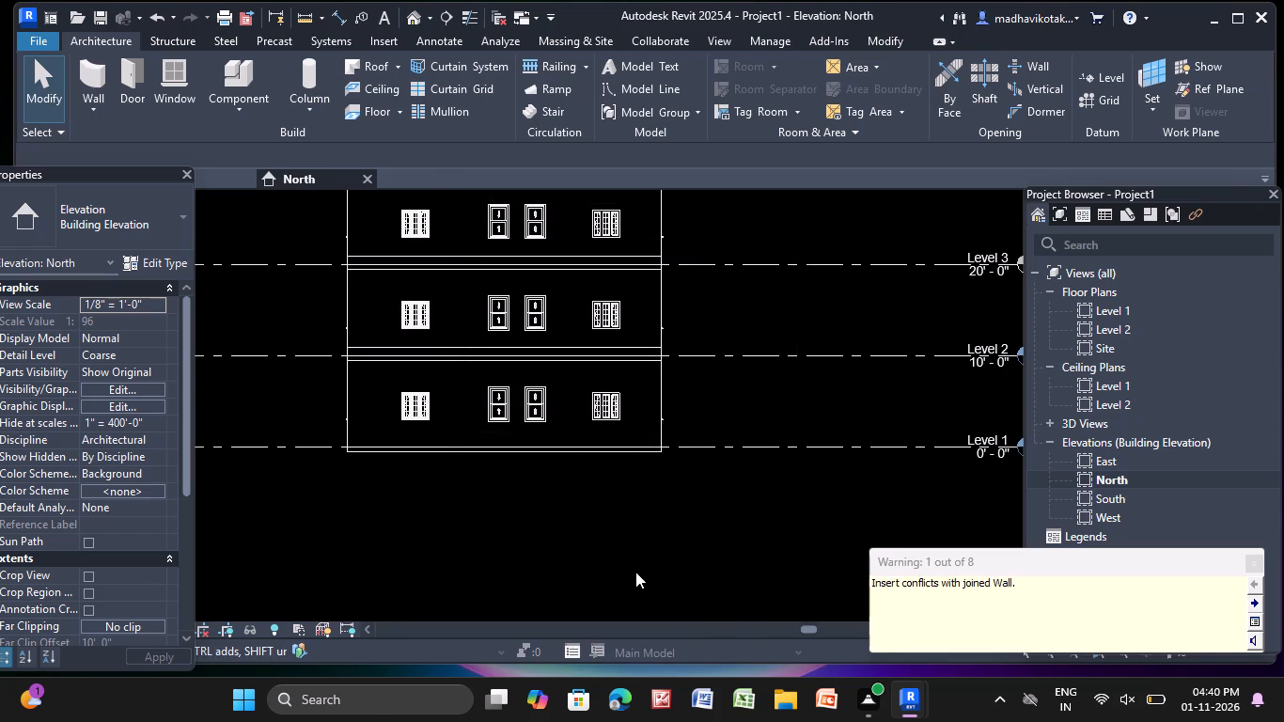
Examine the pasted storeys and their alignment with the level lines in the North elevation.
{"action": "scroll", "coordinate": [634, 583], "scroll_direction": "down", "scroll_amount": 4}
{"action": "middle_click", "coordinate": [634, 583]}
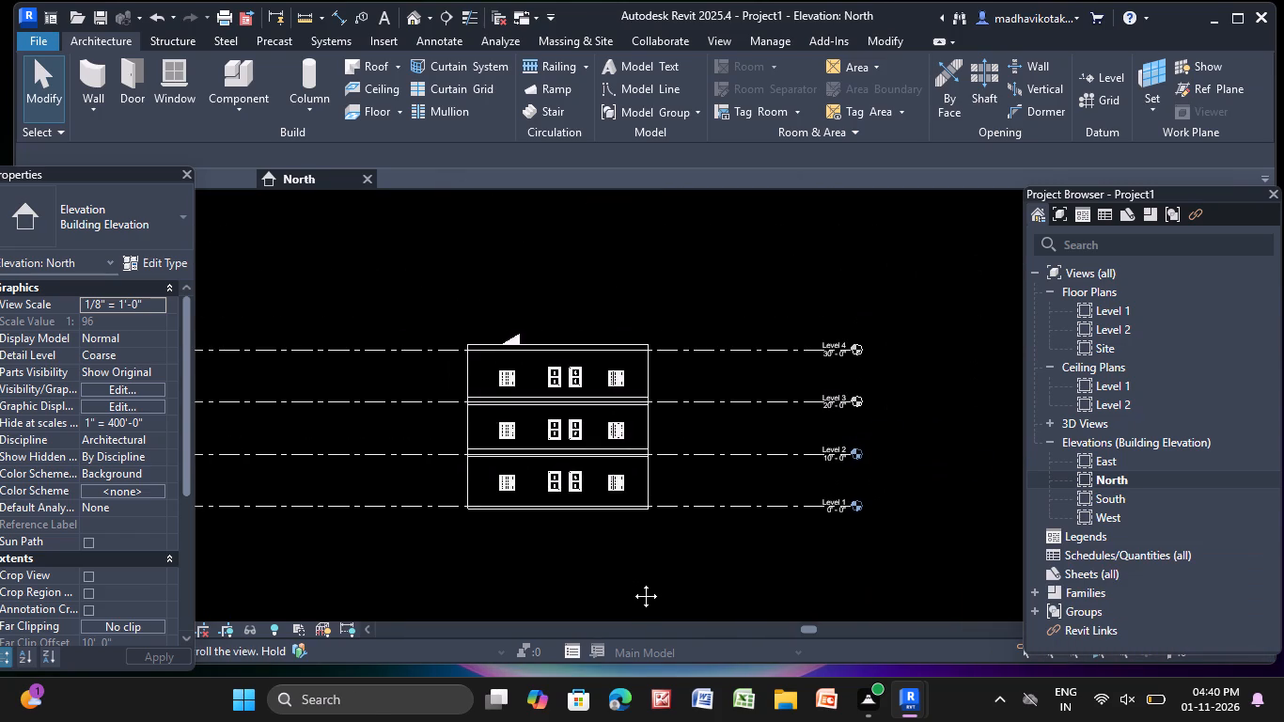
{"action": "scroll", "coordinate": [558, 485], "scroll_direction": "up", "scroll_amount": 6}
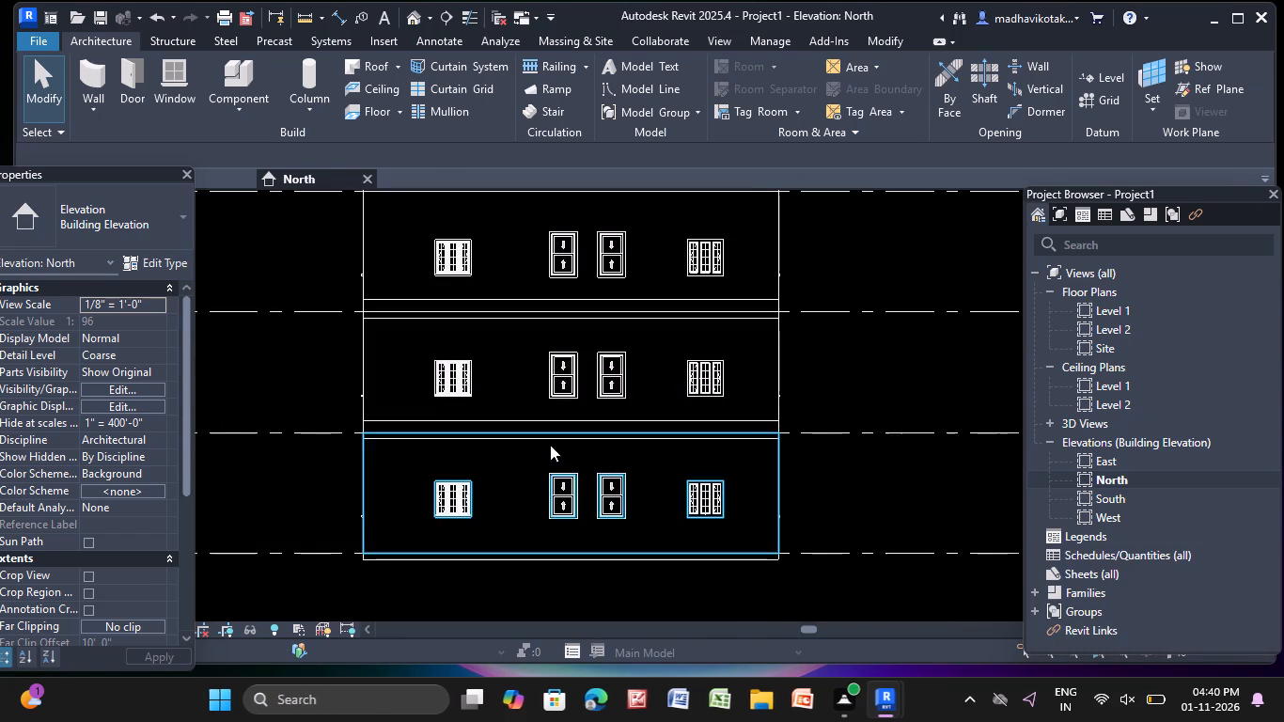
{"action": "scroll", "coordinate": [551, 435], "scroll_direction": "up", "scroll_amount": 1}
{"action": "middle_click_drag", "start_coordinate": [552, 432], "coordinate": [520, 482]}
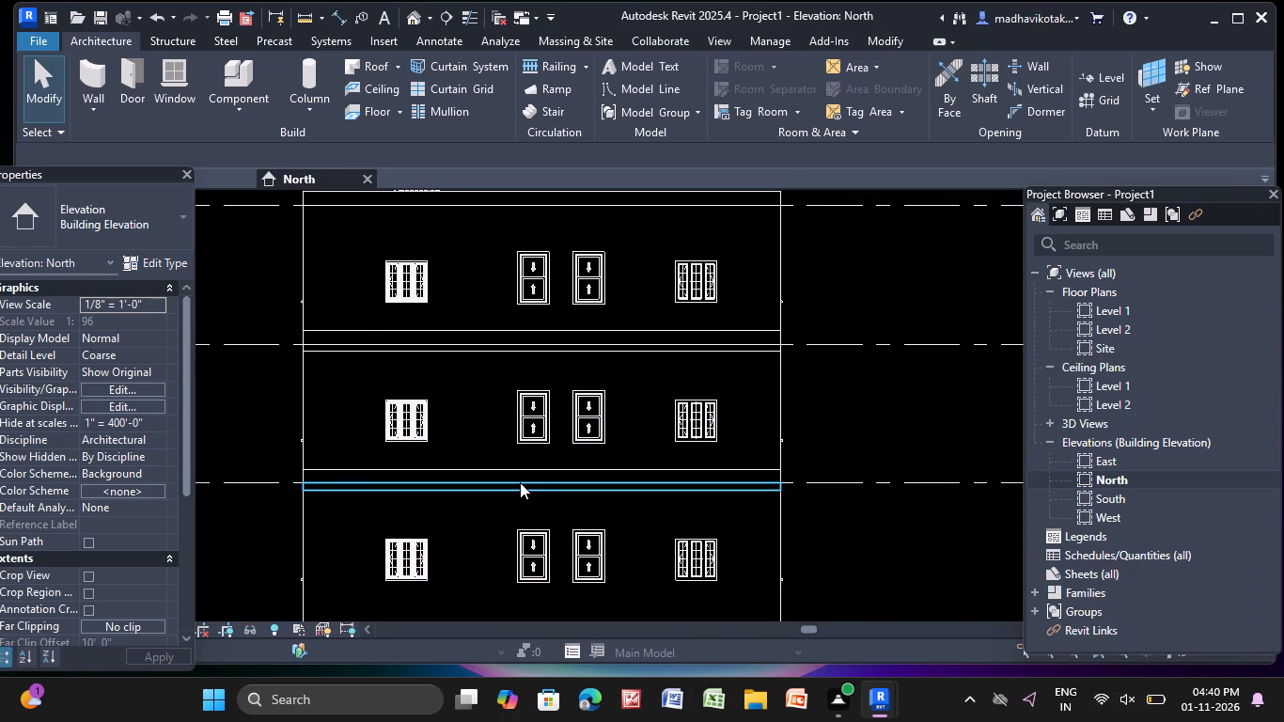
{"action": "scroll", "coordinate": [396, 473], "scroll_direction": "up", "scroll_amount": 4}
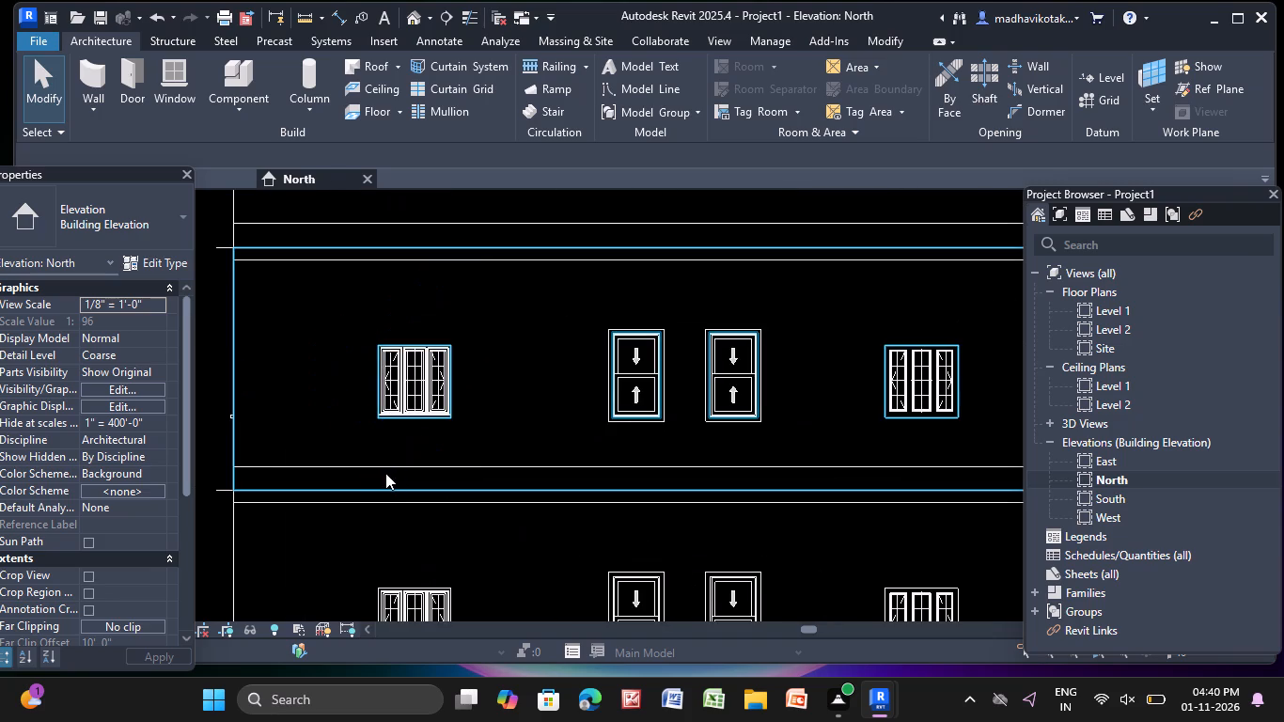
{"action": "scroll", "coordinate": [422, 416], "scroll_direction": "down", "scroll_amount": 4}
{"action": "scroll", "coordinate": [364, 367], "scroll_direction": "down", "scroll_amount": 3}
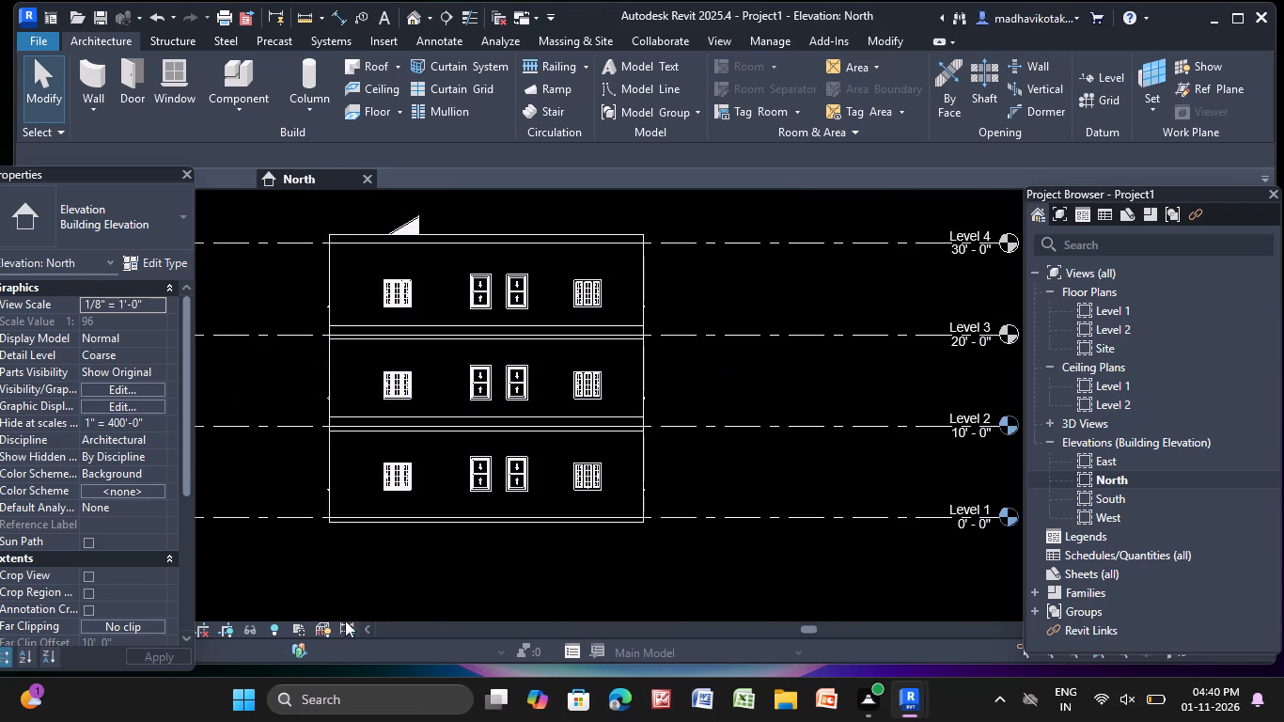
Examine the stacked storeys, entrance facade and roof of the building in the 3D view.
{"action": "left_click", "coordinate": [405, 10]}
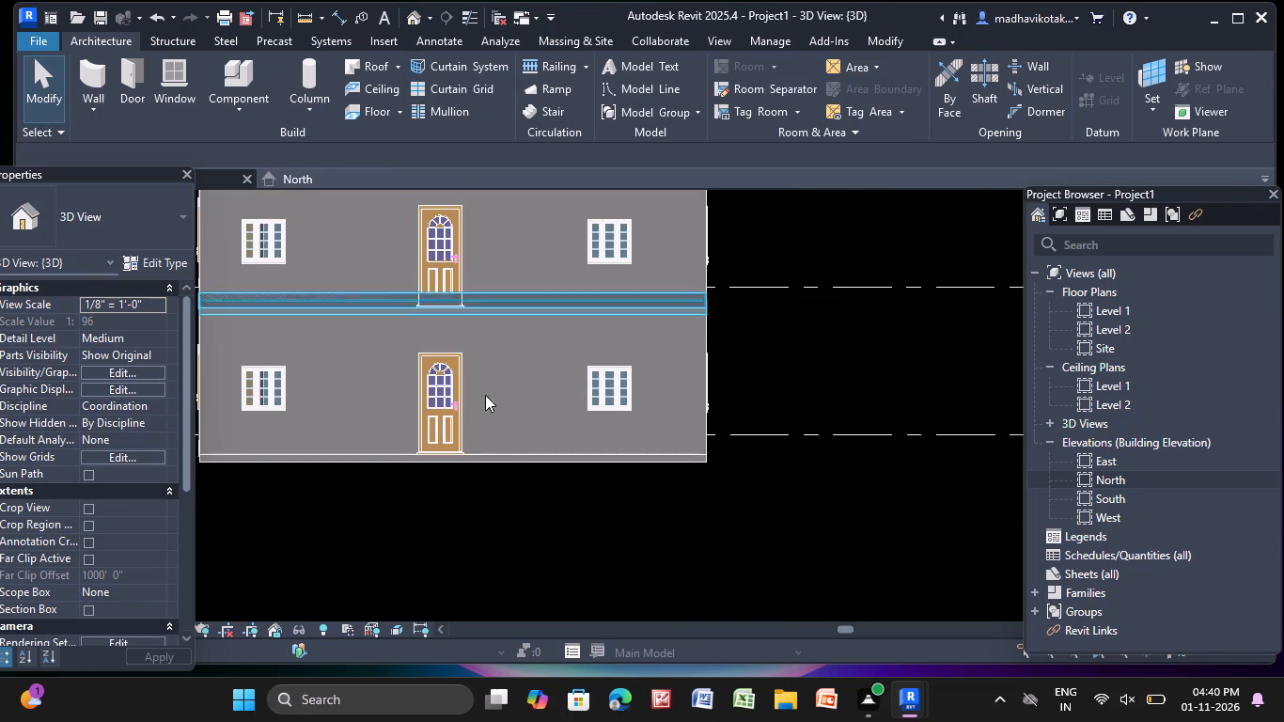
{"action": "scroll", "coordinate": [498, 453], "scroll_direction": "down", "scroll_amount": 5}
{"action": "middle_click_drag", "start_coordinate": [494, 463], "coordinate": [520, 490]}
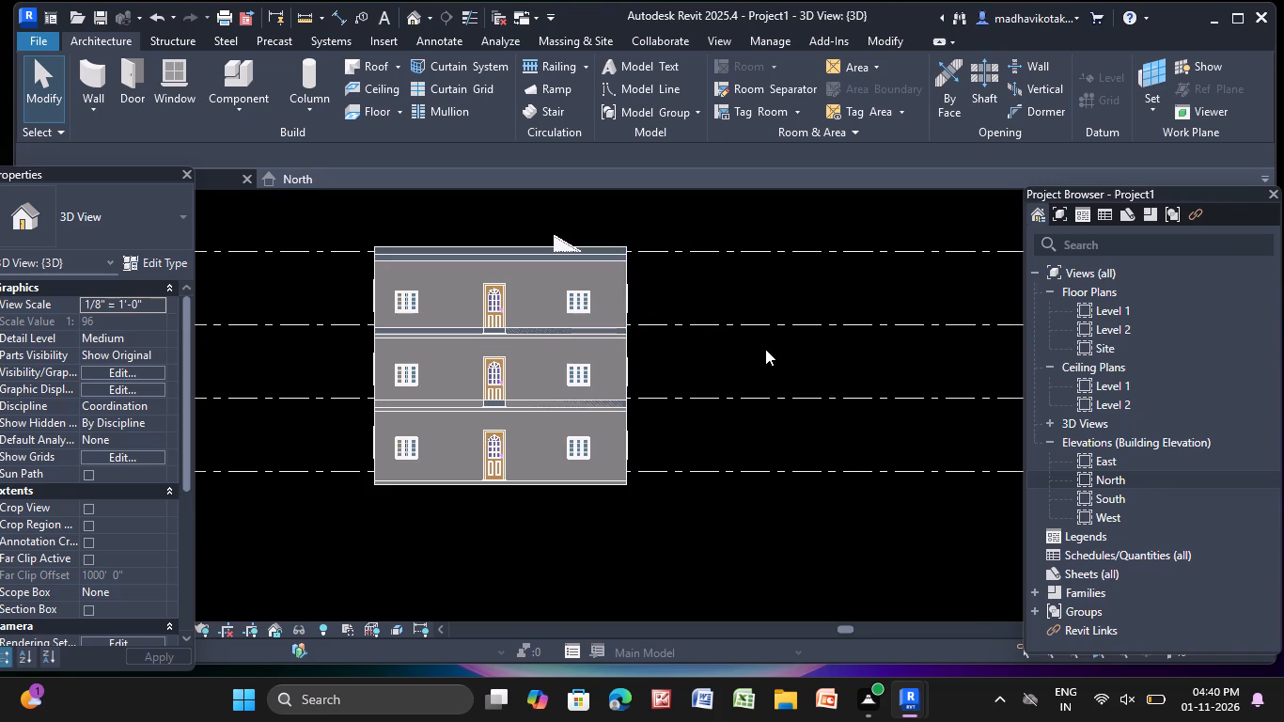
{"action": "scroll", "coordinate": [765, 349], "scroll_direction": "down", "scroll_amount": 3}
{"action": "middle_click_drag", "start_coordinate": [733, 350], "coordinate": [727, 465], "text": "shift"}
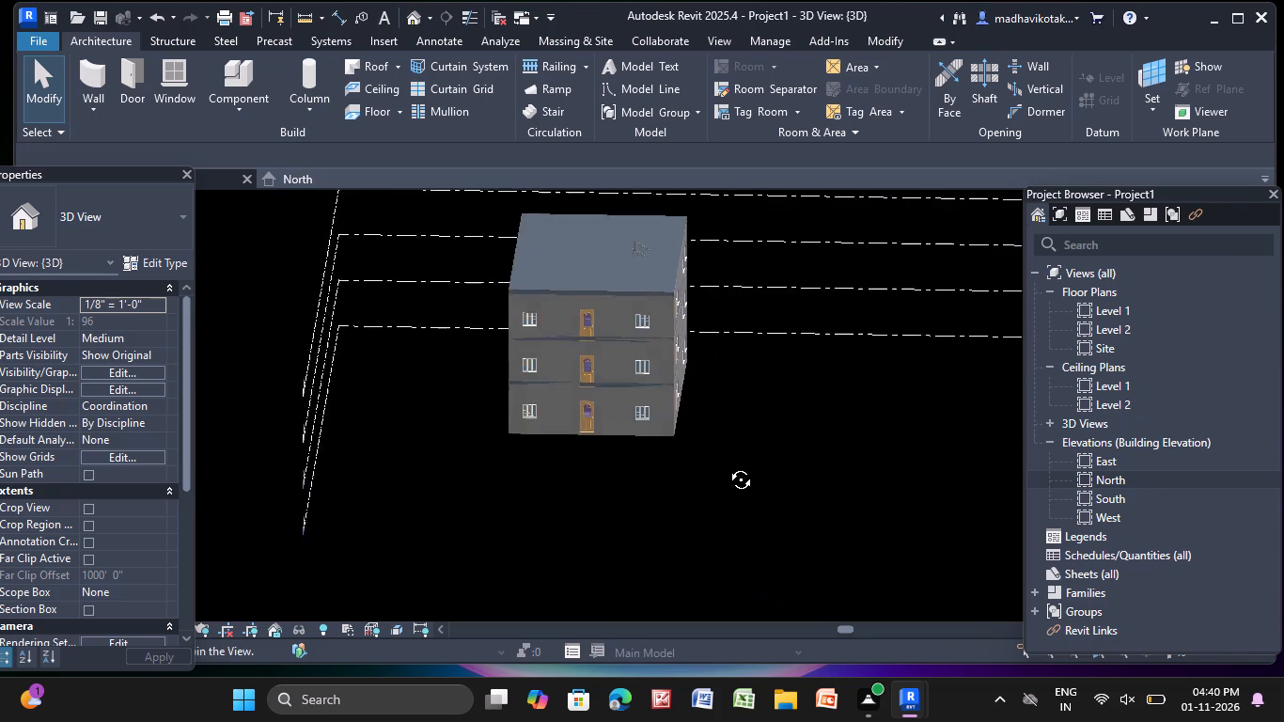
{"action": "middle_click_drag", "start_coordinate": [727, 465], "coordinate": [731, 396], "text": "shift"}
{"action": "scroll", "coordinate": [525, 335], "scroll_direction": "up", "scroll_amount": 7}
{"action": "scroll", "coordinate": [632, 374], "scroll_direction": "down", "scroll_amount": 3}
{"action": "middle_click_drag", "start_coordinate": [627, 381], "coordinate": [572, 120]}
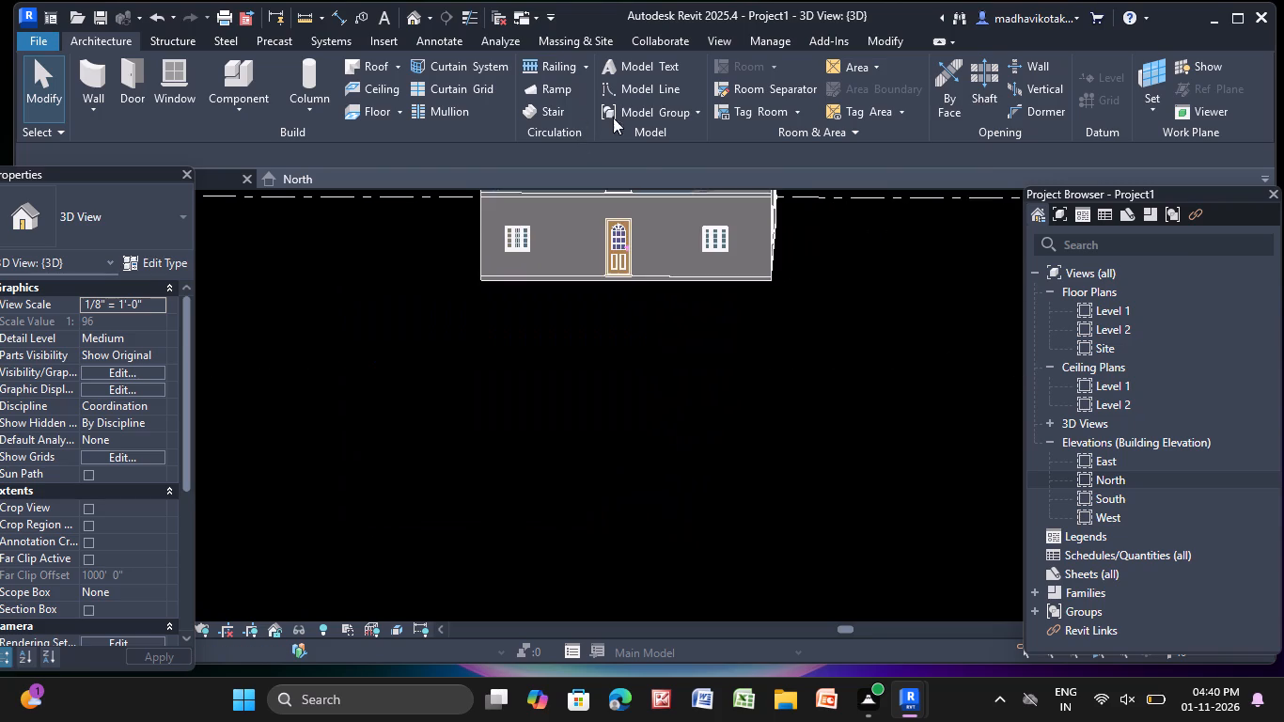
{"action": "scroll", "coordinate": [631, 274], "scroll_direction": "down", "scroll_amount": 2}
{"action": "middle_click_drag", "start_coordinate": [638, 292], "coordinate": [569, 468]}
{"action": "scroll", "coordinate": [568, 402], "scroll_direction": "up", "scroll_amount": 1}
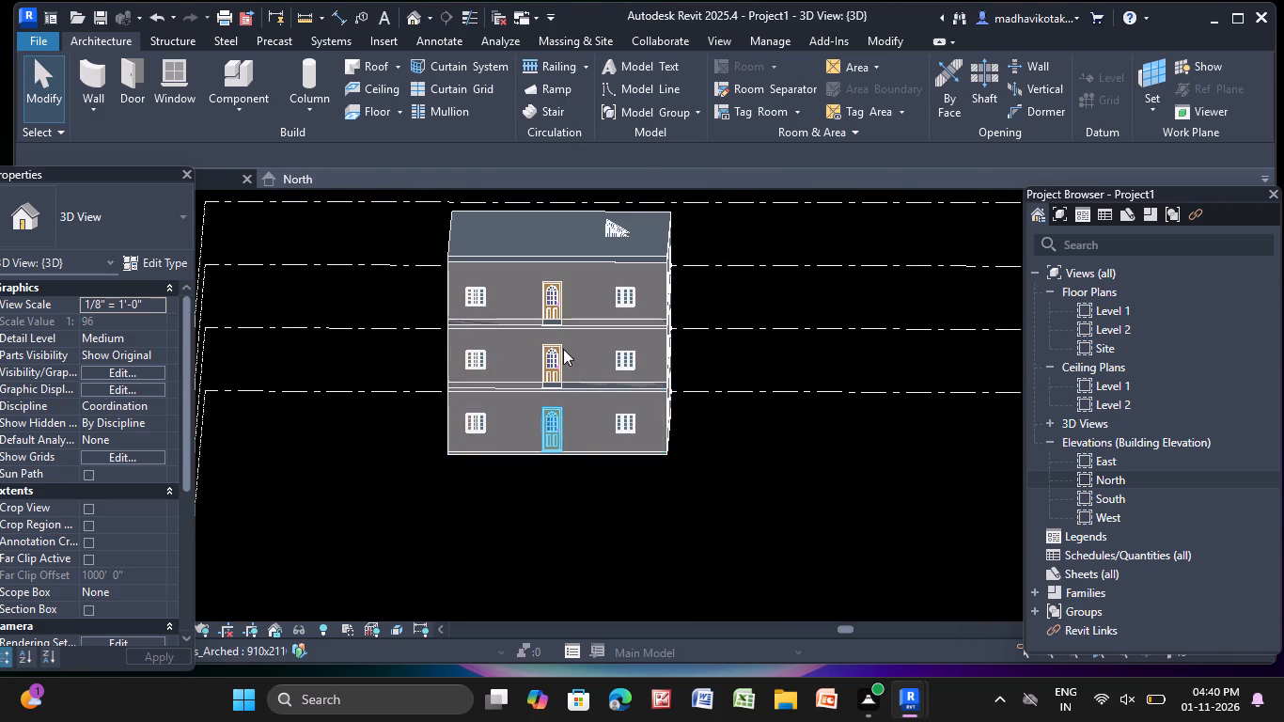
{"action": "middle_click_drag", "start_coordinate": [549, 309], "coordinate": [467, 403]}
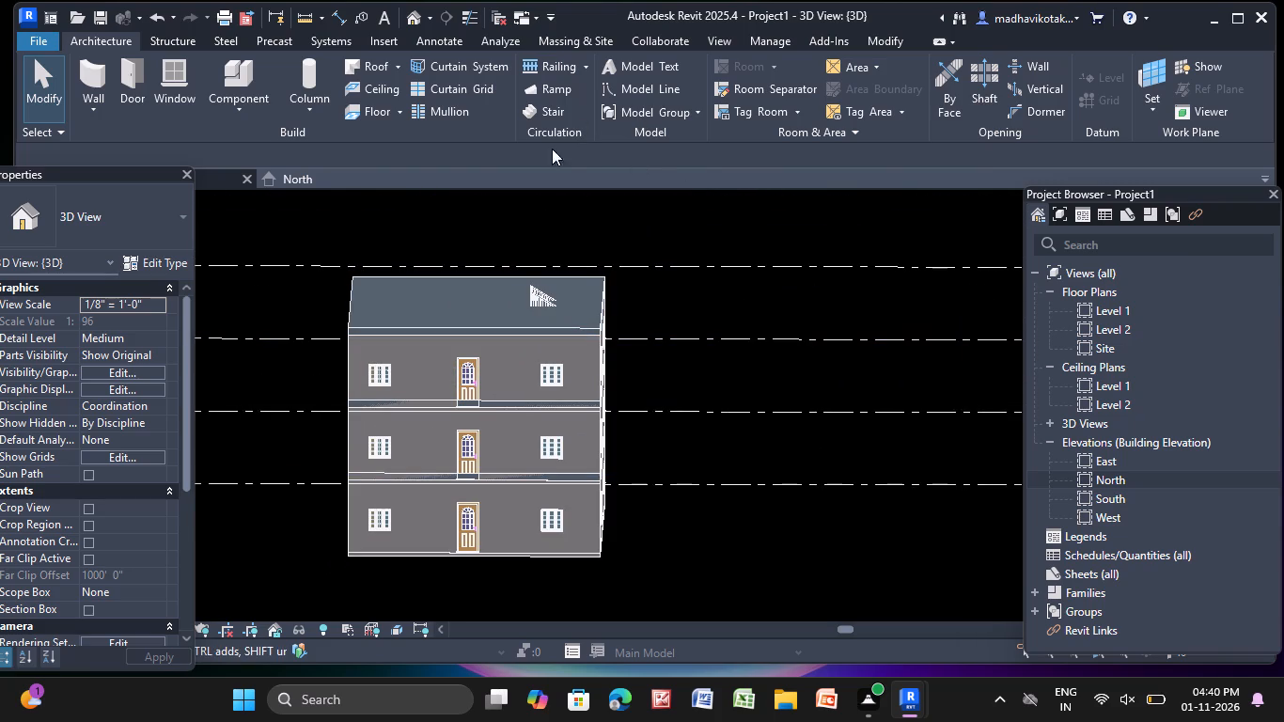
Create floor plan views for Level 3 and Level 4.
{"action": "left_click", "coordinate": [724, 39]}
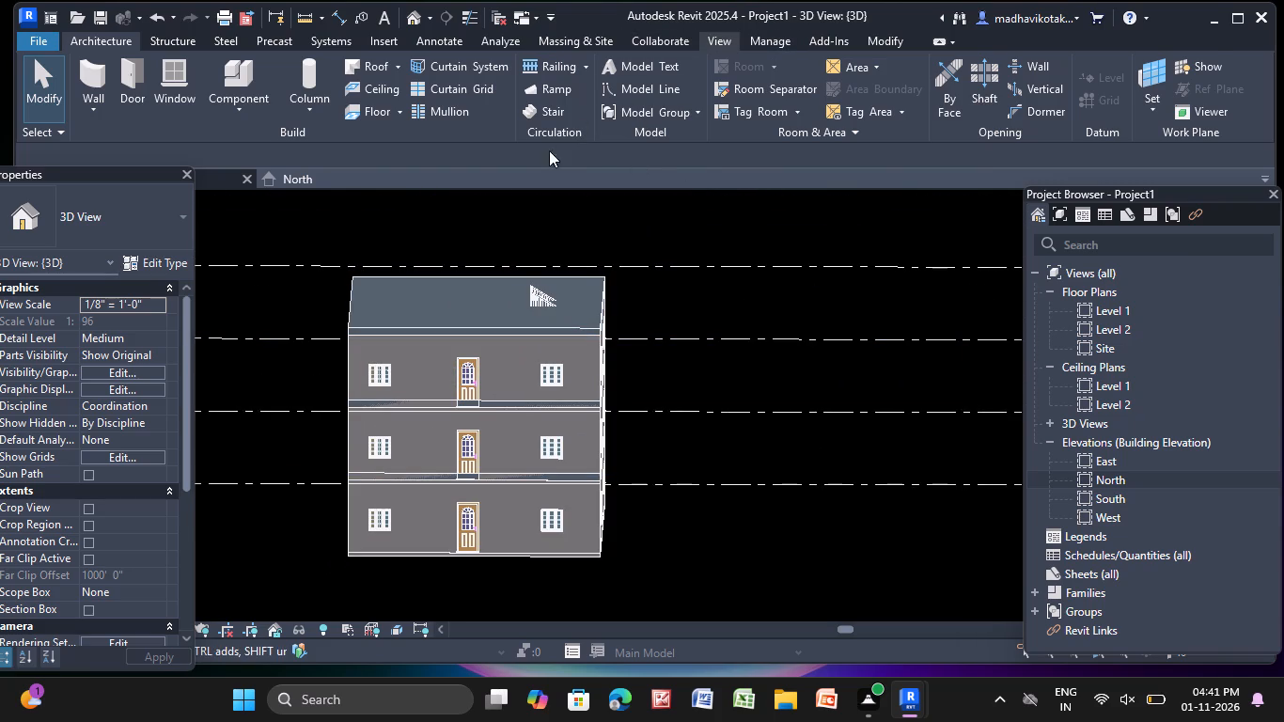
{"action": "left_click", "coordinate": [748, 71]}
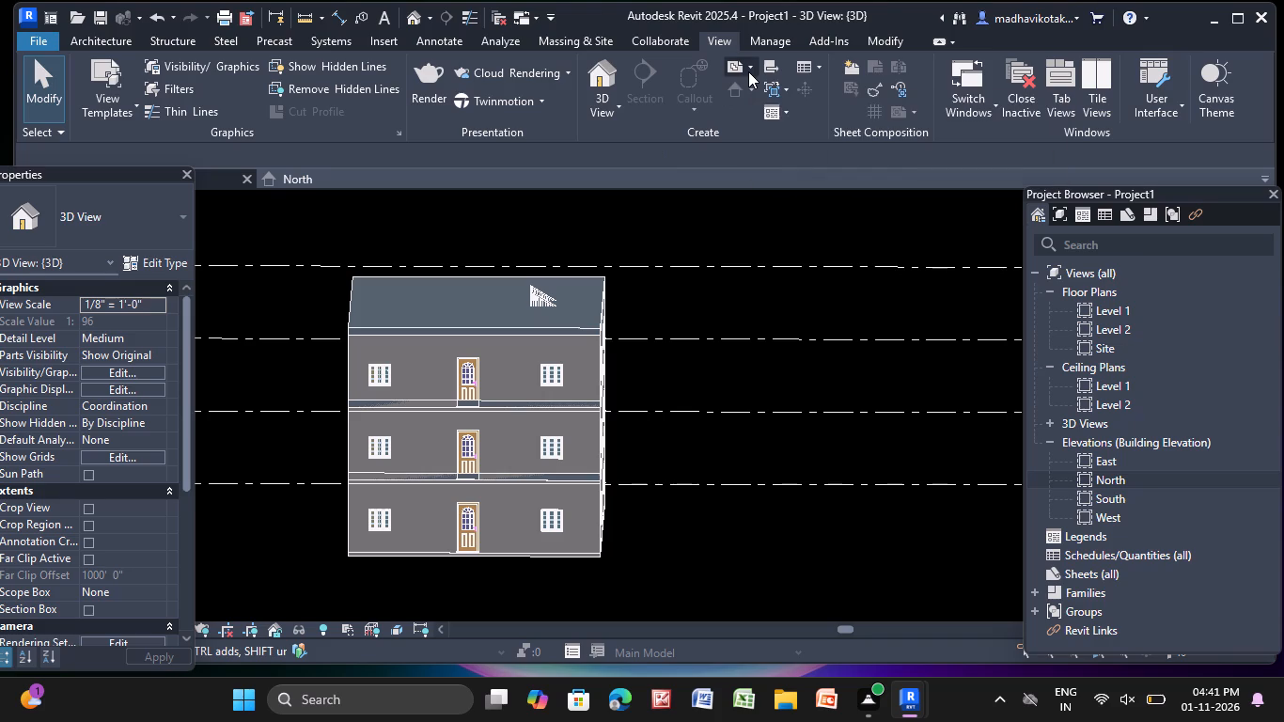
{"action": "left_click", "coordinate": [749, 110]}
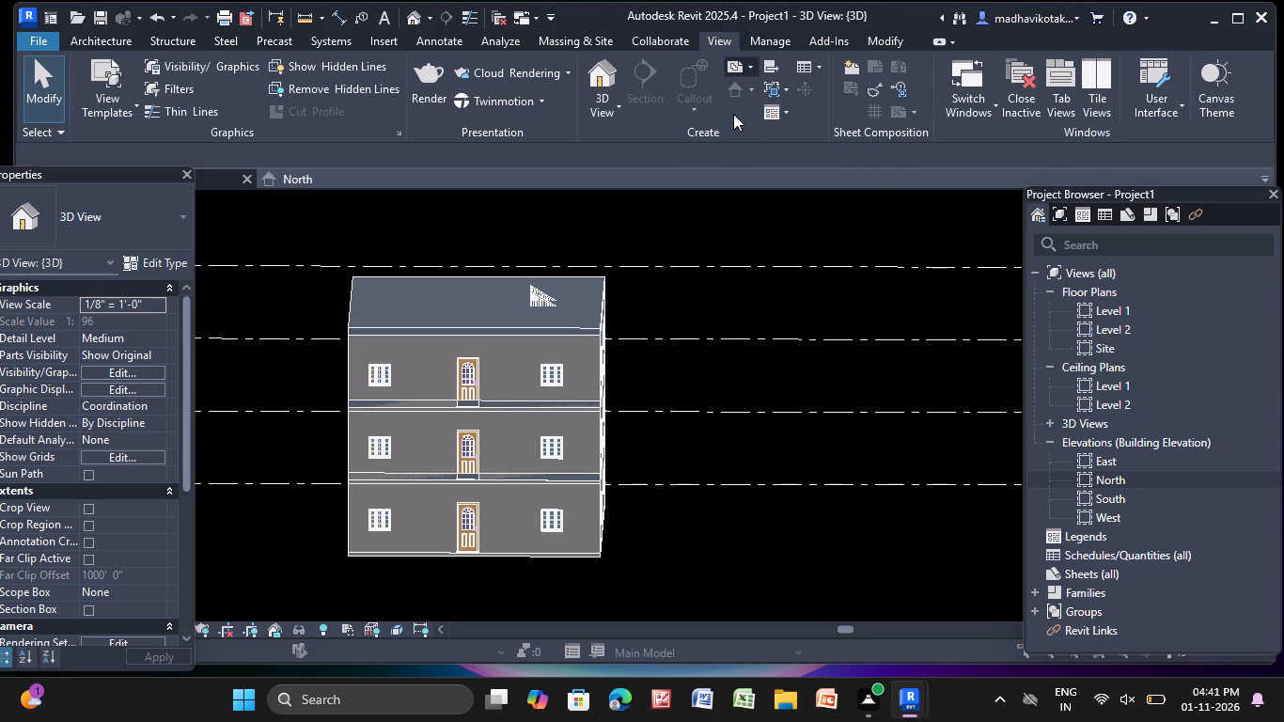
{"action": "left_click_drag", "start_coordinate": [618, 266], "coordinate": [604, 287]}
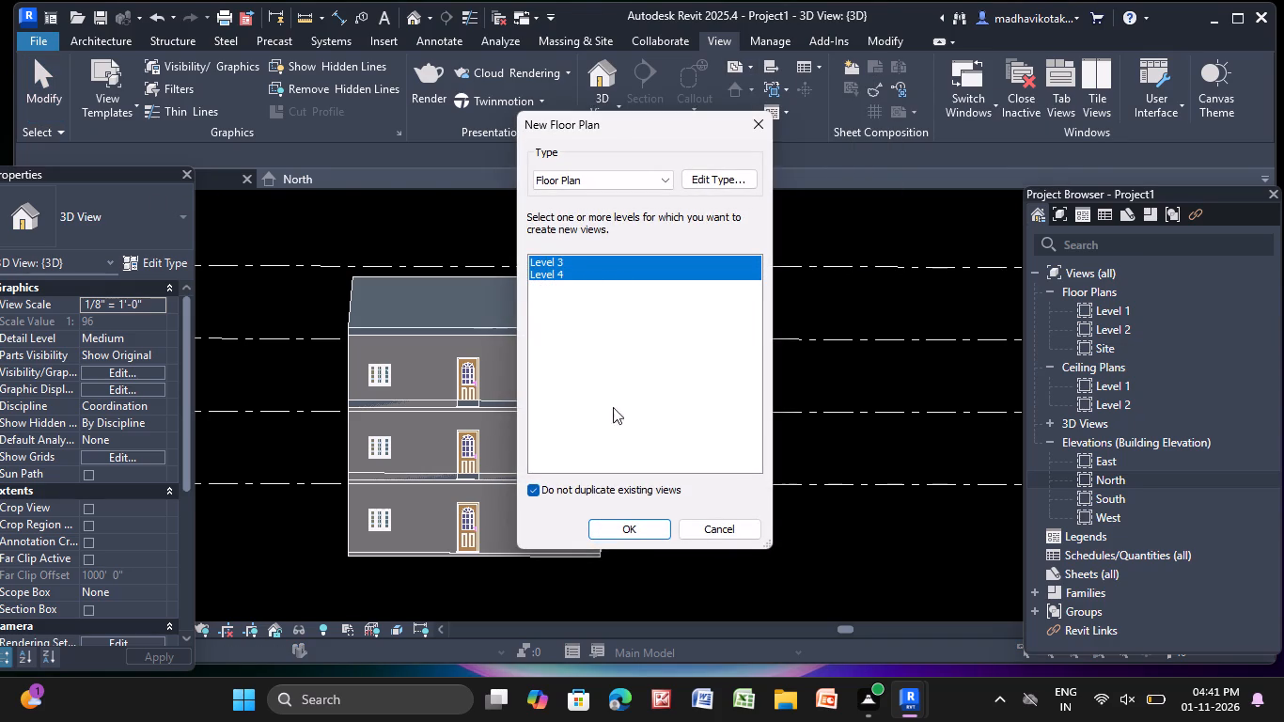
{"action": "left_click", "coordinate": [606, 526]}
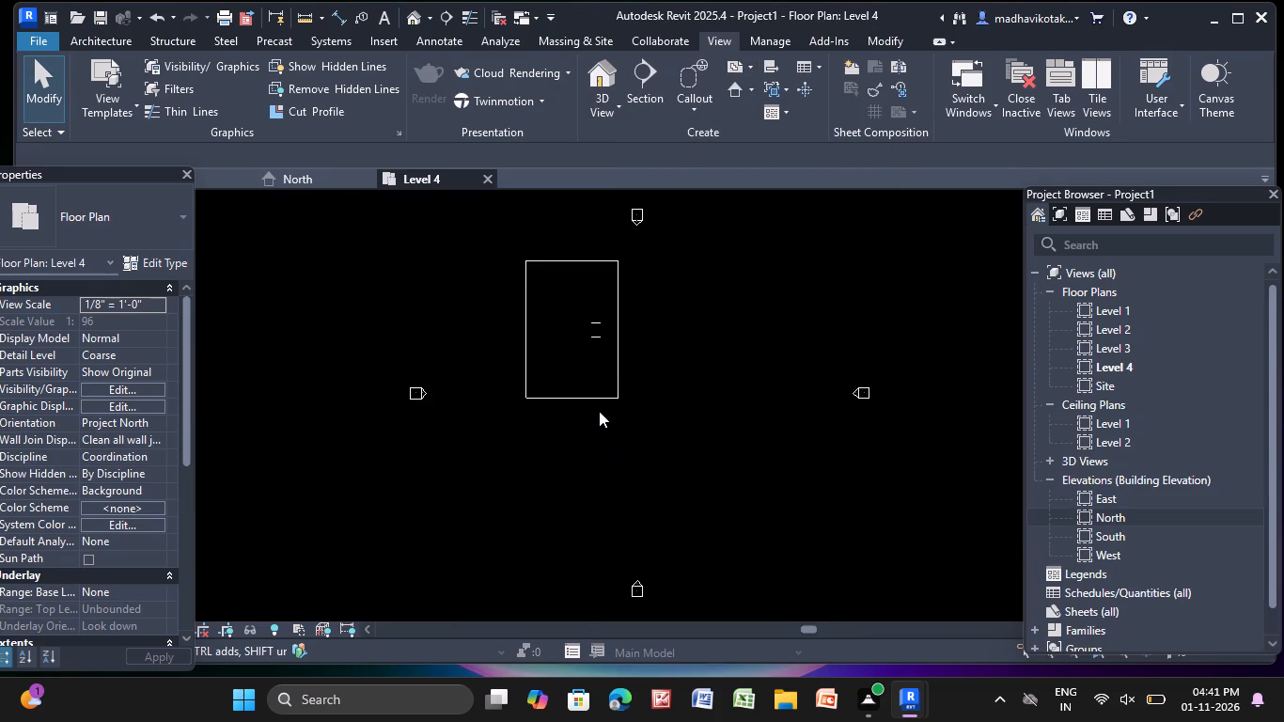
Create a shaft opening in the Level 4 plan with a rectangular boundary about 8' 6" by 12' 0" around the stair.
{"action": "scroll", "coordinate": [593, 314], "scroll_direction": "up", "scroll_amount": 4}
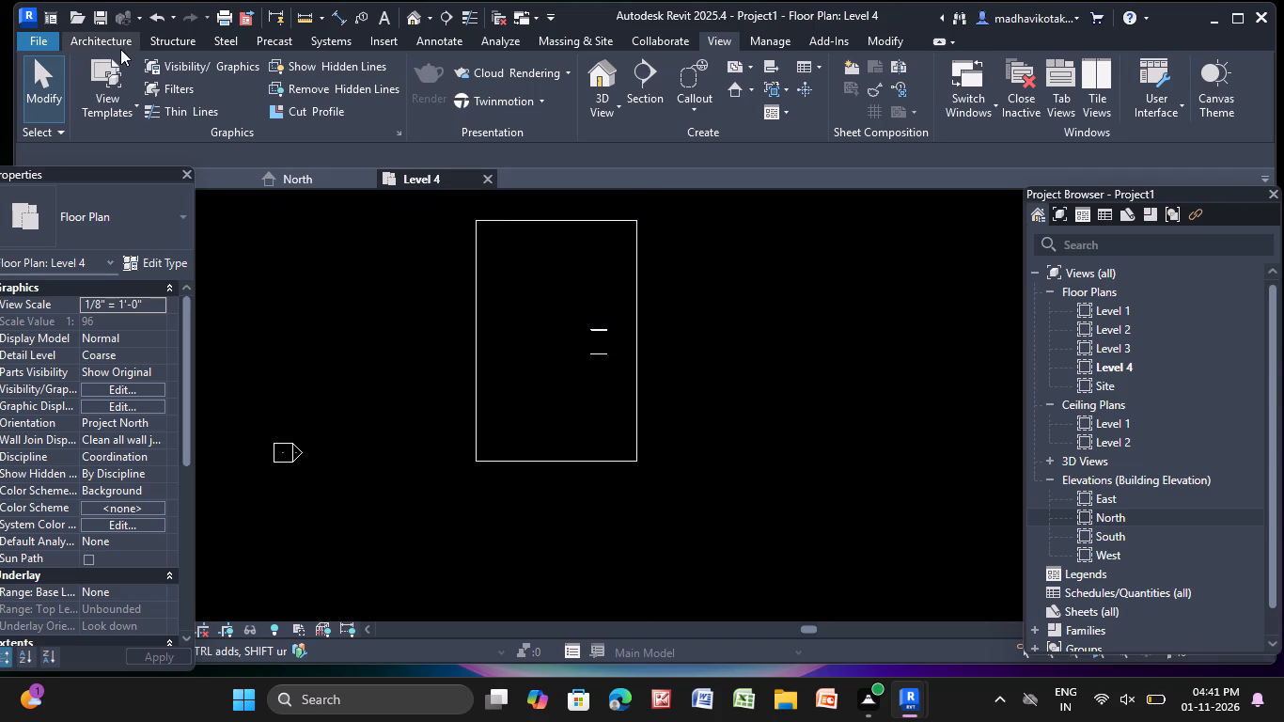
{"action": "left_click_drag", "start_coordinate": [96, 48], "coordinate": [89, 34]}
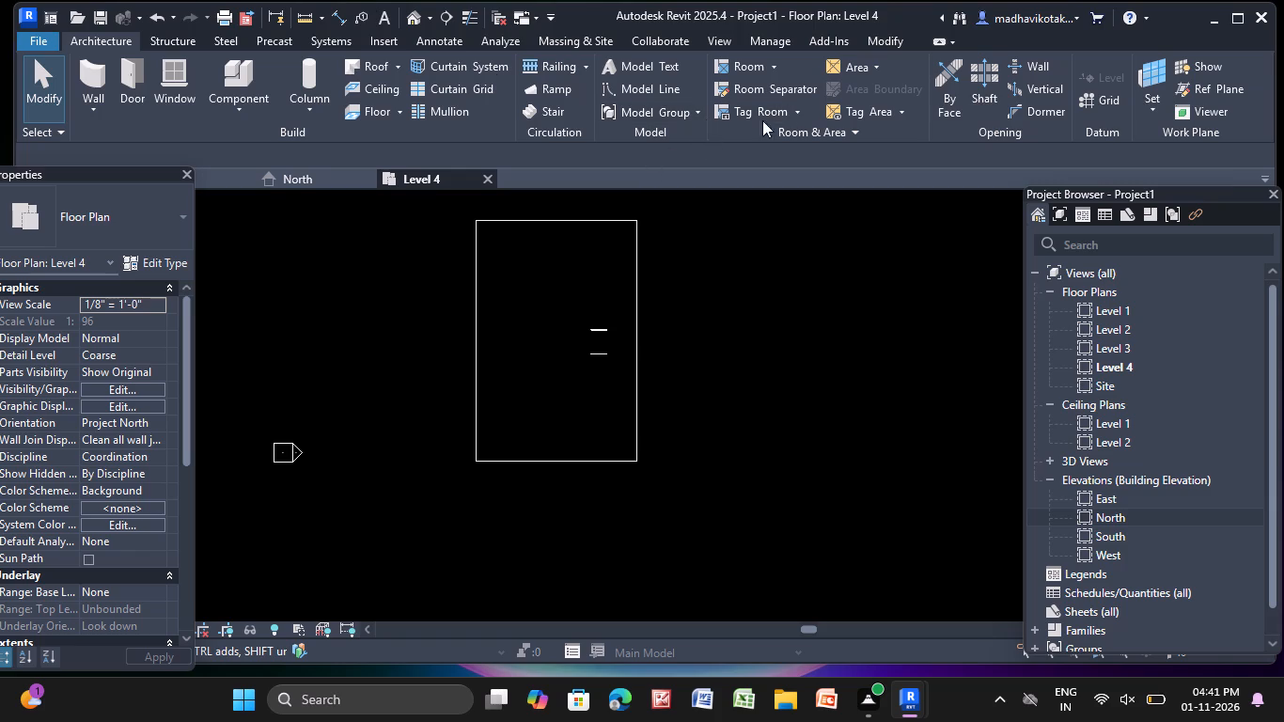
{"action": "left_click", "coordinate": [984, 70]}
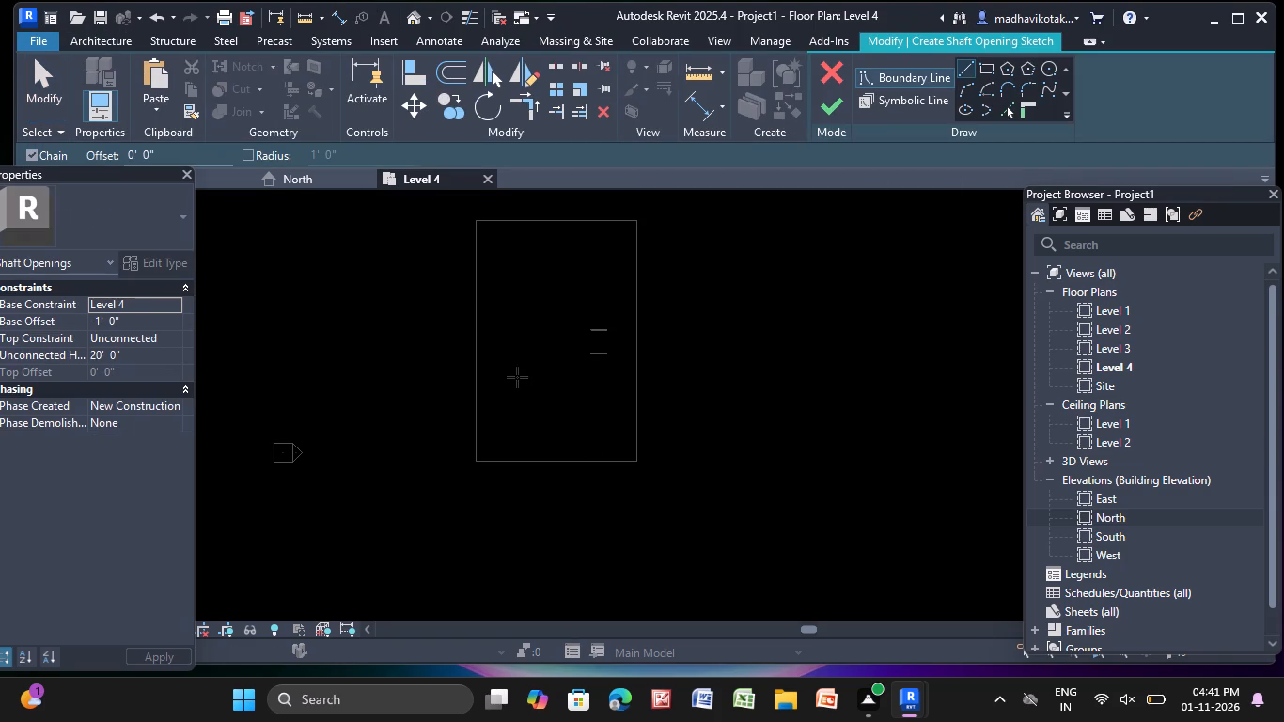
{"action": "middle_click_drag", "start_coordinate": [614, 330], "coordinate": [454, 328]}
{"action": "scroll", "coordinate": [510, 327], "scroll_direction": "up", "scroll_amount": 1}
{"action": "scroll", "coordinate": [418, 334], "scroll_direction": "up", "scroll_amount": 3}
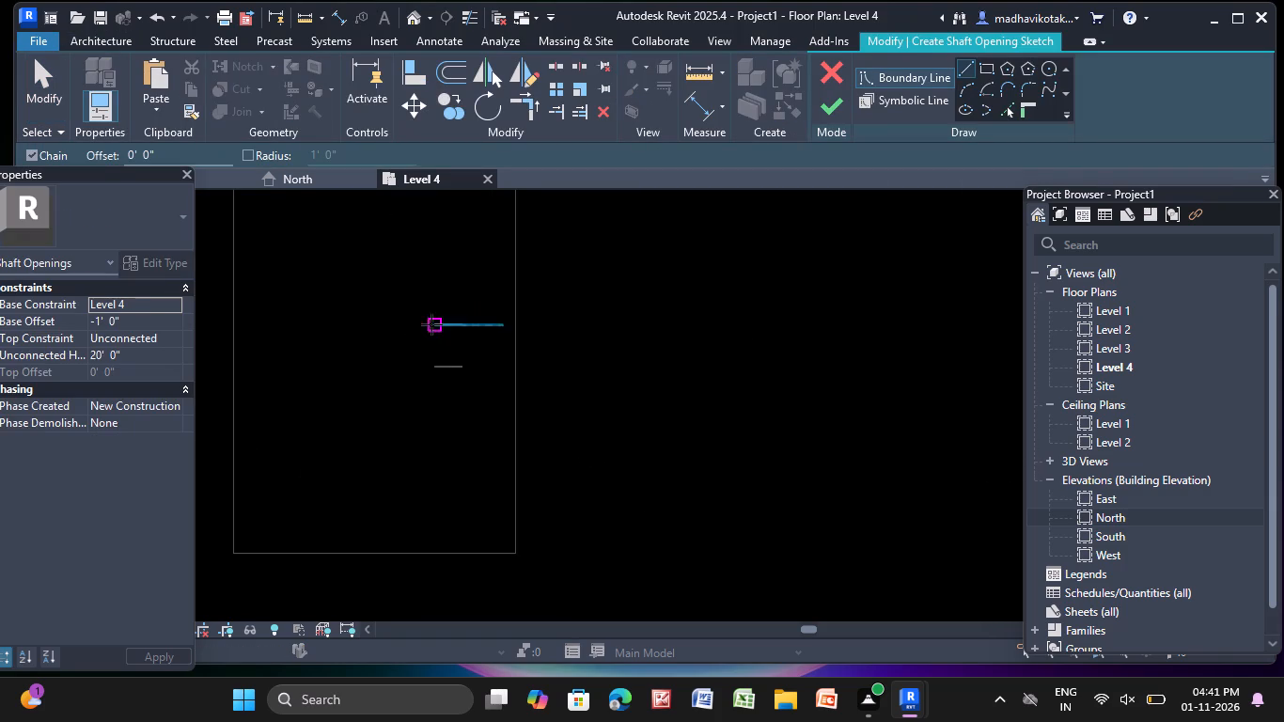
{"action": "double_click", "coordinate": [1133, 362]}
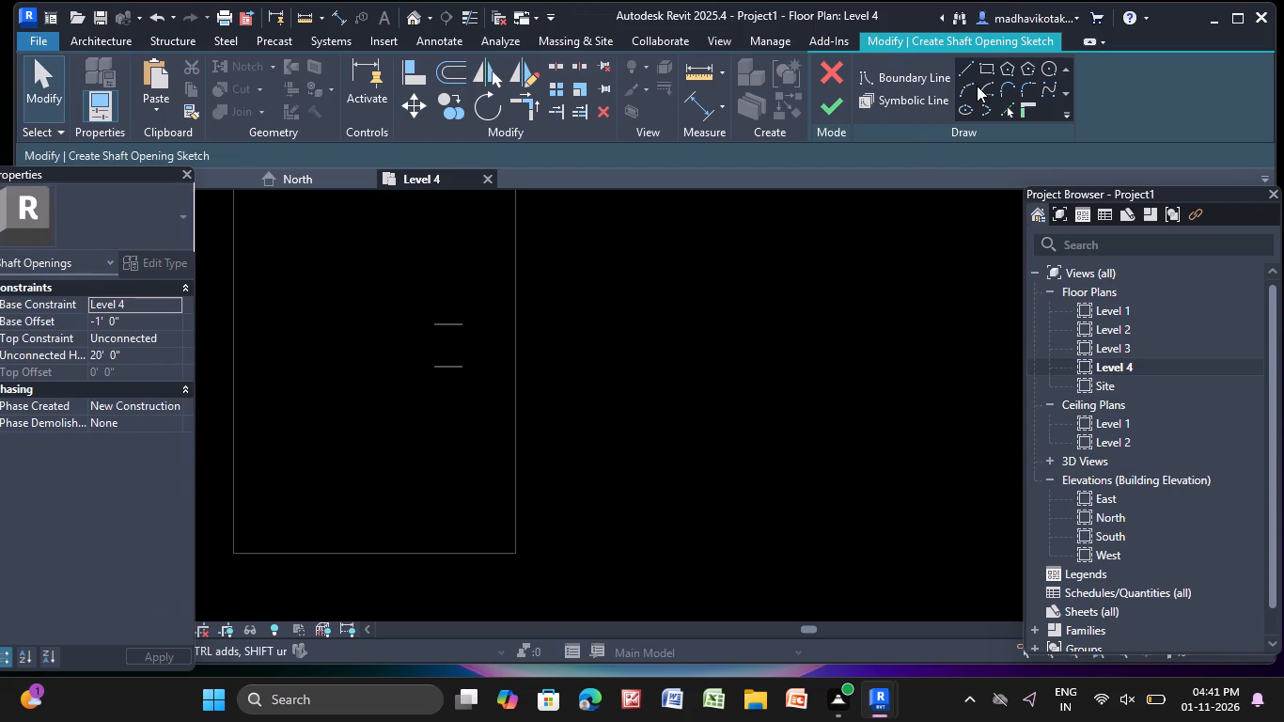
{"action": "left_click", "coordinate": [984, 71]}
{"action": "scroll", "coordinate": [418, 300], "scroll_direction": "up", "scroll_amount": 3}
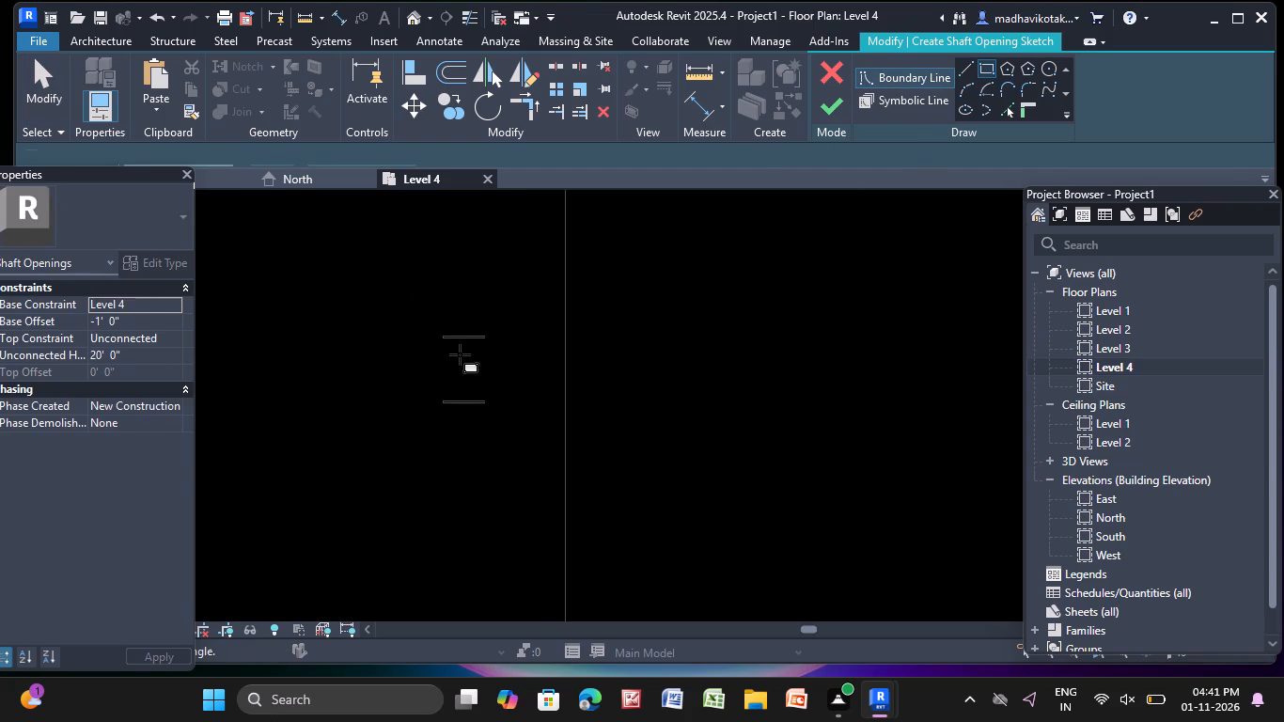
{"action": "middle_click_drag", "start_coordinate": [460, 354], "coordinate": [289, 315]}
{"action": "middle_click_drag", "start_coordinate": [274, 283], "coordinate": [376, 261]}
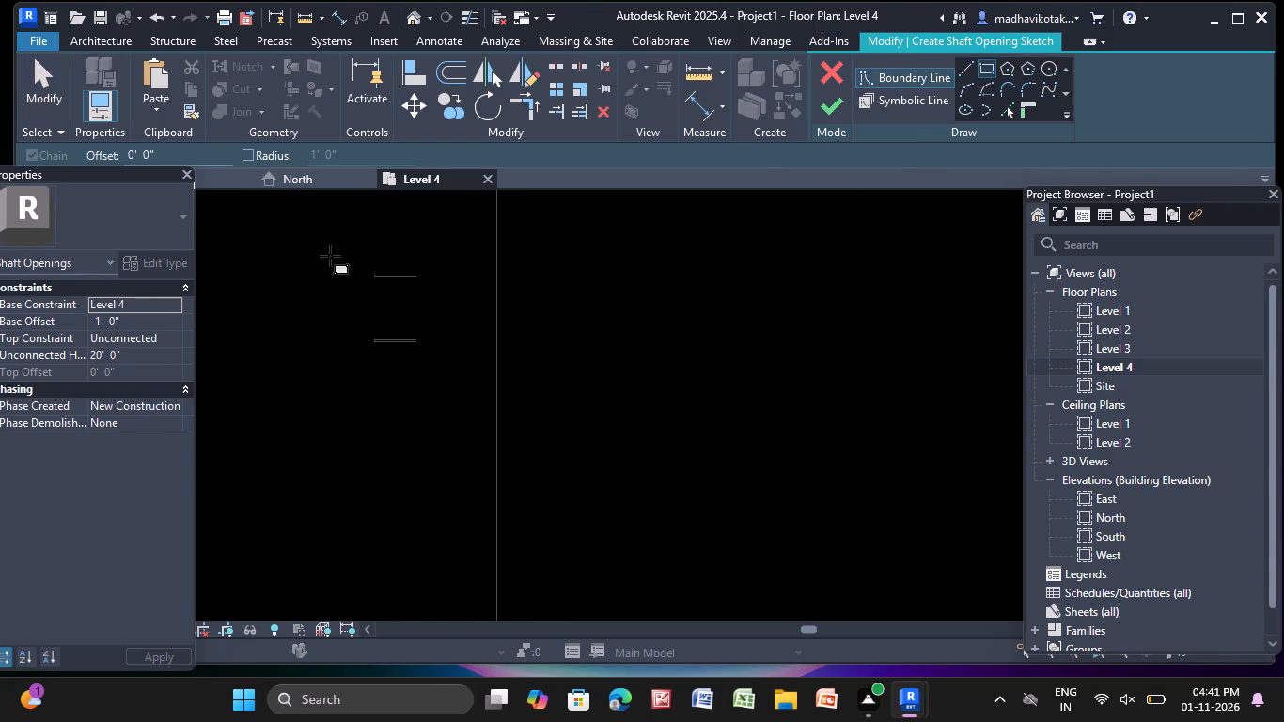
{"action": "left_click", "coordinate": [345, 236]}
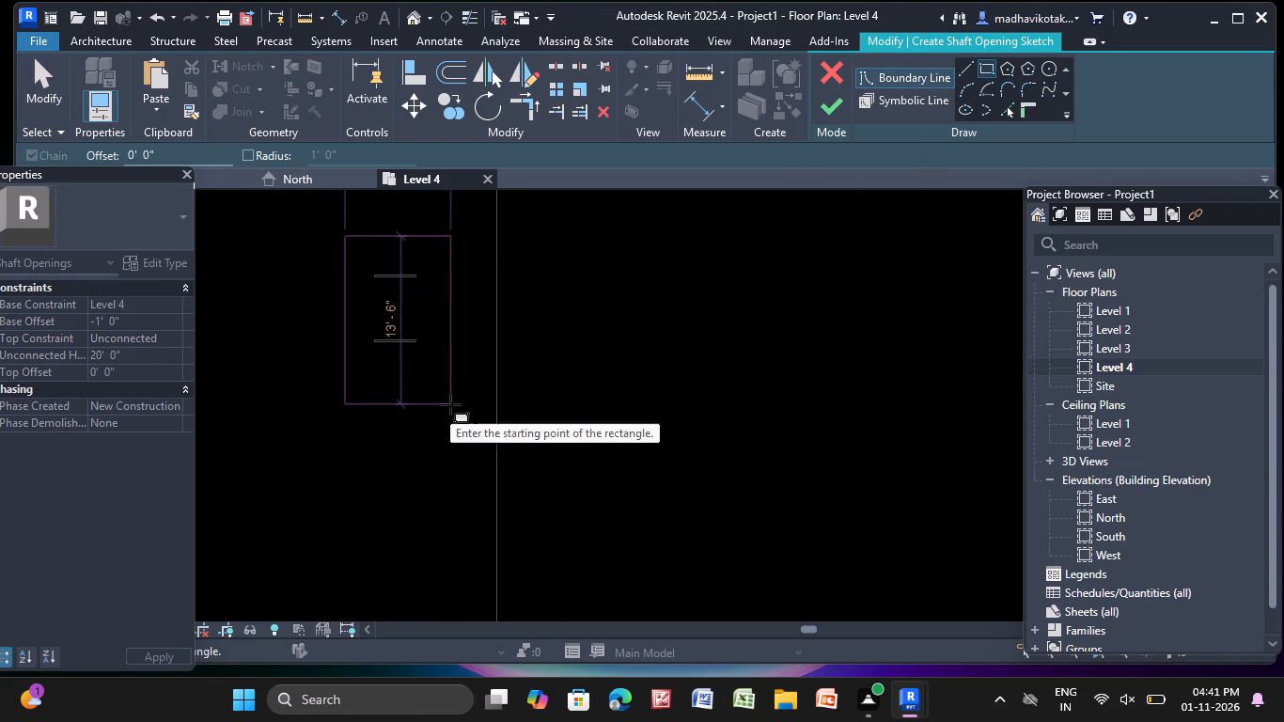
{"action": "left_click", "coordinate": [453, 388]}
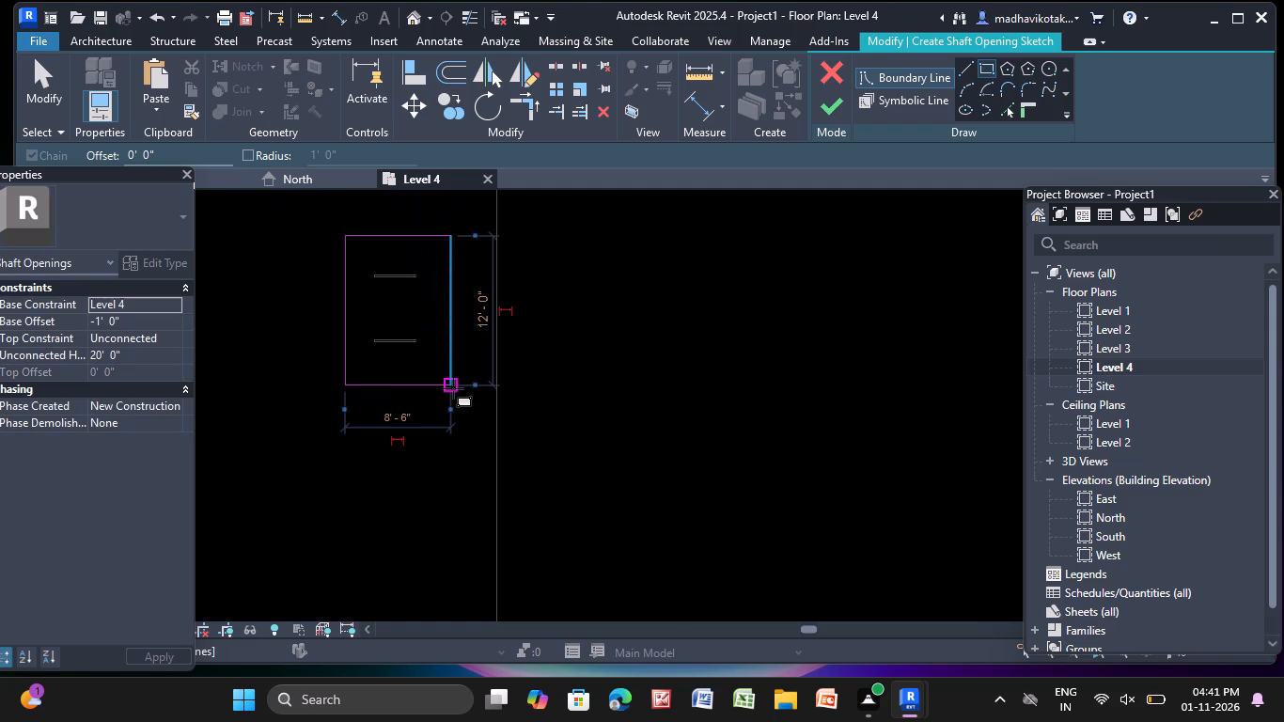
{"action": "left_click", "coordinate": [839, 110]}
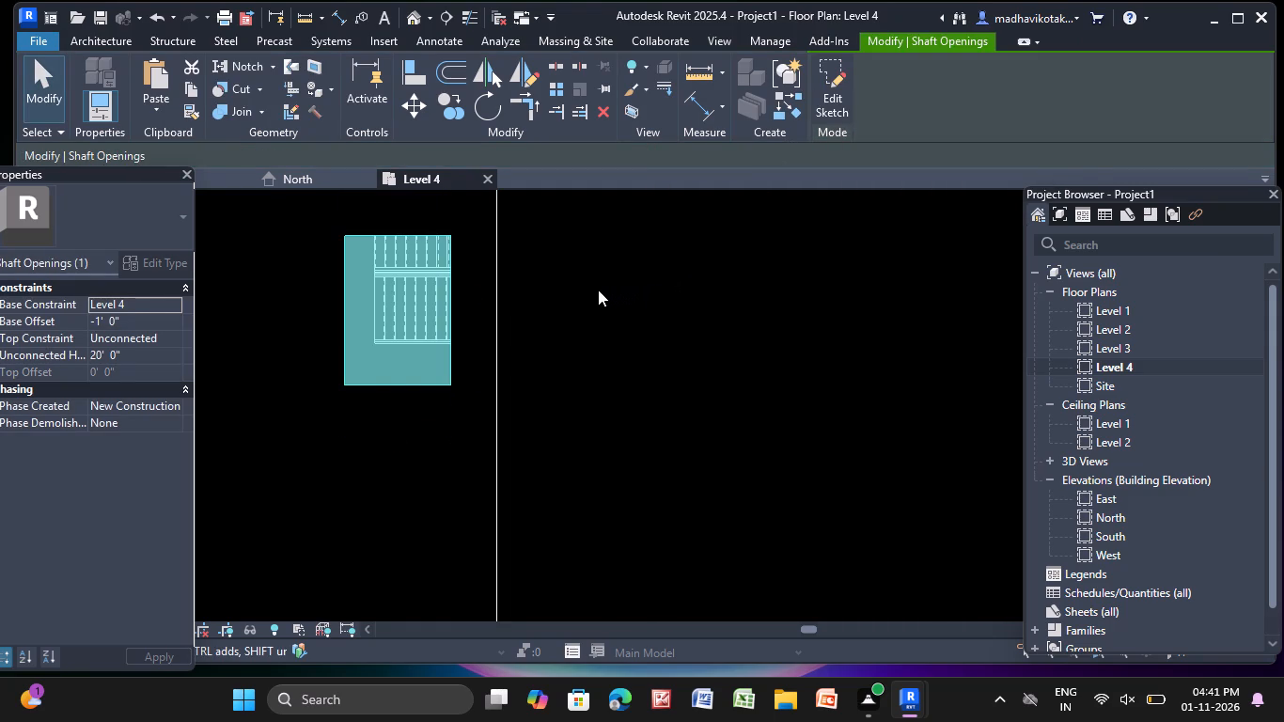
{"action": "key", "text": "Escape"}
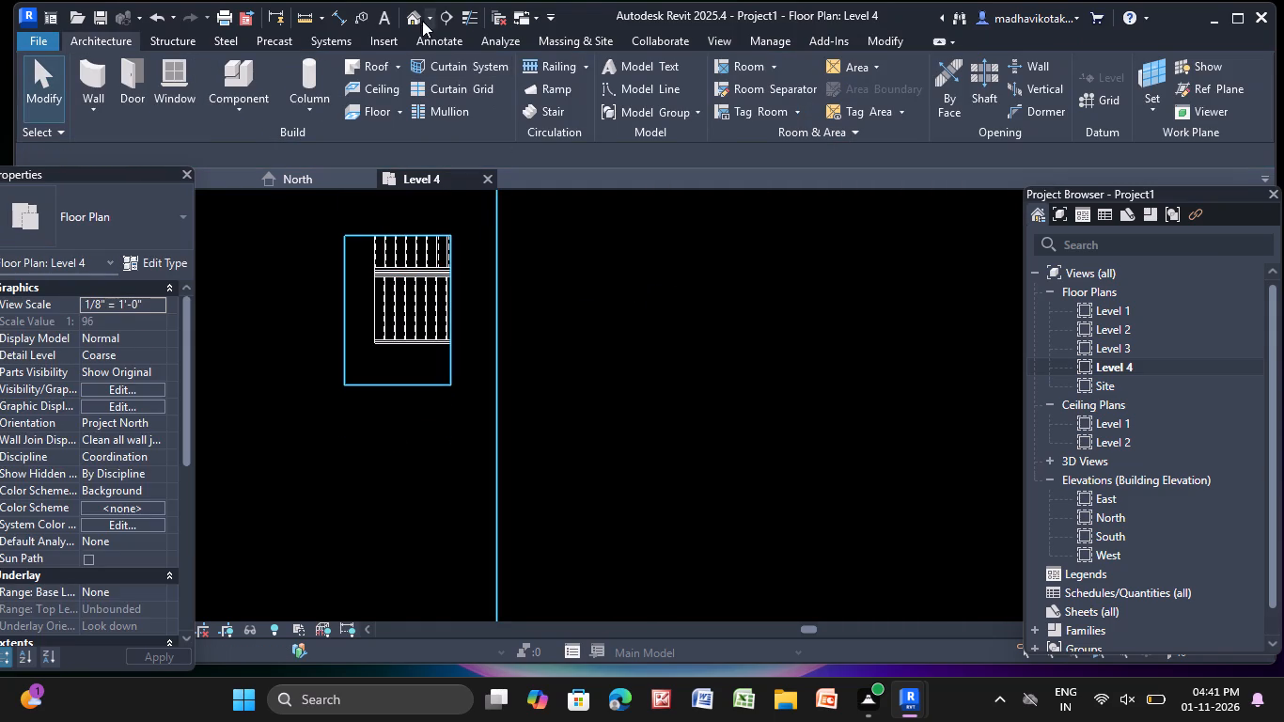
Undo the shaft opening just created at Level 4 and discard its sketch.
{"action": "left_click", "coordinate": [418, 18]}
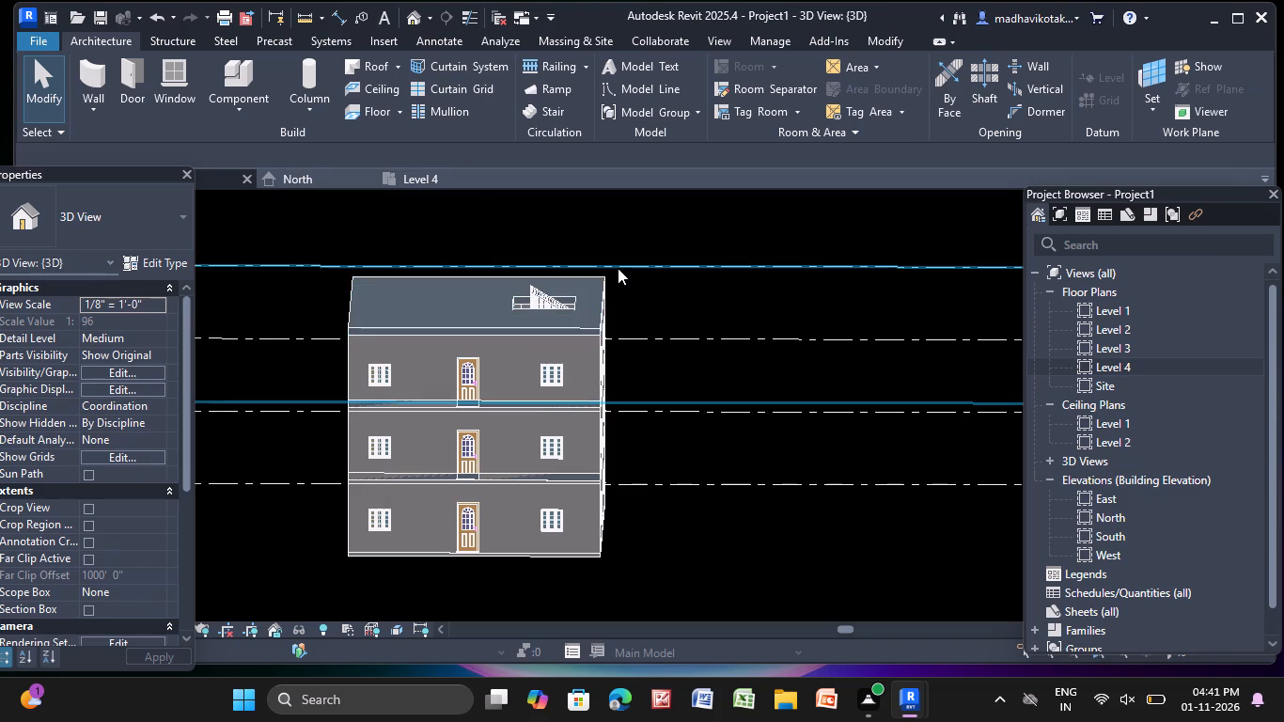
{"action": "middle_click_drag", "start_coordinate": [618, 267], "coordinate": [390, 414]}
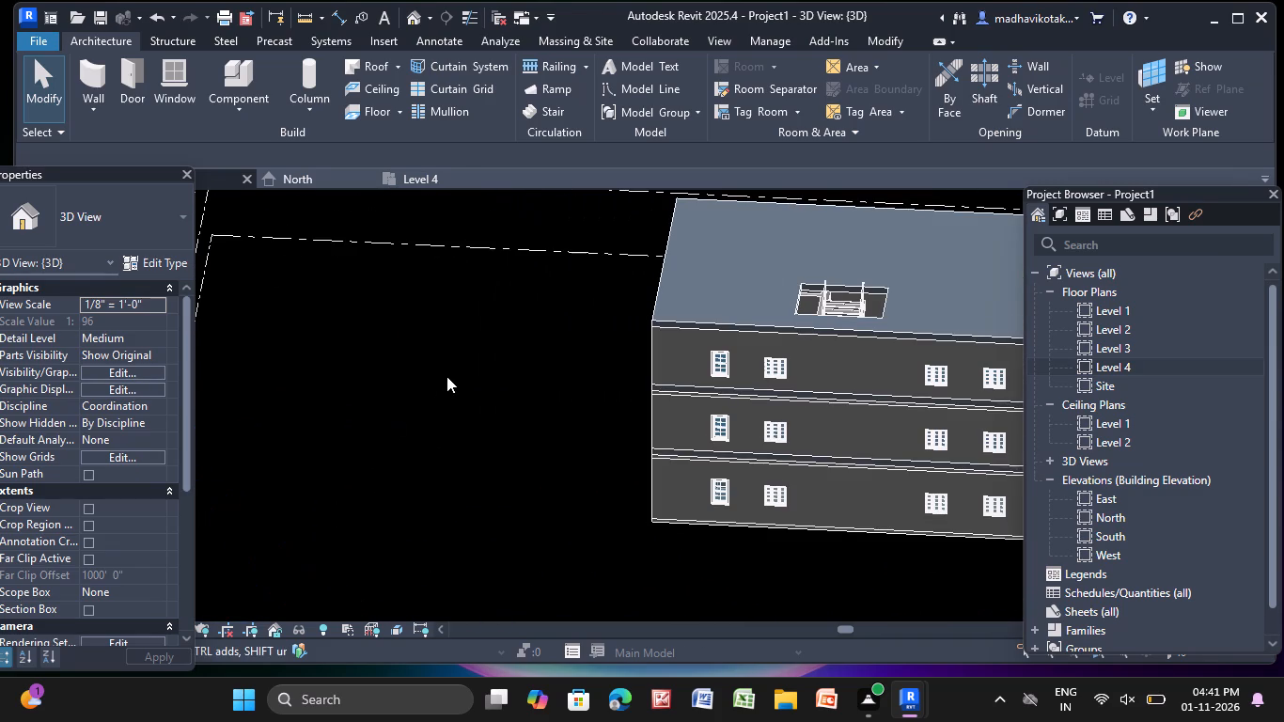
{"action": "key", "text": "ctrl+z"}
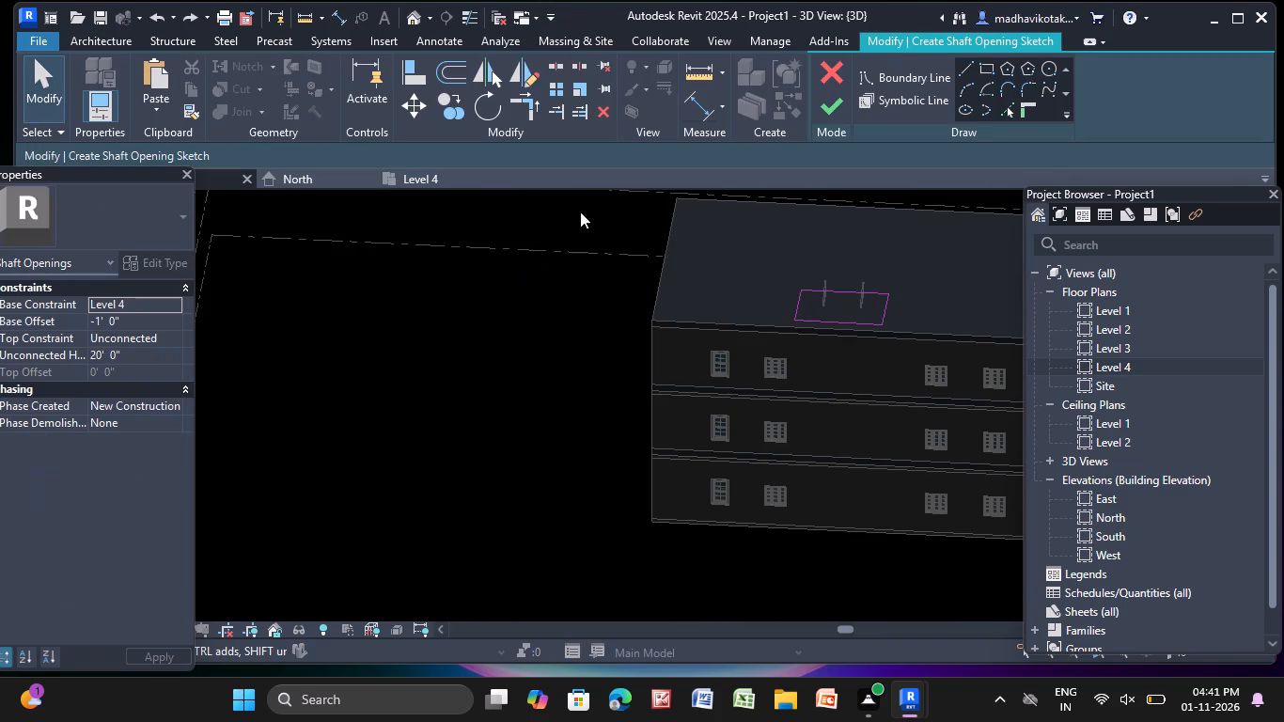
{"action": "left_click", "coordinate": [844, 82]}
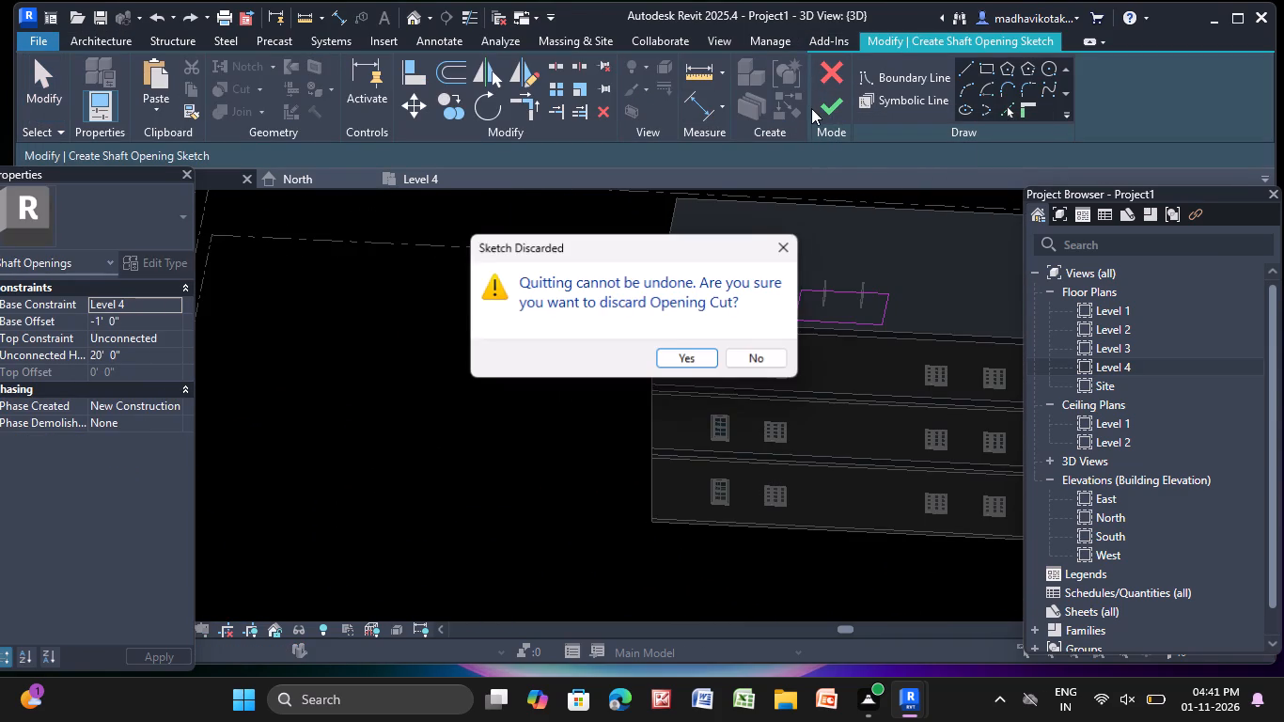
{"action": "left_click", "coordinate": [681, 371]}
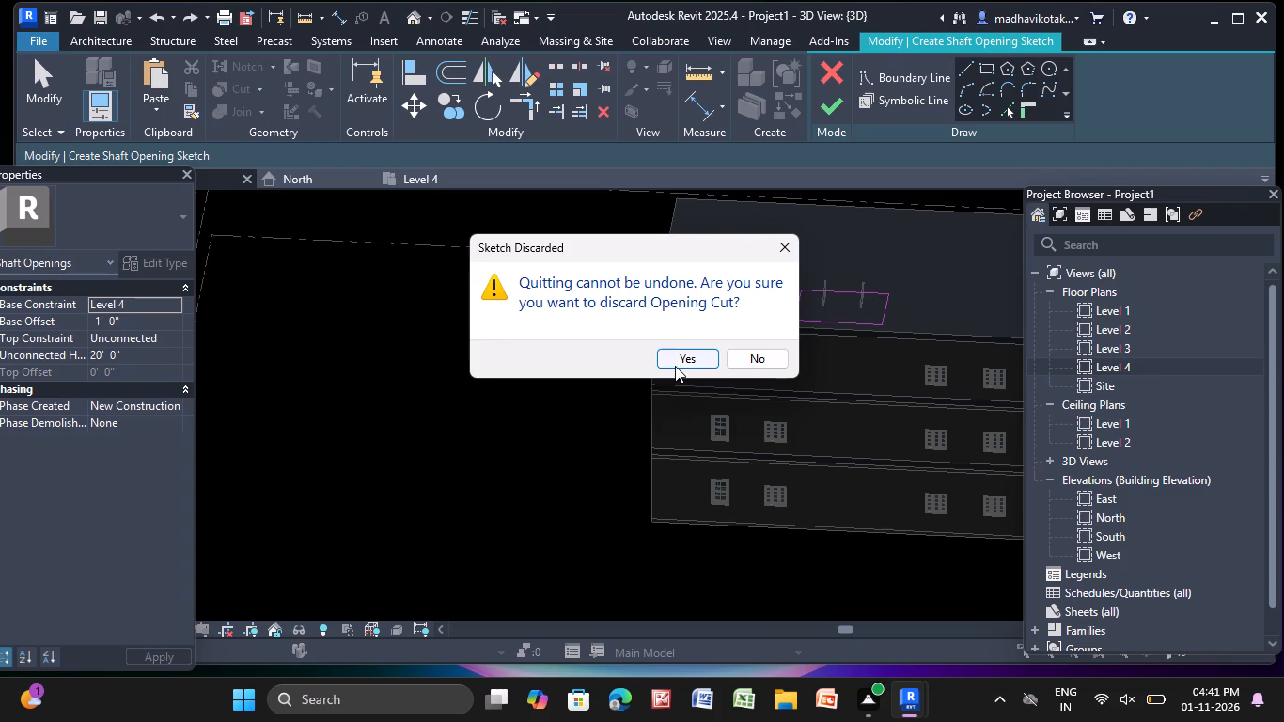
{"action": "left_click", "coordinate": [683, 359]}
{"action": "scroll", "coordinate": [490, 345], "scroll_direction": "down", "scroll_amount": 3}
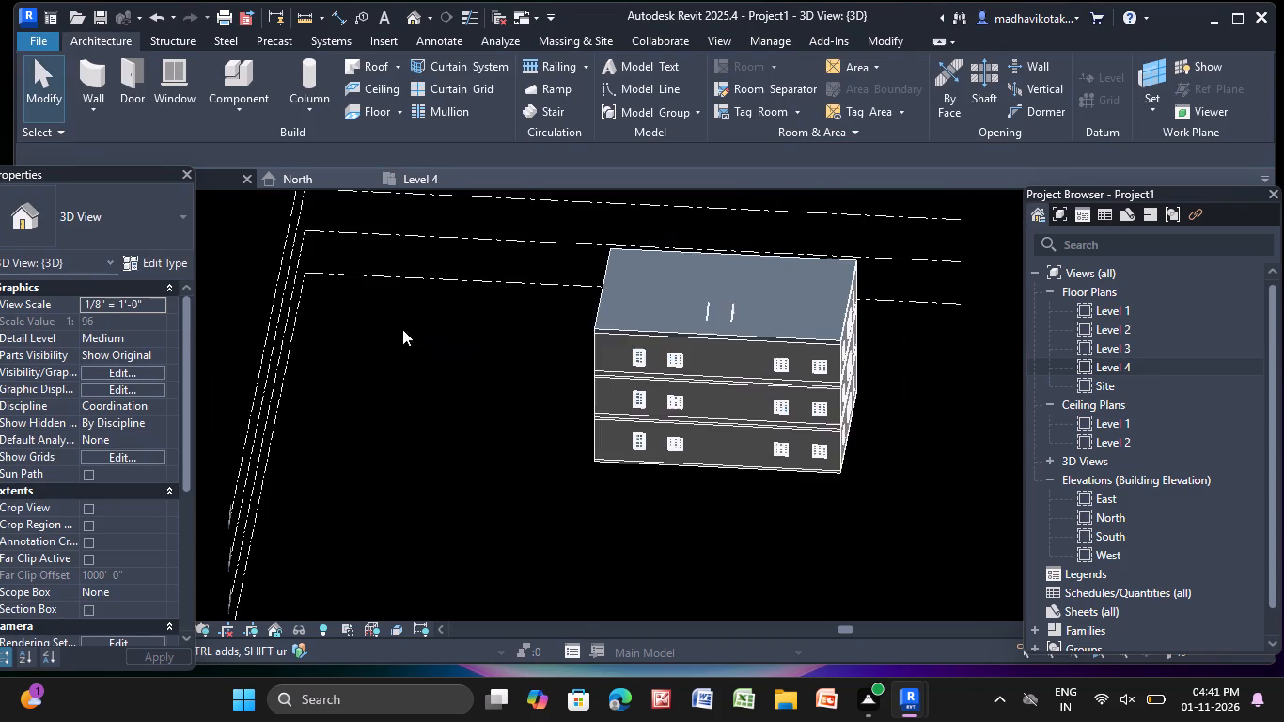
{"action": "middle_click_drag", "start_coordinate": [367, 329], "coordinate": [572, 389]}
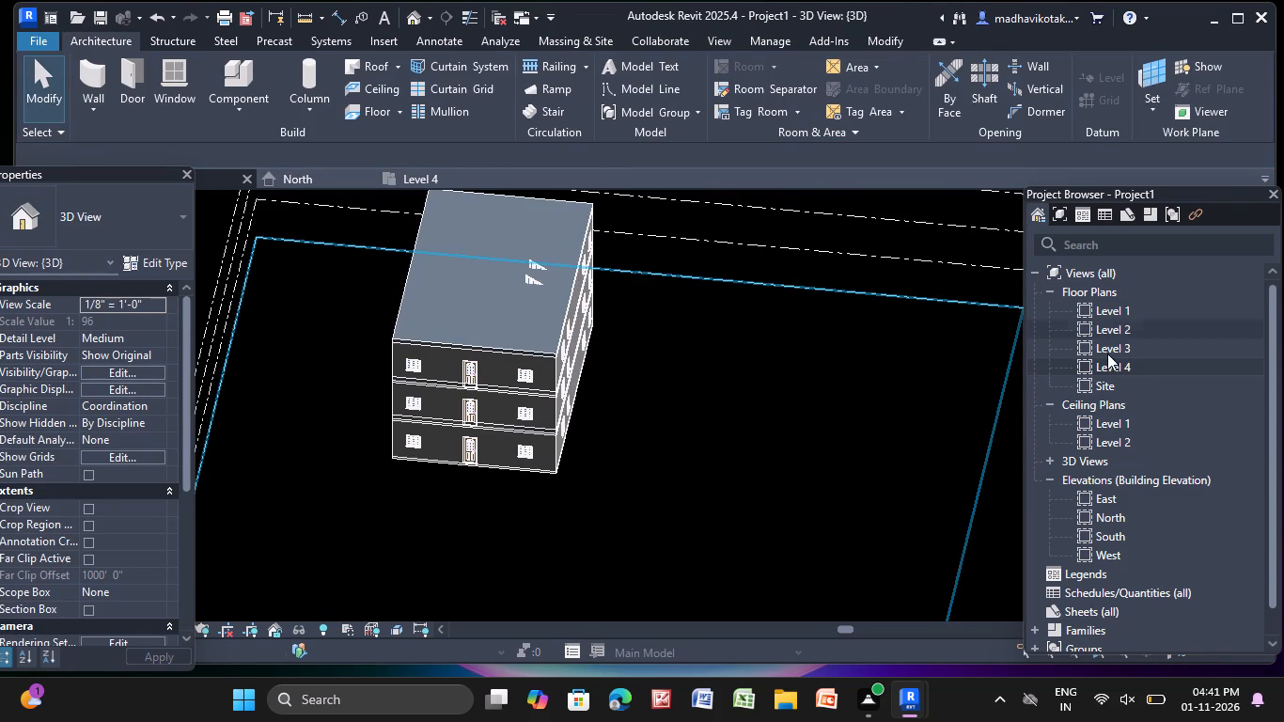
Create a shaft opening in the Level 4 plan with a rectangular boundary about 8' 6" by 9' 0" around the stair.
{"action": "double_click", "coordinate": [1134, 354]}
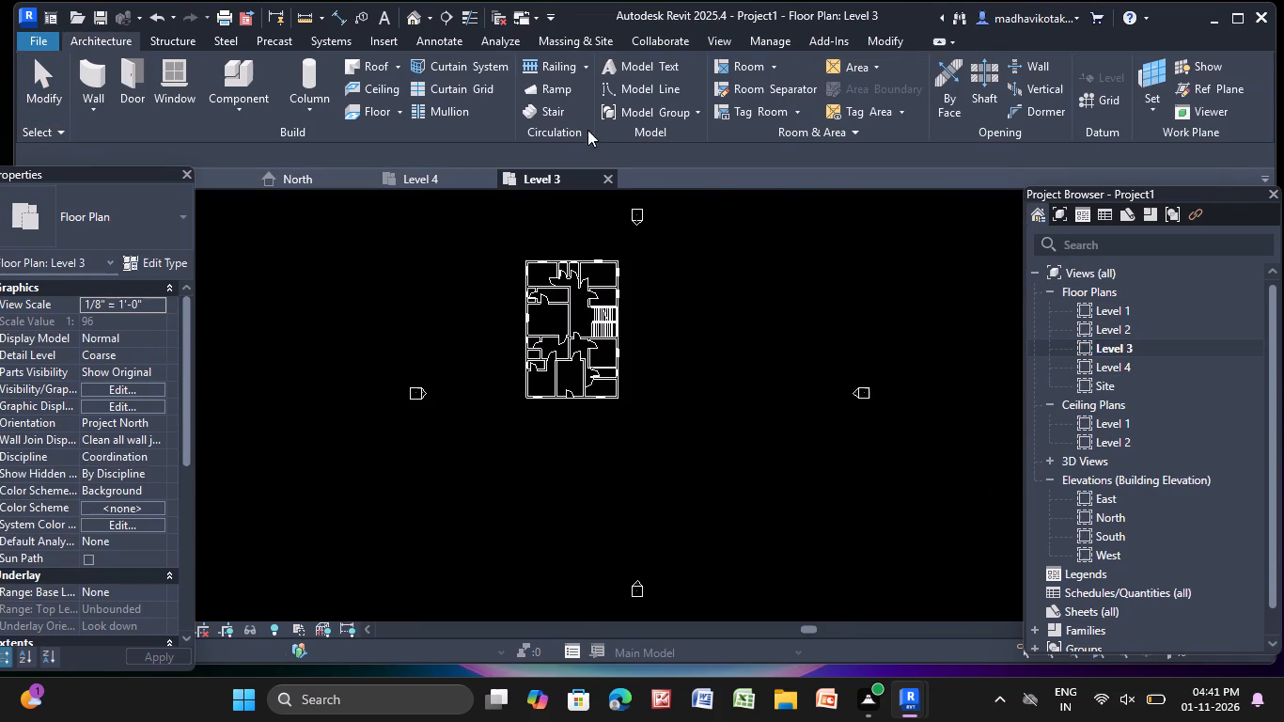
{"action": "left_click", "coordinate": [1140, 368]}
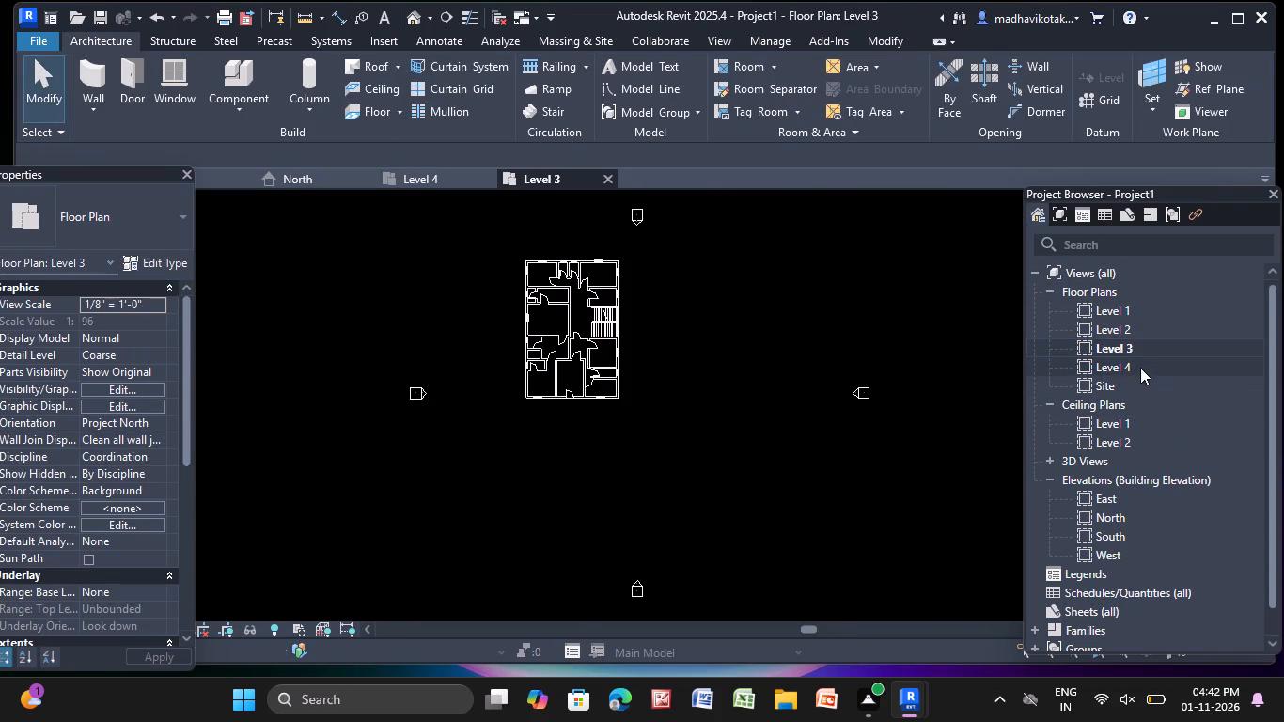
{"action": "left_click_drag", "start_coordinate": [1136, 366], "coordinate": [1126, 364]}
{"action": "scroll", "coordinate": [624, 325], "scroll_direction": "up", "scroll_amount": 6}
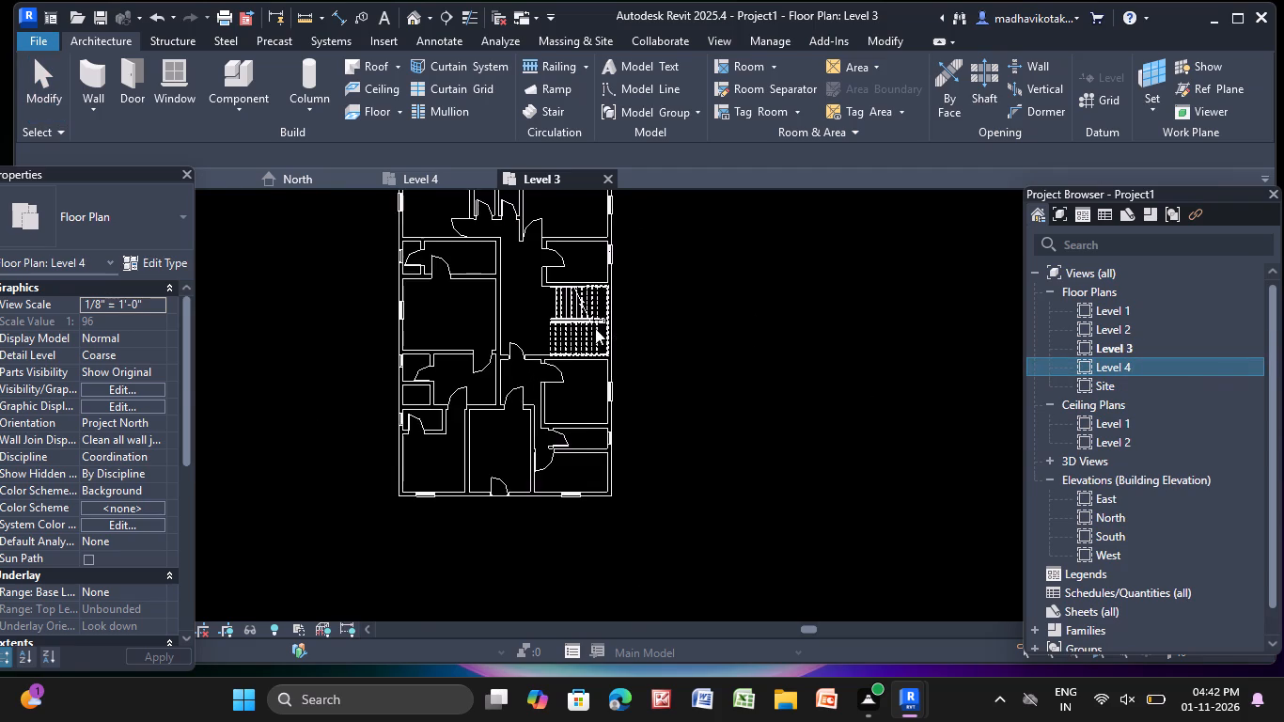
{"action": "scroll", "coordinate": [586, 329], "scroll_direction": "up", "scroll_amount": 6}
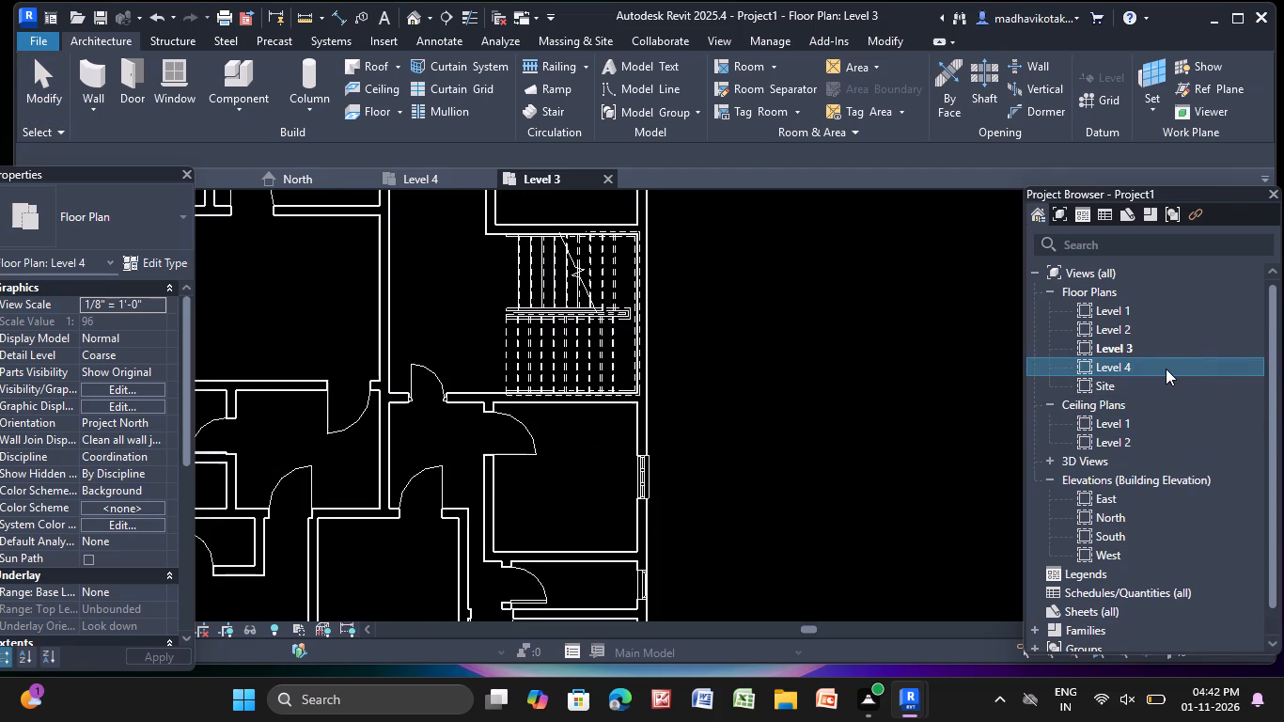
{"action": "double_click", "coordinate": [1166, 369]}
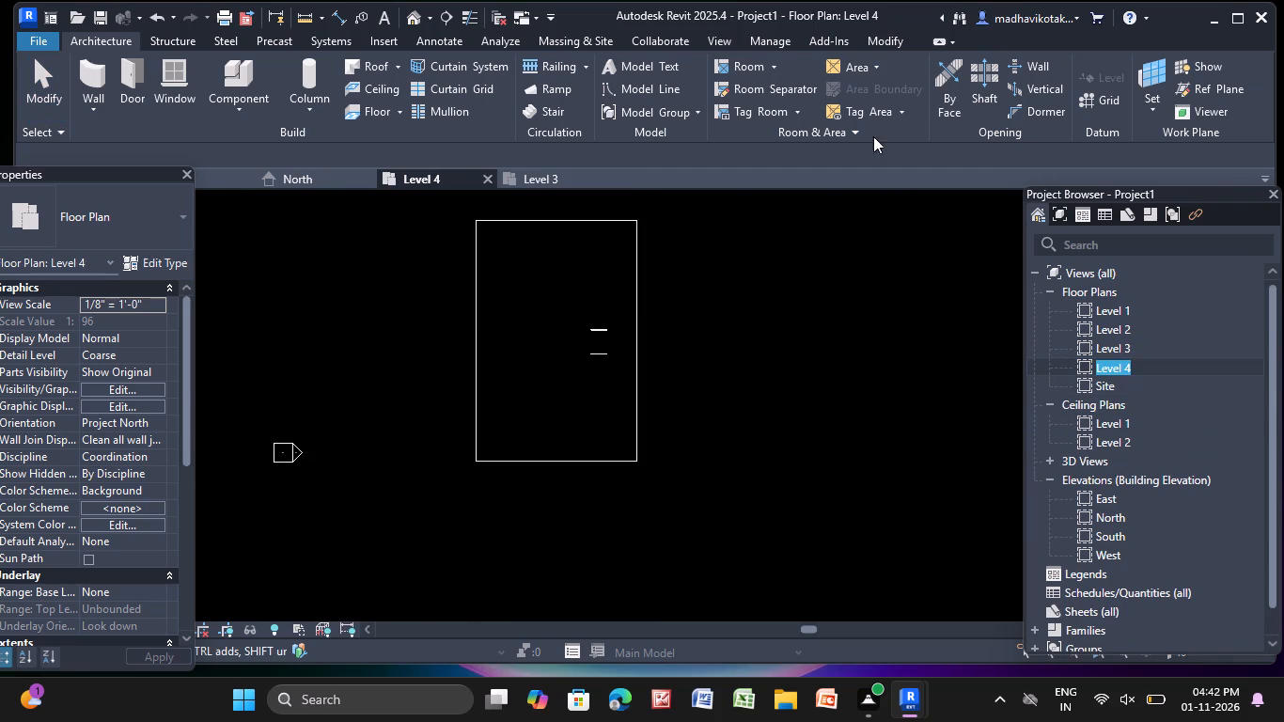
{"action": "left_click", "coordinate": [990, 79]}
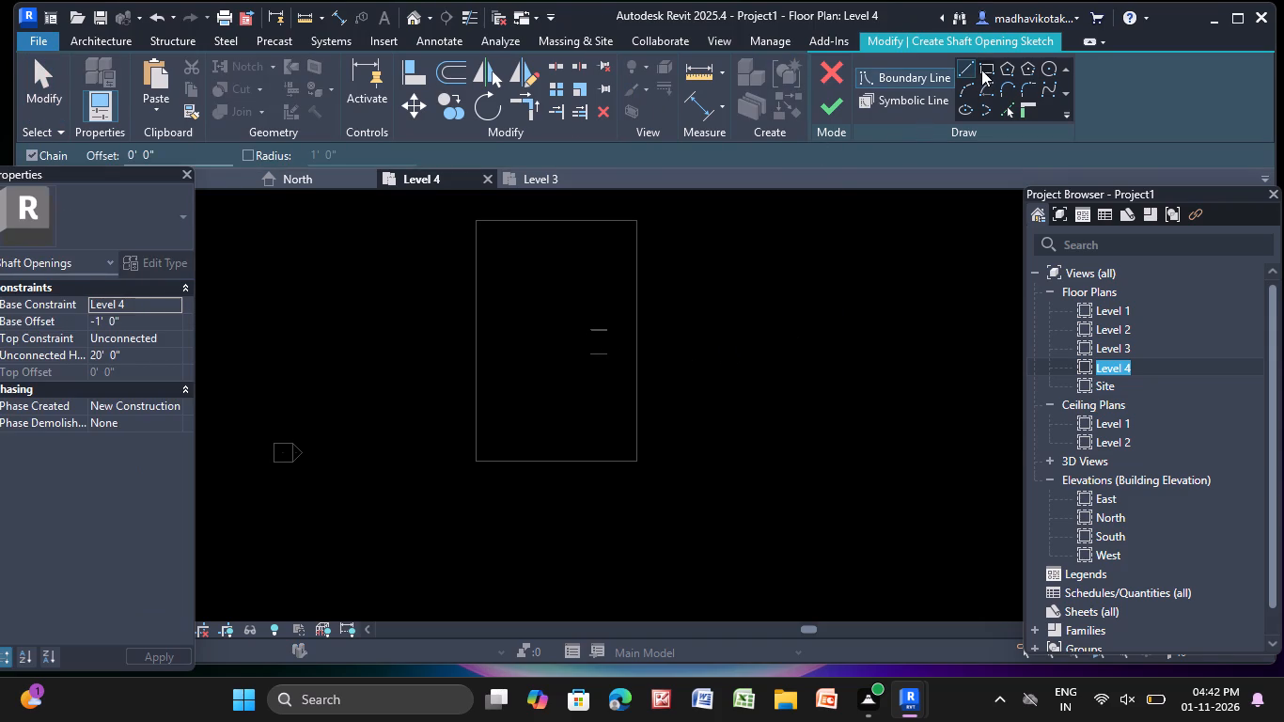
{"action": "left_click", "coordinate": [992, 71]}
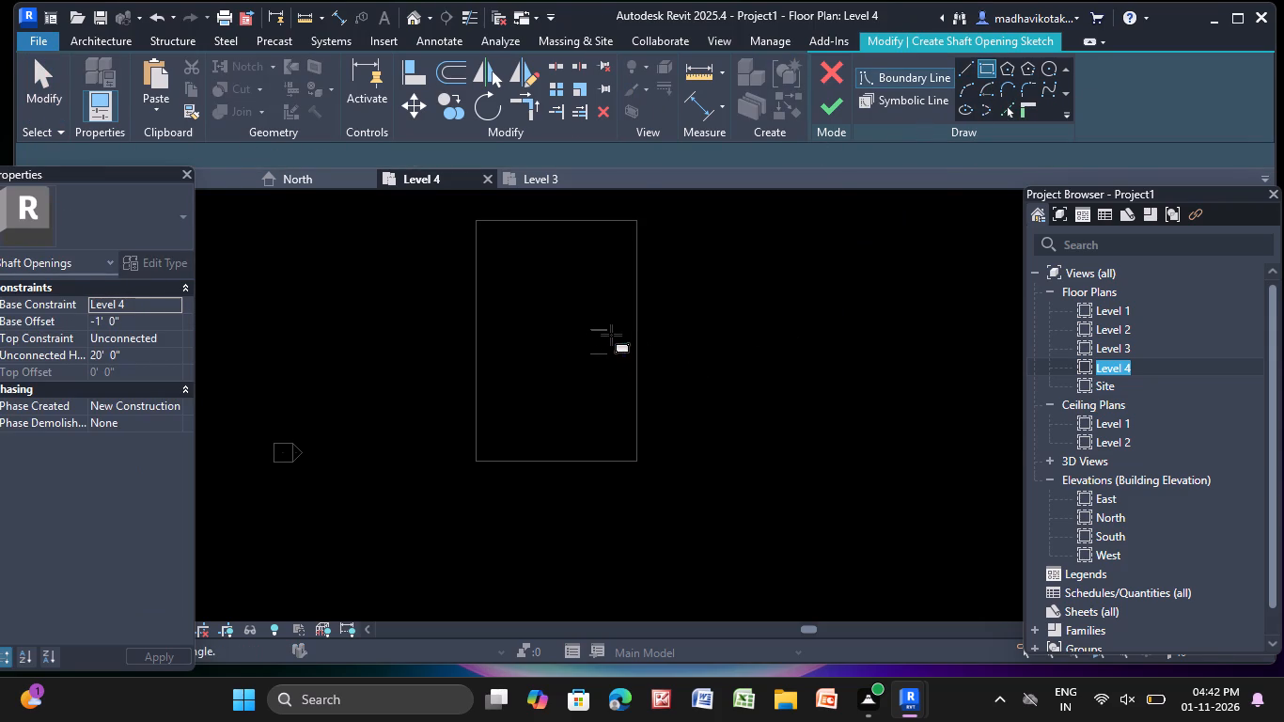
{"action": "scroll", "coordinate": [611, 335], "scroll_direction": "up", "scroll_amount": 7}
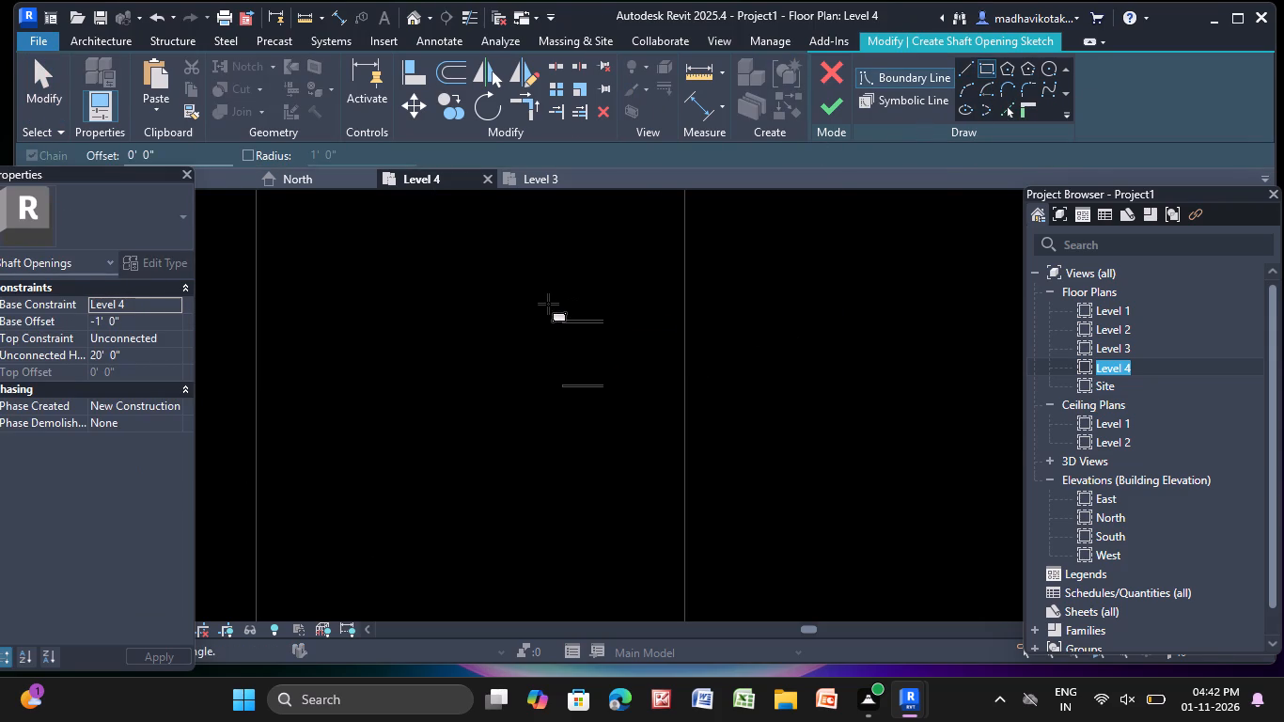
{"action": "left_click", "coordinate": [538, 297]}
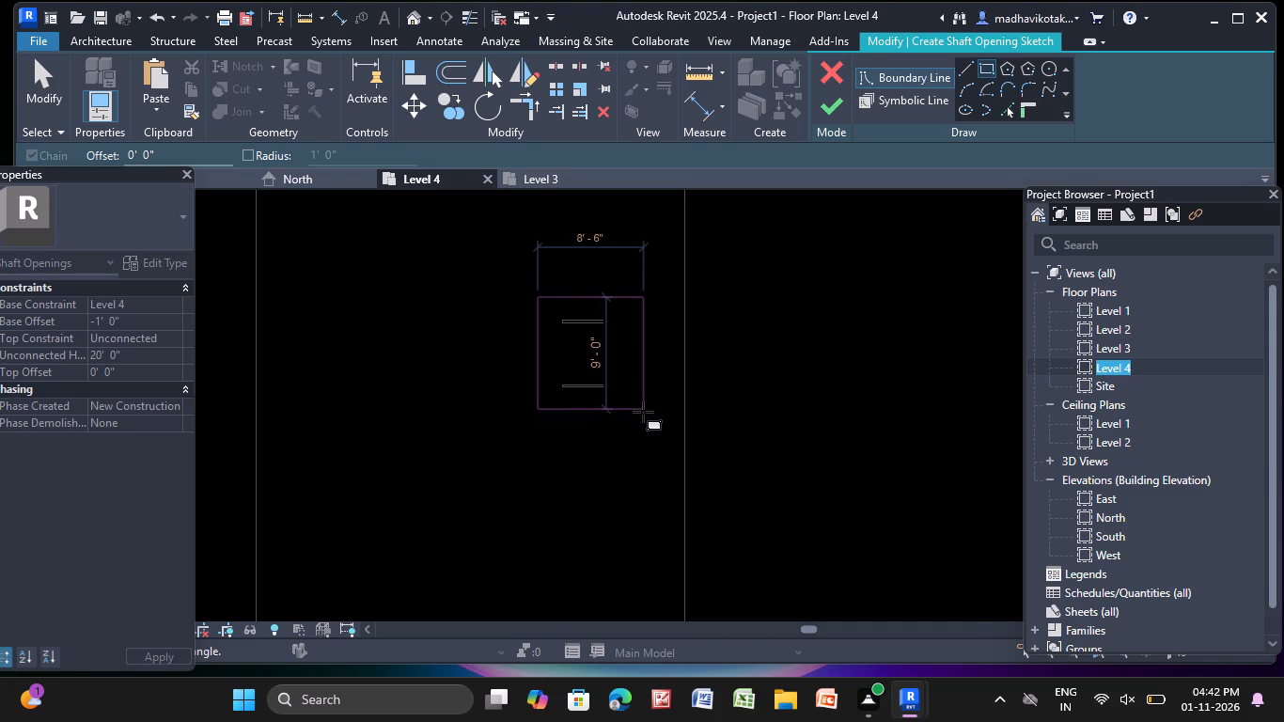
{"action": "left_click", "coordinate": [645, 411]}
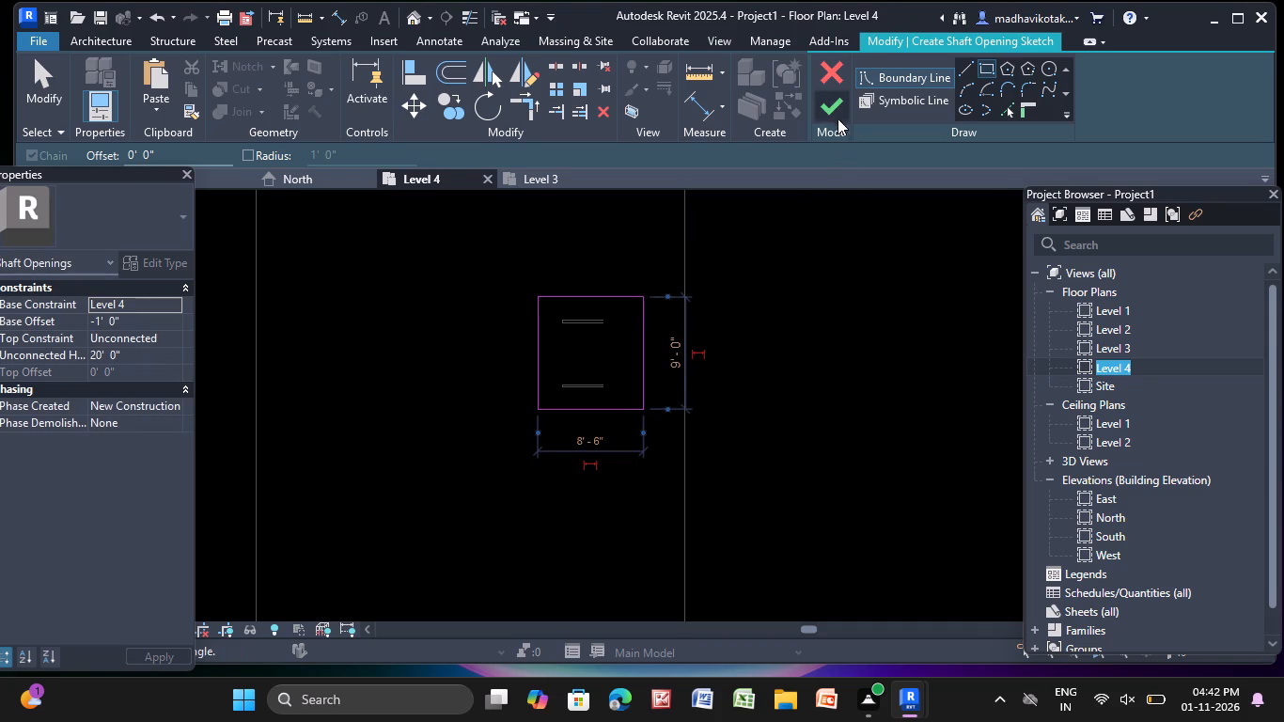
{"action": "left_click", "coordinate": [833, 112]}
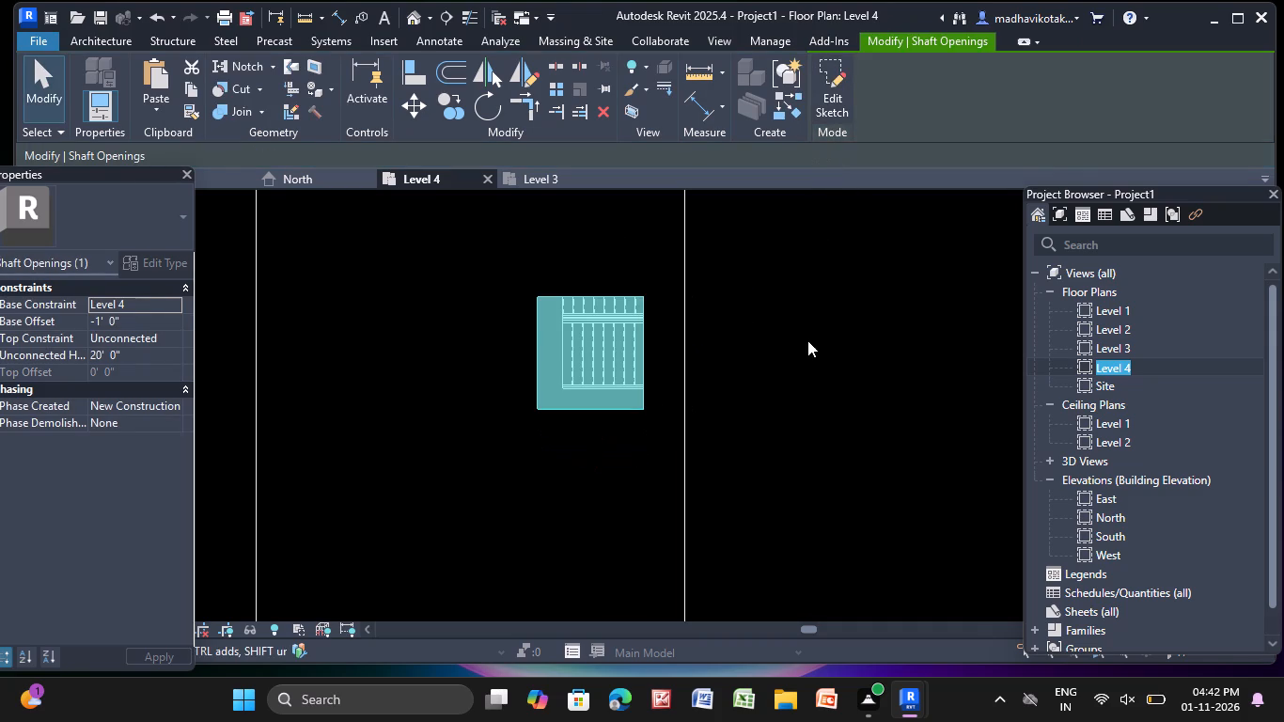
{"action": "key", "text": "Escape"}
{"action": "key", "text": "Escape"}
Examine the stair opening in the top slab and the building's facades from several sides in the 3D view.
{"action": "left_click", "coordinate": [410, 9]}
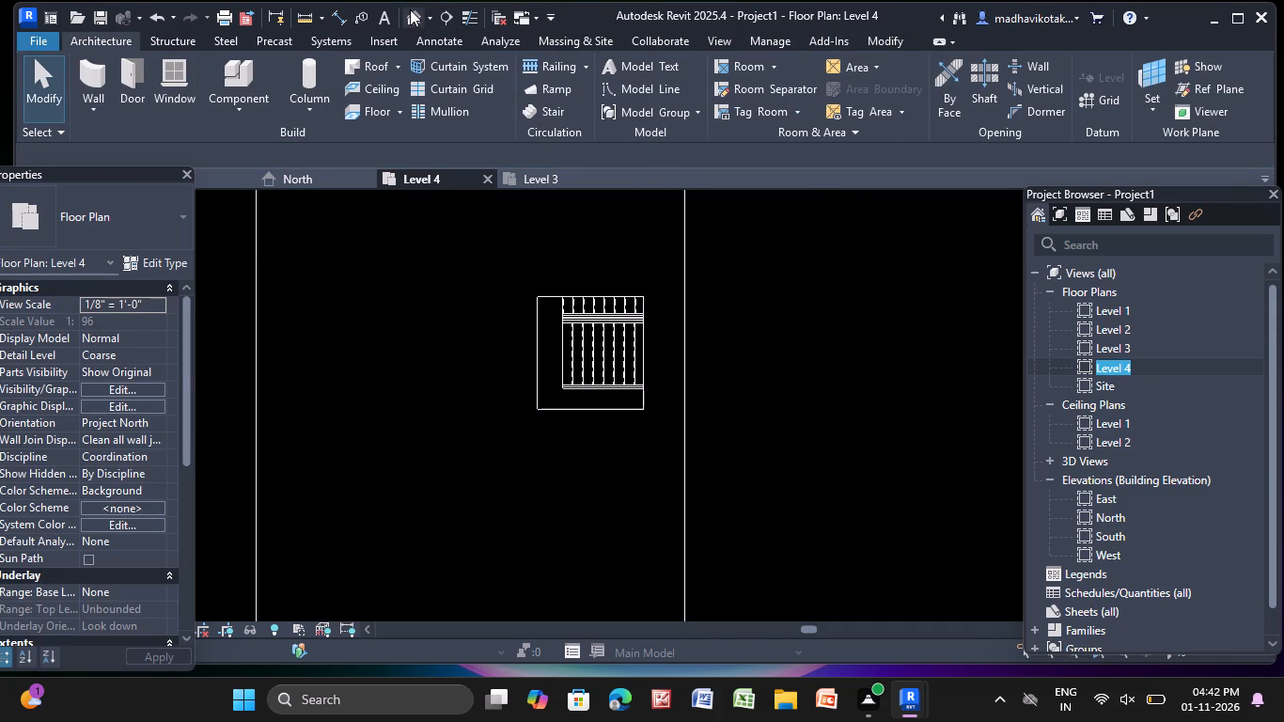
{"action": "middle_click_drag", "start_coordinate": [665, 323], "coordinate": [590, 341], "text": "shift"}
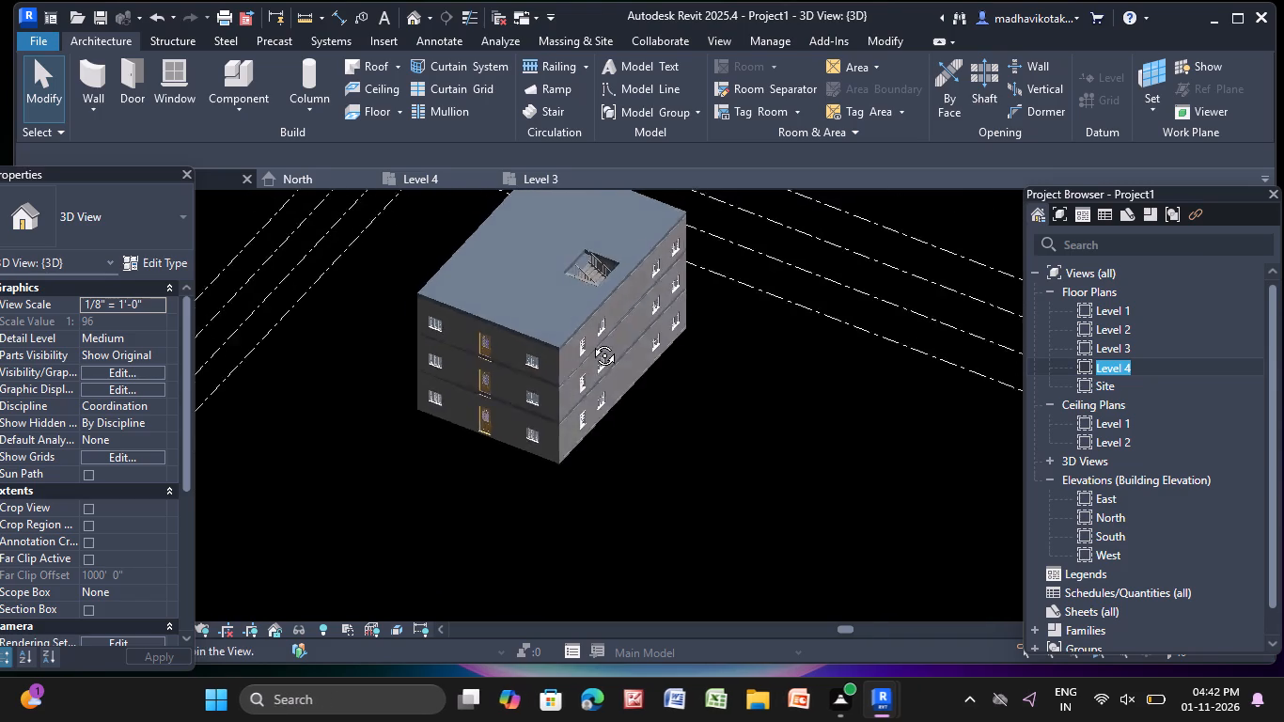
{"action": "middle_click_drag", "start_coordinate": [590, 341], "coordinate": [456, 333], "text": "shift"}
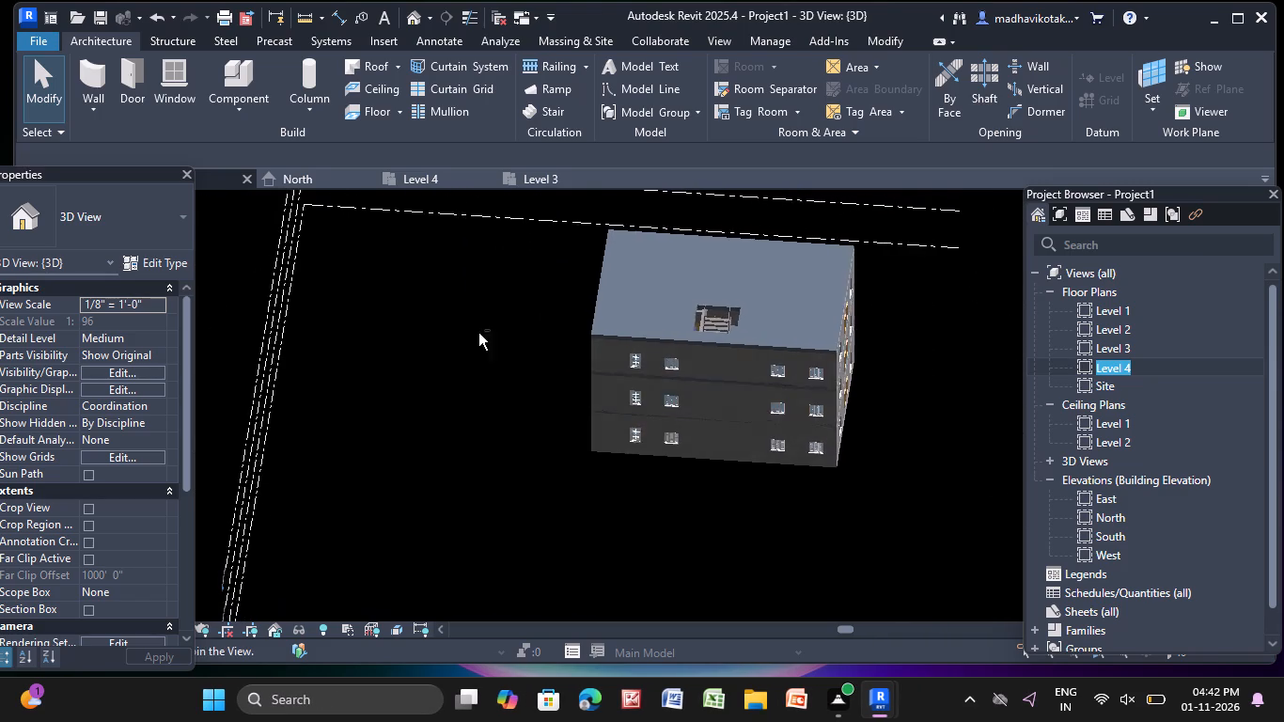
{"action": "scroll", "coordinate": [775, 333], "scroll_direction": "up", "scroll_amount": 6}
{"action": "middle_click_drag", "start_coordinate": [752, 313], "coordinate": [658, 488], "text": "shift"}
{"action": "scroll", "coordinate": [658, 488], "scroll_direction": "down", "scroll_amount": 3, "text": "shift"}
{"action": "scroll", "coordinate": [658, 489], "scroll_direction": "down", "scroll_amount": 2}
{"action": "middle_click_drag", "start_coordinate": [632, 551], "coordinate": [639, 515]}
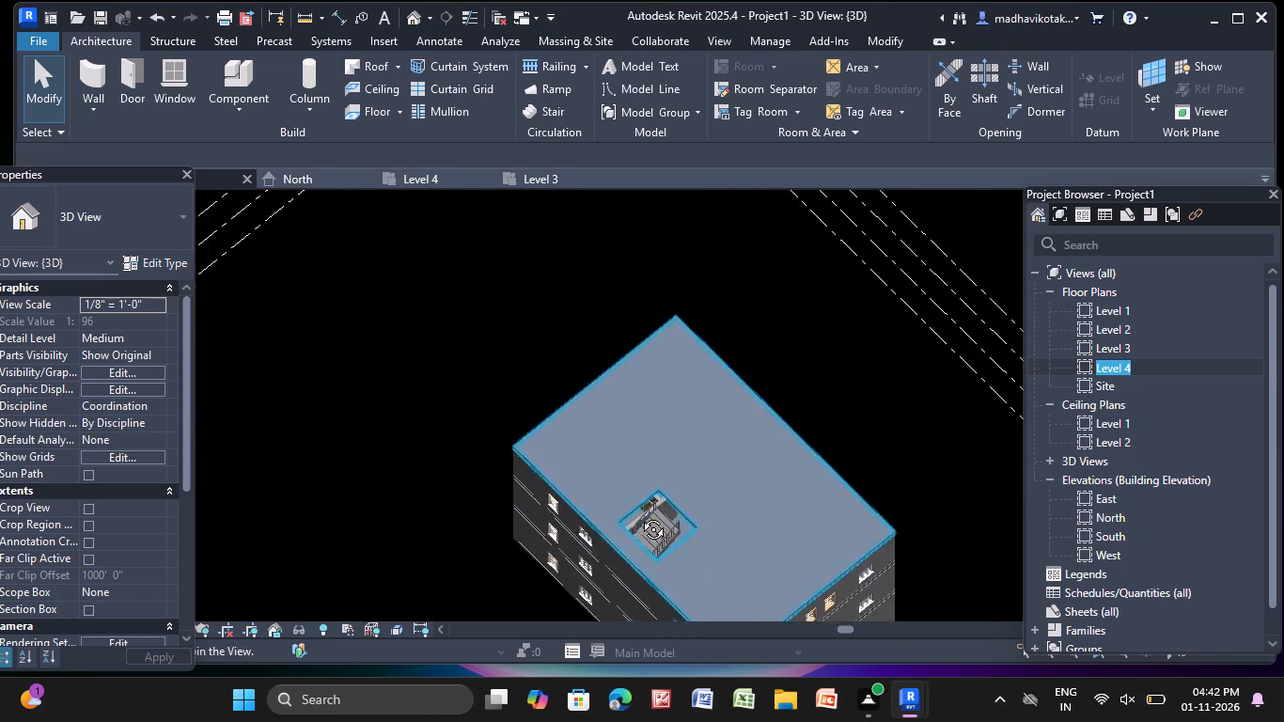
{"action": "middle_click_drag", "start_coordinate": [639, 515], "coordinate": [751, 337]}
{"action": "scroll", "coordinate": [572, 442], "scroll_direction": "down", "scroll_amount": 6}
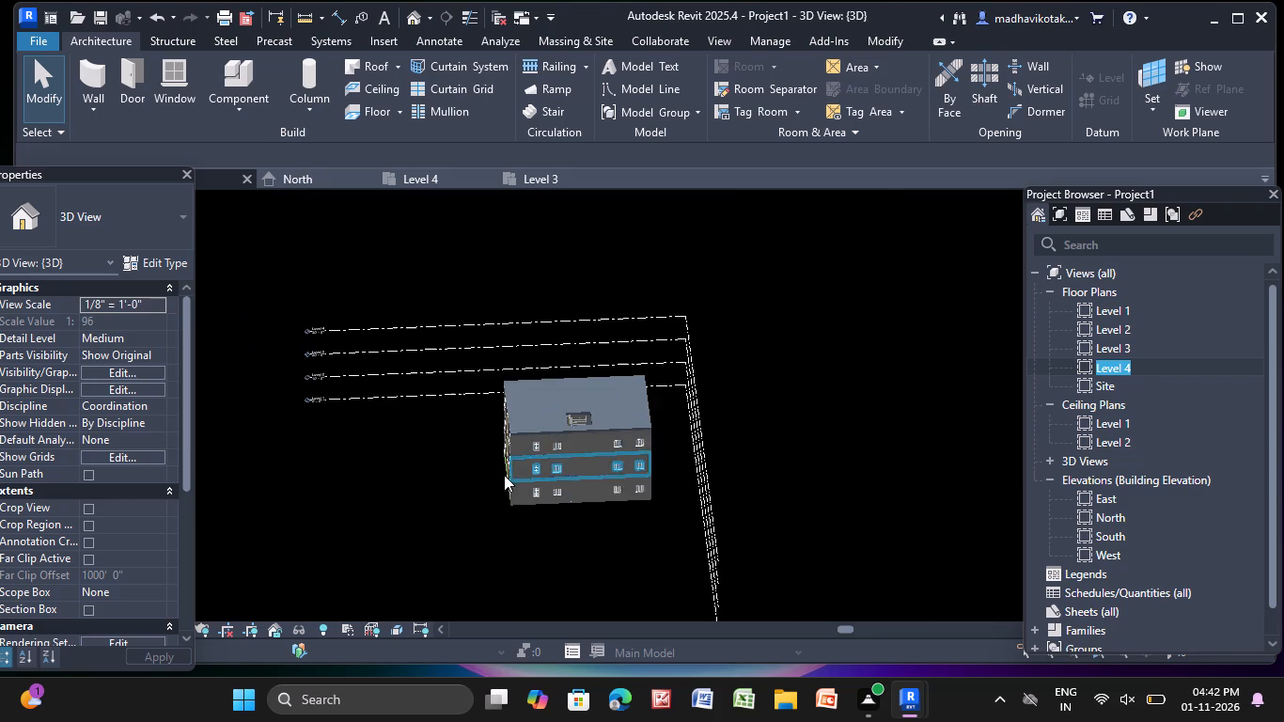
{"action": "middle_click_drag", "start_coordinate": [443, 438], "coordinate": [698, 473]}
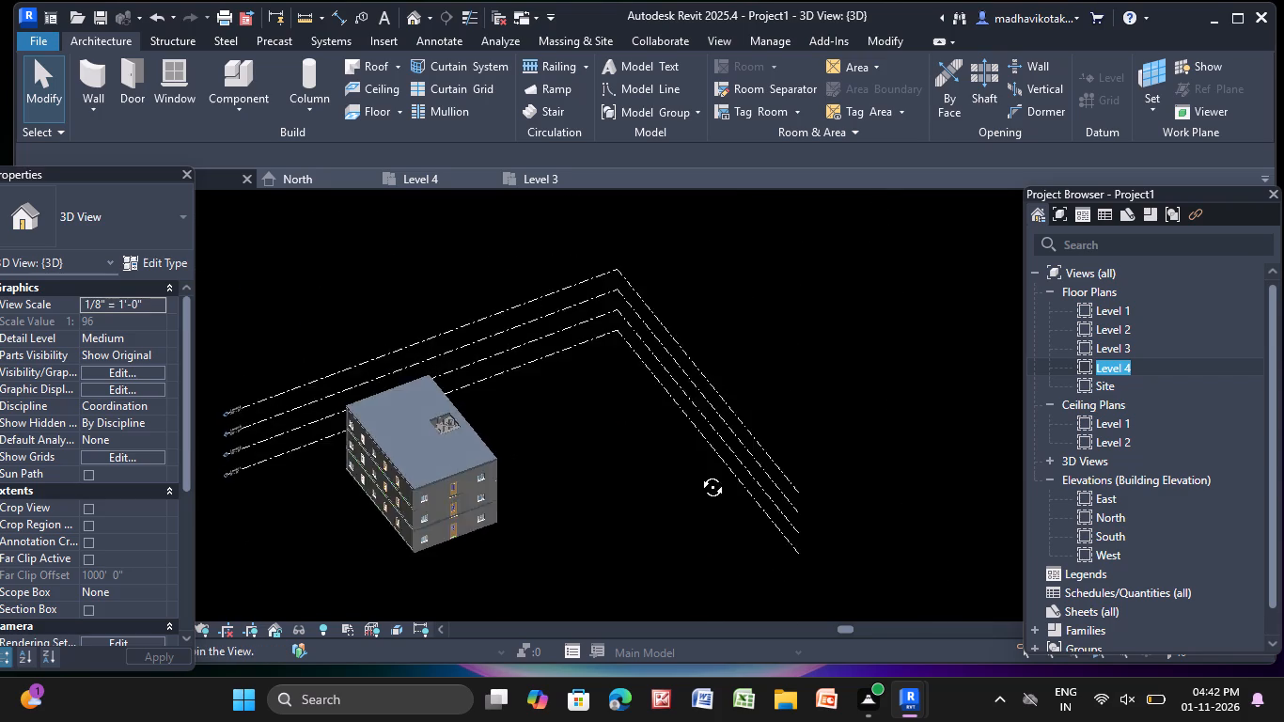
{"action": "middle_click_drag", "start_coordinate": [698, 473], "coordinate": [625, 324]}
{"action": "scroll", "coordinate": [451, 510], "scroll_direction": "up", "scroll_amount": 1}
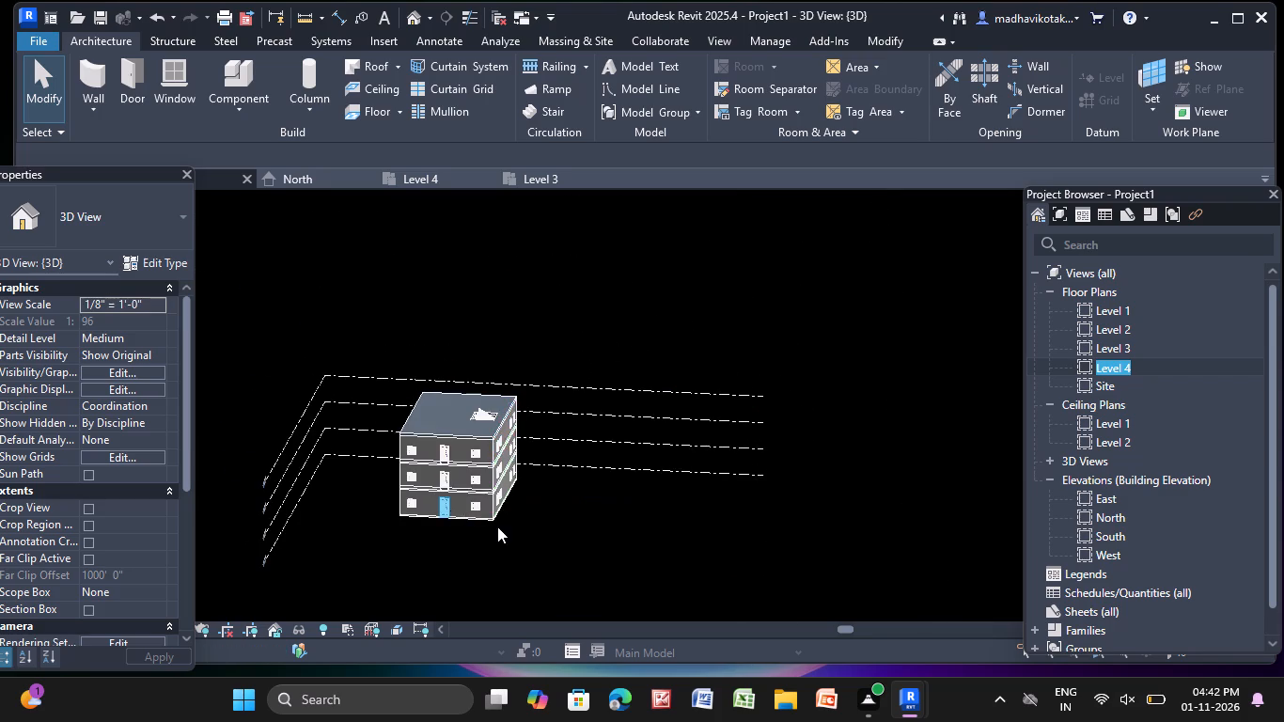
{"action": "middle_click_drag", "start_coordinate": [599, 476], "coordinate": [634, 422]}
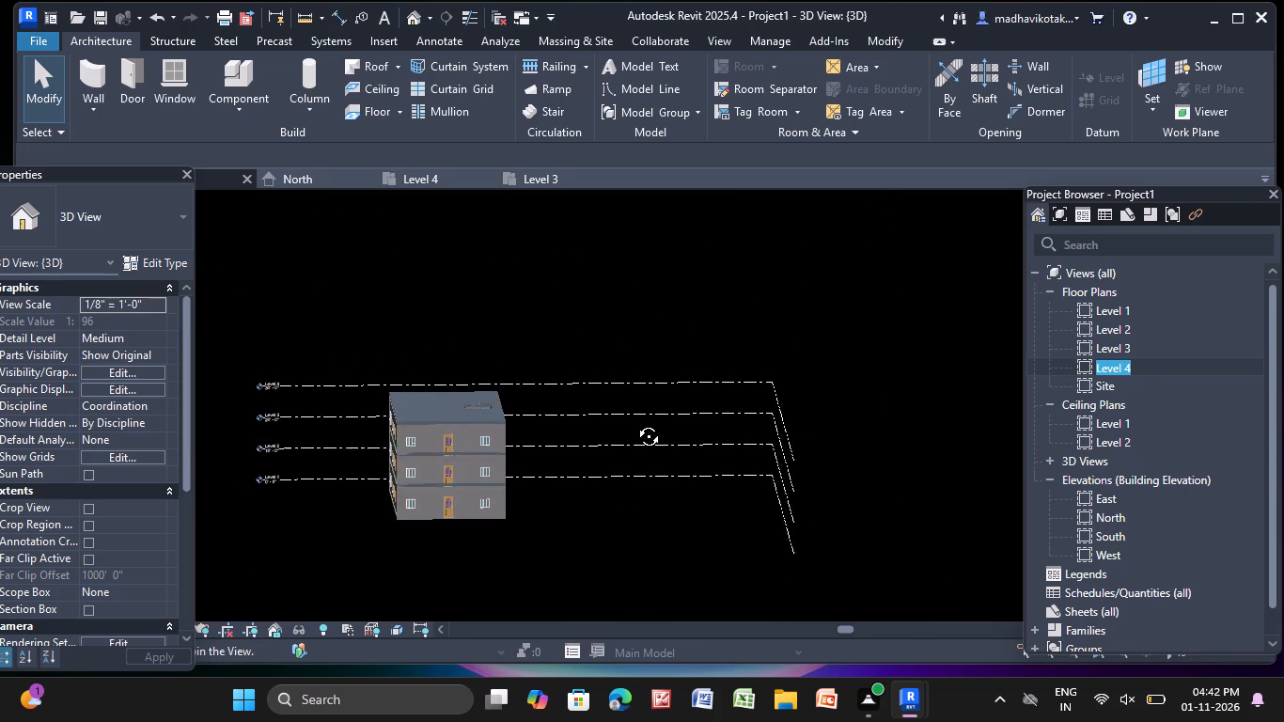
{"action": "middle_click_drag", "start_coordinate": [634, 422], "coordinate": [625, 419]}
{"action": "scroll", "coordinate": [563, 463], "scroll_direction": "up", "scroll_amount": 4}
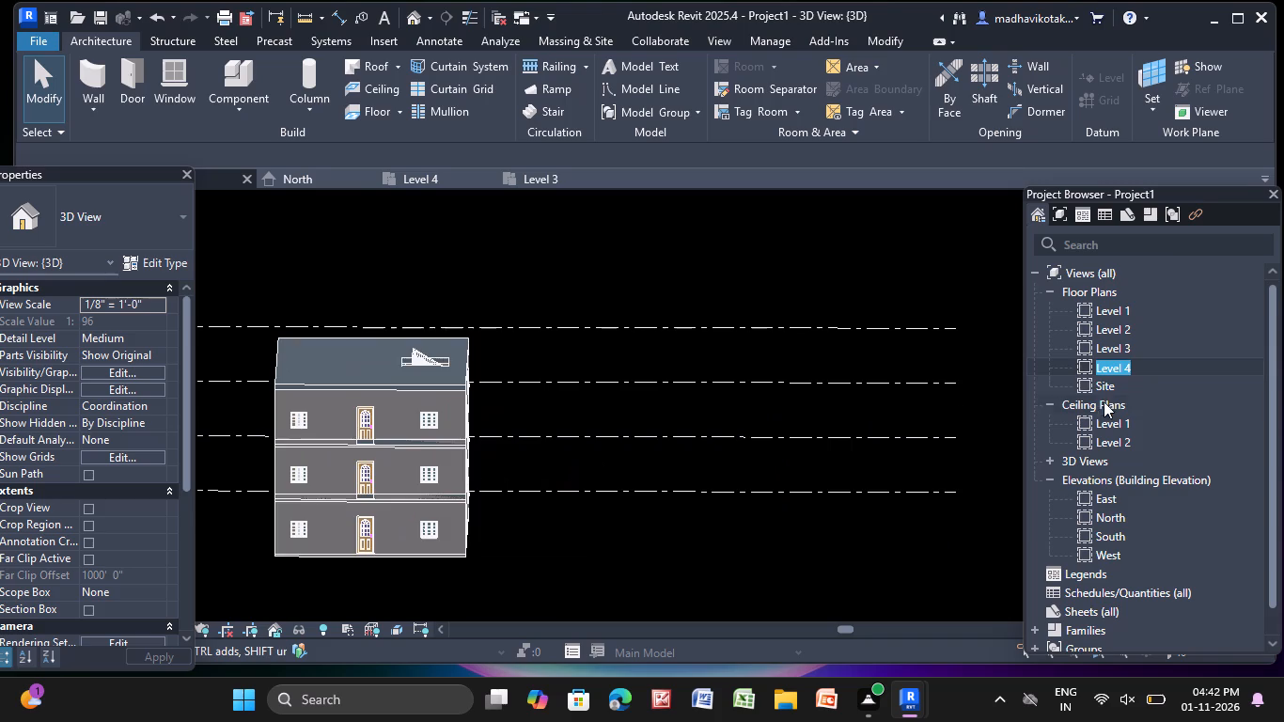
In the Level 2 plan, start a Generic - 12" floor and sketch a rectangular boundary about 64' 6" long around the whole building.
{"action": "double_click", "coordinate": [1120, 331]}
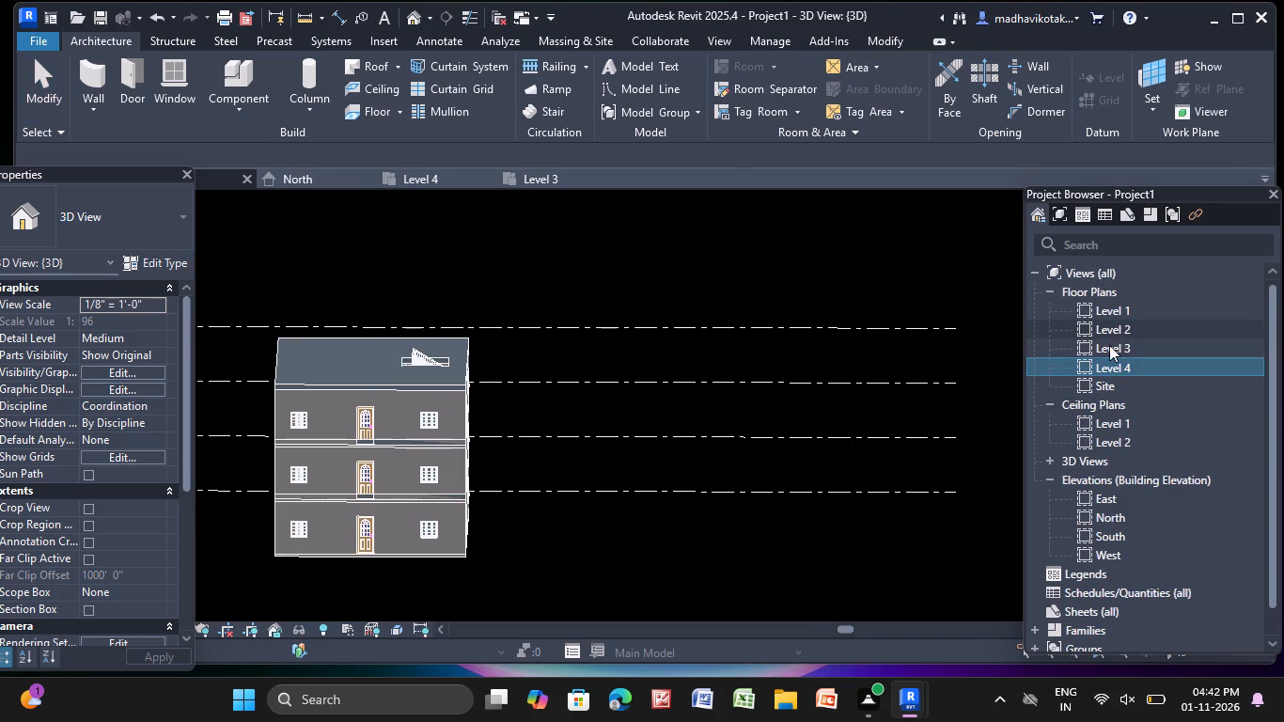
{"action": "double_click", "coordinate": [1127, 325]}
{"action": "scroll", "coordinate": [521, 268], "scroll_direction": "up", "scroll_amount": 5}
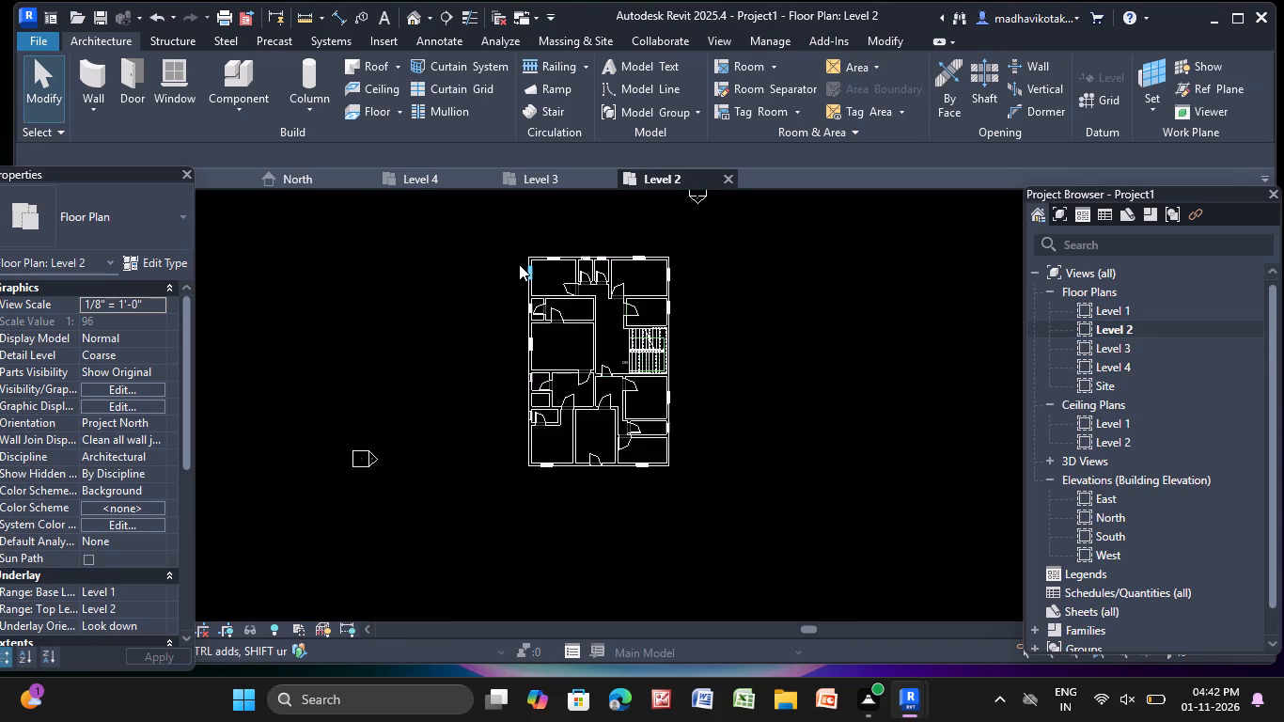
{"action": "scroll", "coordinate": [759, 287], "scroll_direction": "up", "scroll_amount": 1}
{"action": "middle_click_drag", "start_coordinate": [755, 288], "coordinate": [696, 294]}
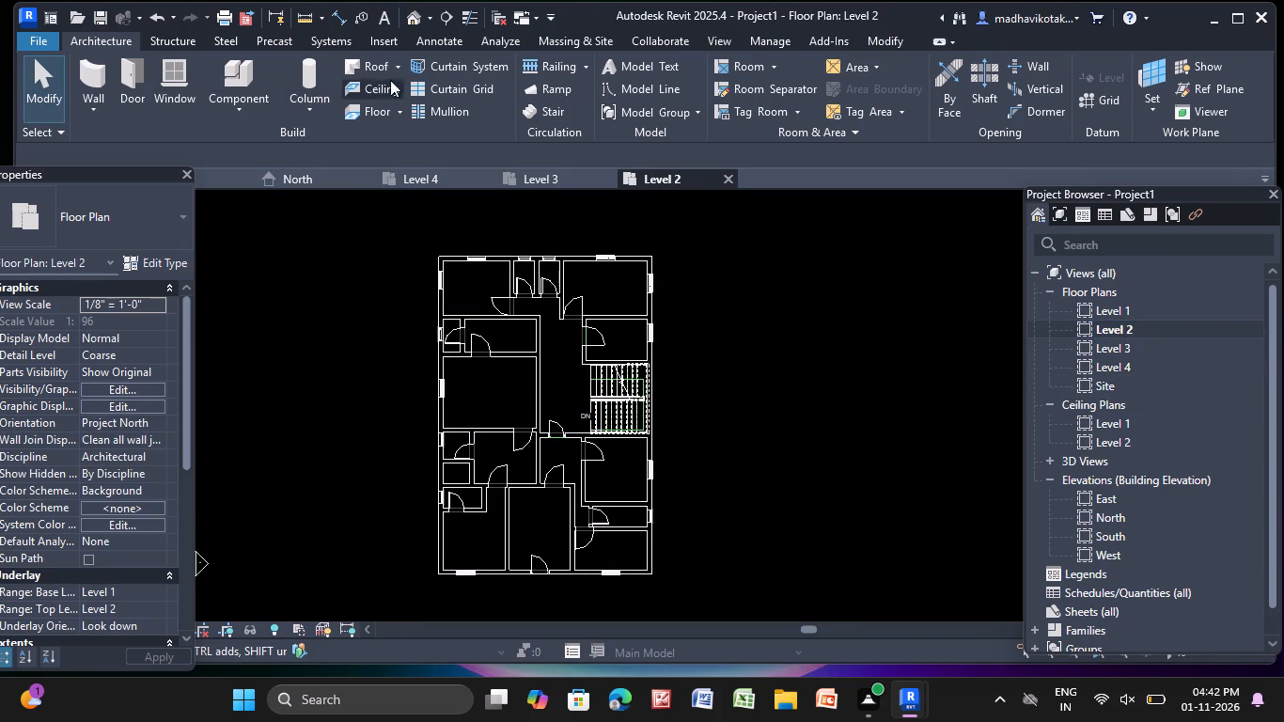
{"action": "left_click", "coordinate": [386, 112]}
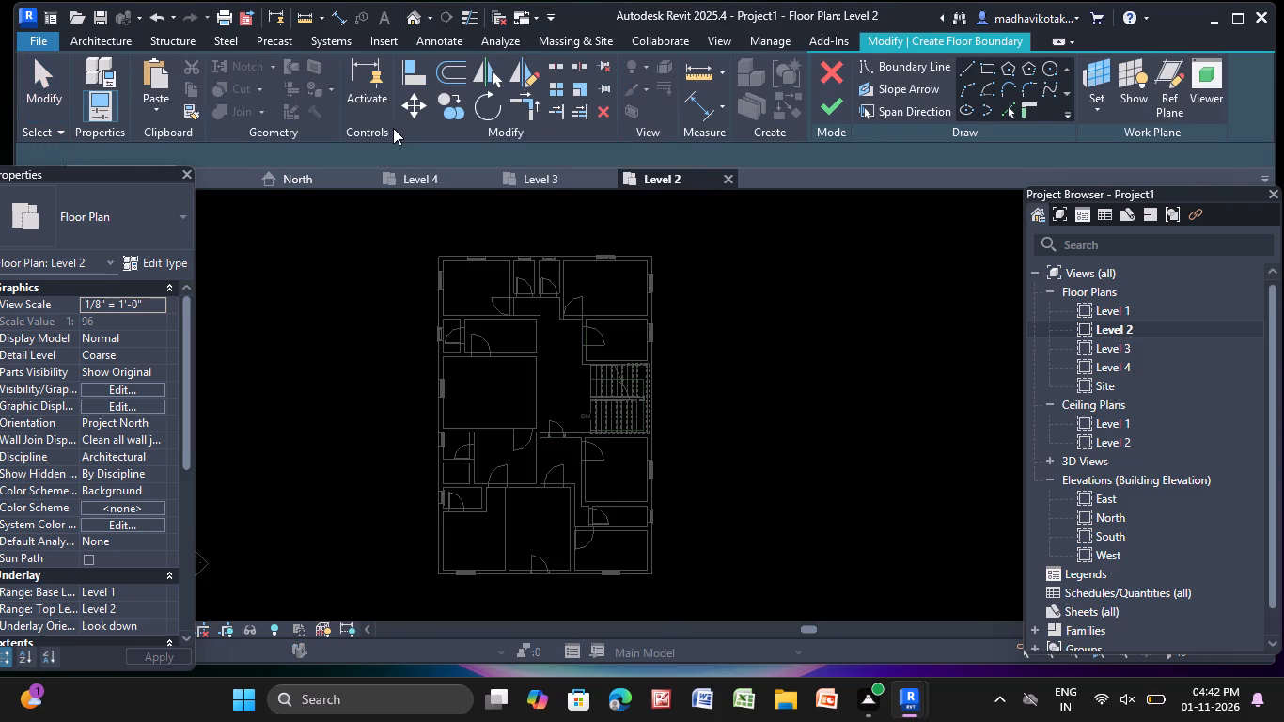
{"action": "left_click", "coordinate": [979, 63]}
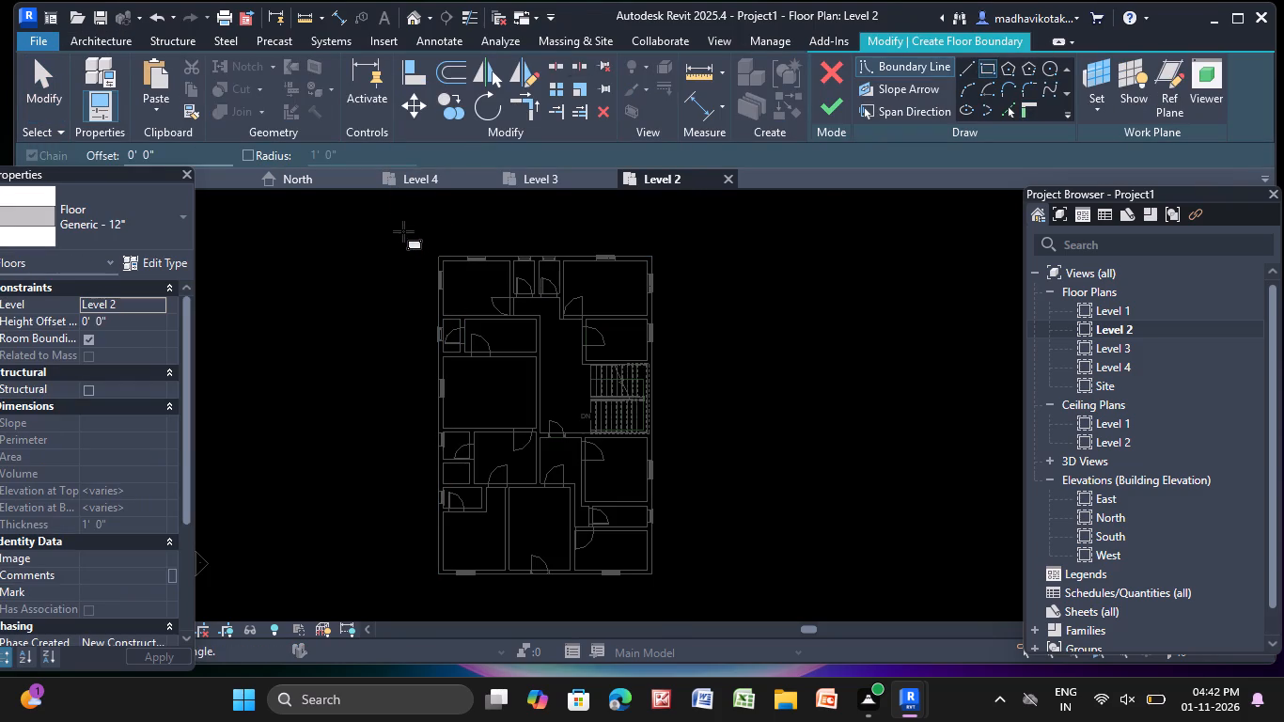
{"action": "left_click", "coordinate": [404, 228]}
{"action": "middle_click_drag", "start_coordinate": [736, 526], "coordinate": [731, 463]}
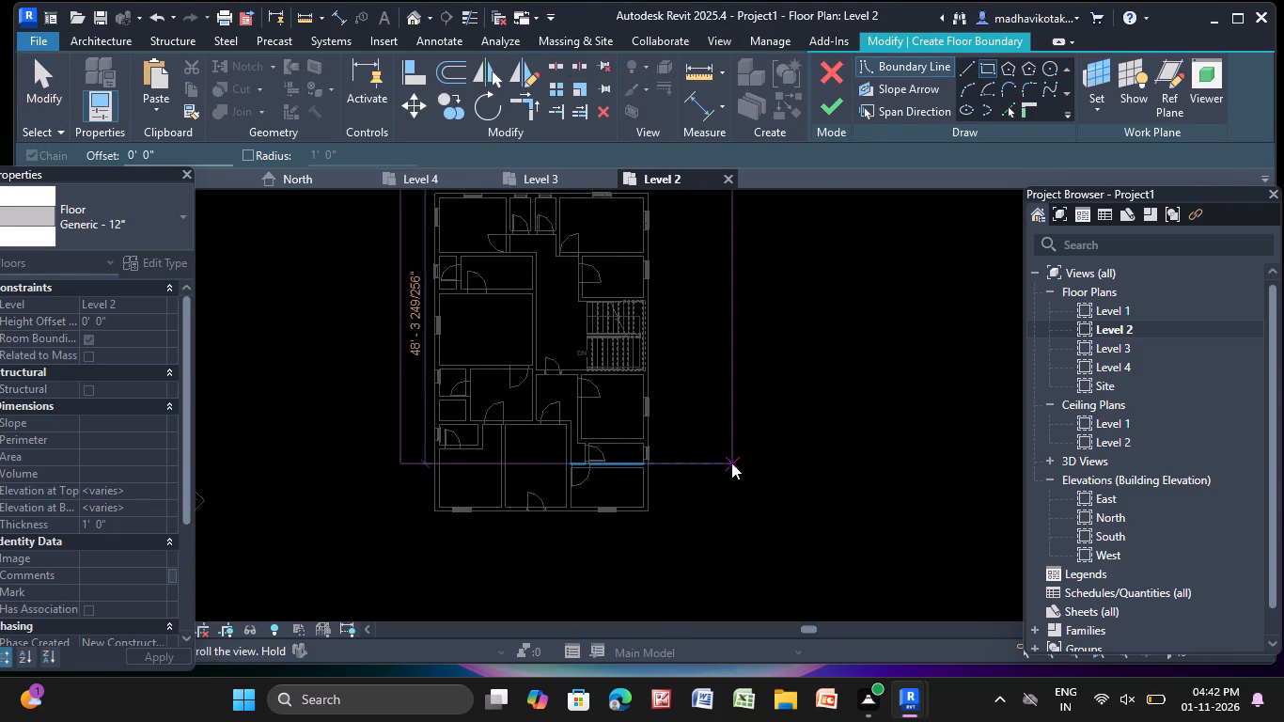
{"action": "middle_click_drag", "start_coordinate": [731, 463], "coordinate": [732, 463]}
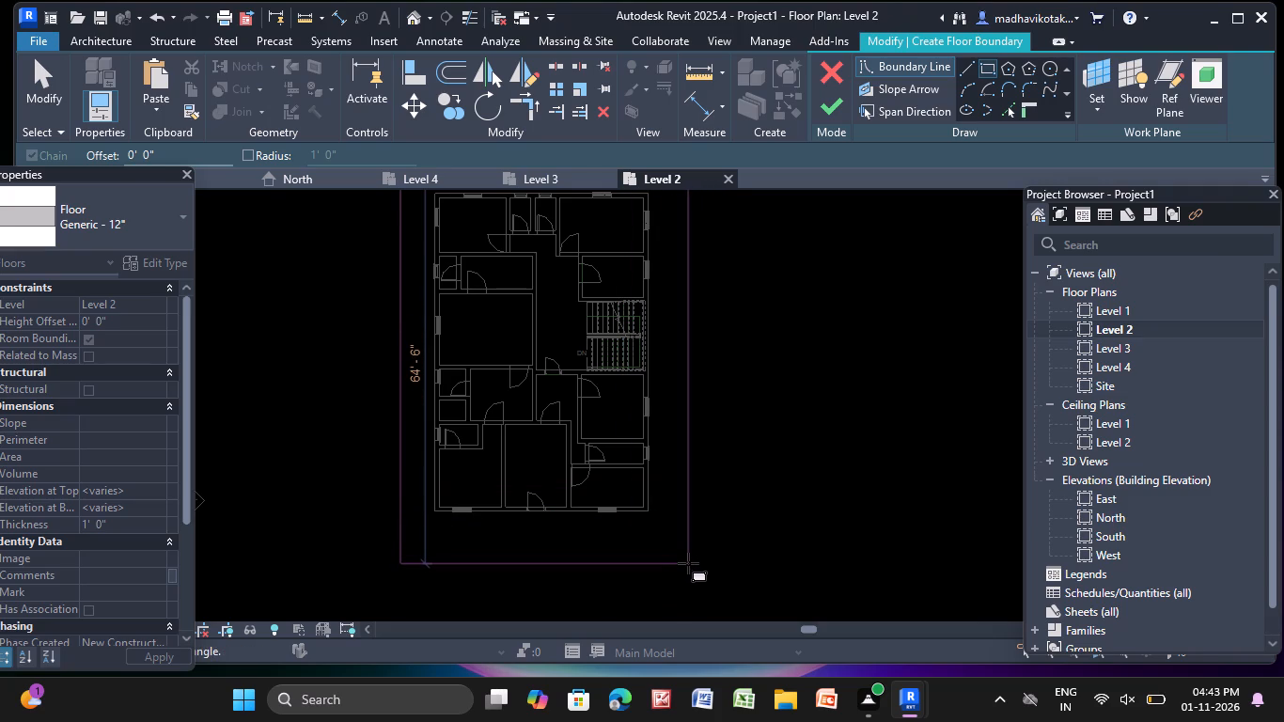
{"action": "left_click", "coordinate": [689, 563]}
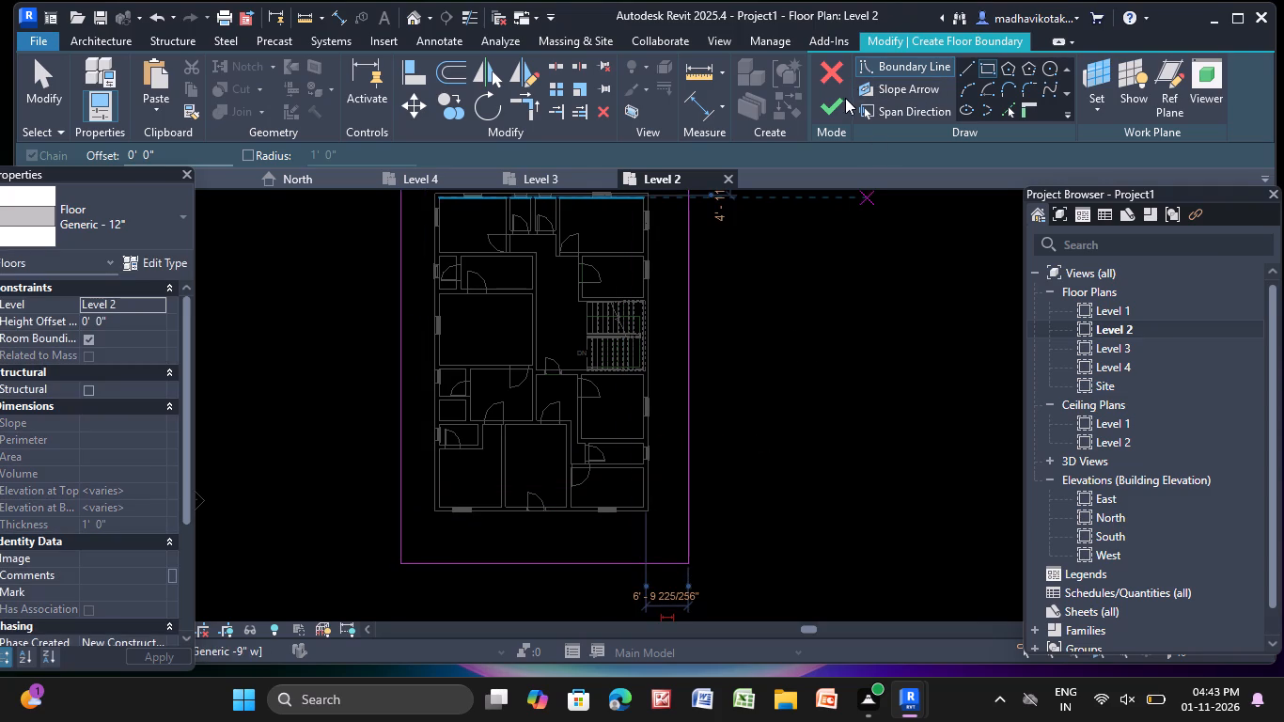
{"action": "key", "text": "Escape"}
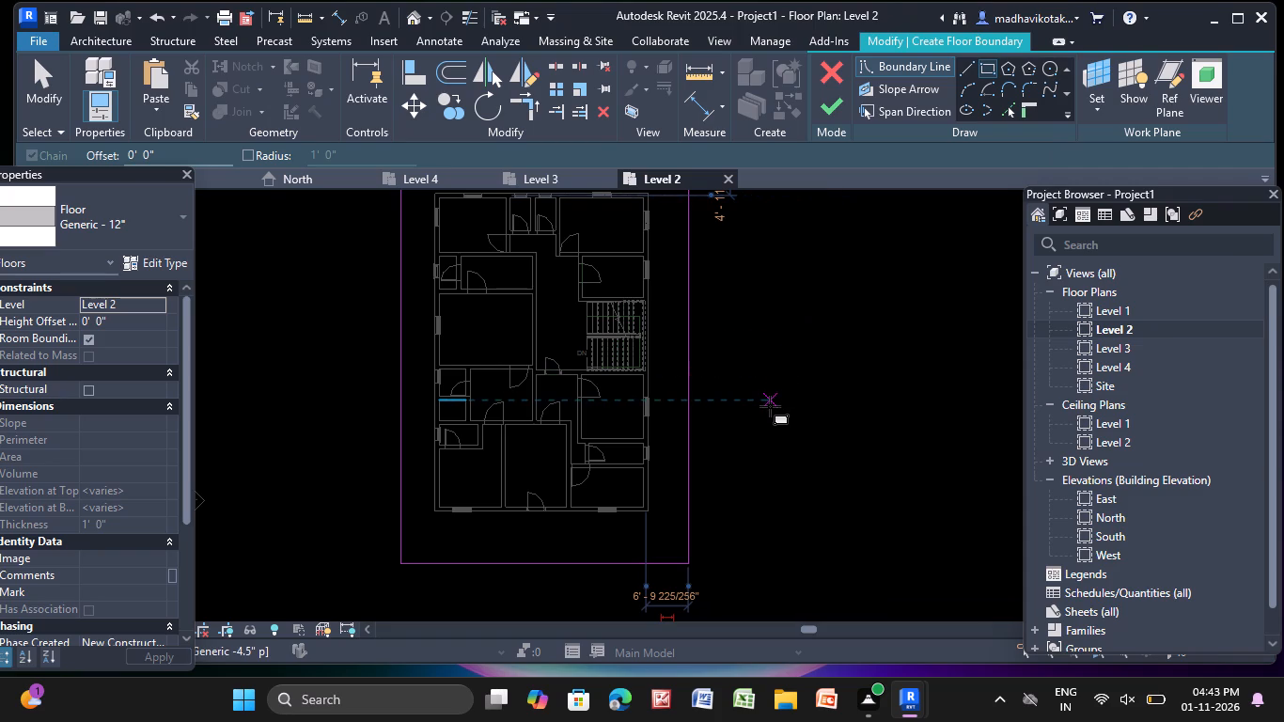
{"action": "scroll", "coordinate": [769, 424], "scroll_direction": "down", "scroll_amount": 2}
{"action": "key", "text": "Escape"}
{"action": "key", "text": "Escape"}
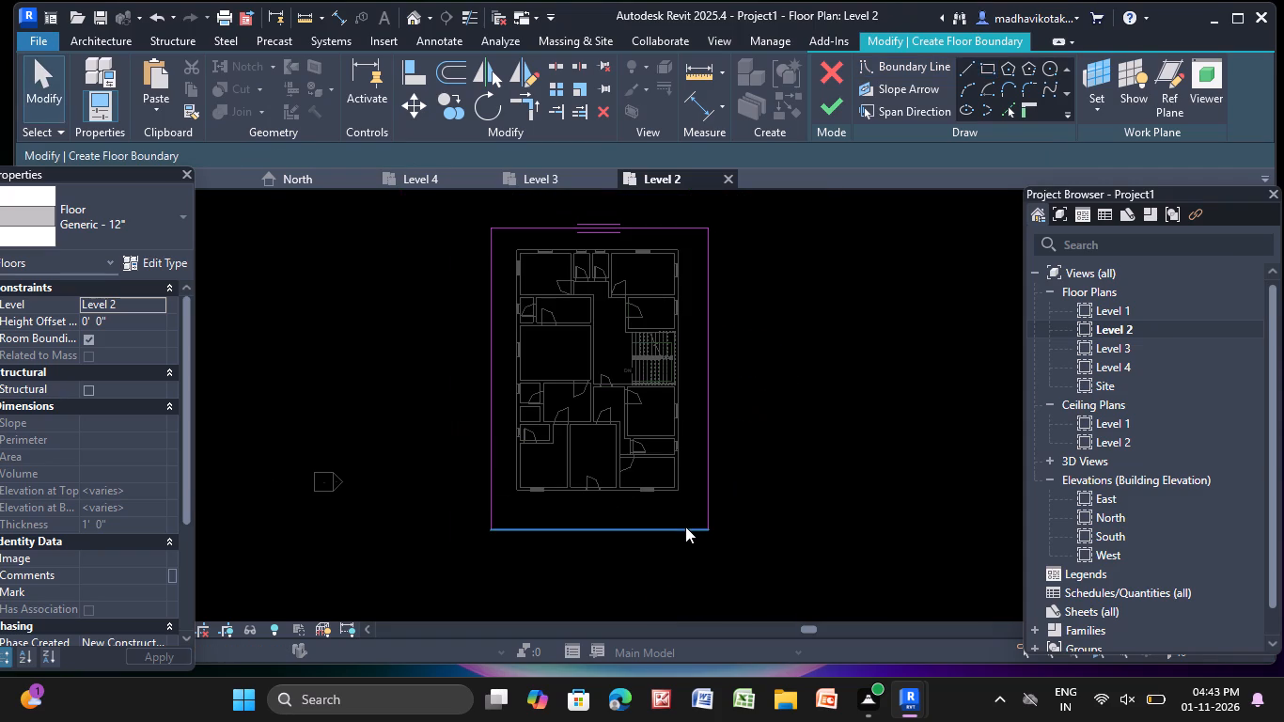
{"action": "left_click", "coordinate": [685, 526]}
{"action": "key", "text": "Escape"}
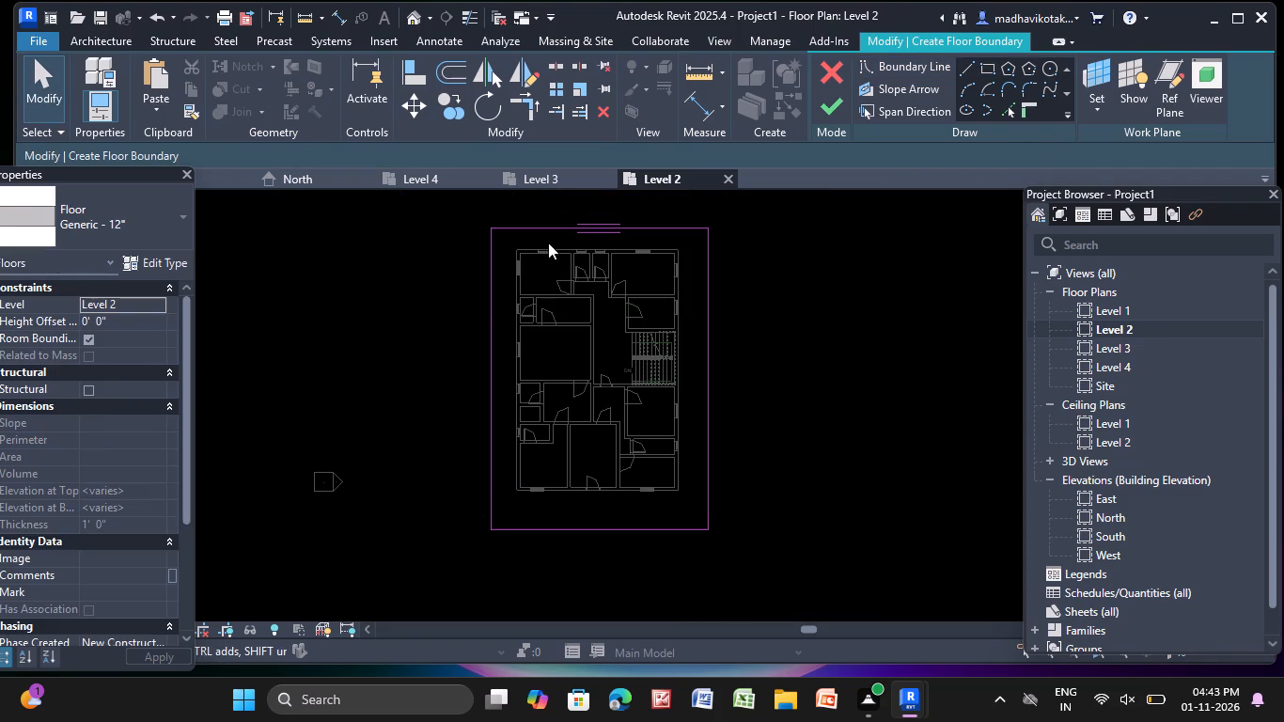
Set the floor boundary's west edge 5' from the building's west exterior wall.
{"action": "left_click", "coordinate": [488, 314]}
{"action": "middle_click_drag", "start_coordinate": [495, 271], "coordinate": [426, 366]}
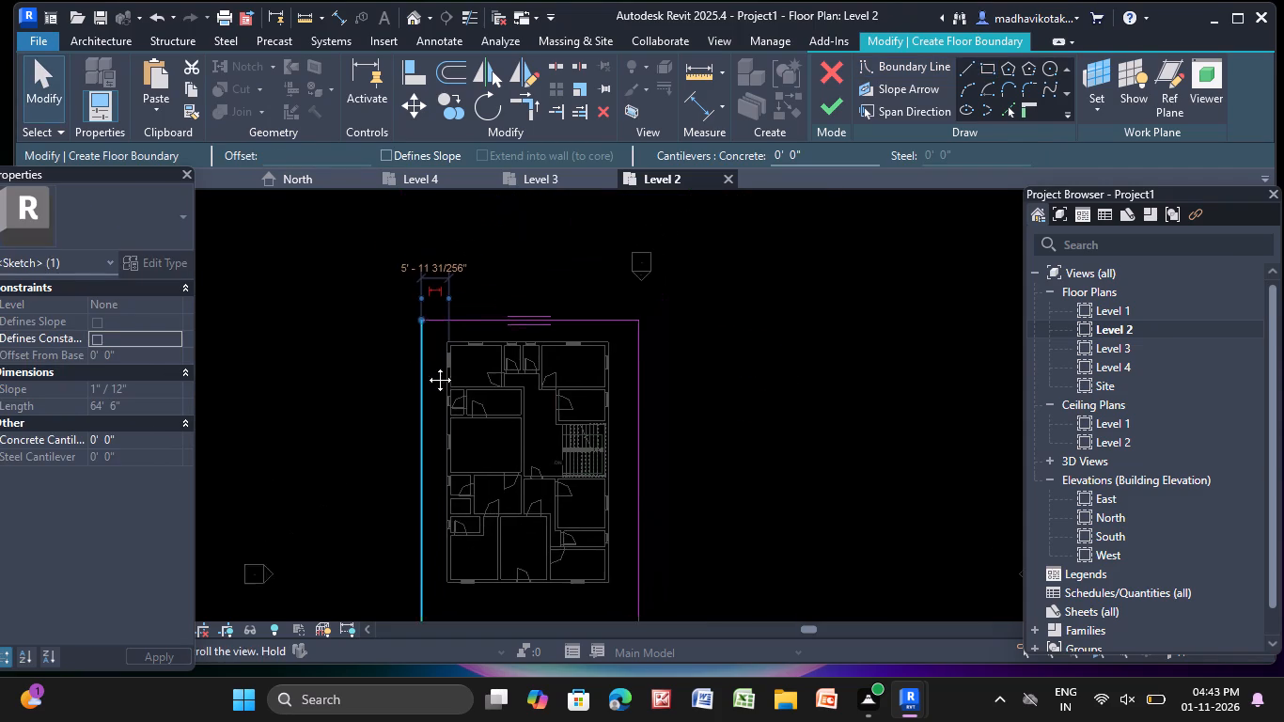
{"action": "middle_click_drag", "start_coordinate": [426, 366], "coordinate": [393, 327]}
{"action": "scroll", "coordinate": [399, 241], "scroll_direction": "up", "scroll_amount": 4}
{"action": "left_click", "coordinate": [429, 231]}
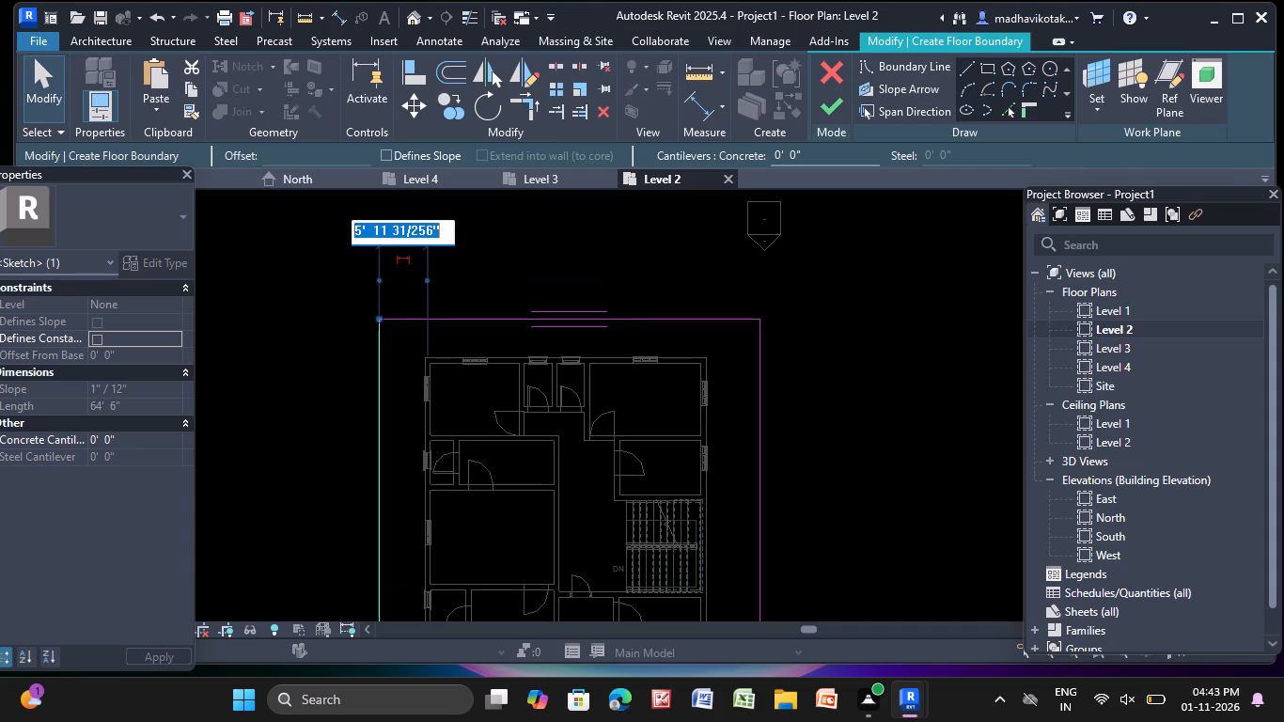
{"action": "key", "text": "BackSpace"}
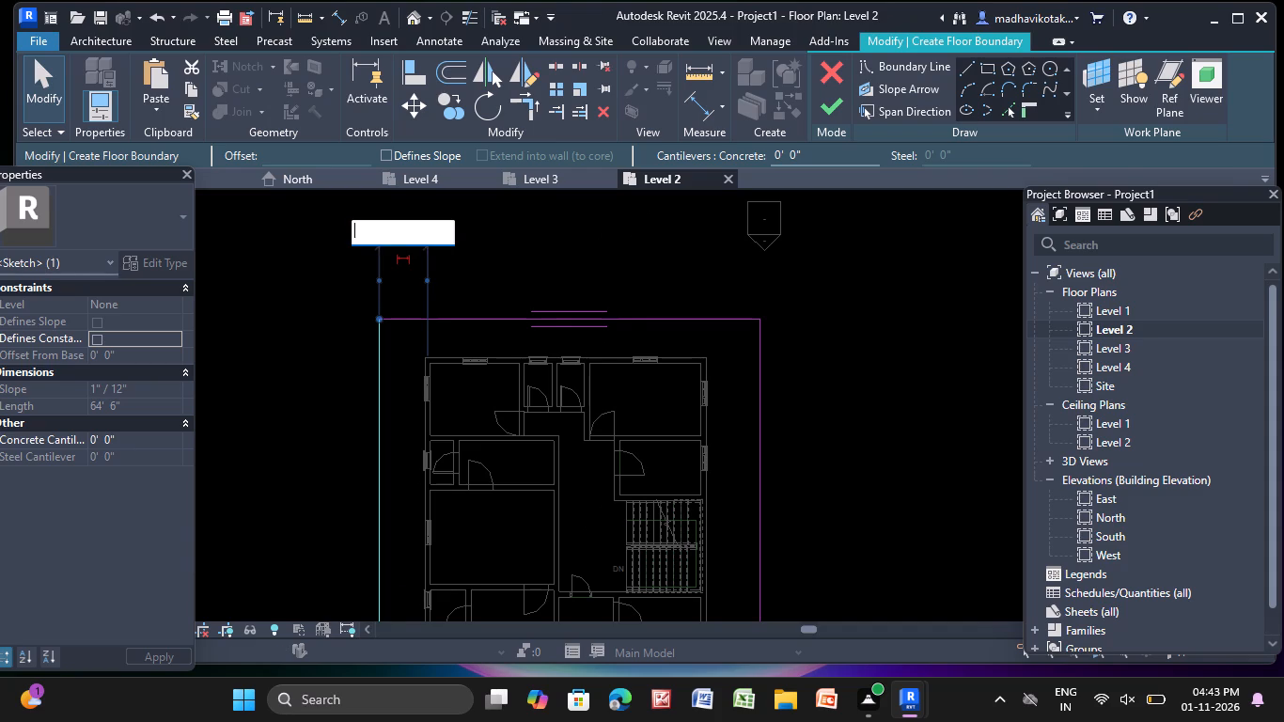
{"action": "type", "text": "5'"}
{"action": "key", "text": "Return"}
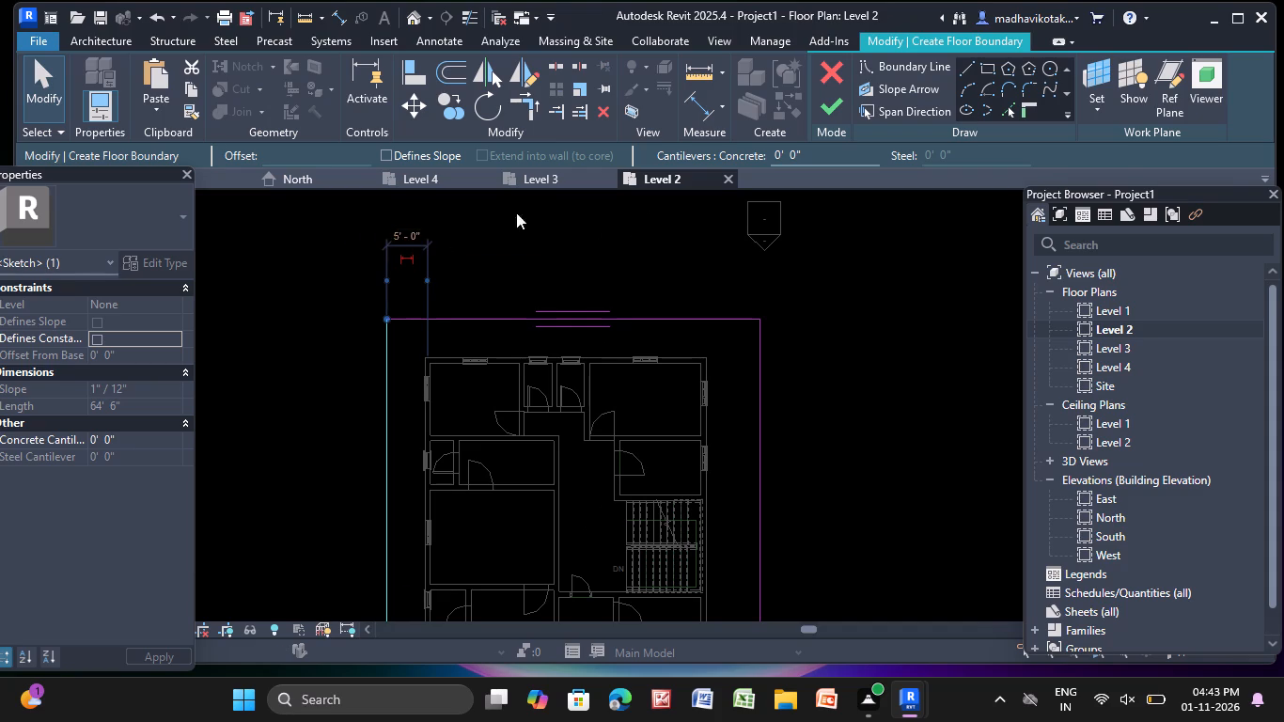
Set the floor boundary's east edge 5' from the east exterior wall and finish the Level 2 floor.
{"action": "key", "text": "Escape"}
{"action": "left_click", "coordinate": [758, 406]}
{"action": "scroll", "coordinate": [759, 403], "scroll_direction": "down", "scroll_amount": 2}
{"action": "middle_click_drag", "start_coordinate": [759, 403], "coordinate": [759, 392]}
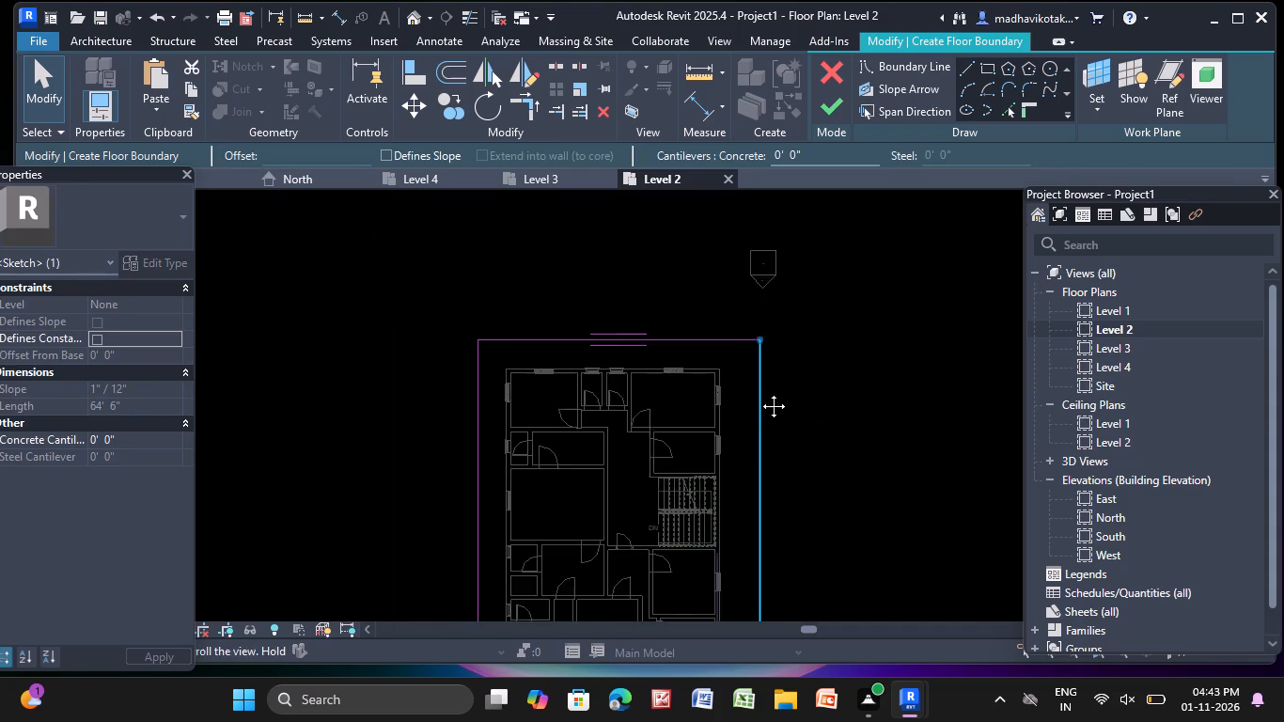
{"action": "middle_click_drag", "start_coordinate": [759, 392], "coordinate": [689, 131]}
{"action": "scroll", "coordinate": [625, 690], "scroll_direction": "up", "scroll_amount": 4}
{"action": "scroll", "coordinate": [666, 517], "scroll_direction": "up", "scroll_amount": 9}
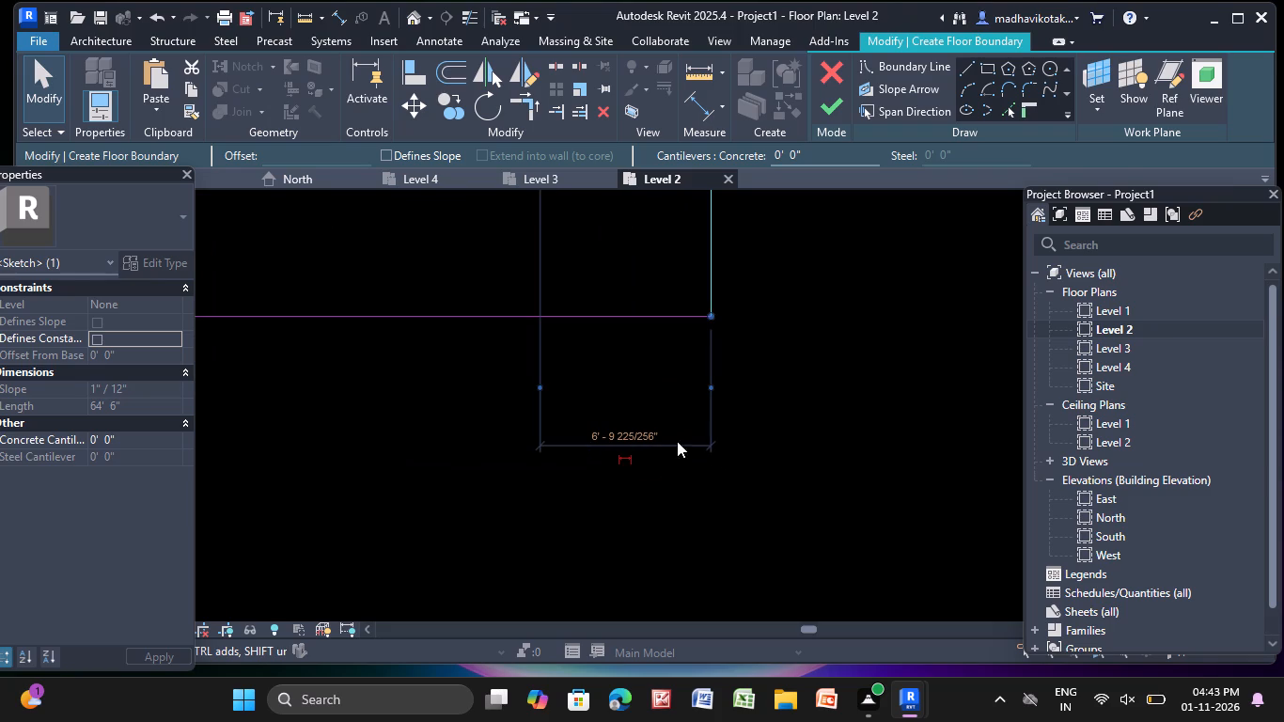
{"action": "left_click", "coordinate": [654, 432]}
{"action": "key", "text": "BackSpace"}
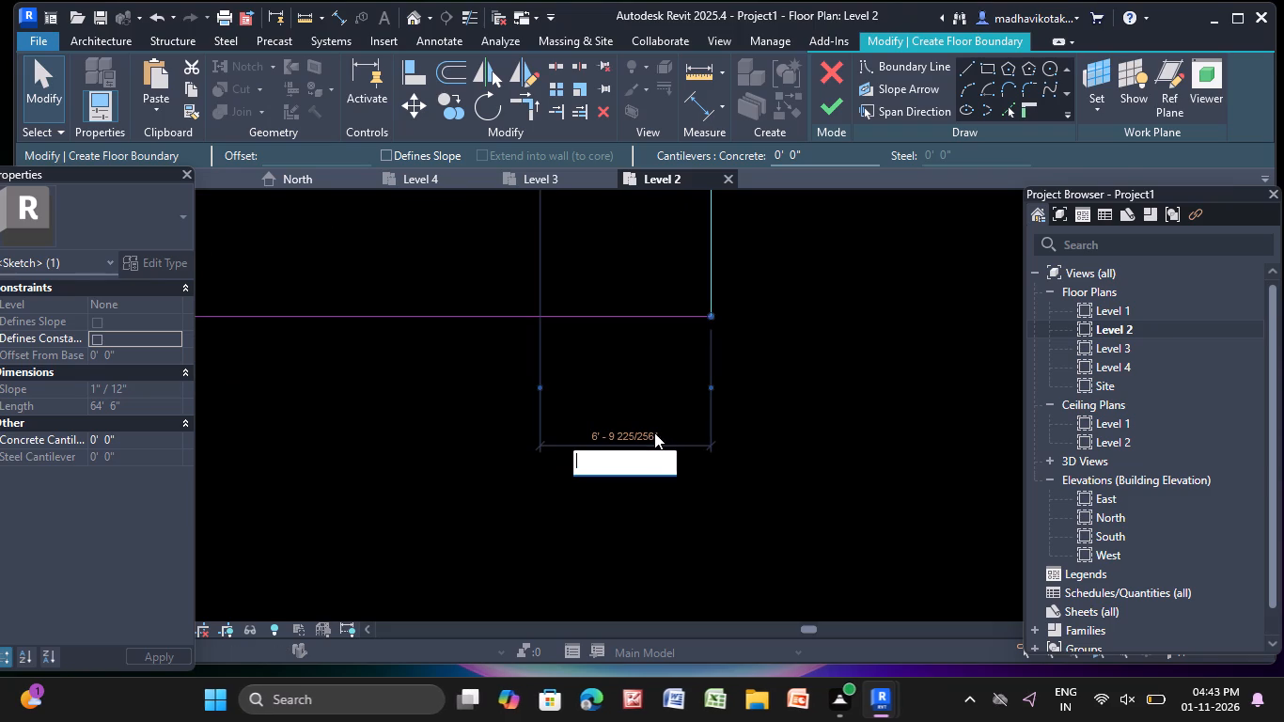
{"action": "type", "text": "5'"}
{"action": "key", "text": "Return"}
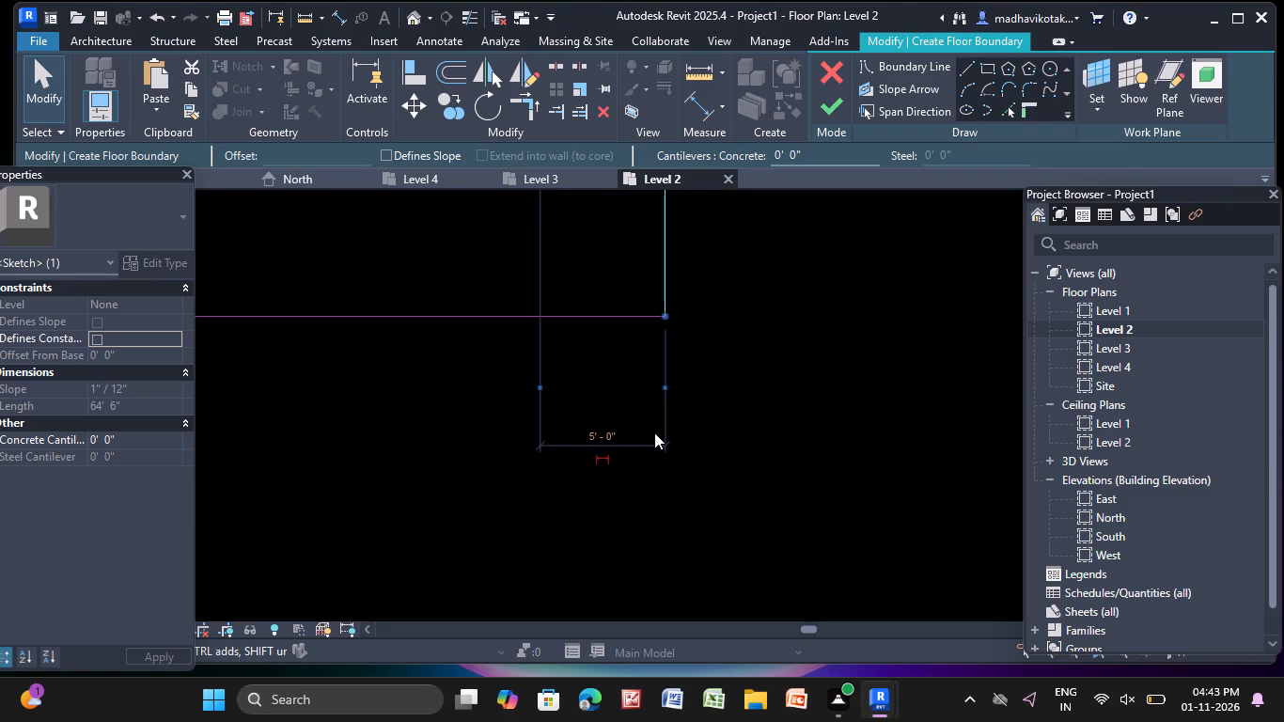
{"action": "scroll", "coordinate": [808, 323], "scroll_direction": "down", "scroll_amount": 8}
{"action": "middle_click_drag", "start_coordinate": [792, 373], "coordinate": [740, 443]}
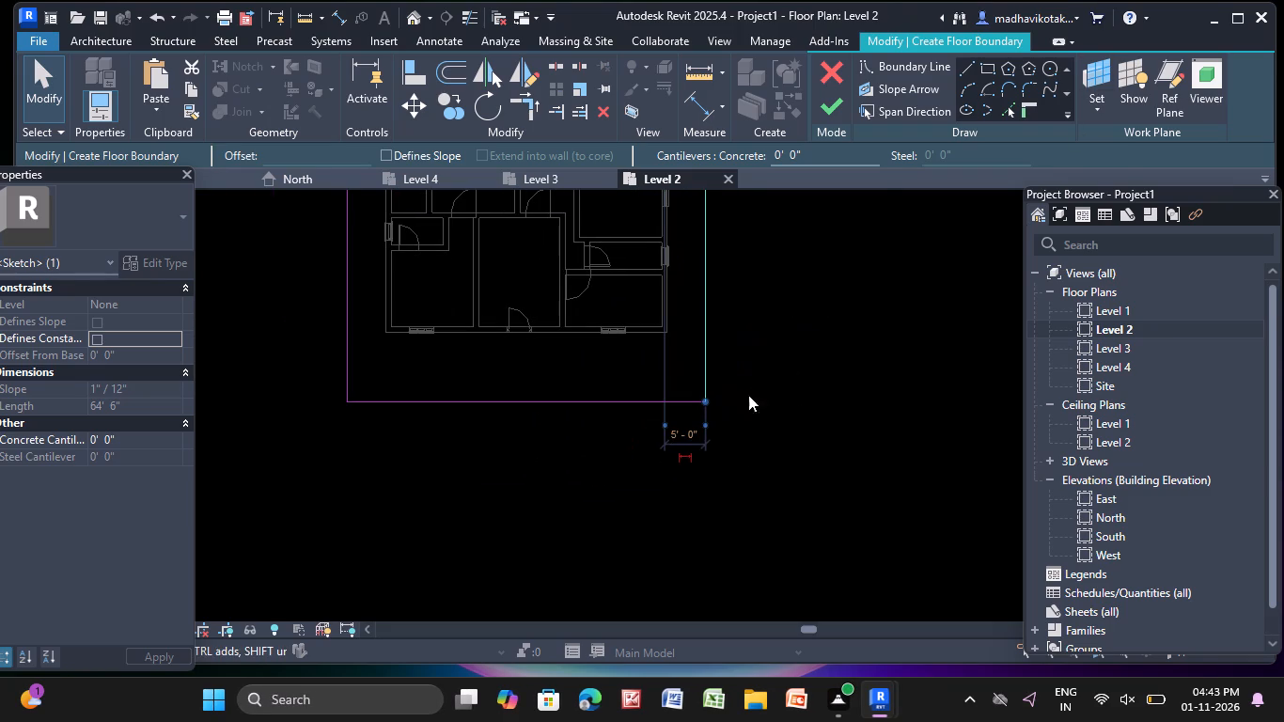
{"action": "left_click", "coordinate": [827, 113]}
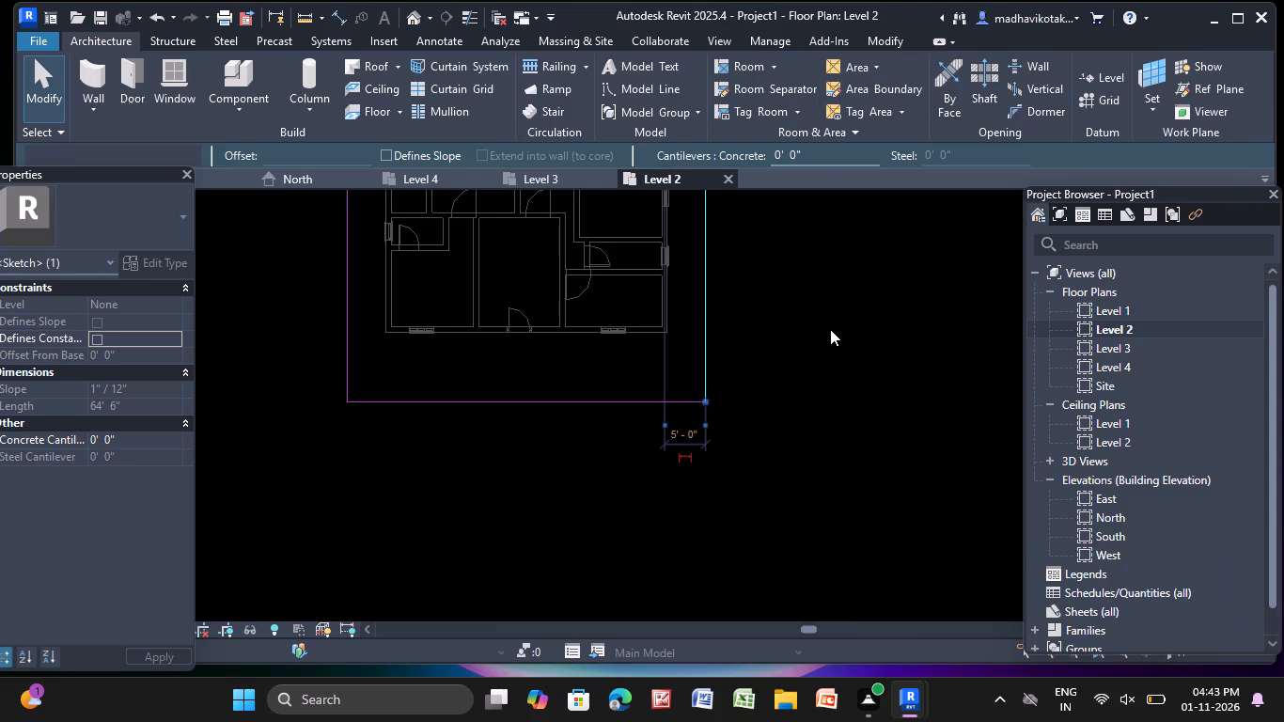
{"action": "key", "text": "Escape"}
{"action": "scroll", "coordinate": [821, 321], "scroll_direction": "down", "scroll_amount": 5}
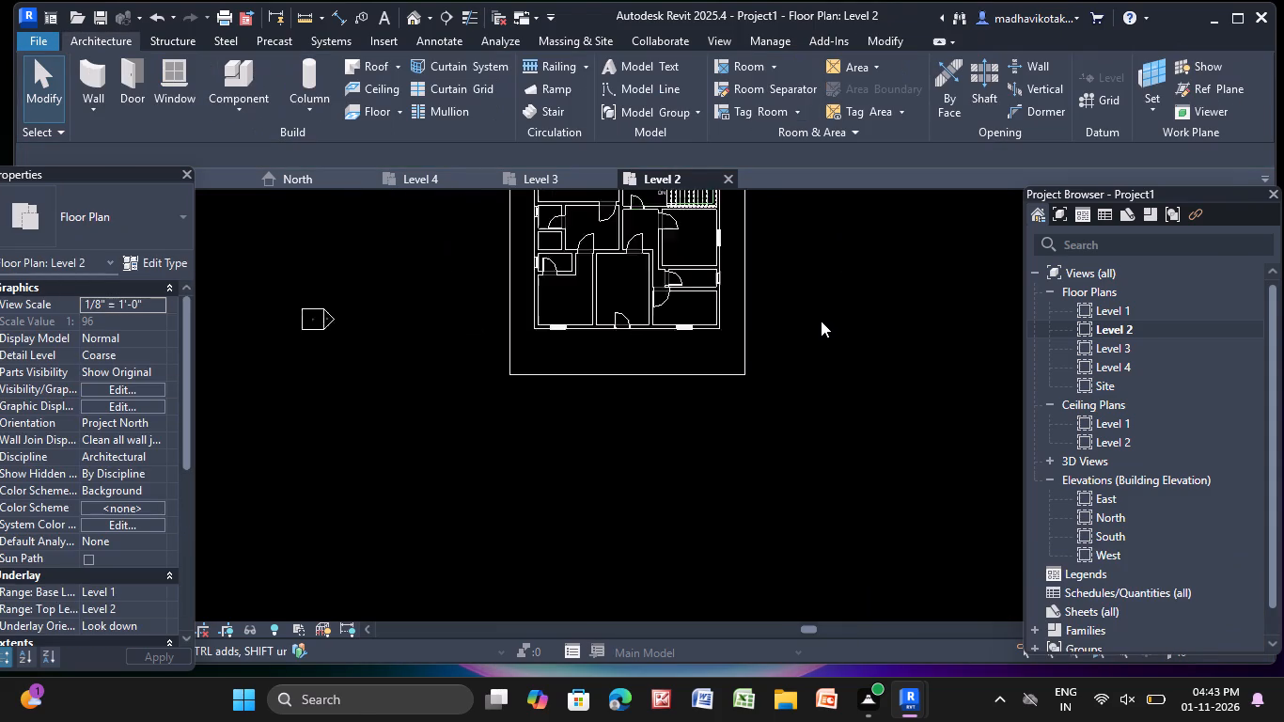
{"action": "middle_click_drag", "start_coordinate": [821, 322], "coordinate": [712, 415]}
In the 3D view, copy the projecting Level 2 floor slab and paste it aligned to Level 3.
{"action": "left_click", "coordinate": [415, 24]}
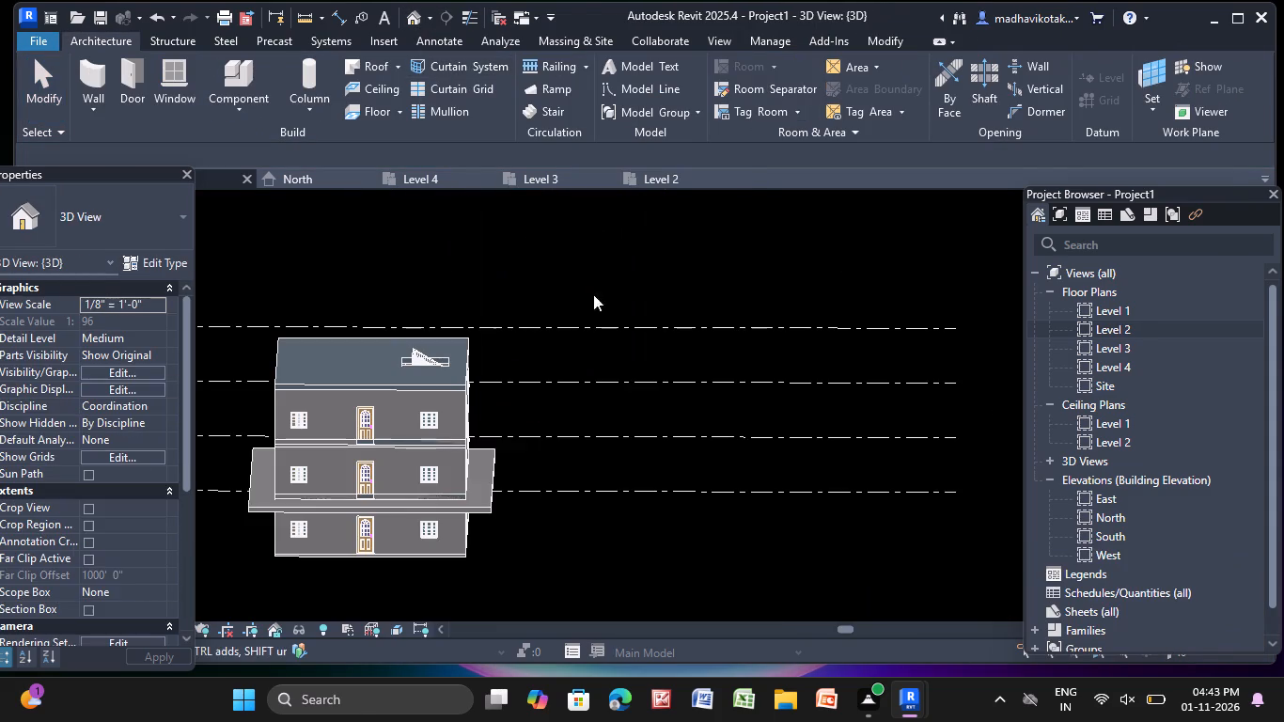
{"action": "middle_click_drag", "start_coordinate": [600, 518], "coordinate": [583, 467]}
{"action": "scroll", "coordinate": [496, 481], "scroll_direction": "up", "scroll_amount": 5}
{"action": "scroll", "coordinate": [610, 422], "scroll_direction": "down", "scroll_amount": 3}
{"action": "middle_click_drag", "start_coordinate": [632, 419], "coordinate": [509, 485]}
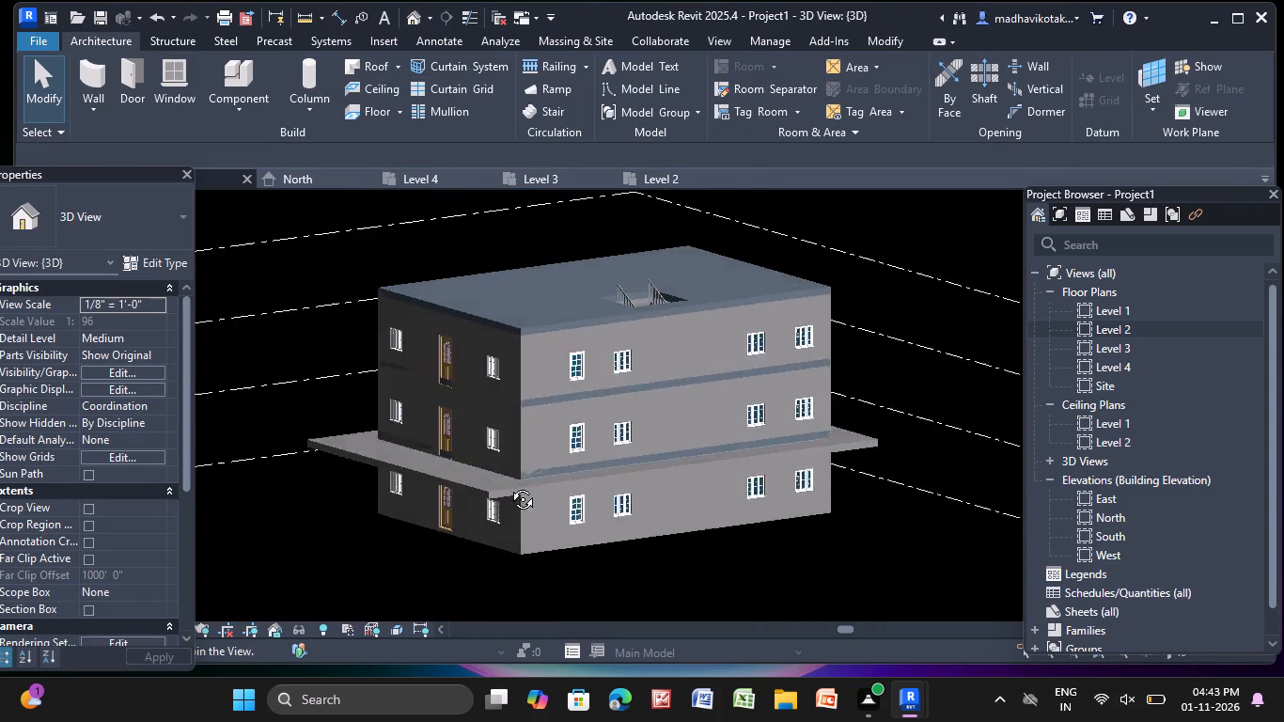
{"action": "middle_click_drag", "start_coordinate": [509, 485], "coordinate": [465, 509]}
{"action": "scroll", "coordinate": [652, 447], "scroll_direction": "up", "scroll_amount": 5}
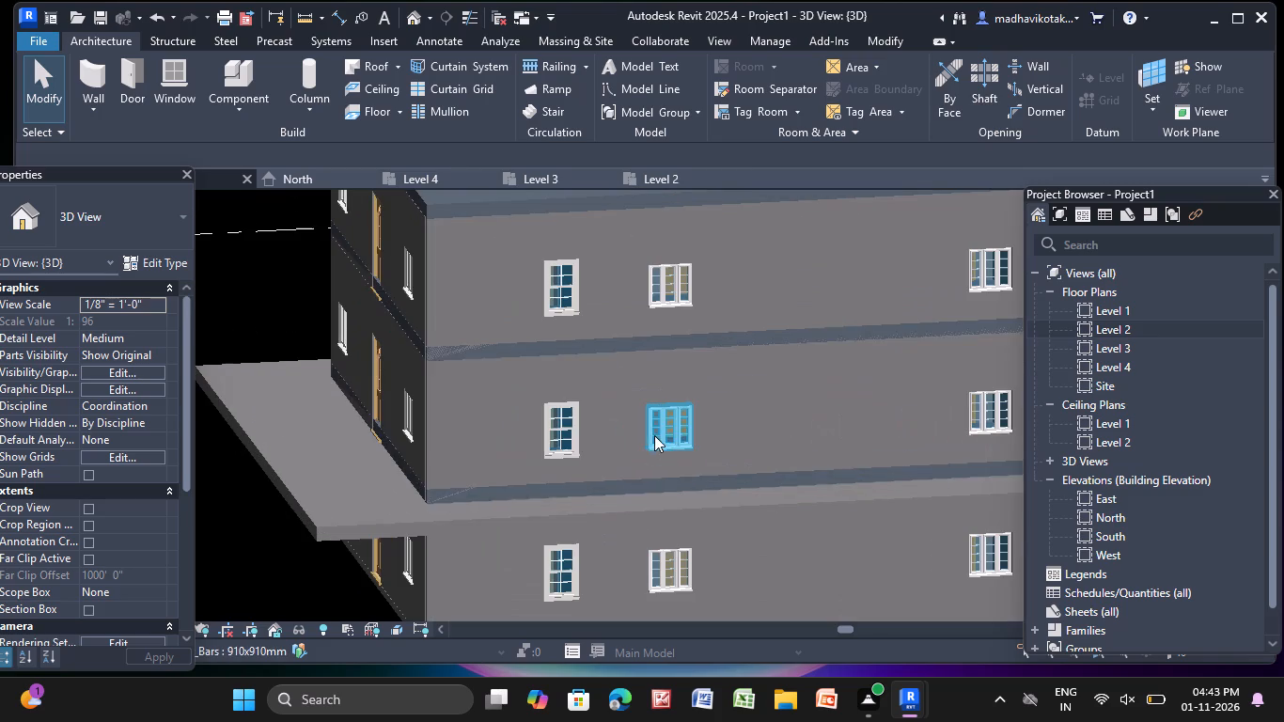
{"action": "left_click", "coordinate": [311, 505]}
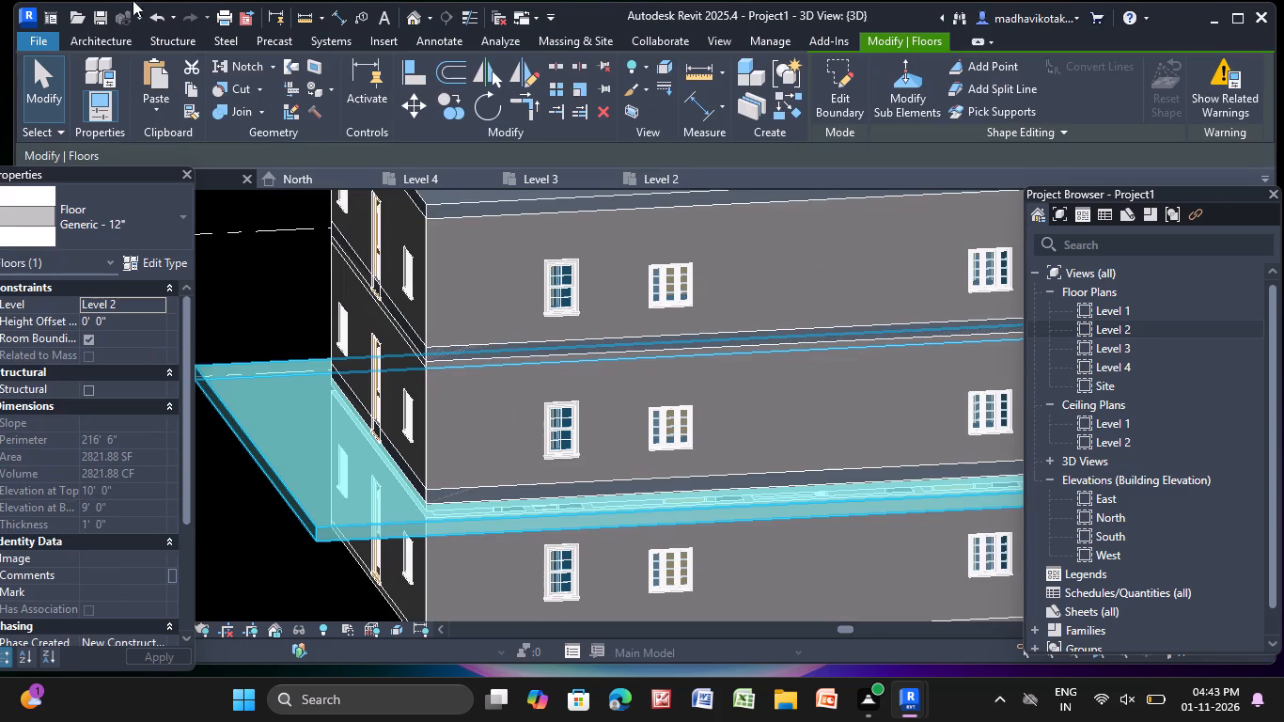
{"action": "left_click", "coordinate": [193, 86]}
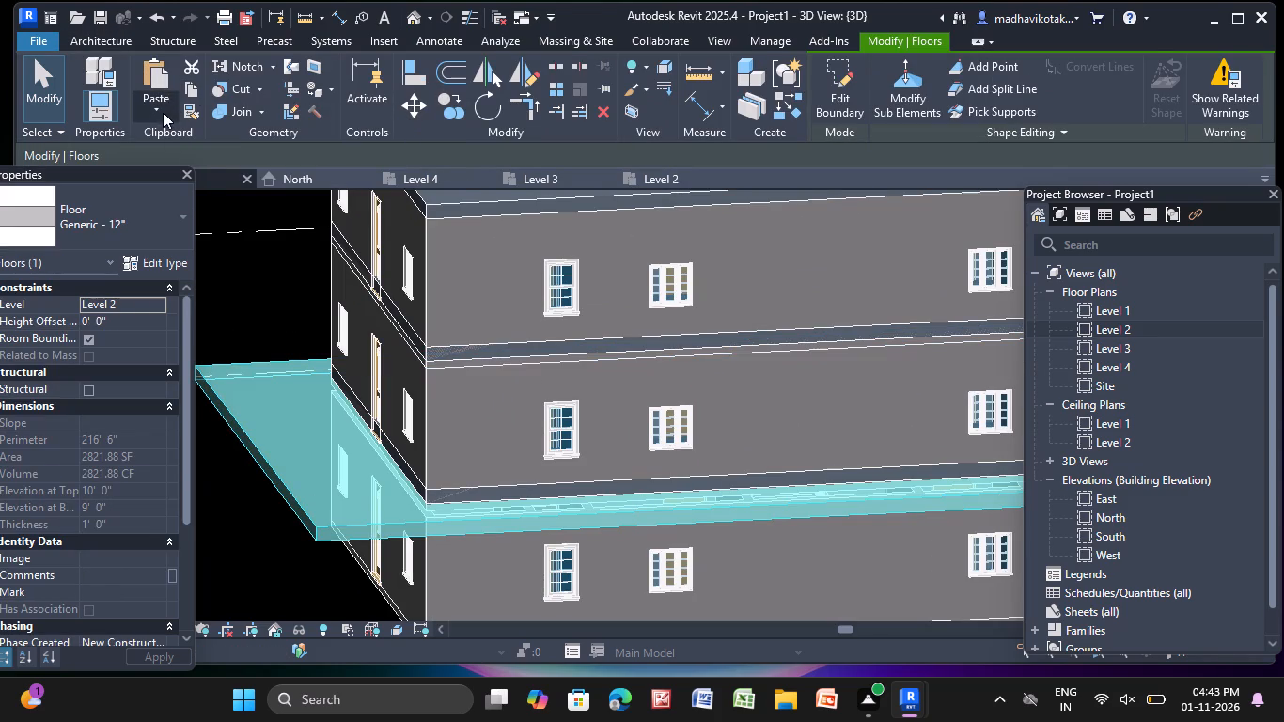
{"action": "left_click", "coordinate": [161, 112]}
{"action": "left_click", "coordinate": [217, 192]}
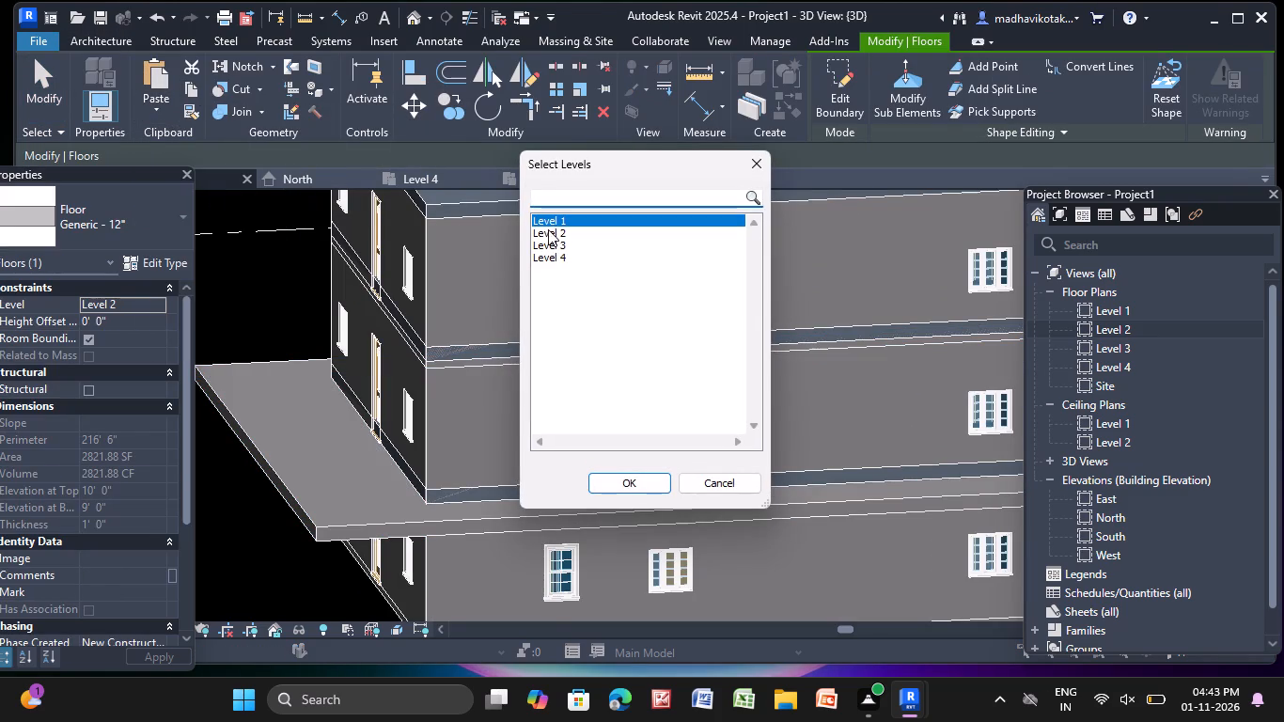
{"action": "left_click", "coordinate": [547, 241]}
{"action": "left_click", "coordinate": [650, 483]}
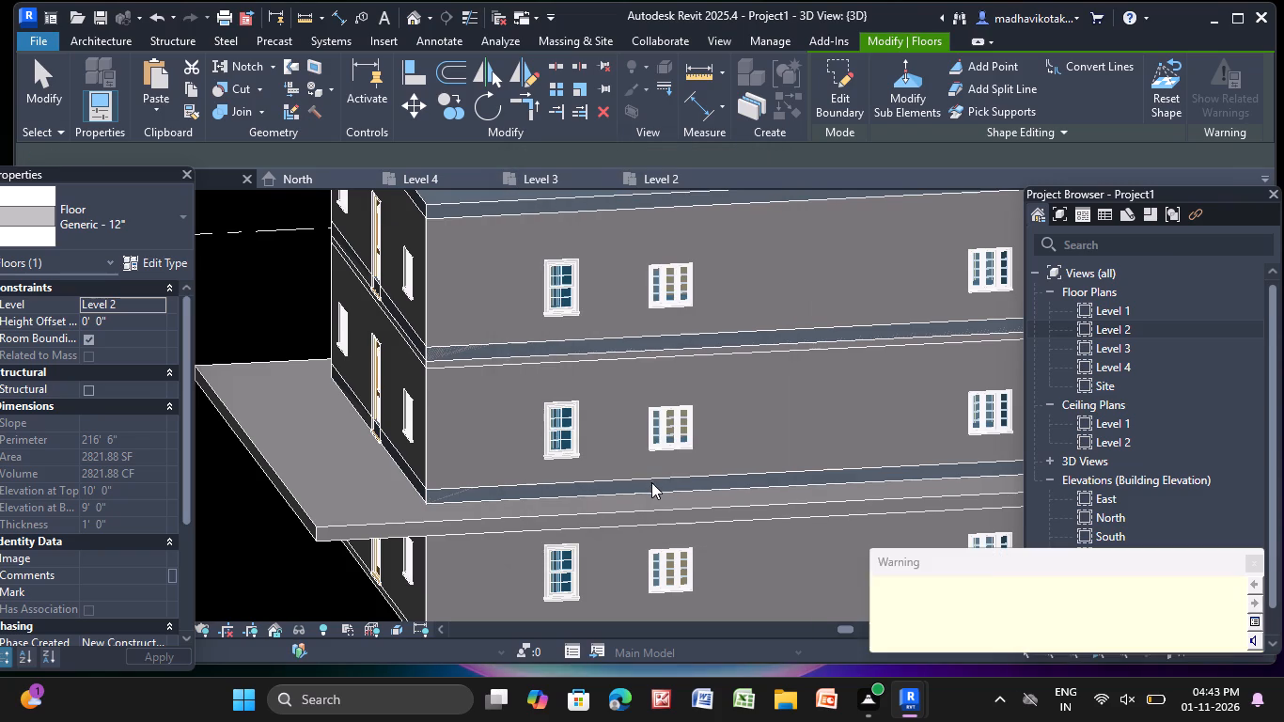
{"action": "key", "text": "Escape"}
{"action": "key", "text": "Escape"}
Examine the projecting floor slabs and the building's facades from several sides in the 3D view.
{"action": "scroll", "coordinate": [565, 392], "scroll_direction": "down", "scroll_amount": 1}
{"action": "scroll", "coordinate": [565, 392], "scroll_direction": "up", "scroll_amount": 1}
{"action": "scroll", "coordinate": [565, 392], "scroll_direction": "down", "scroll_amount": 3}
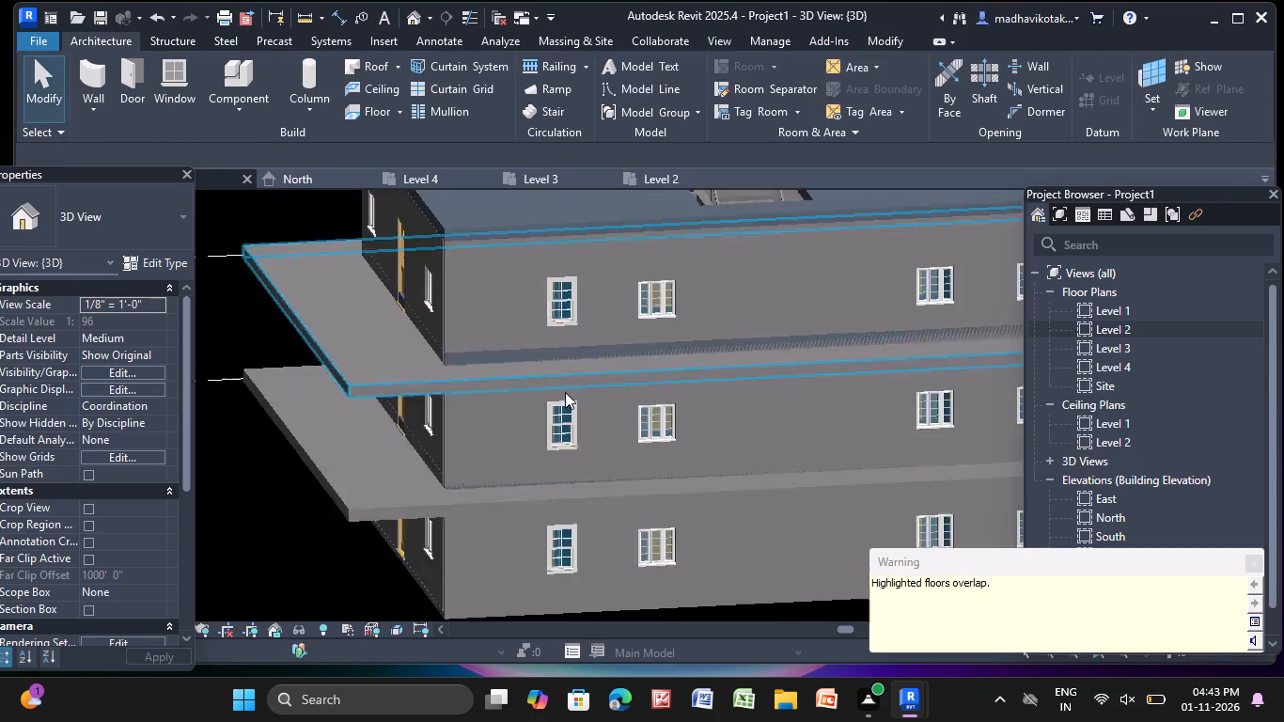
{"action": "scroll", "coordinate": [565, 392], "scroll_direction": "down", "scroll_amount": 1}
{"action": "middle_click_drag", "start_coordinate": [569, 404], "coordinate": [556, 462]}
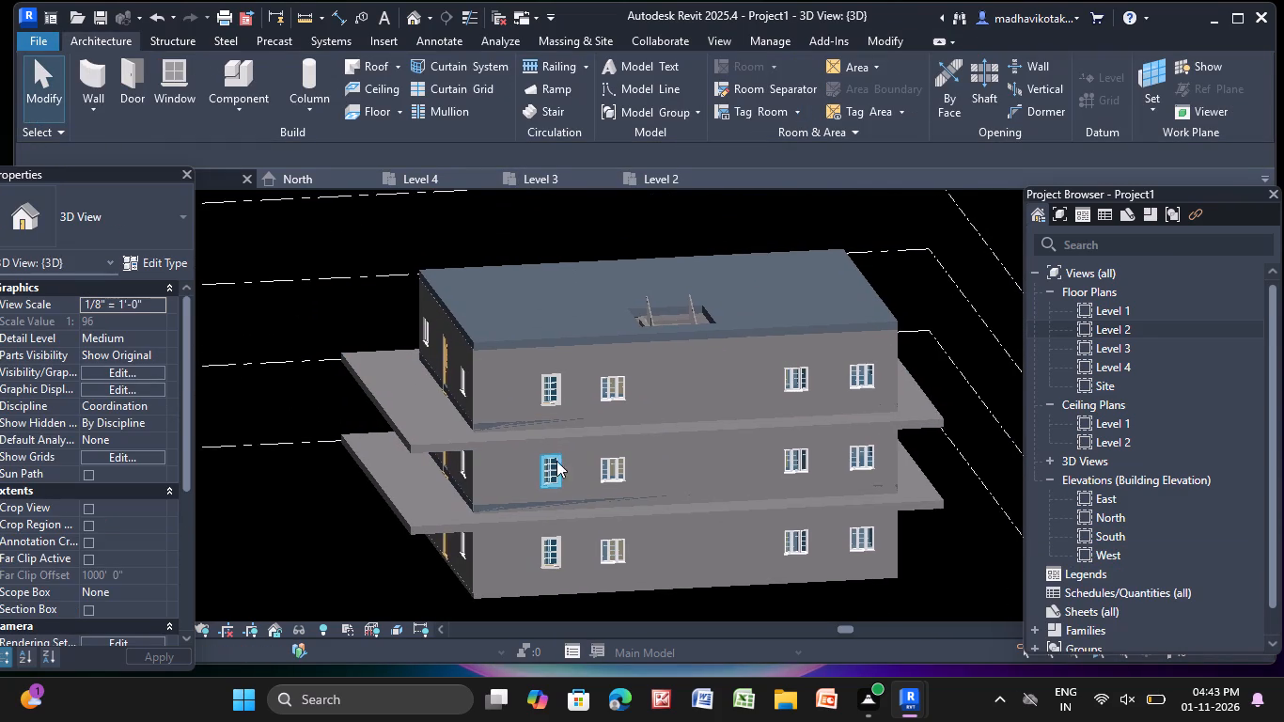
{"action": "middle_click_drag", "start_coordinate": [655, 423], "coordinate": [675, 442], "text": "shift"}
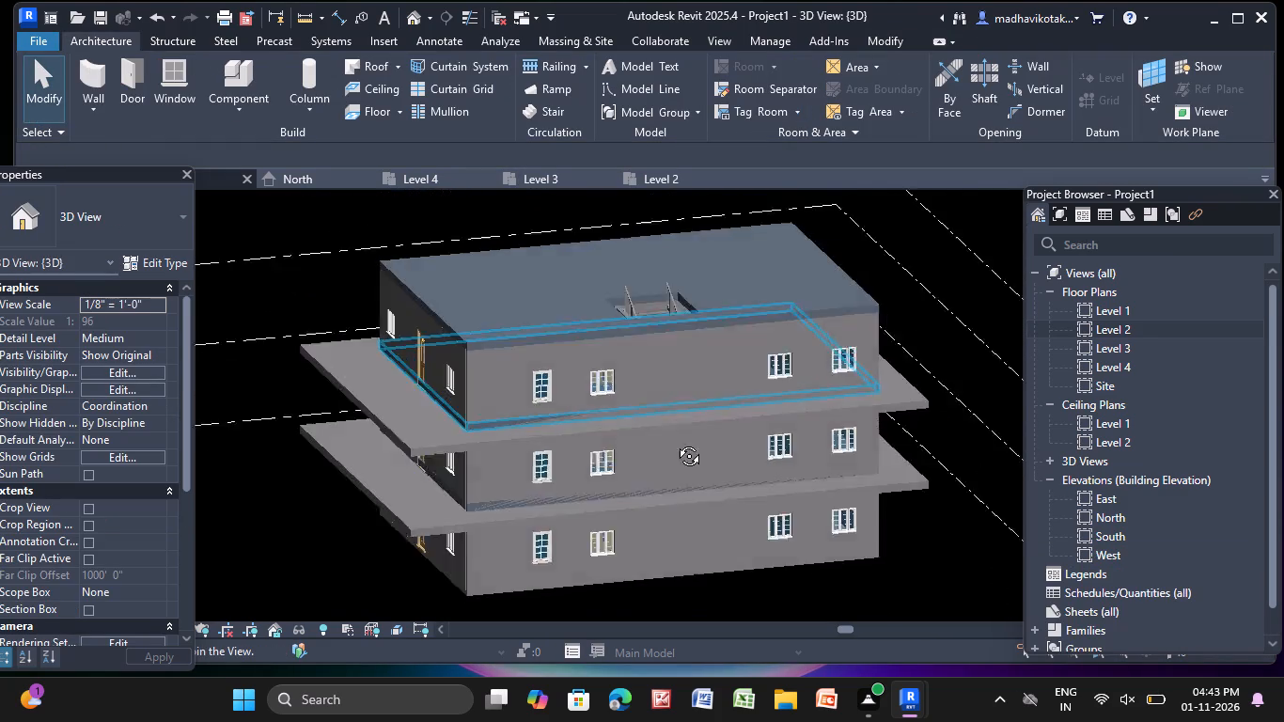
{"action": "middle_click_drag", "start_coordinate": [675, 442], "coordinate": [434, 367], "text": "shift"}
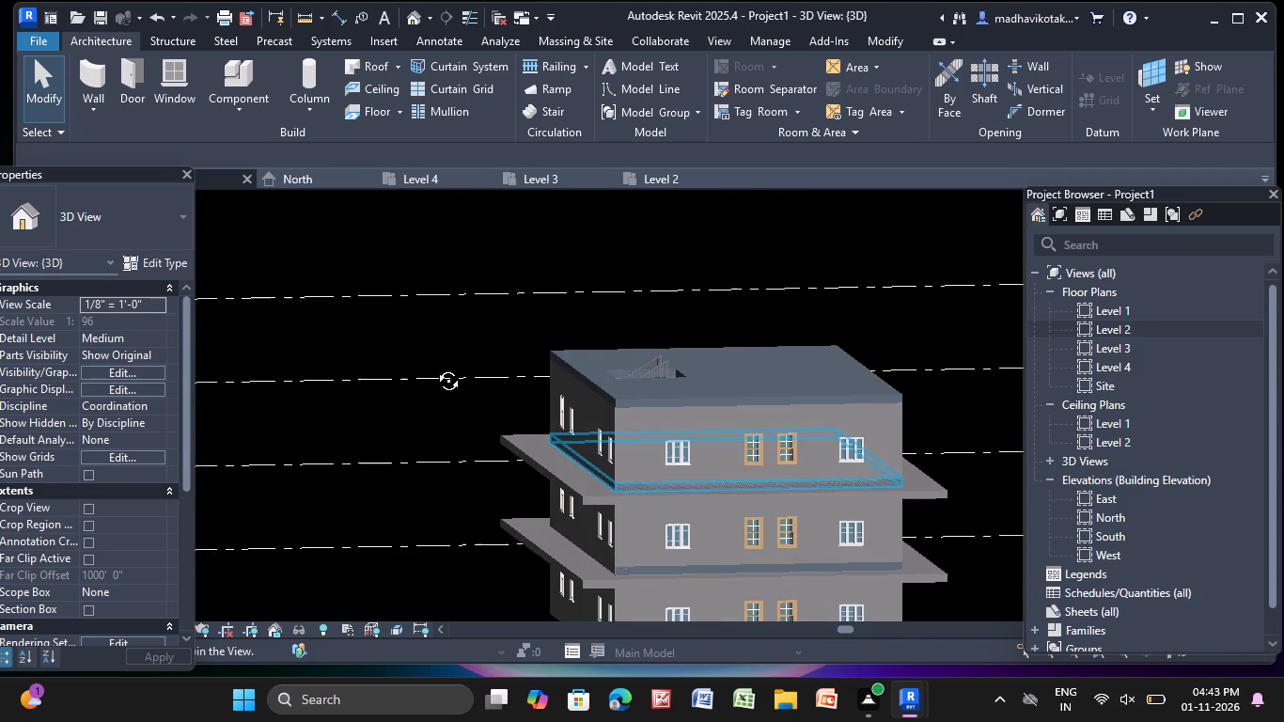
{"action": "middle_click_drag", "start_coordinate": [434, 367], "coordinate": [826, 463], "text": "shift"}
{"action": "scroll", "coordinate": [816, 466], "scroll_direction": "down", "scroll_amount": 5}
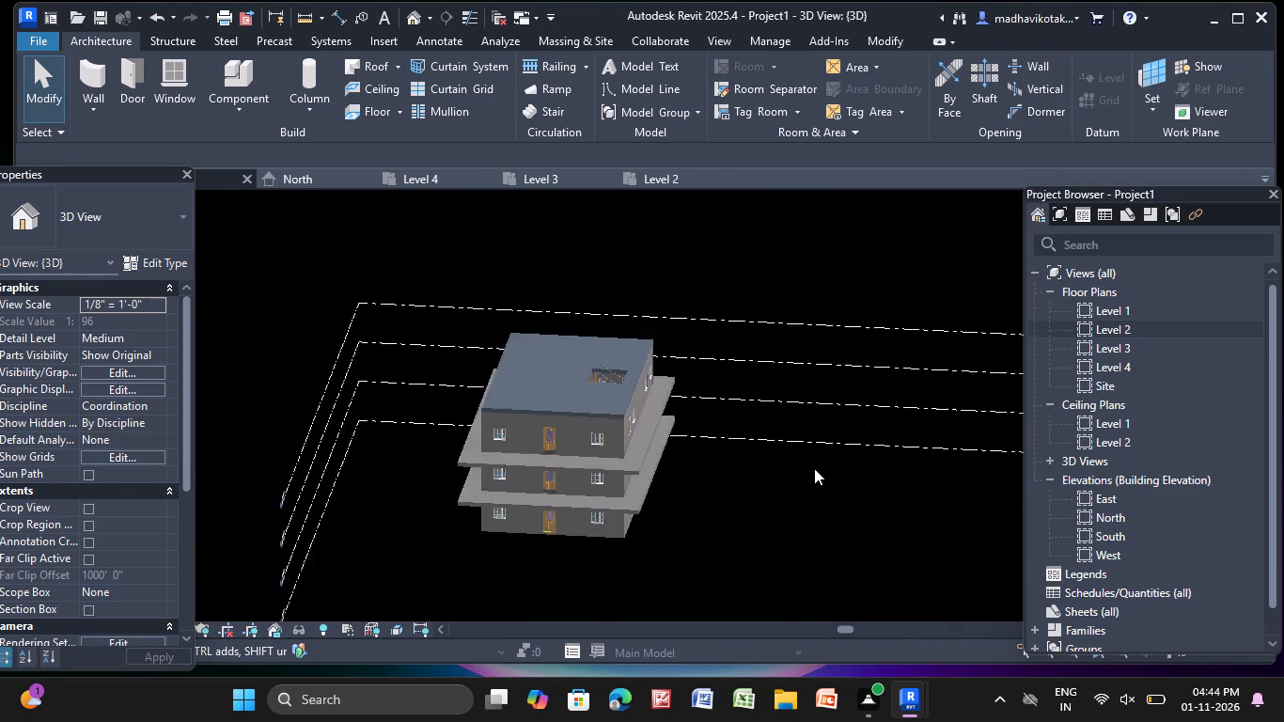
{"action": "scroll", "coordinate": [814, 468], "scroll_direction": "down", "scroll_amount": 3}
{"action": "middle_click_drag", "start_coordinate": [810, 486], "coordinate": [835, 424]}
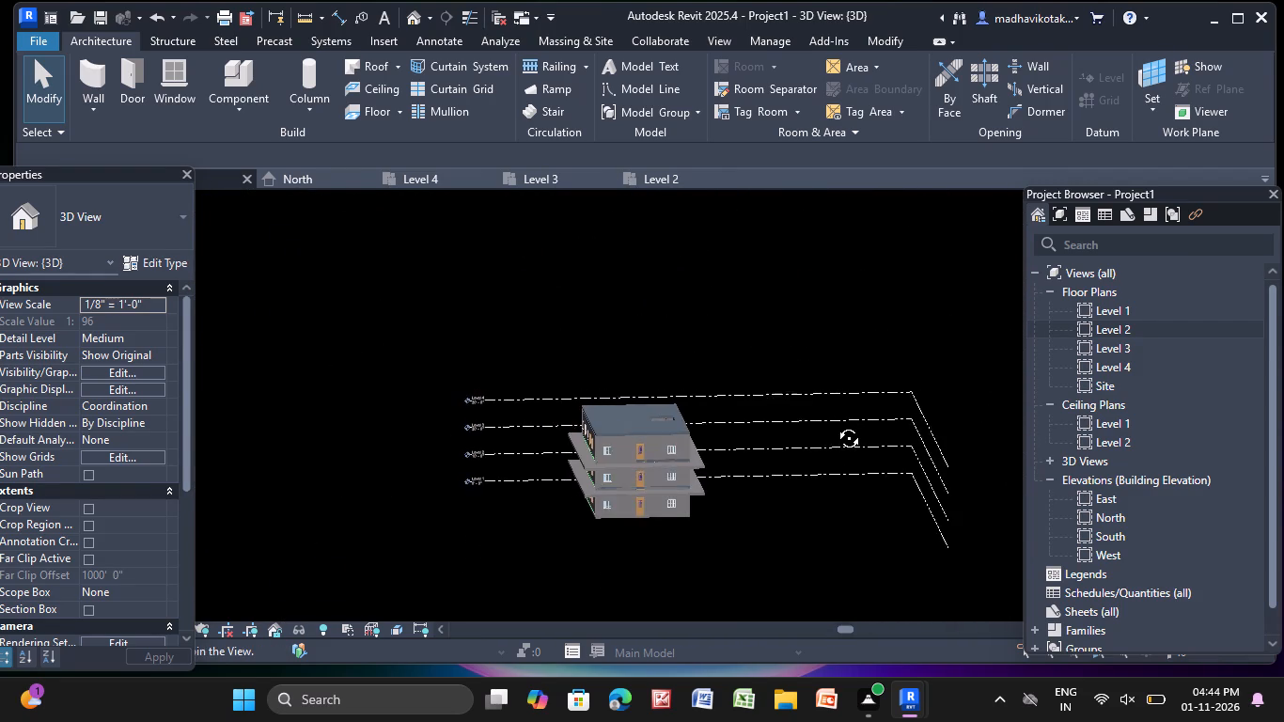
On the Level 2 floor plan, start a Generic -4.5" p wall with an unconnected height of 3'.
{"action": "middle_click_drag", "start_coordinate": [835, 424], "coordinate": [803, 393]}
{"action": "scroll", "coordinate": [671, 509], "scroll_direction": "up", "scroll_amount": 7}
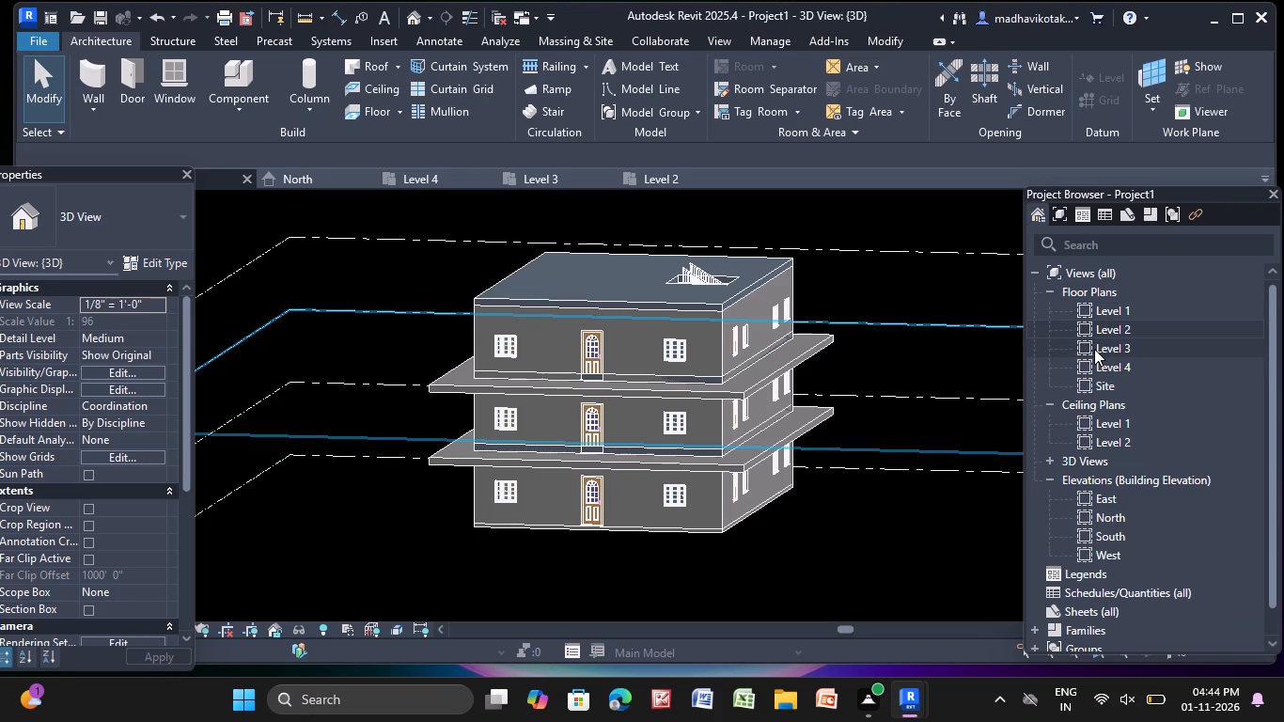
{"action": "double_click", "coordinate": [1117, 327]}
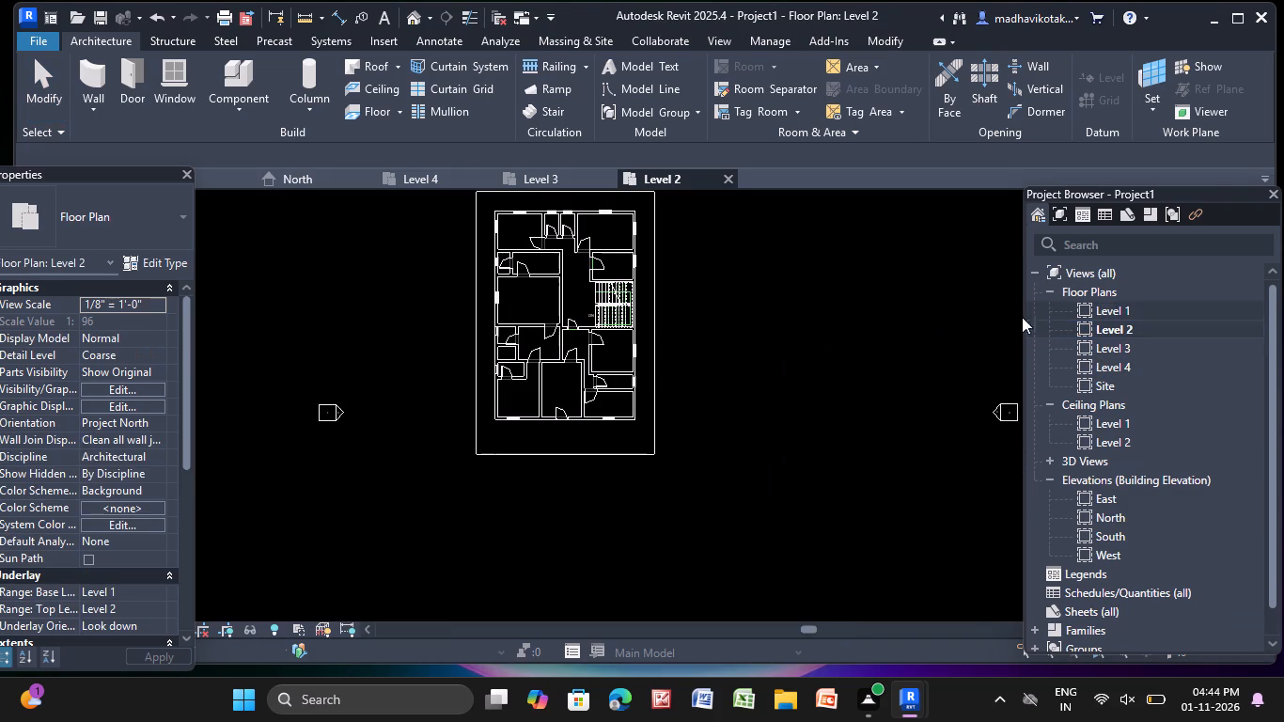
{"action": "left_click", "coordinate": [99, 85]}
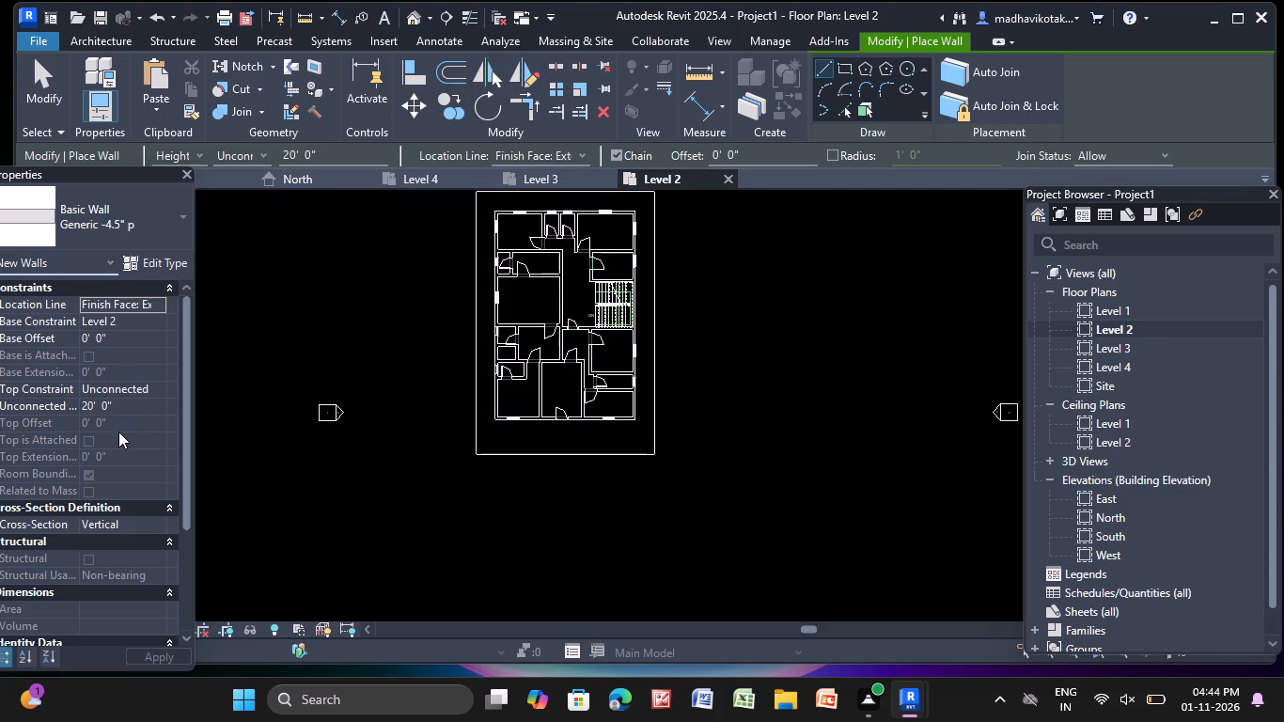
{"action": "left_click", "coordinate": [134, 407]}
{"action": "key", "text": "BackSpace"}
{"action": "key", "text": "BackSpace"}
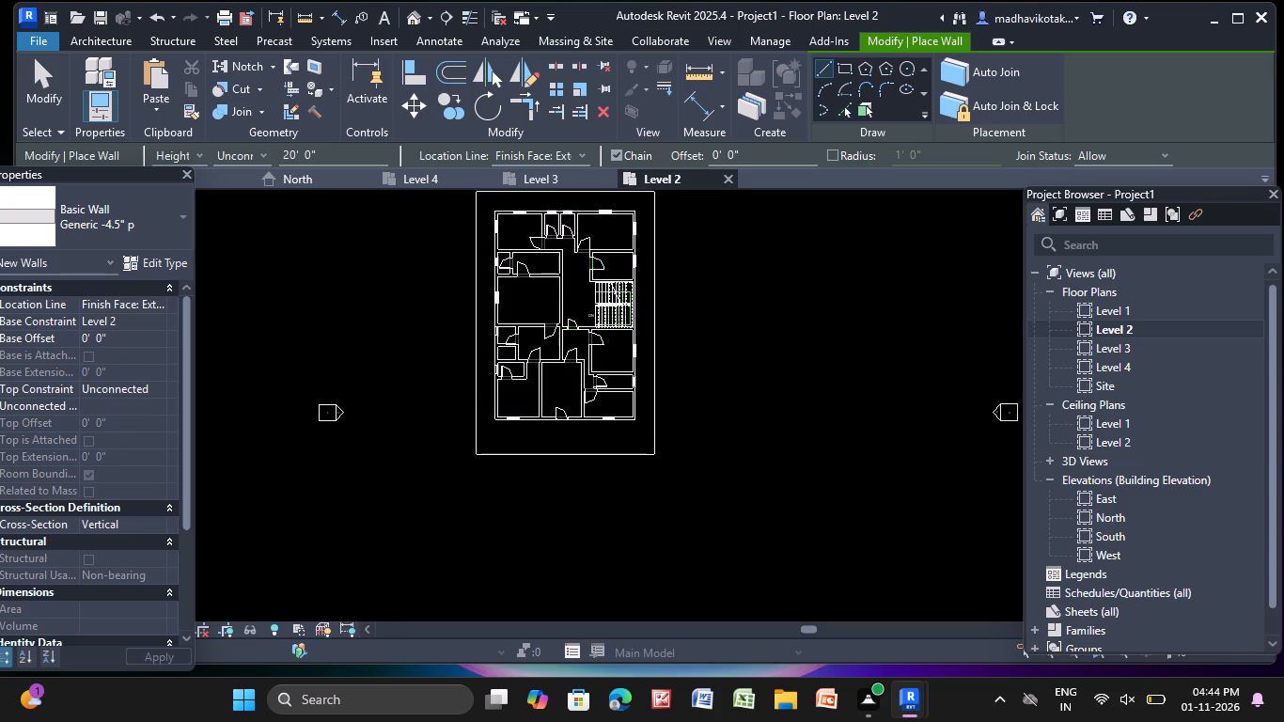
{"action": "key", "text": "BackSpace"}
{"action": "key", "text": "BackSpace"}
{"action": "key", "text": "BackSpace"}
{"action": "key", "text": "2"}
{"action": "key", "text": "BackSpace"}
{"action": "key", "text": "BackSpace"}
{"action": "type", "text": "3'"}
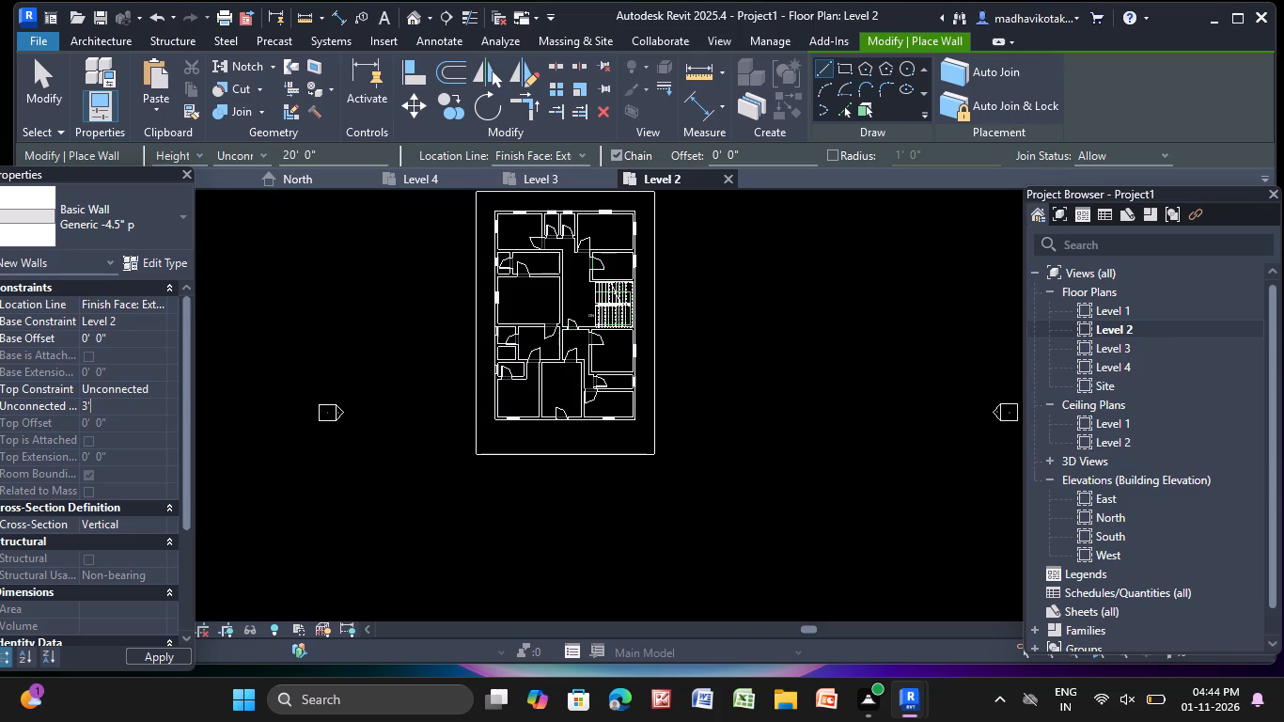
{"action": "key", "text": "Return"}
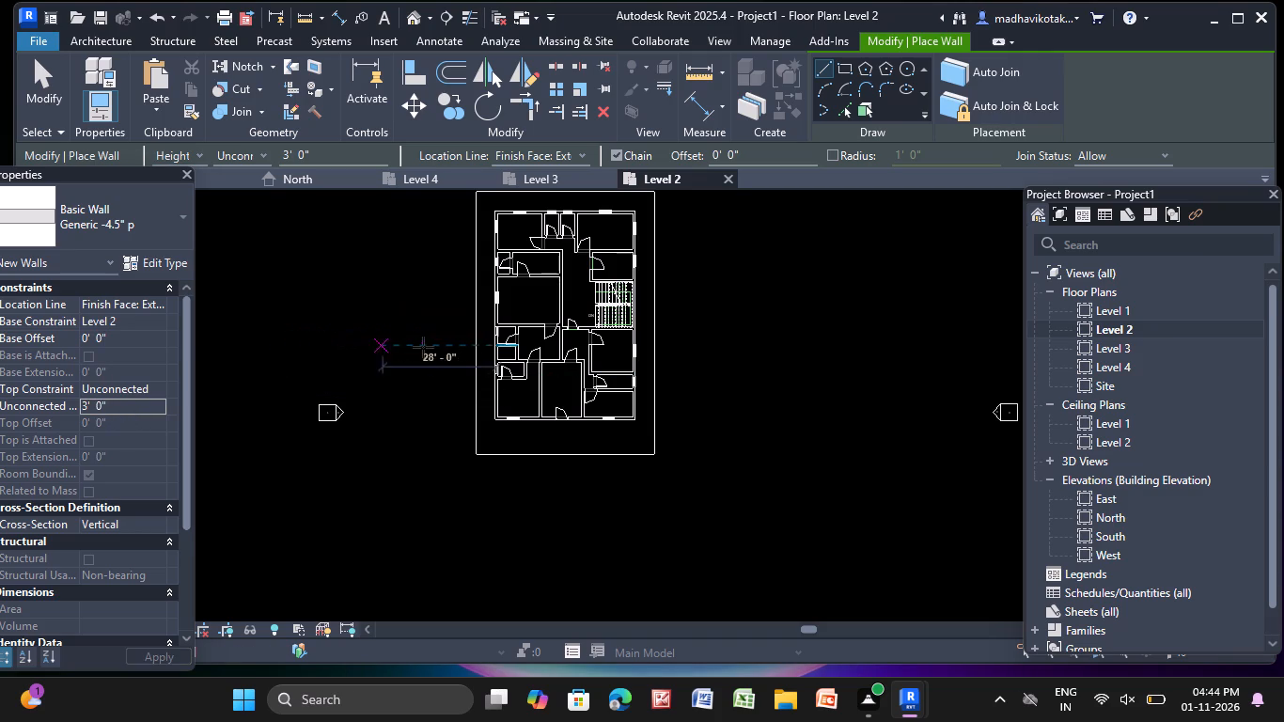
Draw the 3' wall as a rectangle along the outer edges of the projecting Level 2 floor slab.
{"action": "middle_click_drag", "start_coordinate": [434, 346], "coordinate": [387, 463]}
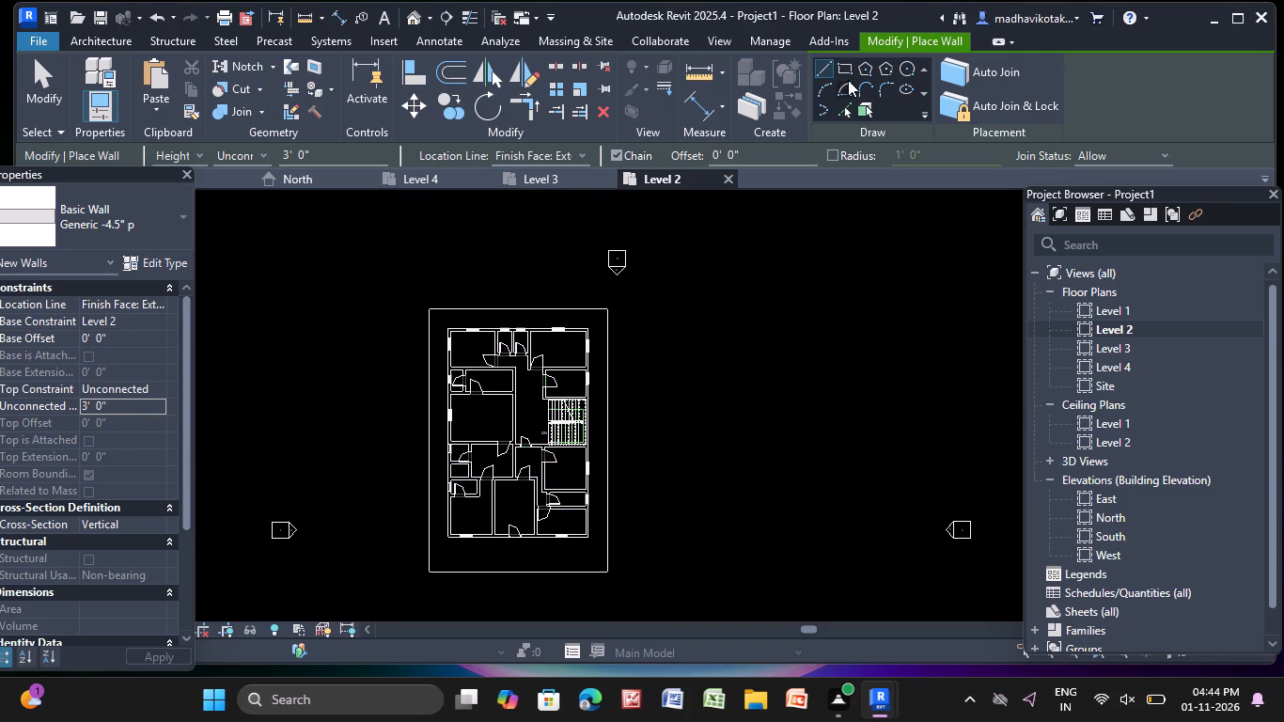
{"action": "left_click", "coordinate": [847, 67]}
{"action": "scroll", "coordinate": [448, 308], "scroll_direction": "up", "scroll_amount": 4}
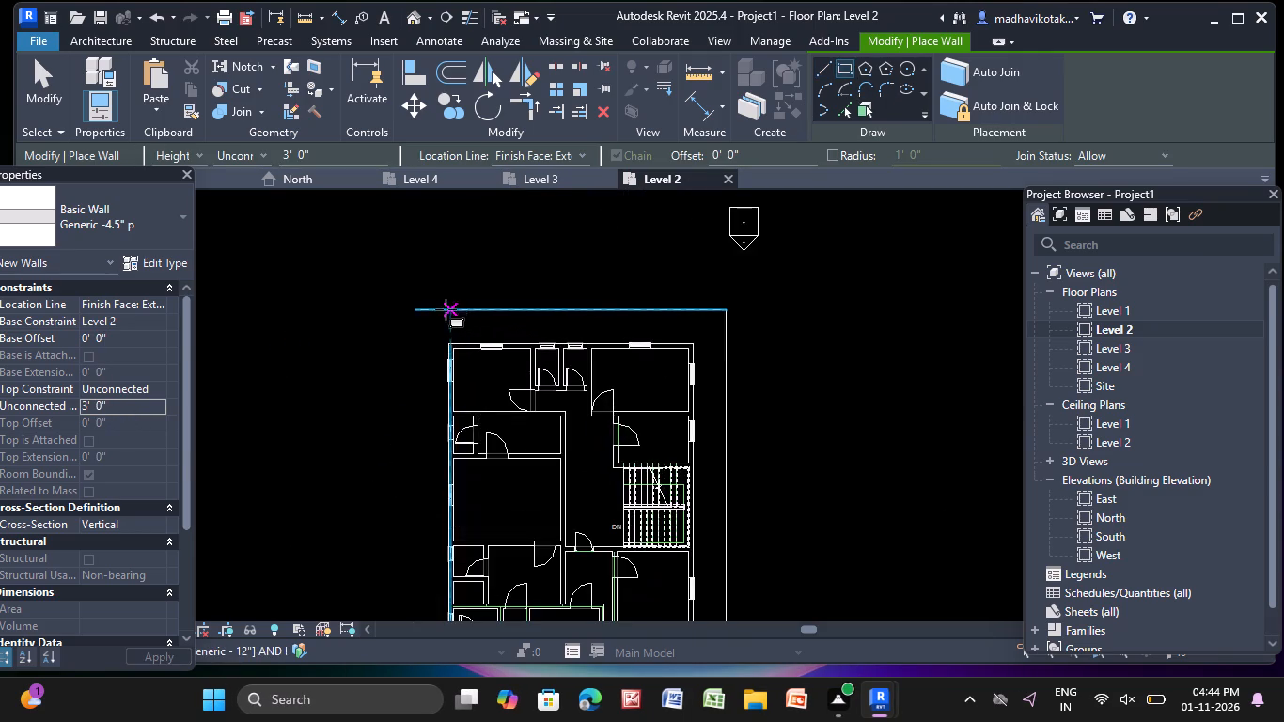
{"action": "scroll", "coordinate": [436, 304], "scroll_direction": "up", "scroll_amount": 3}
{"action": "left_click", "coordinate": [409, 317]}
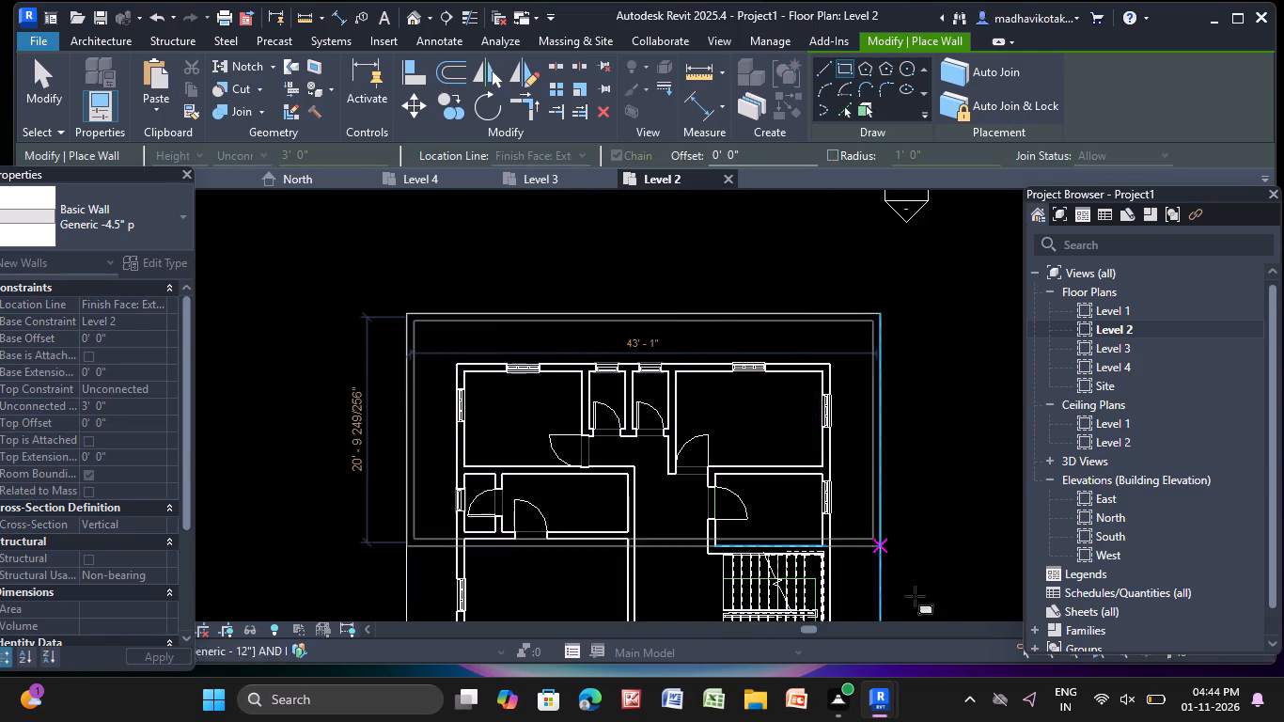
{"action": "middle_click_drag", "start_coordinate": [921, 604], "coordinate": [843, 340]}
{"action": "scroll", "coordinate": [916, 595], "scroll_direction": "up", "scroll_amount": 1}
{"action": "middle_click_drag", "start_coordinate": [840, 327], "coordinate": [833, 317]}
{"action": "scroll", "coordinate": [744, 557], "scroll_direction": "down", "scroll_amount": 2}
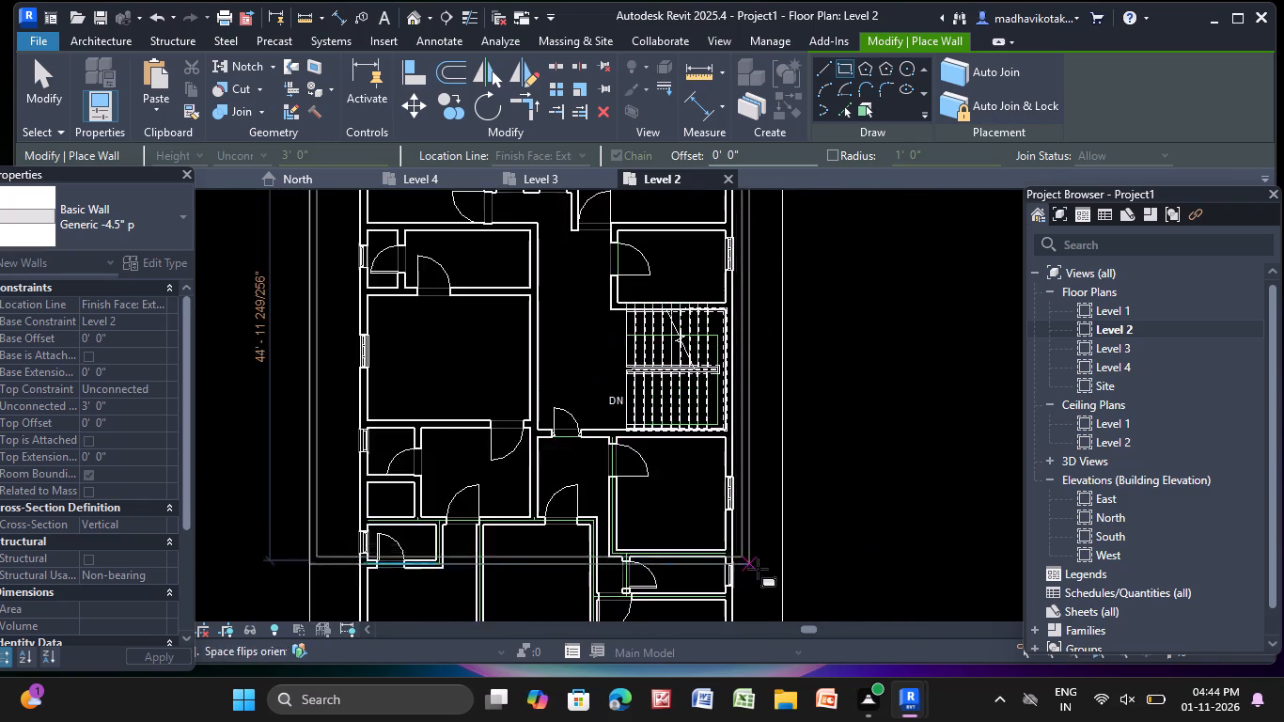
{"action": "middle_click_drag", "start_coordinate": [759, 565], "coordinate": [811, 376]}
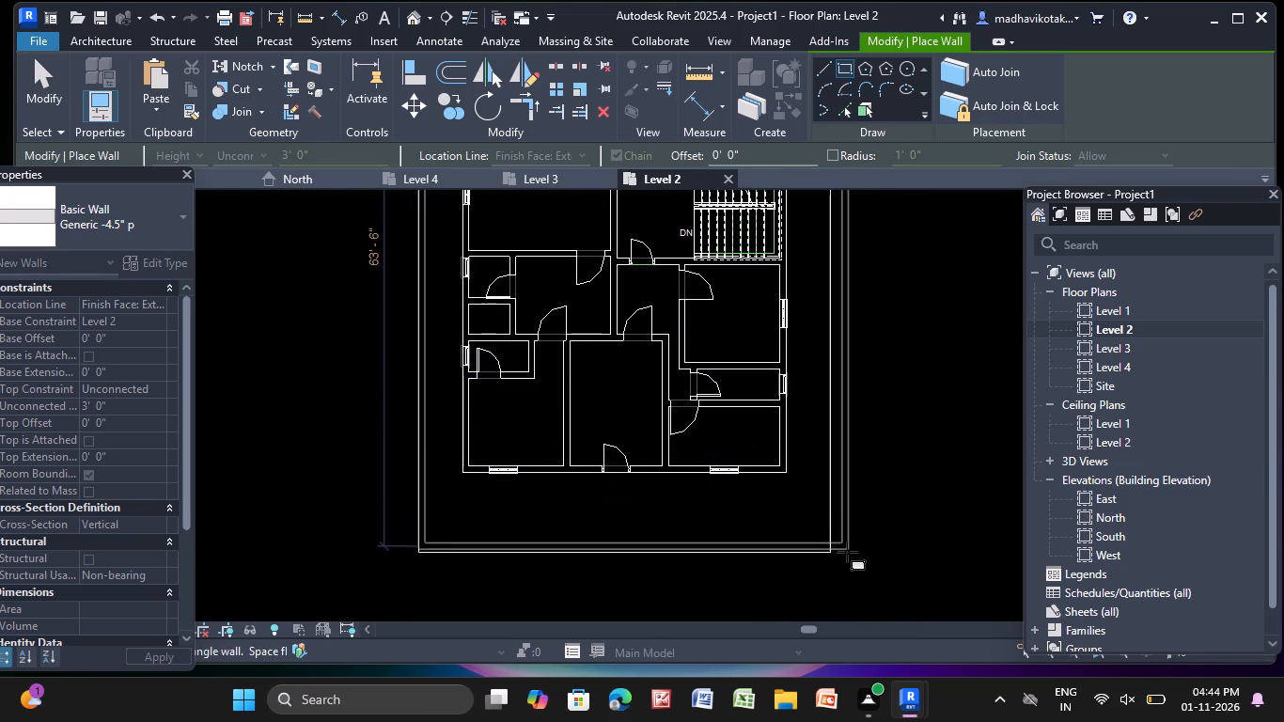
{"action": "left_click", "coordinate": [833, 557]}
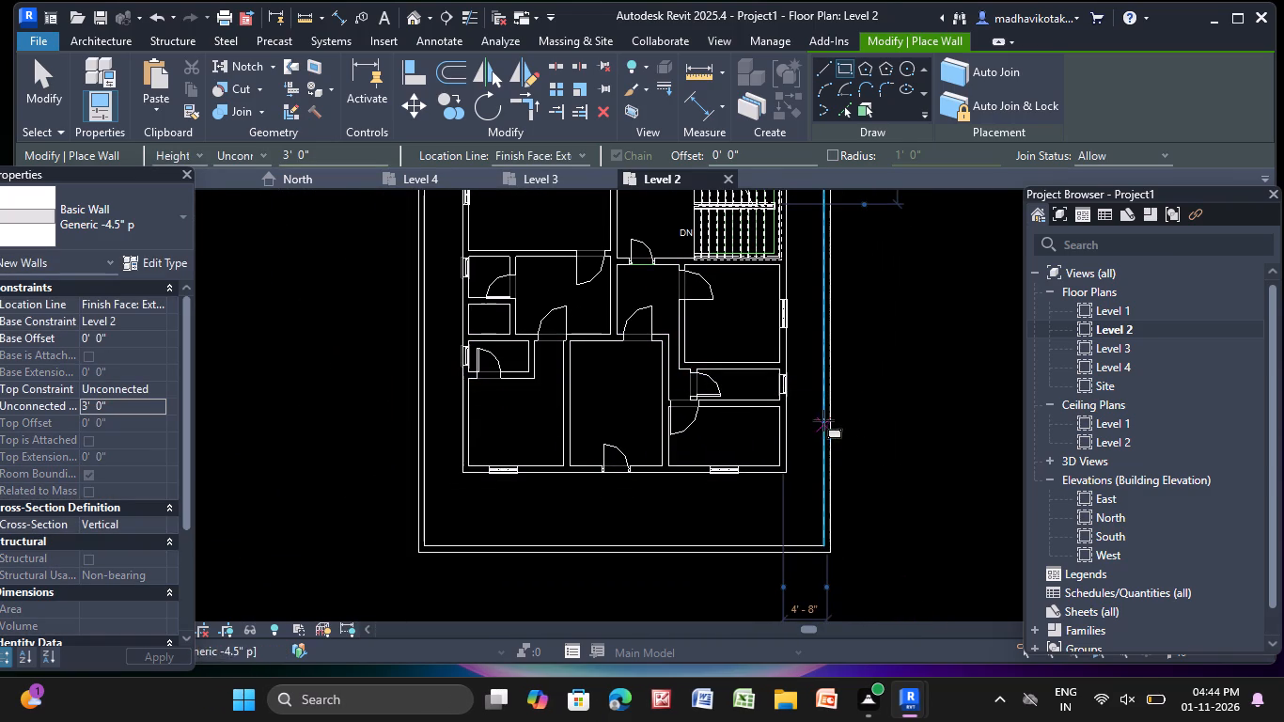
{"action": "key", "text": "Escape"}
{"action": "key", "text": "Escape"}
{"action": "key", "text": "Escape"}
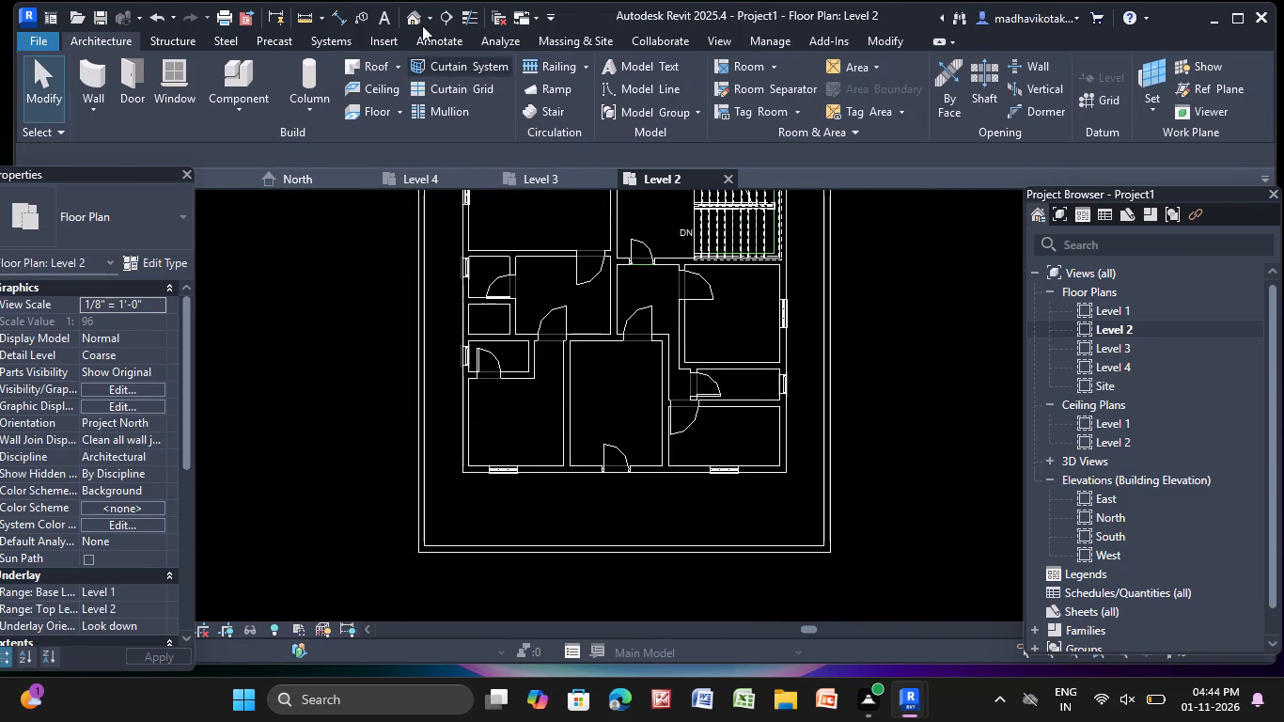
In the 3D view, duplicate the floor type of the projecting Level 2 slab, keeping the suggested name.
{"action": "left_click", "coordinate": [417, 18]}
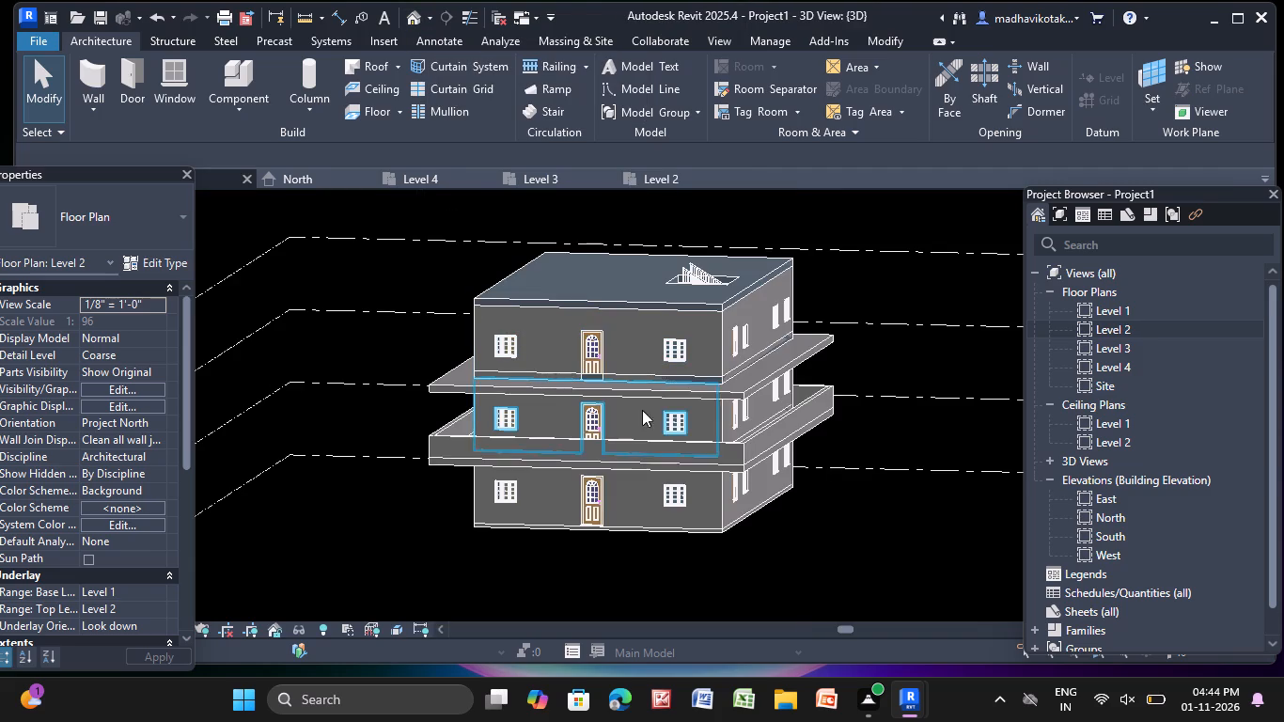
{"action": "middle_click_drag", "start_coordinate": [787, 453], "coordinate": [612, 486], "text": "shift"}
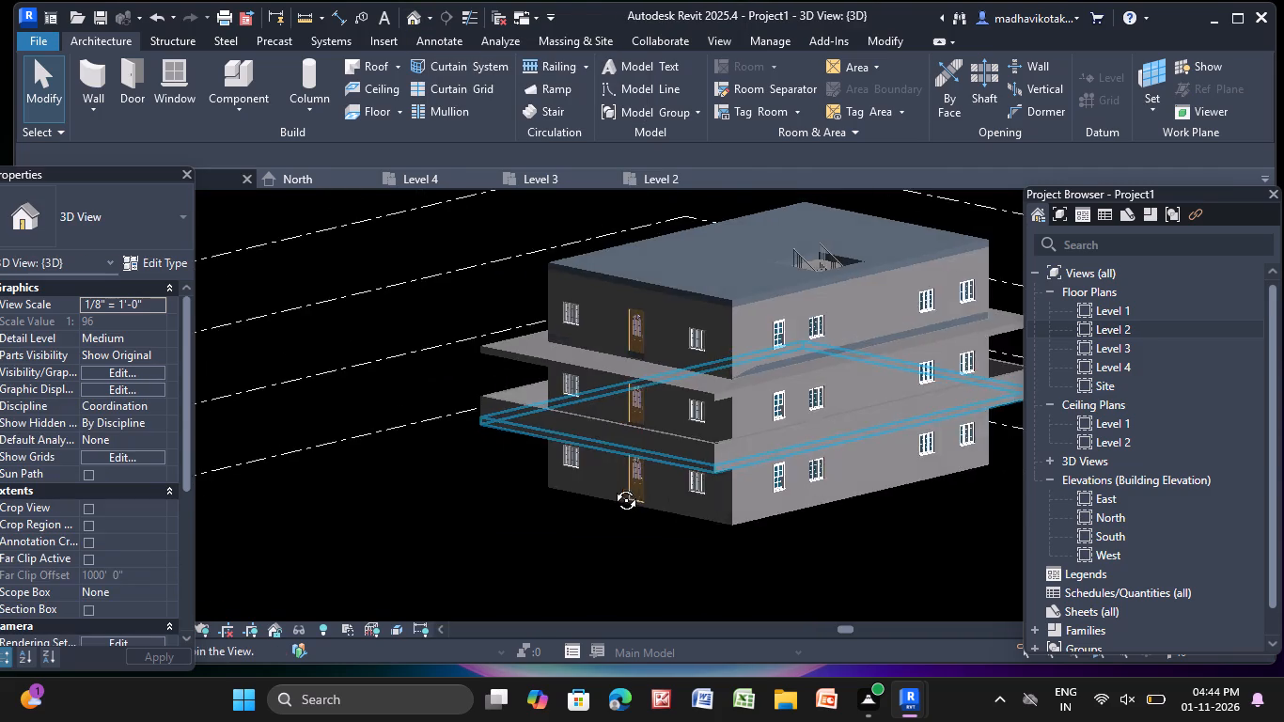
{"action": "middle_click_drag", "start_coordinate": [612, 486], "coordinate": [541, 476], "text": "shift"}
{"action": "middle_click_drag", "start_coordinate": [595, 435], "coordinate": [424, 328]}
{"action": "scroll", "coordinate": [707, 332], "scroll_direction": "up", "scroll_amount": 3}
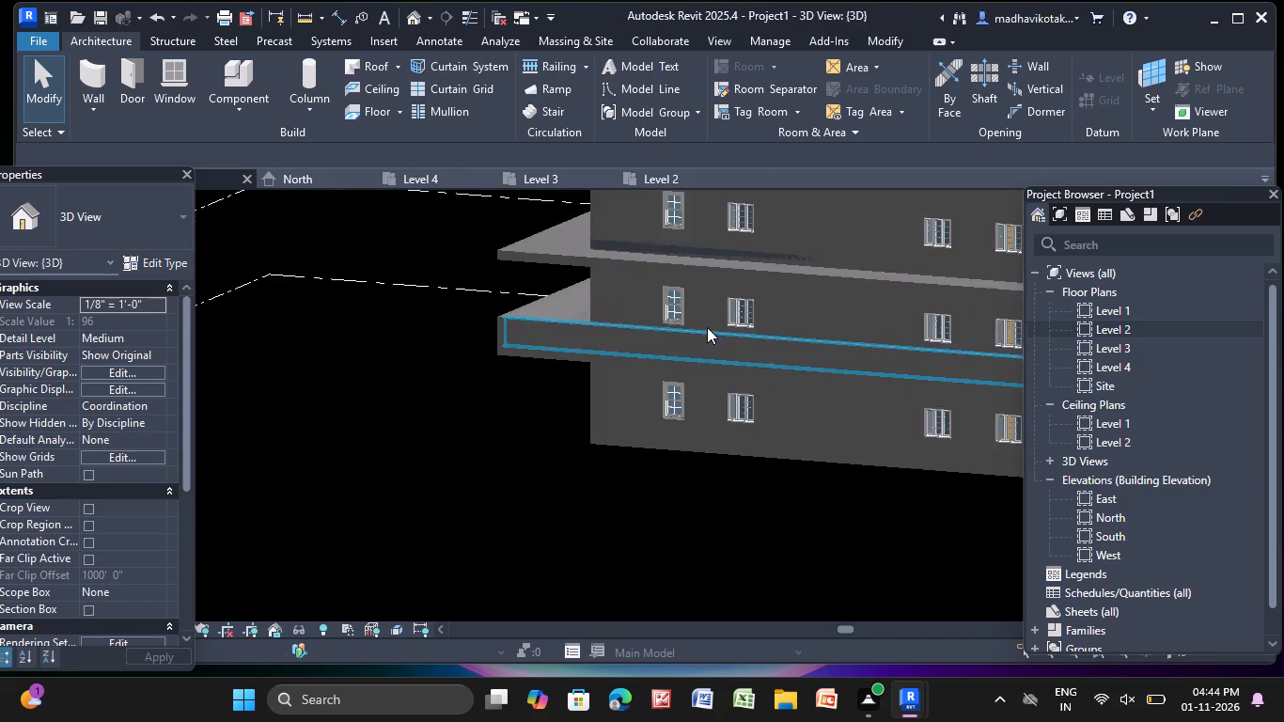
{"action": "scroll", "coordinate": [707, 327], "scroll_direction": "up", "scroll_amount": 5}
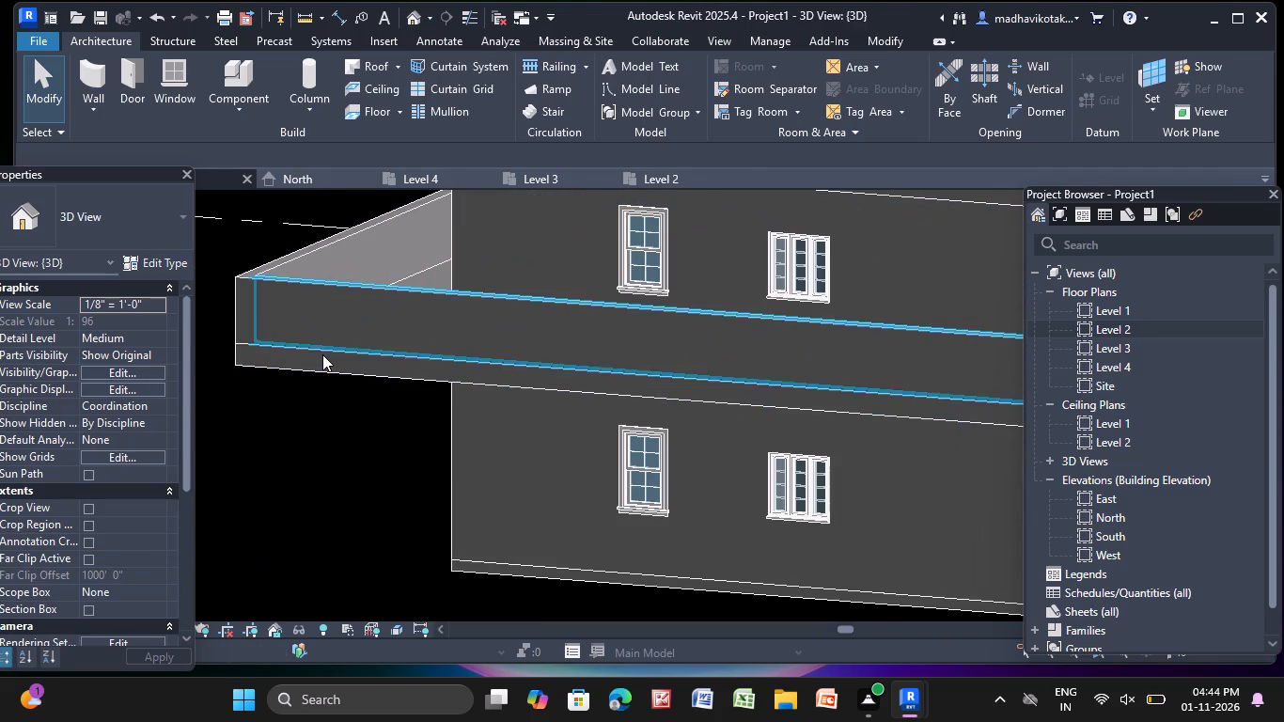
{"action": "left_click", "coordinate": [315, 363]}
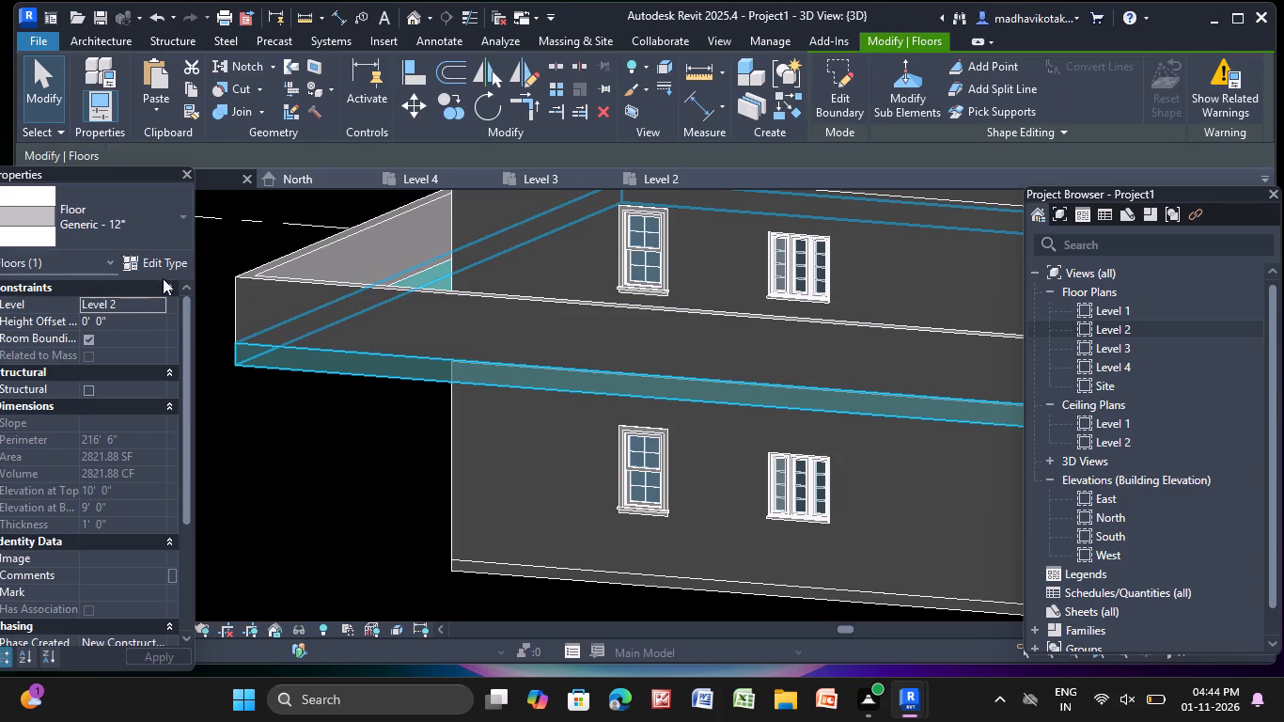
{"action": "left_click", "coordinate": [164, 261]}
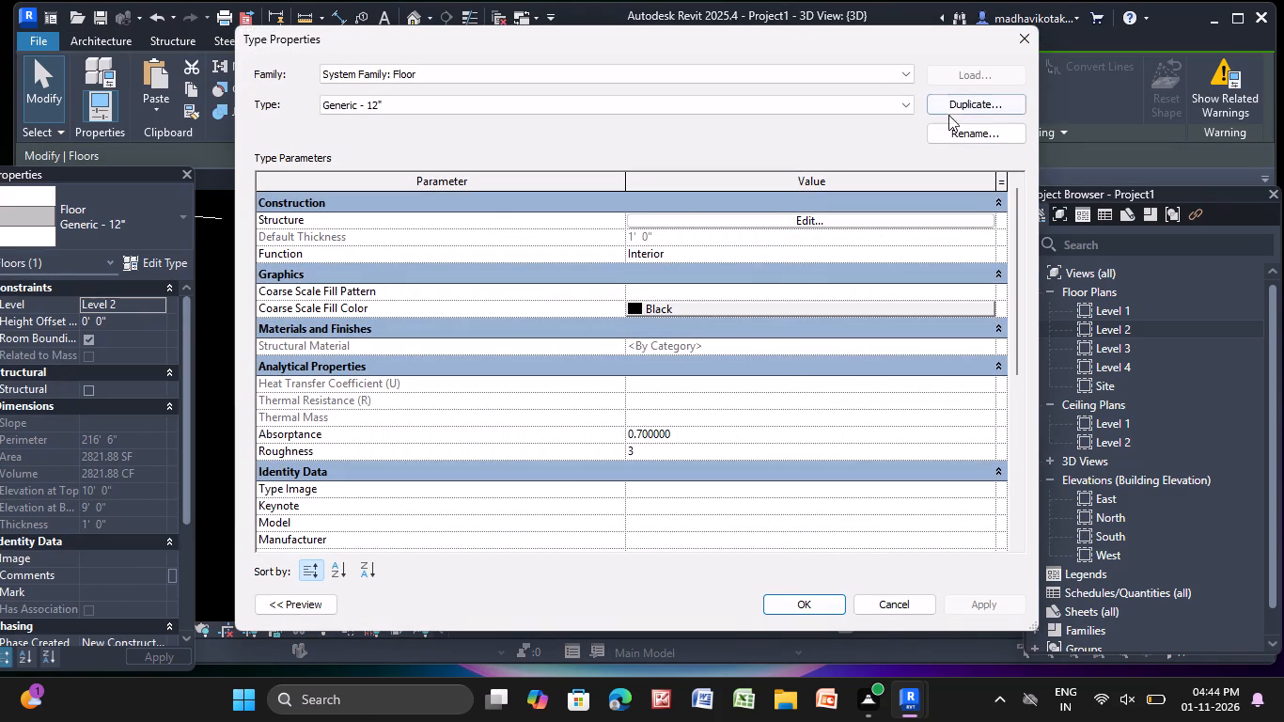
{"action": "left_click", "coordinate": [958, 104]}
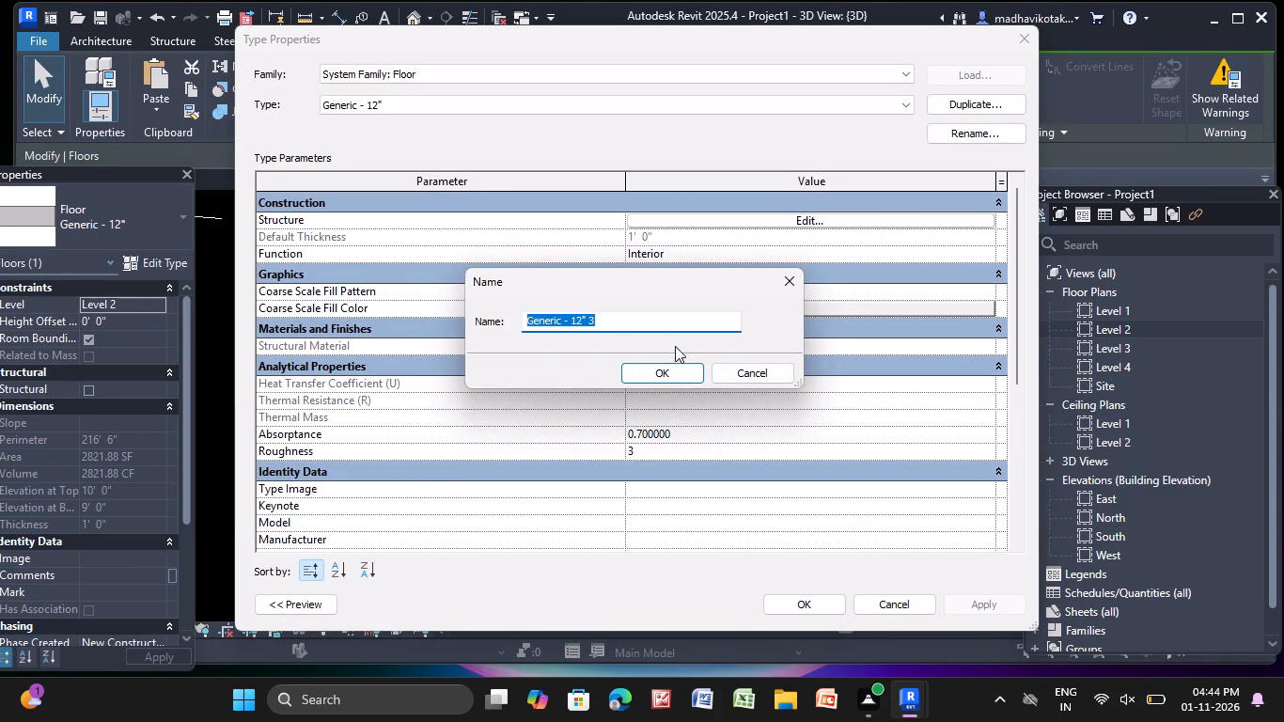
{"action": "left_click", "coordinate": [678, 377]}
Set the structure layer thickness of the duplicated Level 2 floor type to 6" and apply it.
{"action": "left_click", "coordinate": [831, 220]}
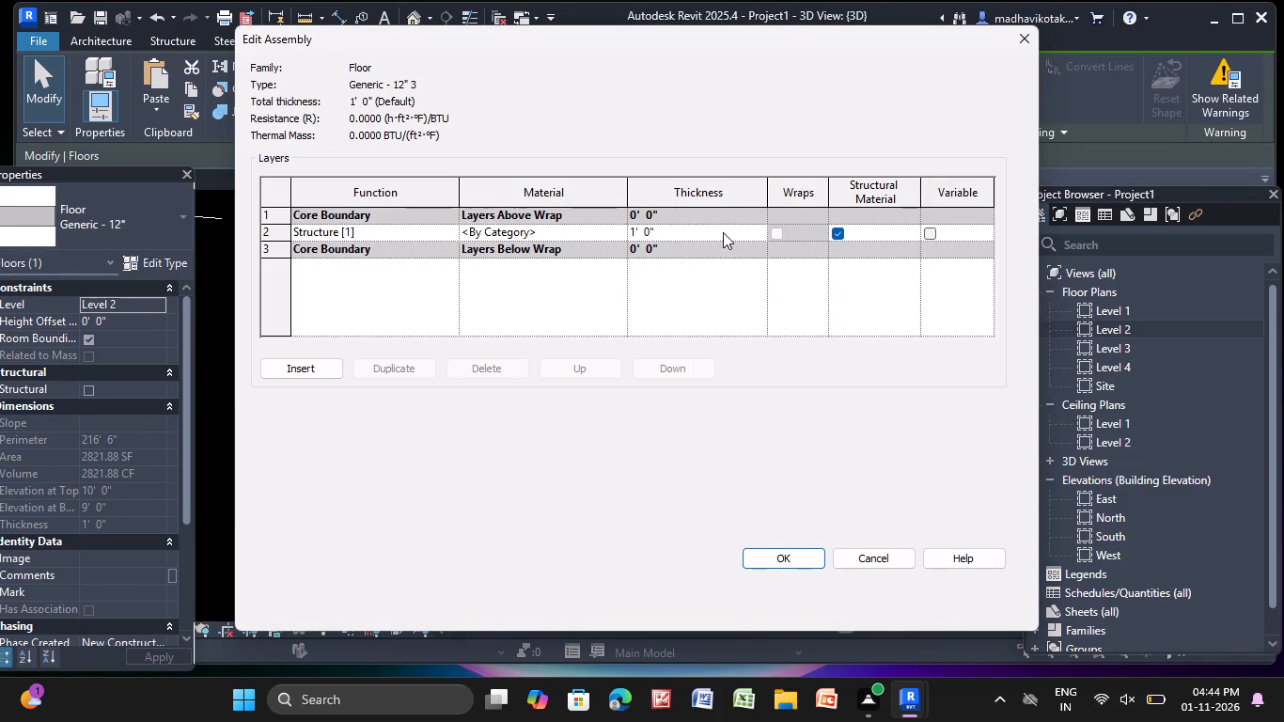
{"action": "left_click", "coordinate": [723, 232]}
{"action": "key", "text": "BackSpace"}
{"action": "key", "text": "BackSpace"}
{"action": "key", "text": "BackSpace"}
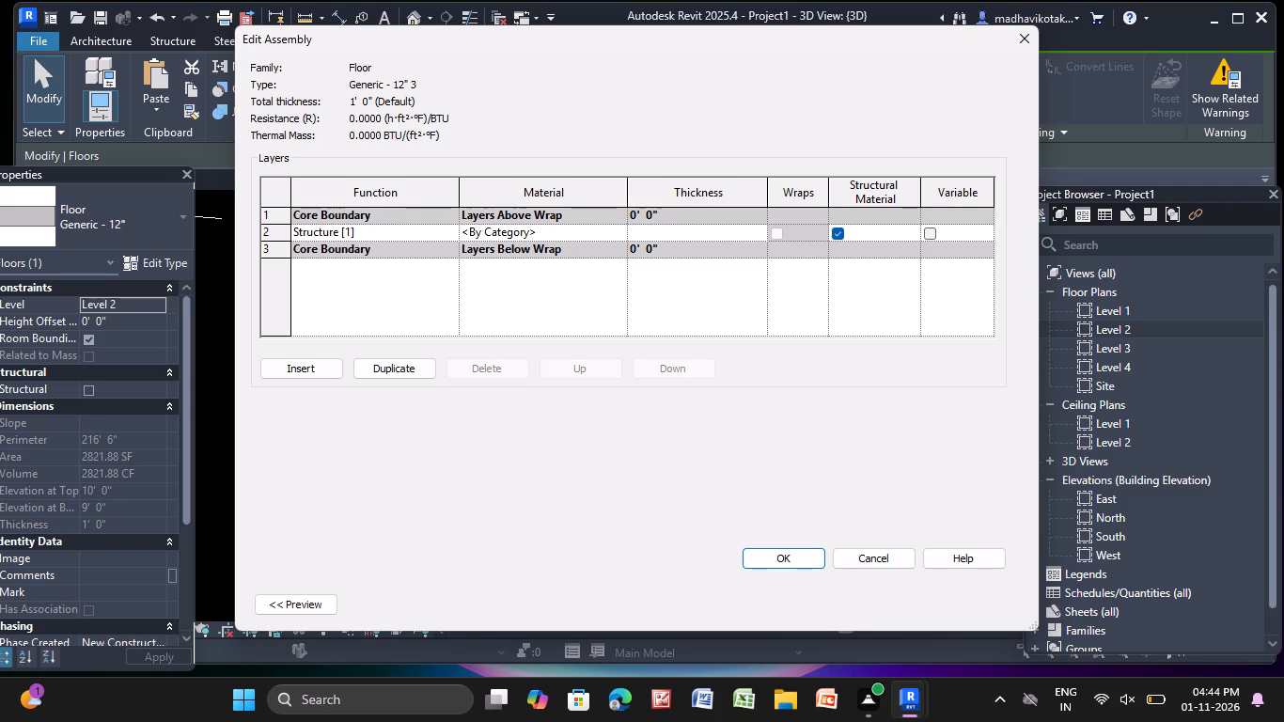
{"action": "type", "text": "6\""}
{"action": "key", "text": "Return"}
{"action": "left_click", "coordinate": [791, 564]}
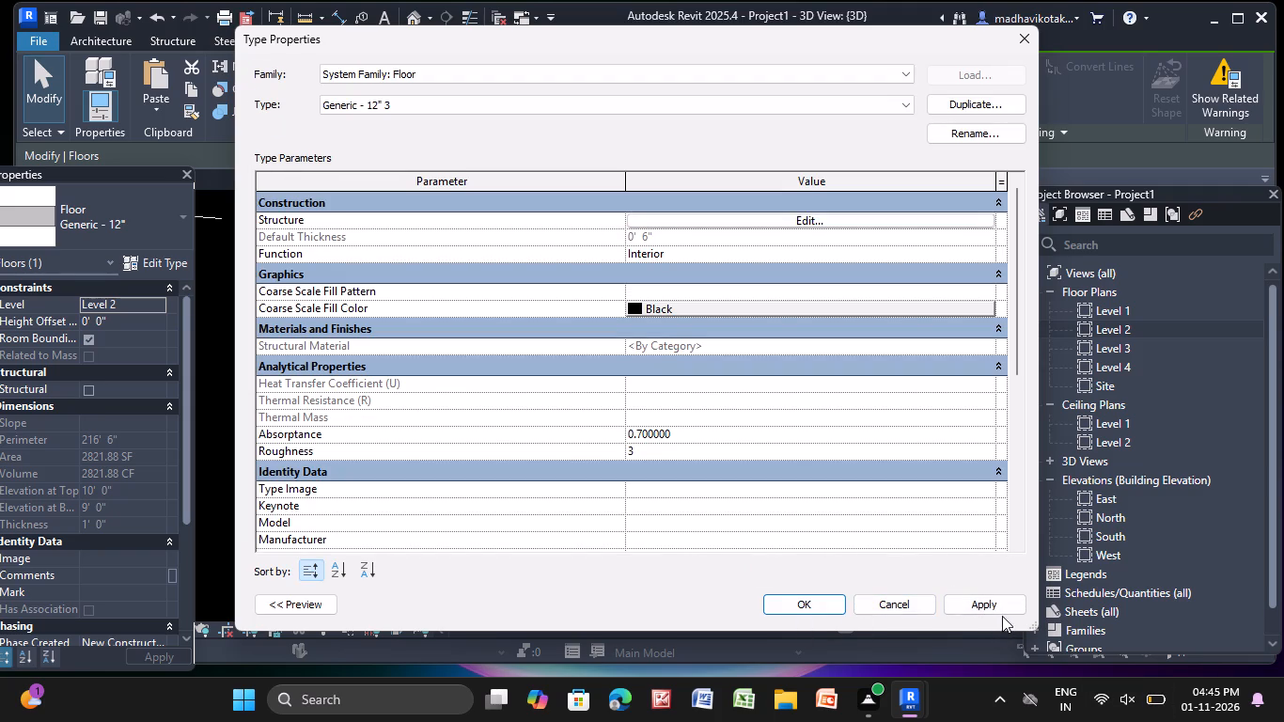
{"action": "left_click", "coordinate": [1006, 603]}
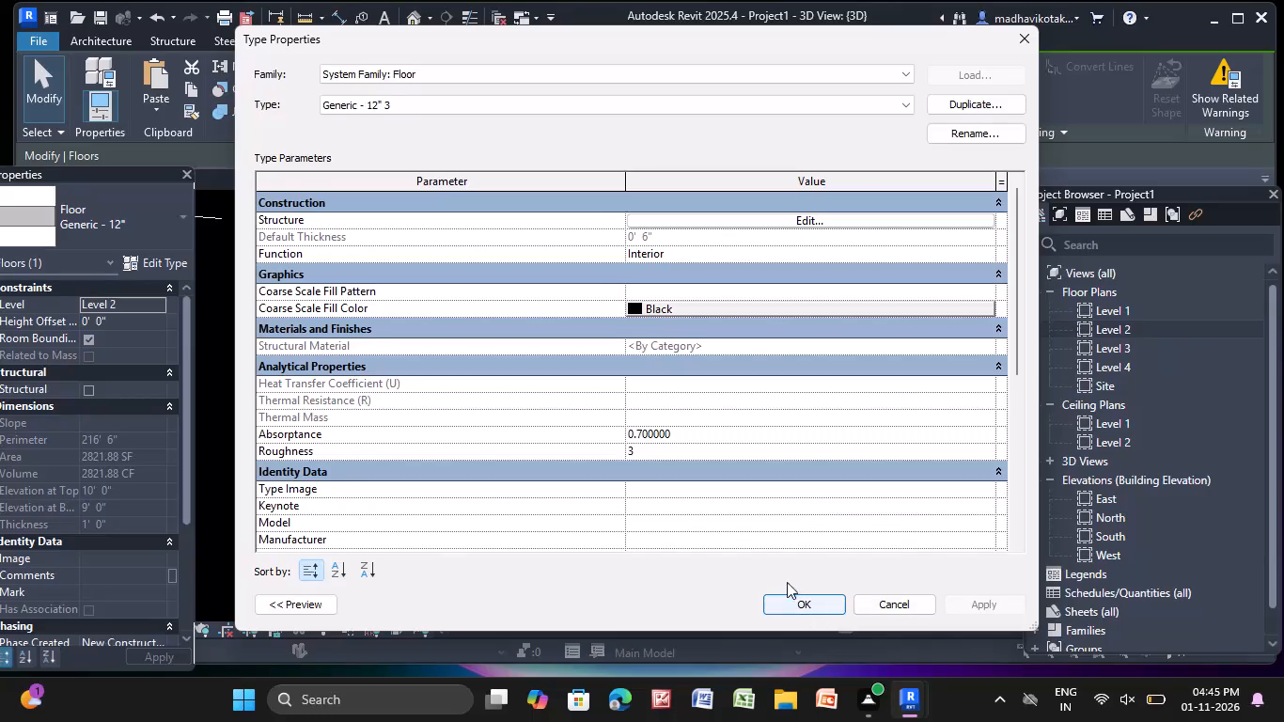
{"action": "left_click", "coordinate": [791, 604]}
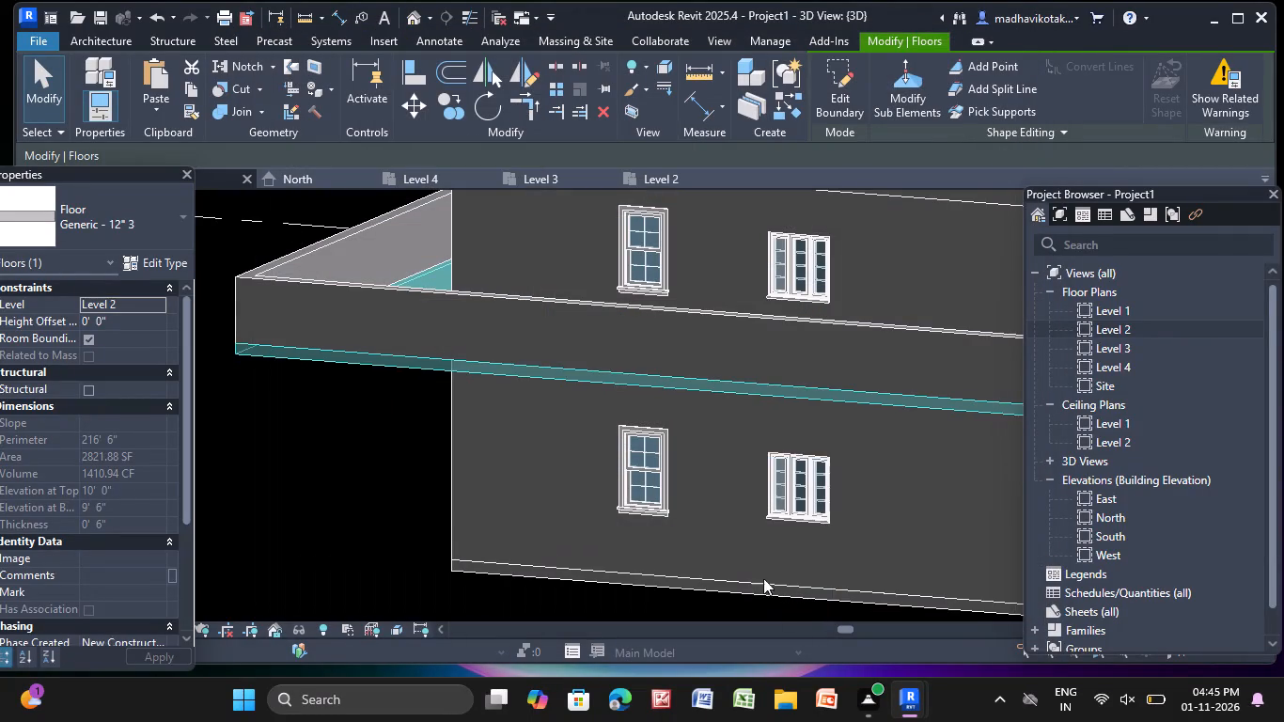
{"action": "key", "text": "Escape"}
{"action": "key", "text": "Escape"}
Set the structure layer thickness of the projecting Level 3 slab's floor type, Generic - 12", to 6".
{"action": "scroll", "coordinate": [395, 471], "scroll_direction": "down", "scroll_amount": 4}
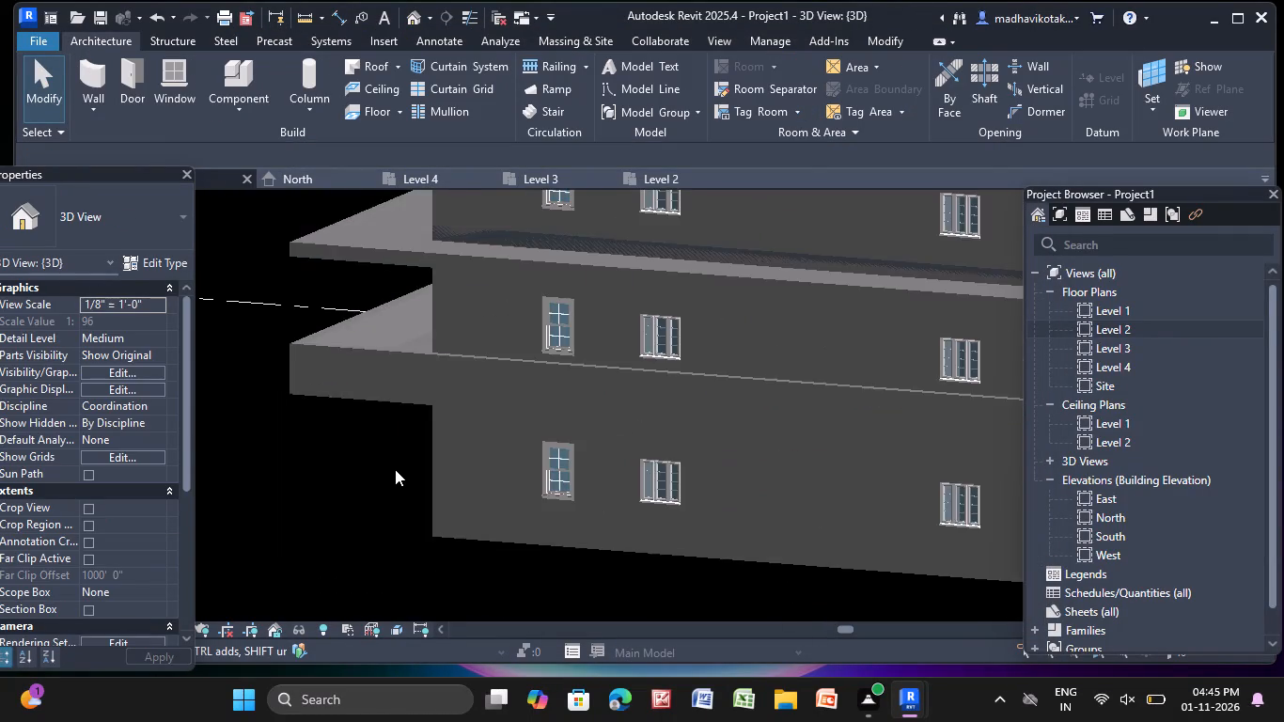
{"action": "scroll", "coordinate": [395, 467], "scroll_direction": "down", "scroll_amount": 1}
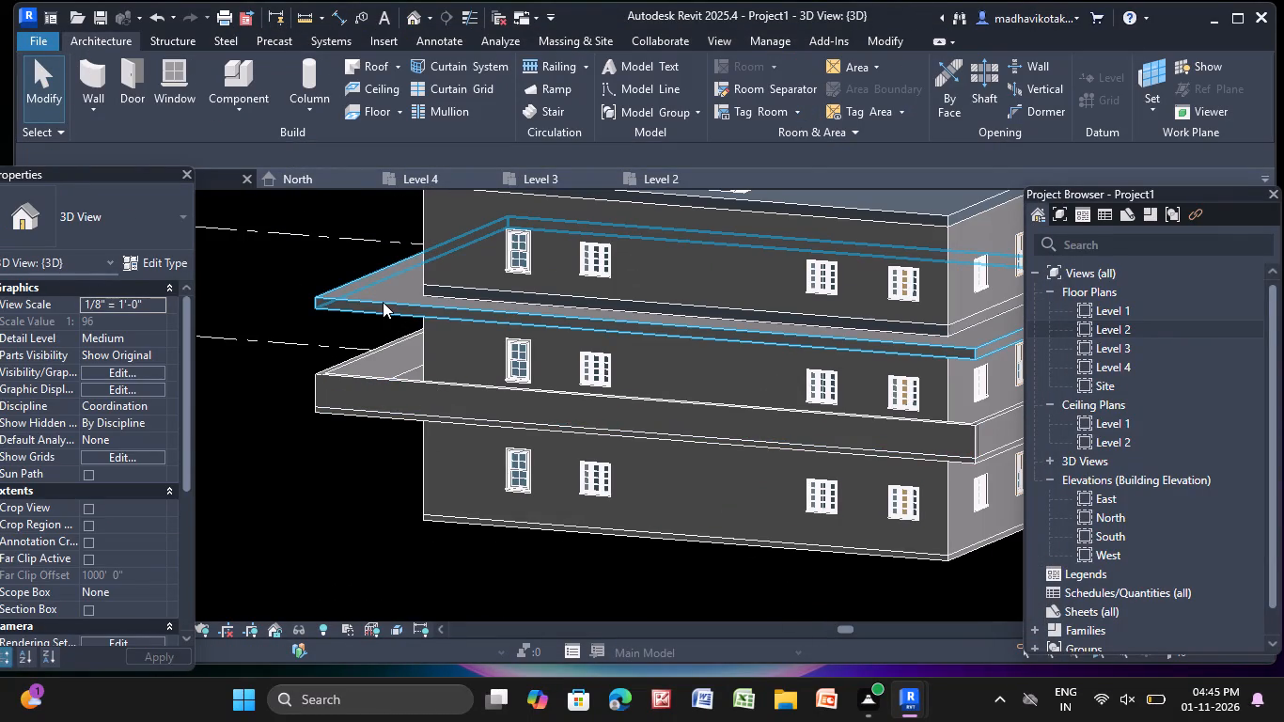
{"action": "left_click", "coordinate": [383, 302]}
{"action": "left_click", "coordinate": [159, 271]}
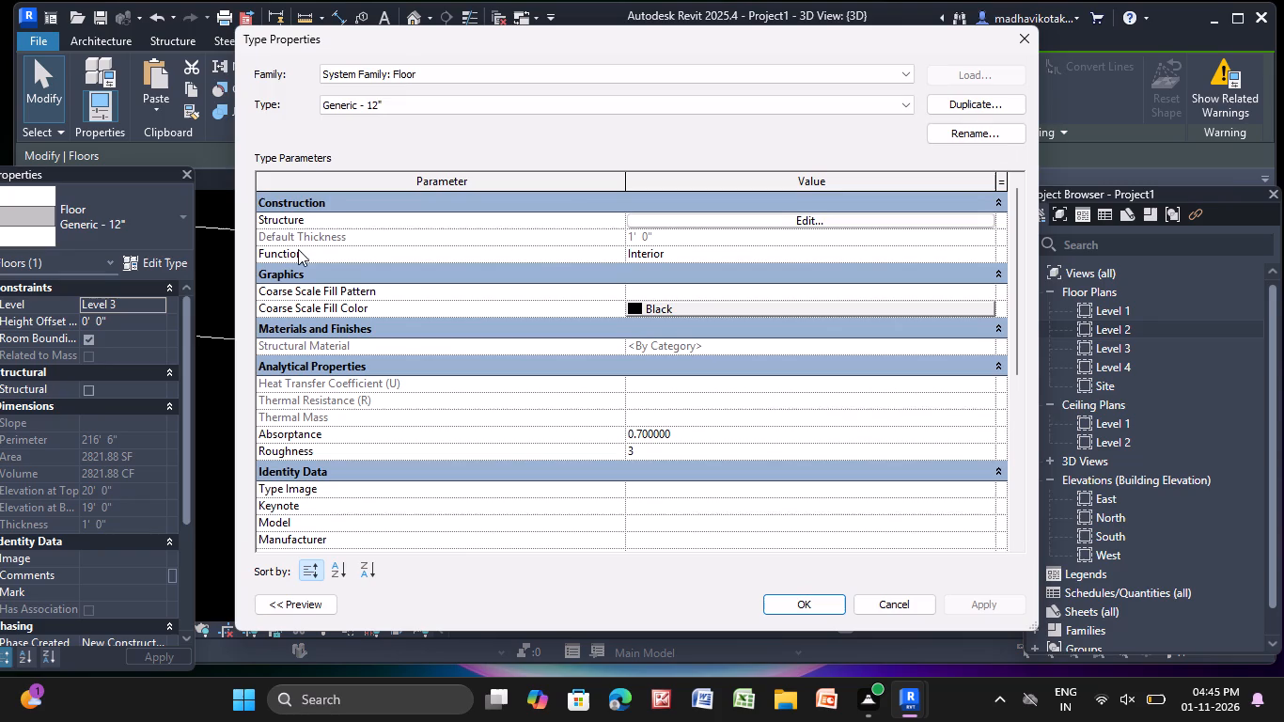
{"action": "left_click", "coordinate": [810, 226]}
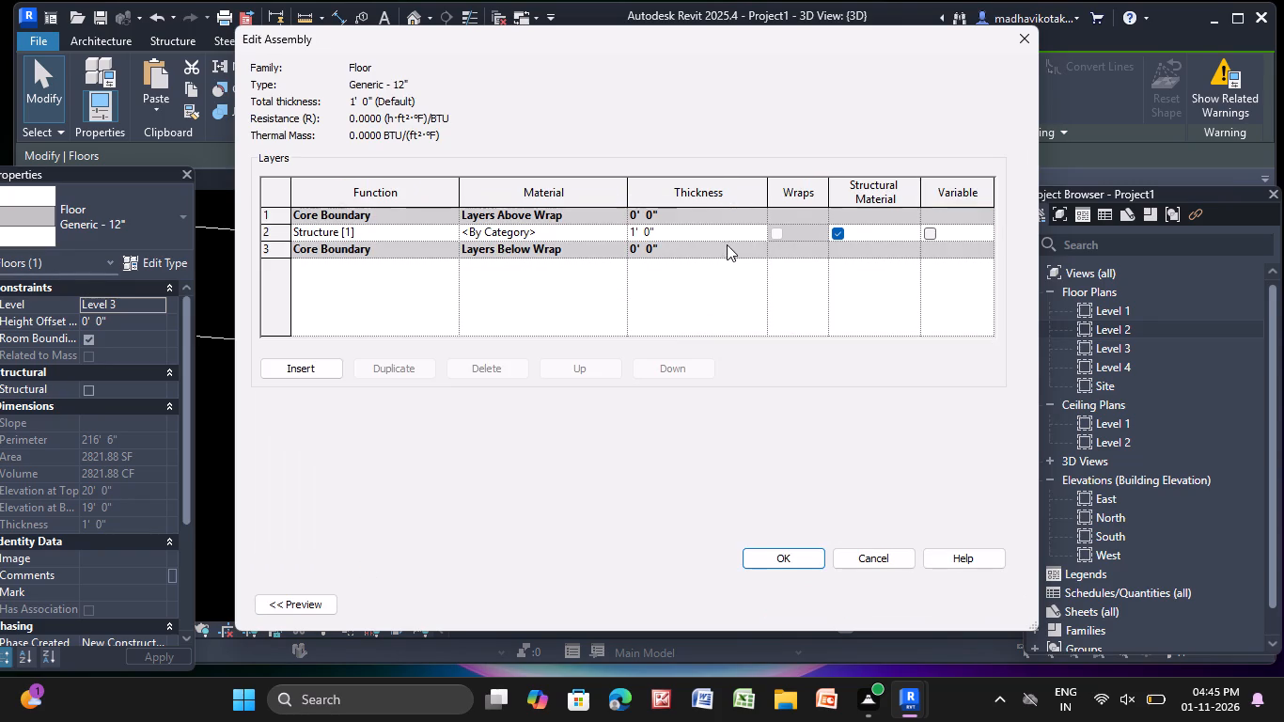
{"action": "left_click", "coordinate": [722, 235]}
{"action": "key", "text": "BackSpace"}
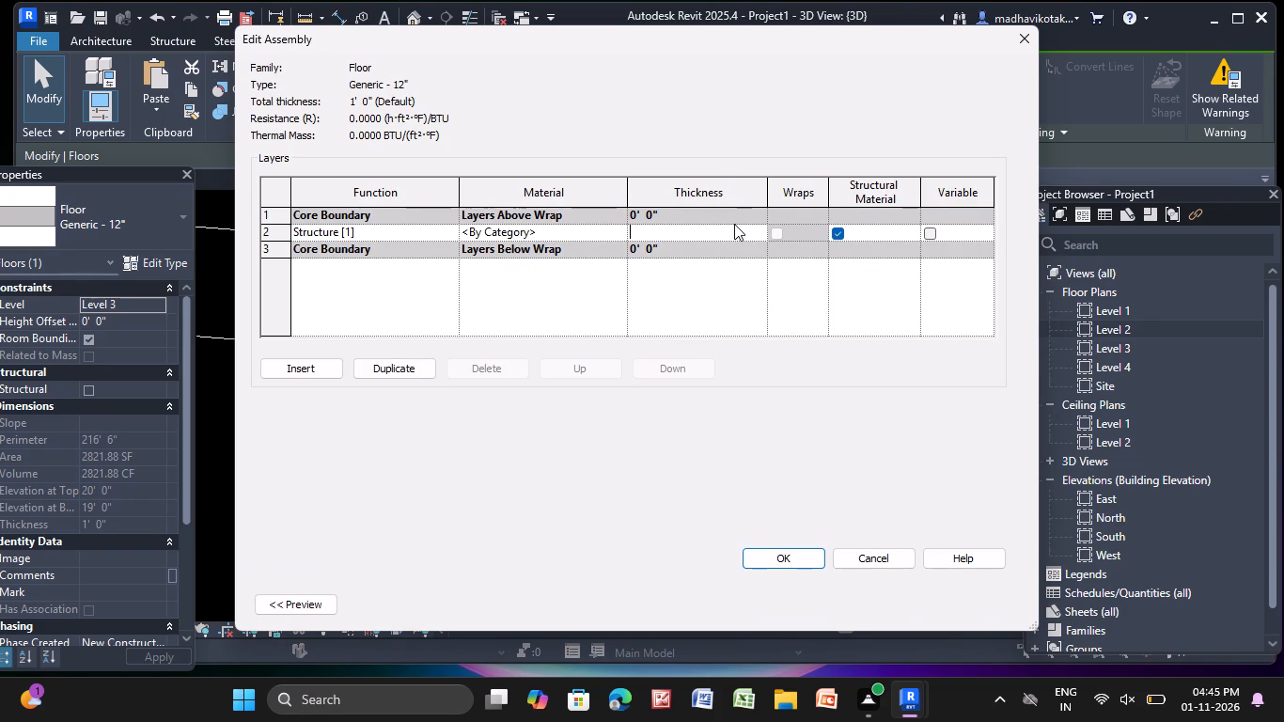
{"action": "type", "text": "6\""}
{"action": "key", "text": "Return"}
{"action": "left_click", "coordinate": [791, 559]}
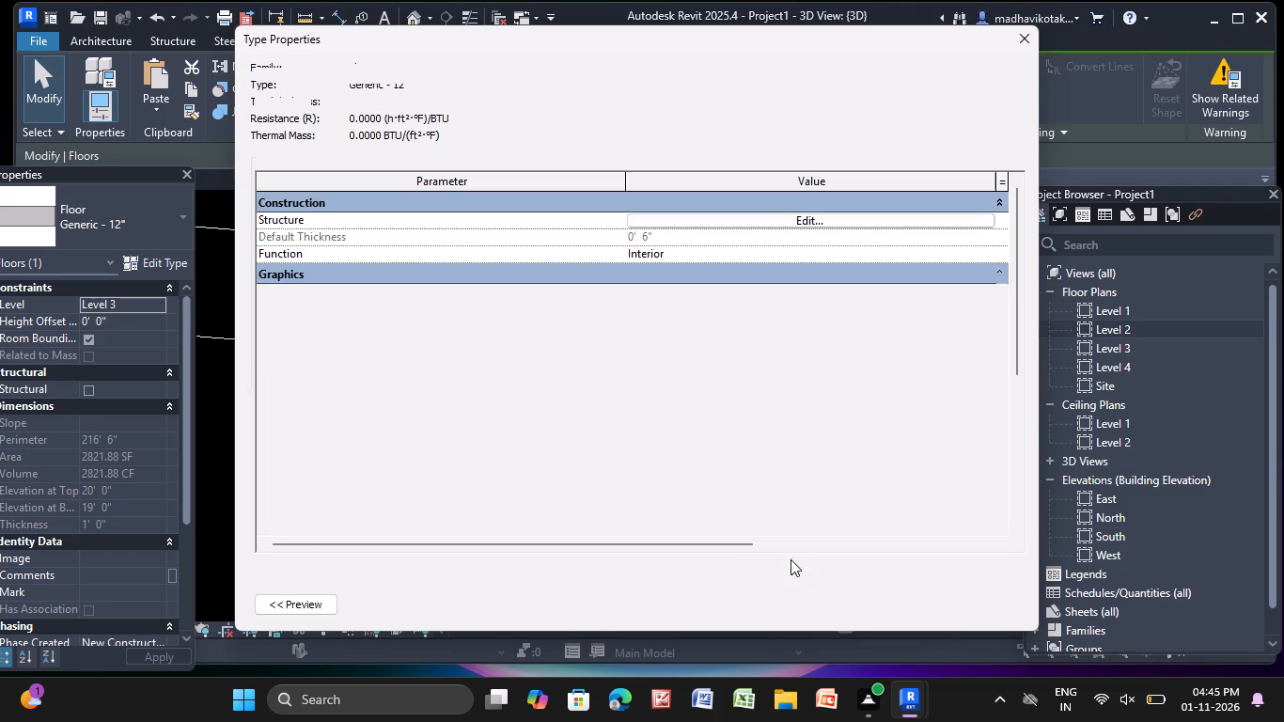
{"action": "left_click", "coordinate": [969, 601]}
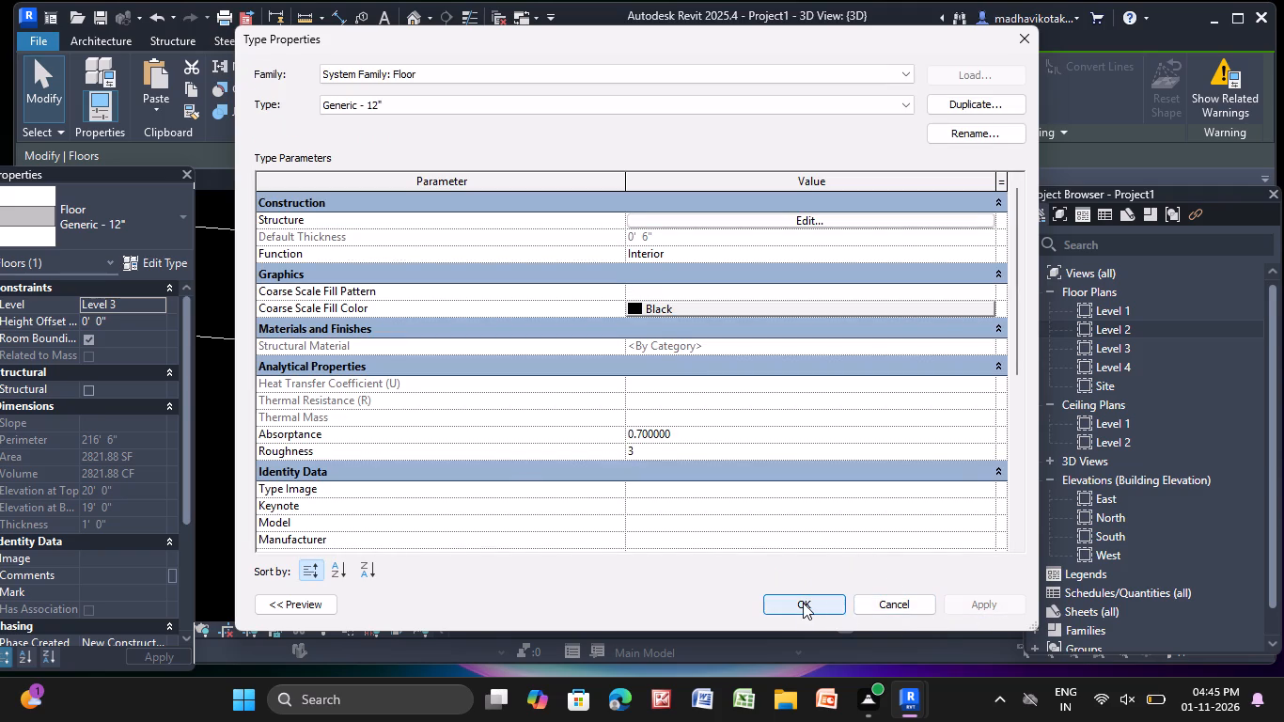
{"action": "left_click", "coordinate": [803, 603]}
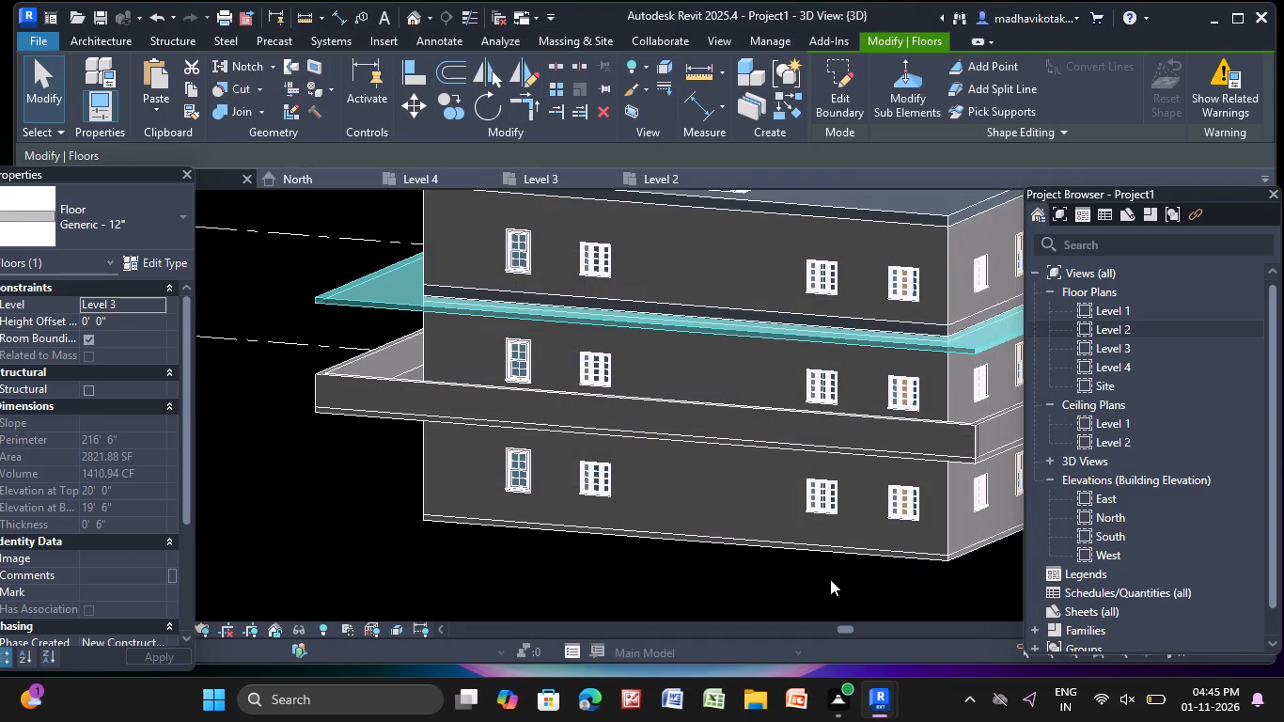
{"action": "key", "text": "Escape"}
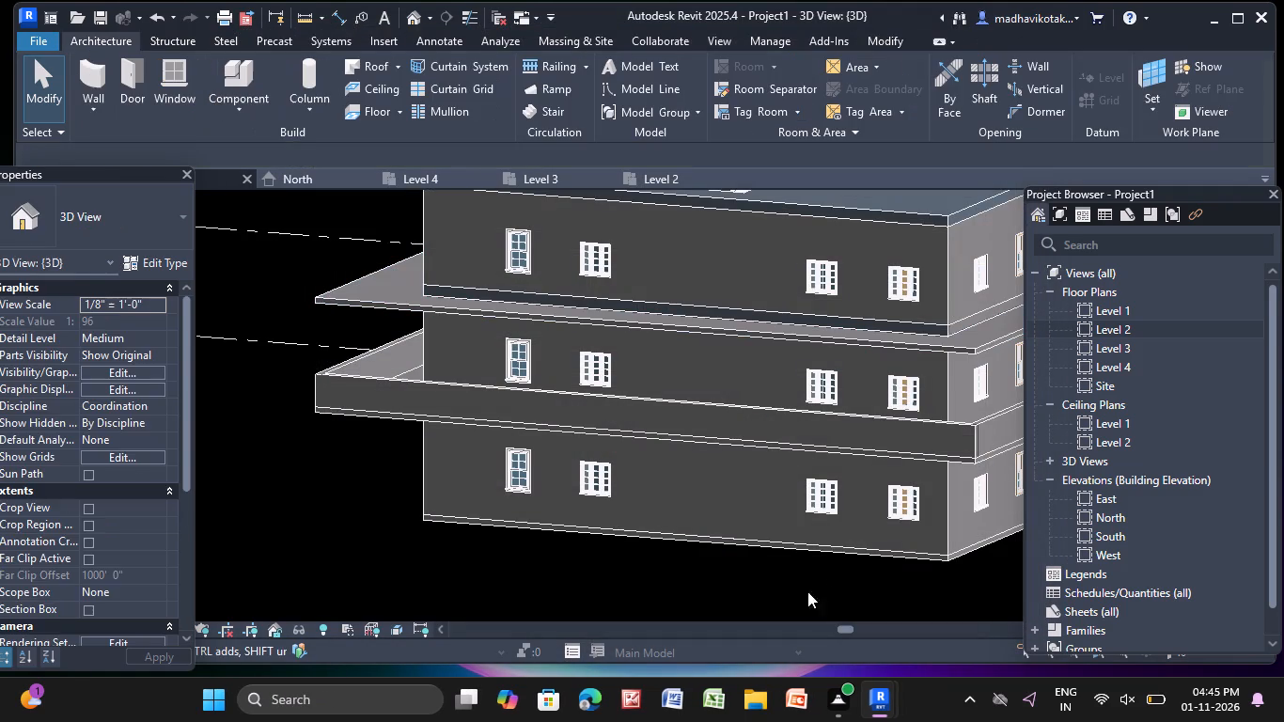
{"action": "key", "text": "Escape"}
{"action": "key", "text": "Escape"}
Examine the projecting slabs and the Level 2 parapet from the building's door side in the 3D view.
{"action": "scroll", "coordinate": [496, 557], "scroll_direction": "down", "scroll_amount": 5}
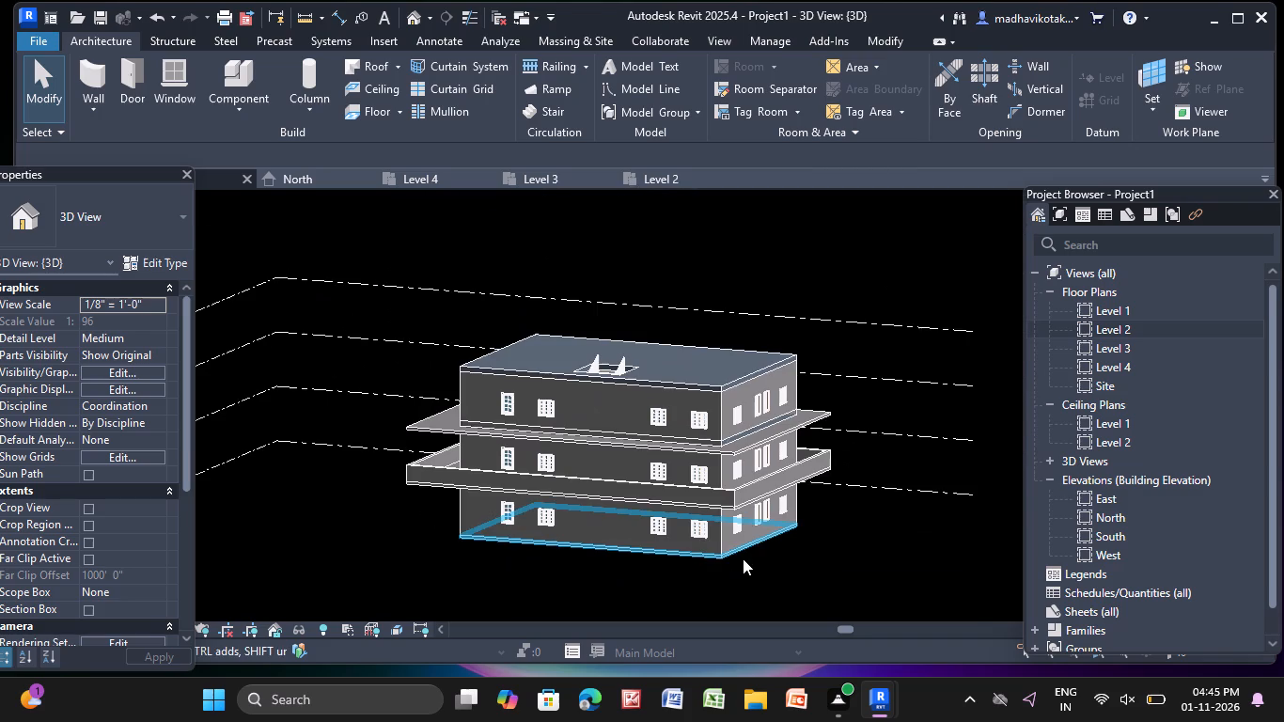
{"action": "middle_click_drag", "start_coordinate": [680, 564], "coordinate": [957, 487], "text": "shift"}
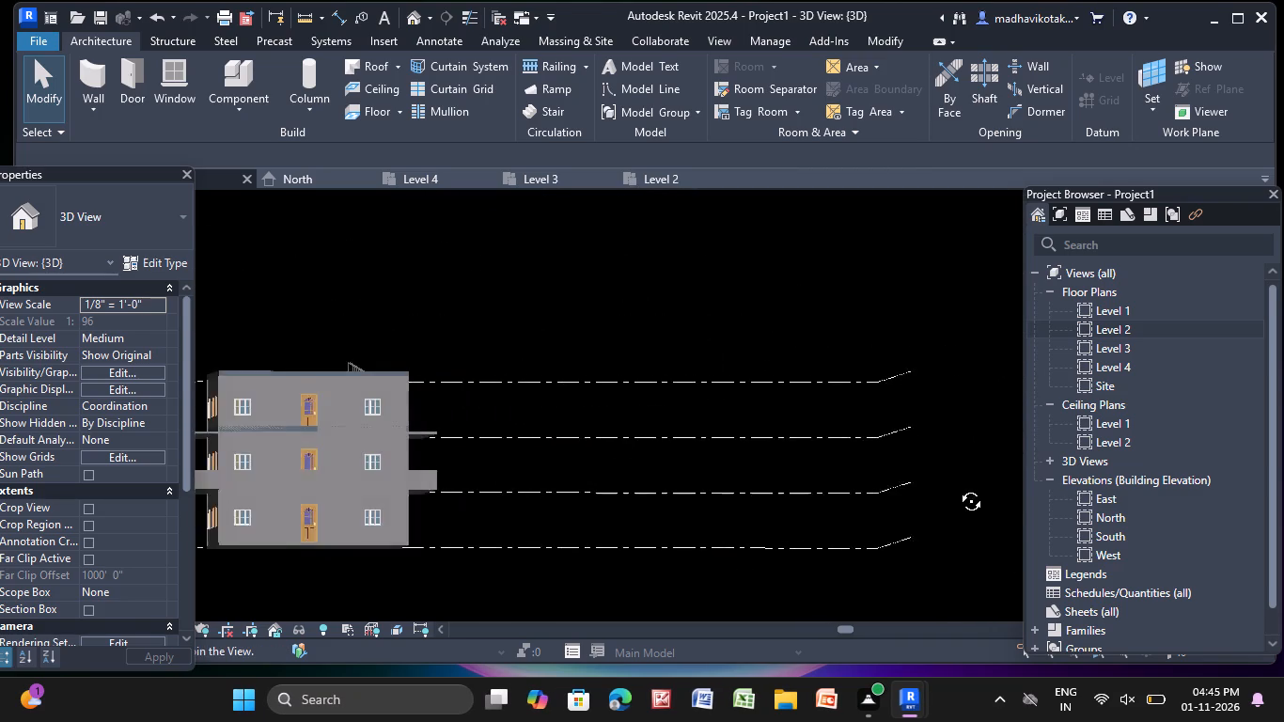
{"action": "middle_click_drag", "start_coordinate": [957, 487], "coordinate": [944, 489], "text": "shift"}
{"action": "scroll", "coordinate": [768, 465], "scroll_direction": "down", "scroll_amount": 5}
{"action": "middle_click_drag", "start_coordinate": [775, 409], "coordinate": [753, 470]}
{"action": "scroll", "coordinate": [550, 475], "scroll_direction": "up", "scroll_amount": 11}
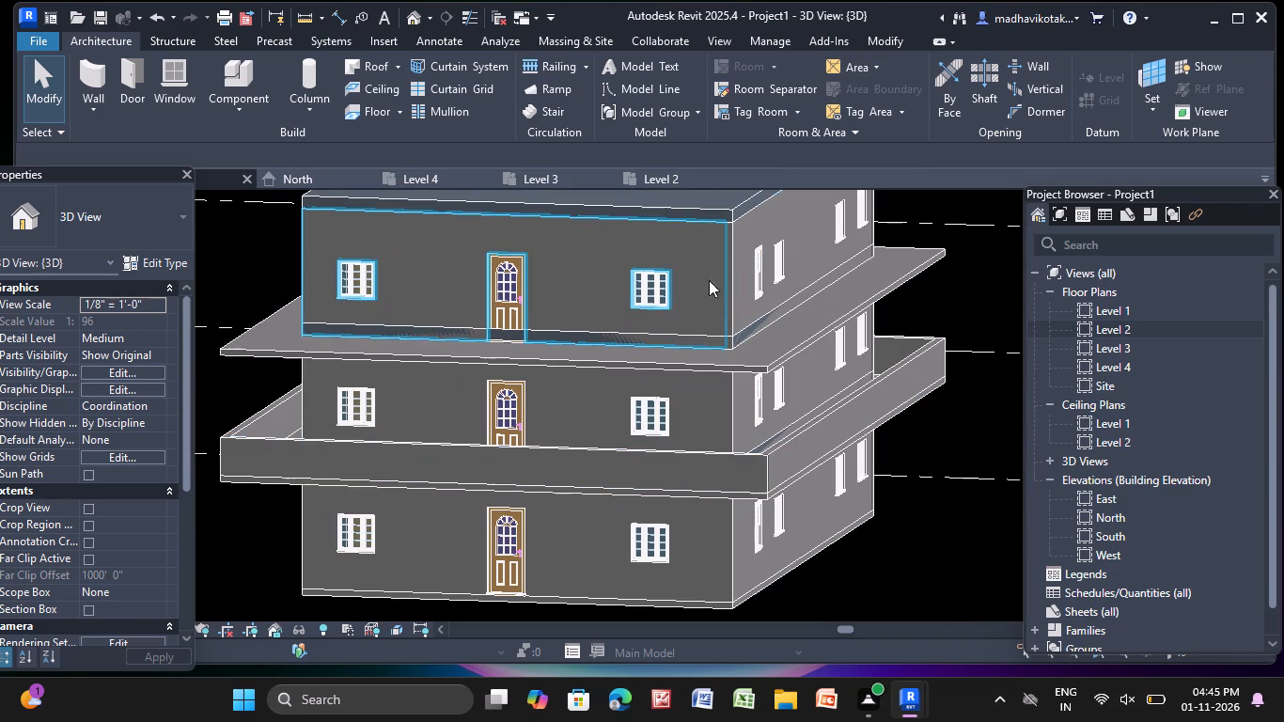
{"action": "left_click", "coordinate": [198, 46]}
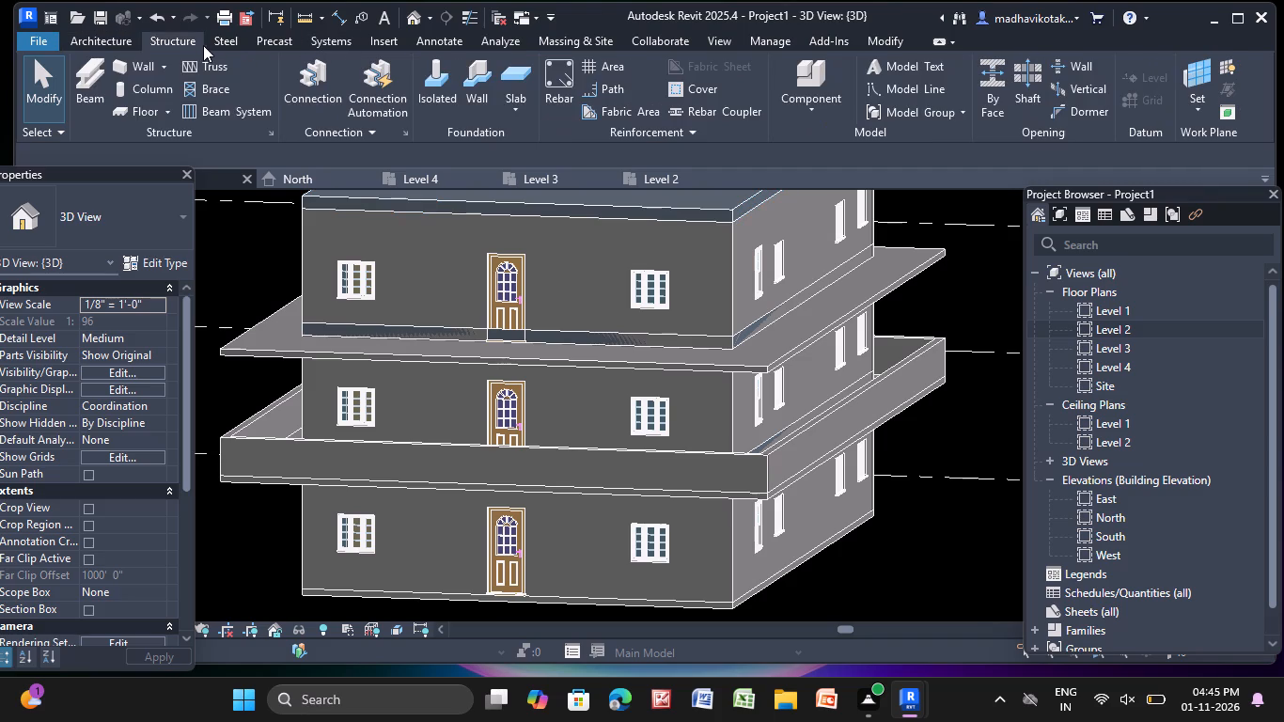
{"action": "left_click", "coordinate": [116, 50]}
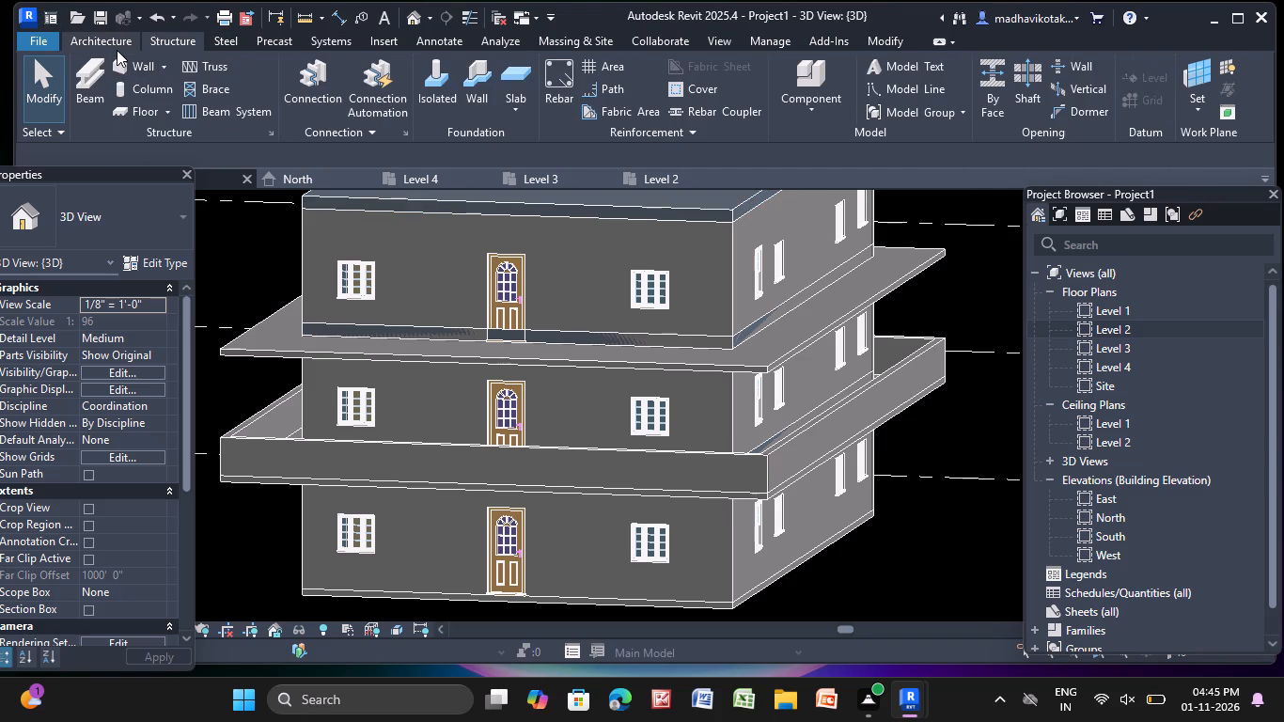
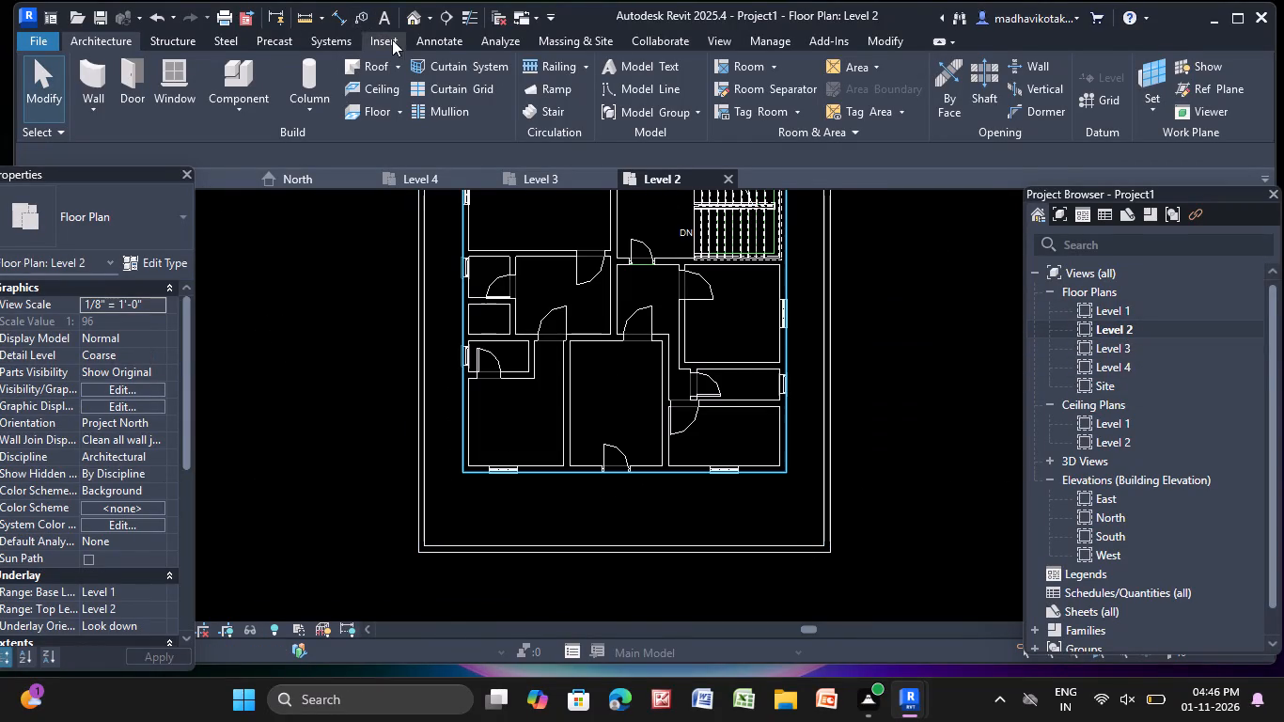
On Level 3, draw a rectangle of 3' high Generic -4.5" p parapet walls around the edge of the projecting slab.
{"action": "left_click", "coordinate": [408, 9]}
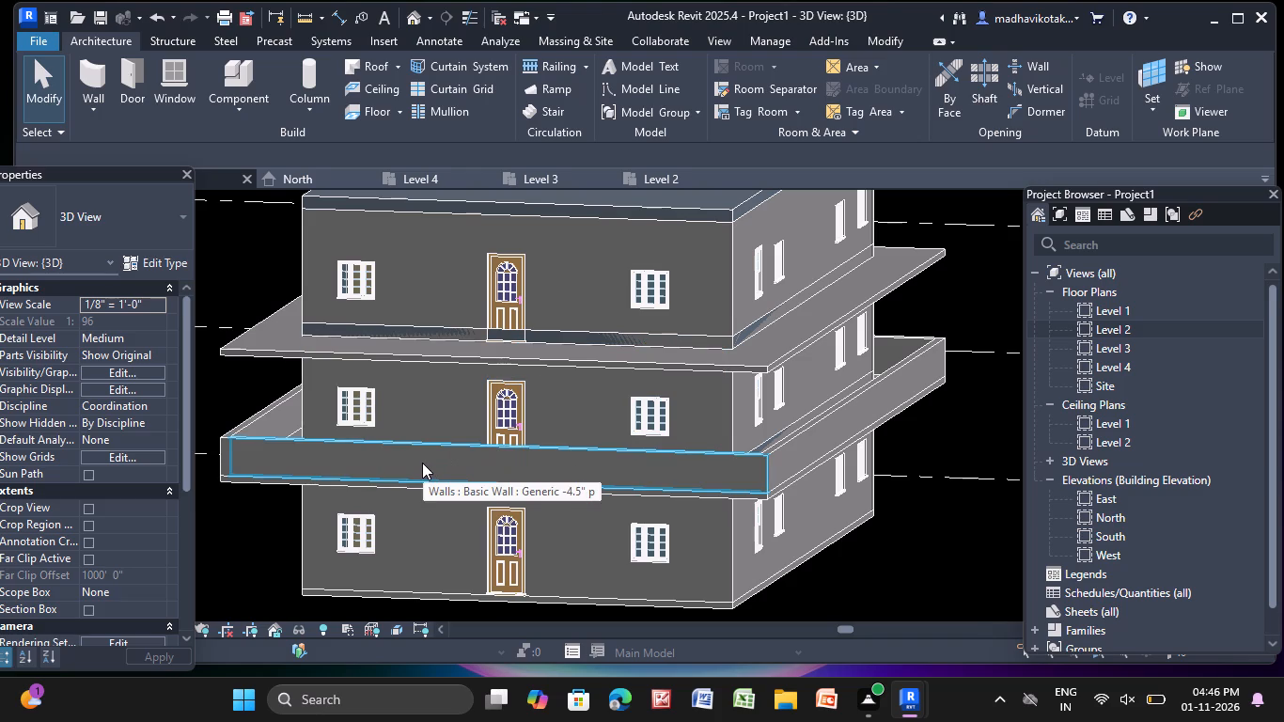
{"action": "scroll", "coordinate": [422, 463], "scroll_direction": "down", "scroll_amount": 4}
{"action": "middle_click_drag", "start_coordinate": [428, 450], "coordinate": [384, 491]}
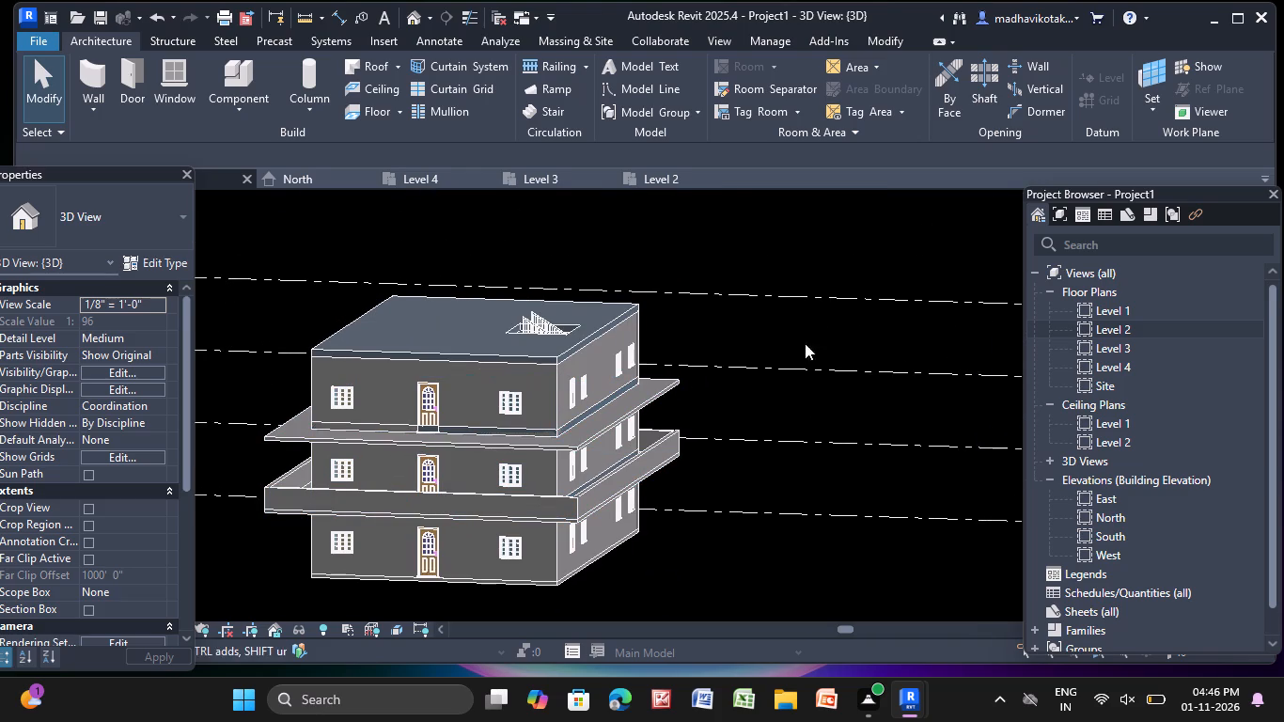
{"action": "double_click", "coordinate": [1136, 347]}
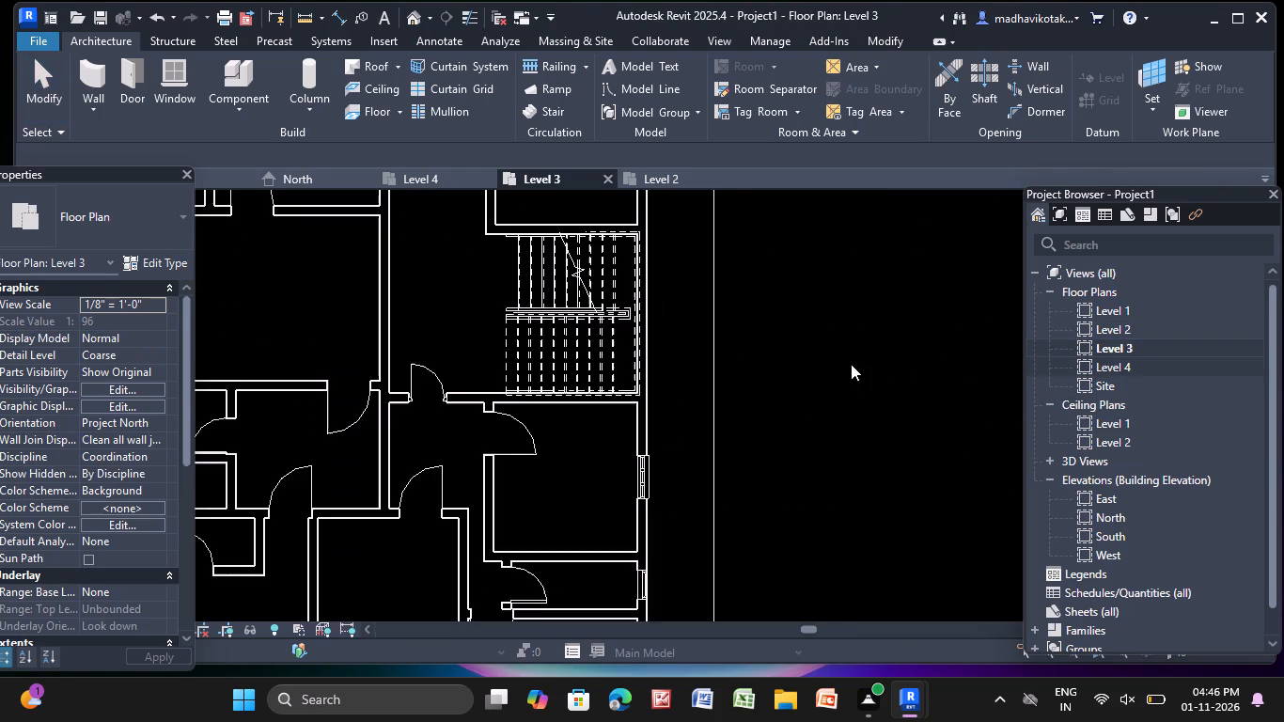
{"action": "scroll", "coordinate": [286, 314], "scroll_direction": "down", "scroll_amount": 10}
{"action": "middle_click_drag", "start_coordinate": [292, 319], "coordinate": [351, 390]}
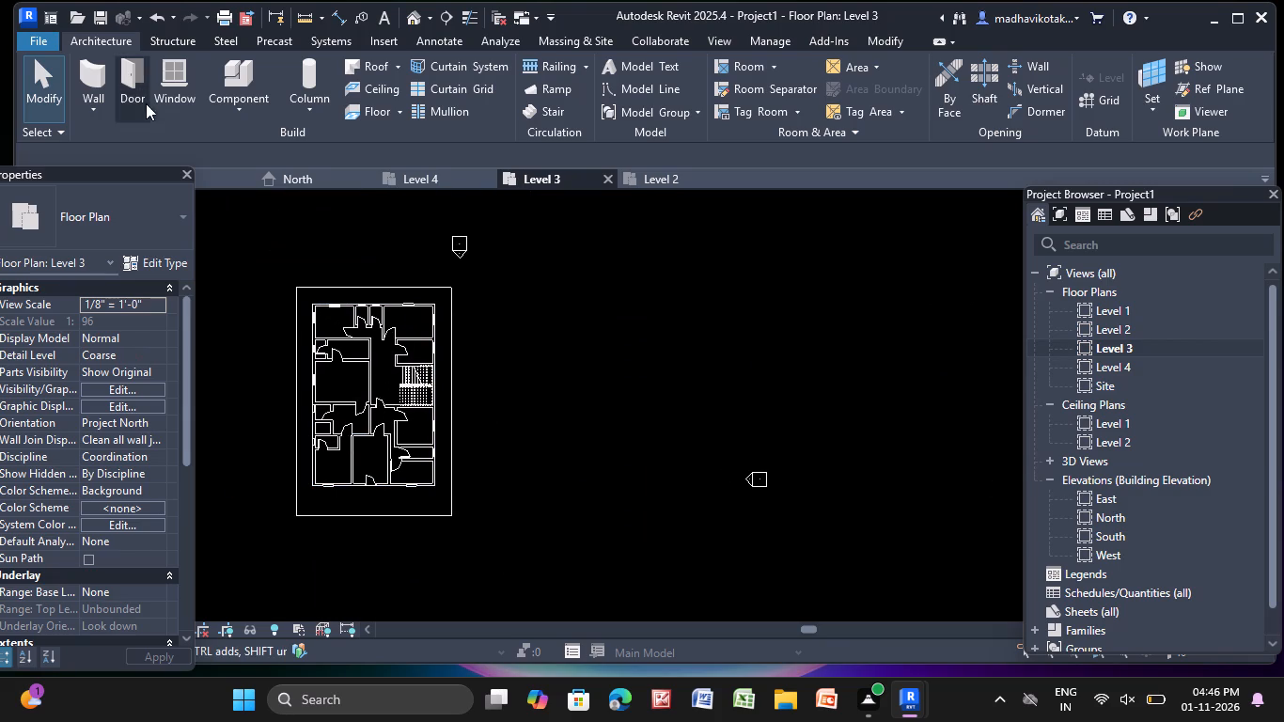
{"action": "left_click", "coordinate": [96, 81]}
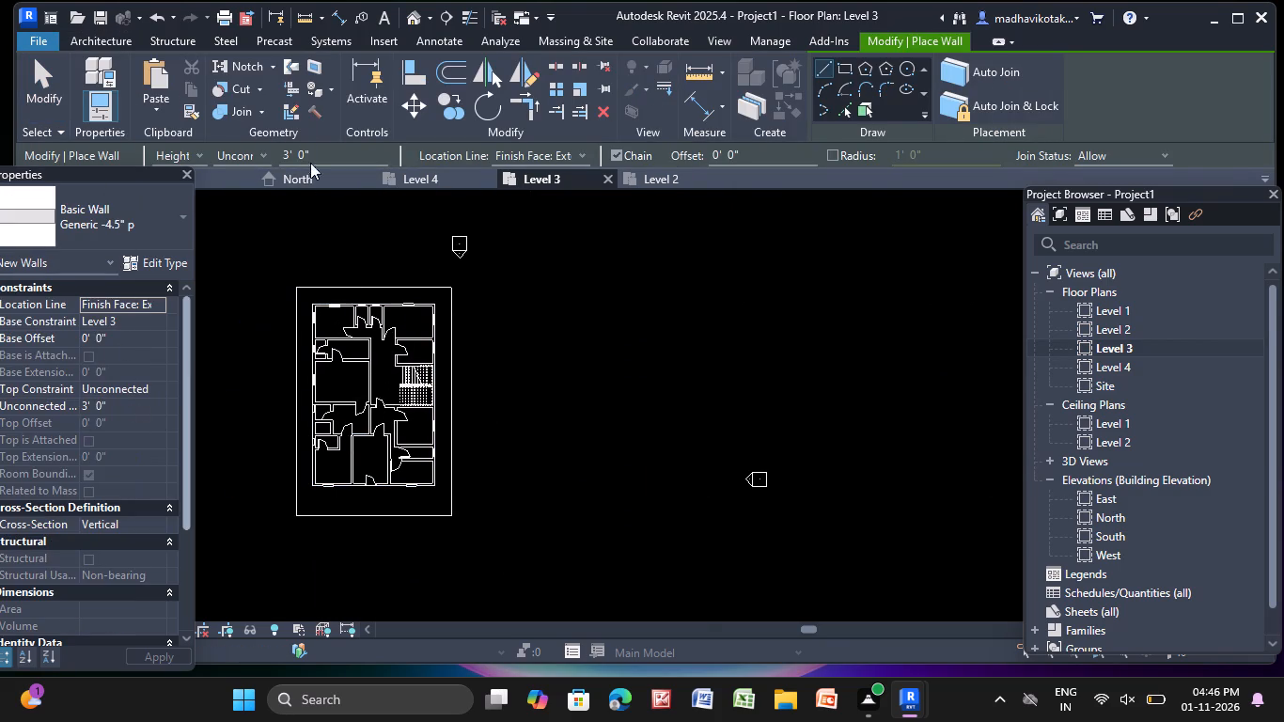
{"action": "left_click", "coordinate": [848, 68]}
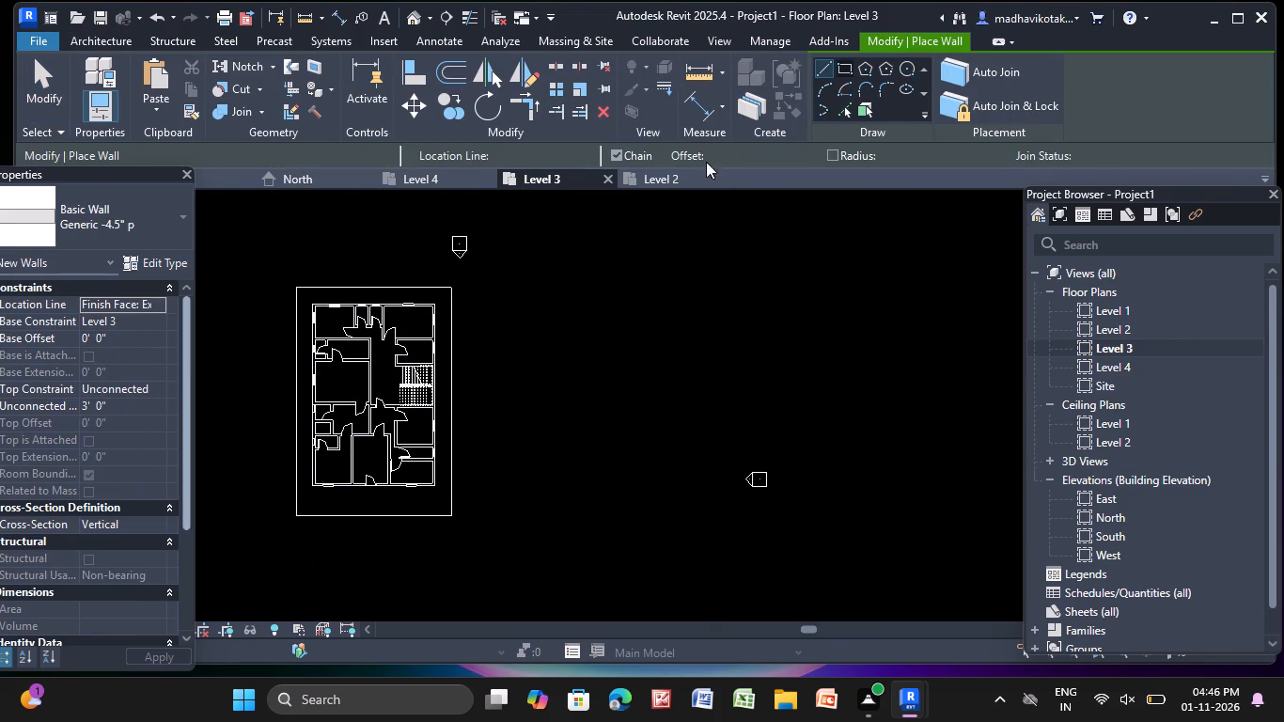
{"action": "scroll", "coordinate": [223, 275], "scroll_direction": "up", "scroll_amount": 4}
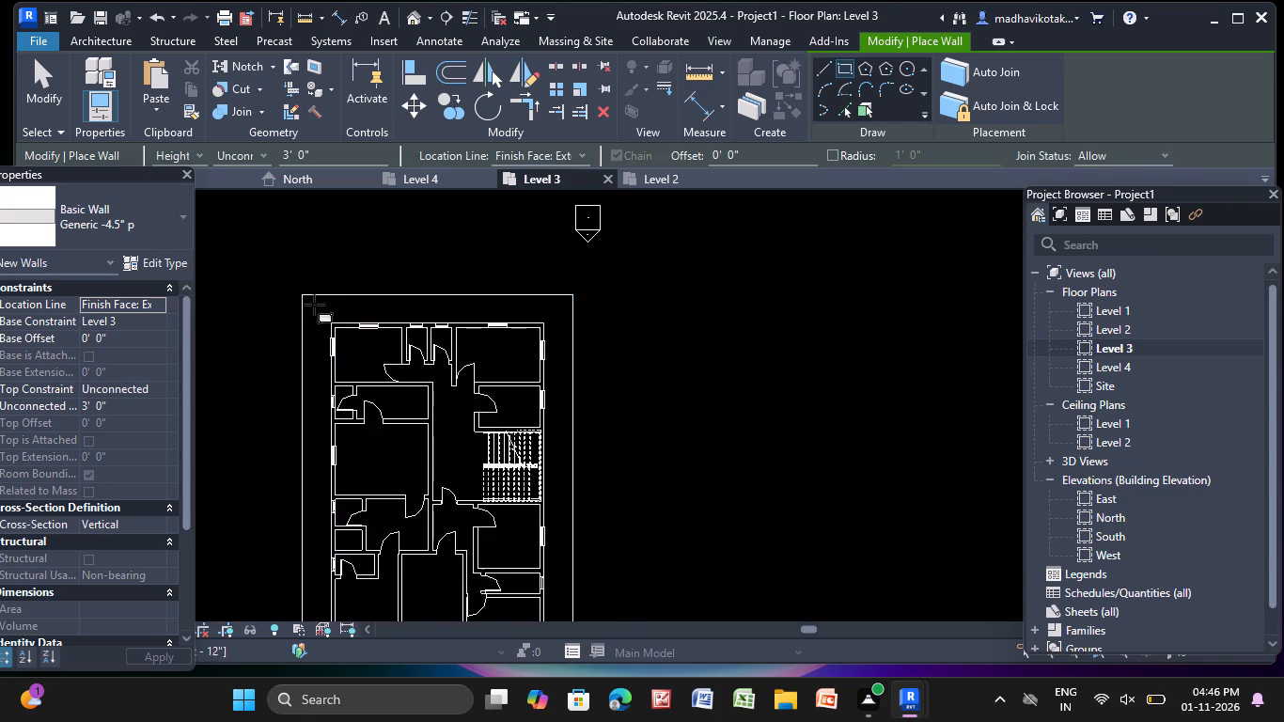
{"action": "scroll", "coordinate": [313, 305], "scroll_direction": "up", "scroll_amount": 3}
{"action": "left_click", "coordinate": [295, 289]}
{"action": "middle_click_drag", "start_coordinate": [766, 472], "coordinate": [707, 228]}
{"action": "scroll", "coordinate": [713, 281], "scroll_direction": "down", "scroll_amount": 4}
{"action": "middle_click_drag", "start_coordinate": [697, 390], "coordinate": [701, 356]}
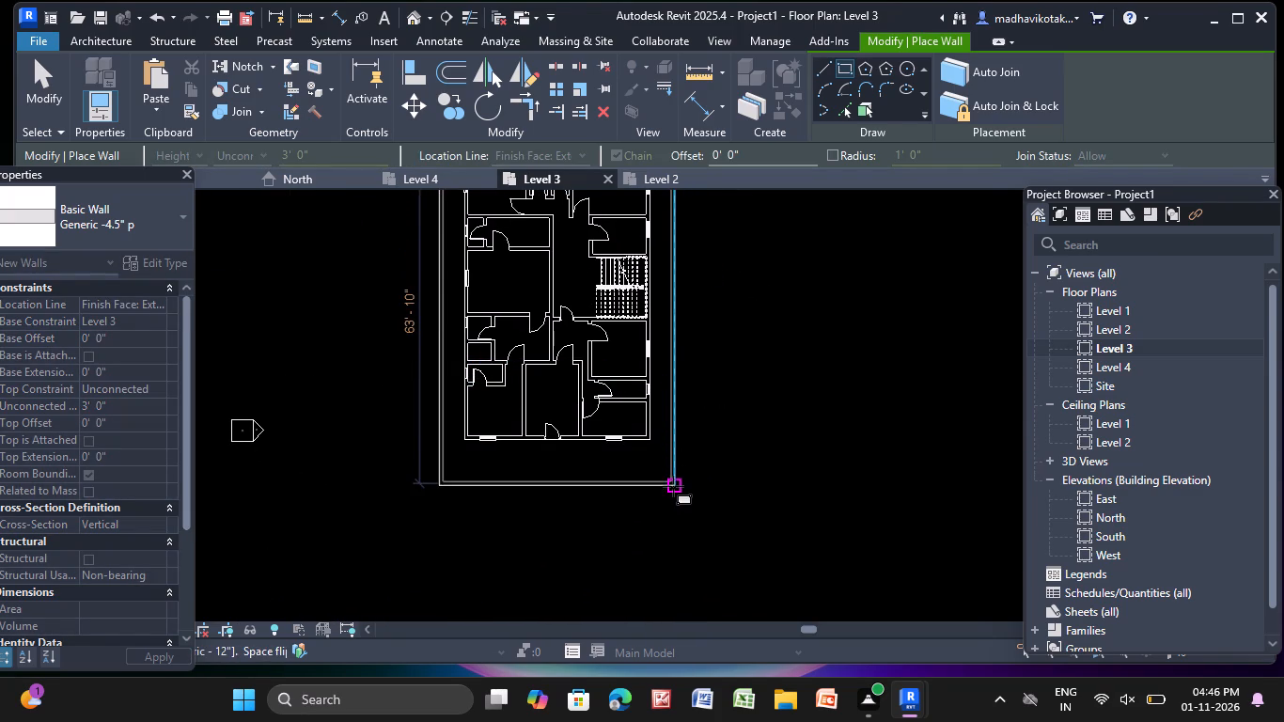
{"action": "left_click", "coordinate": [673, 486]}
{"action": "key", "text": "Escape"}
{"action": "key", "text": "Escape"}
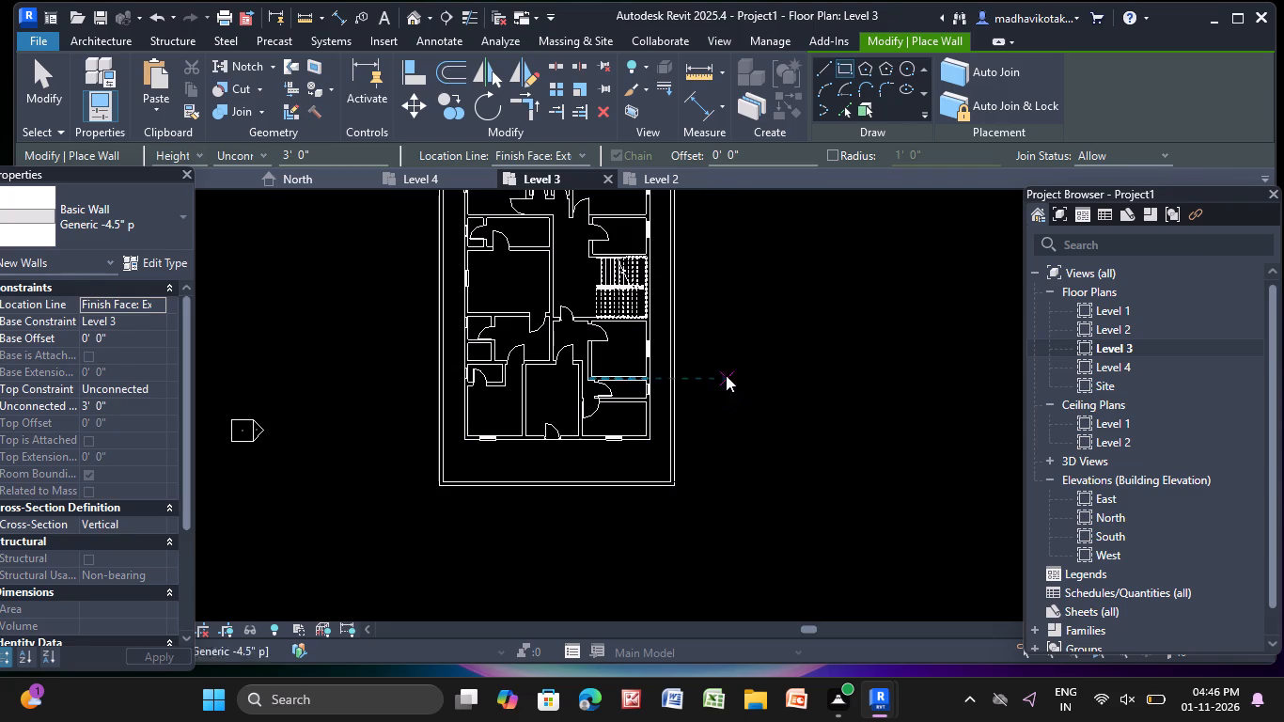
{"action": "key", "text": "Escape"}
{"action": "key", "text": "Escape"}
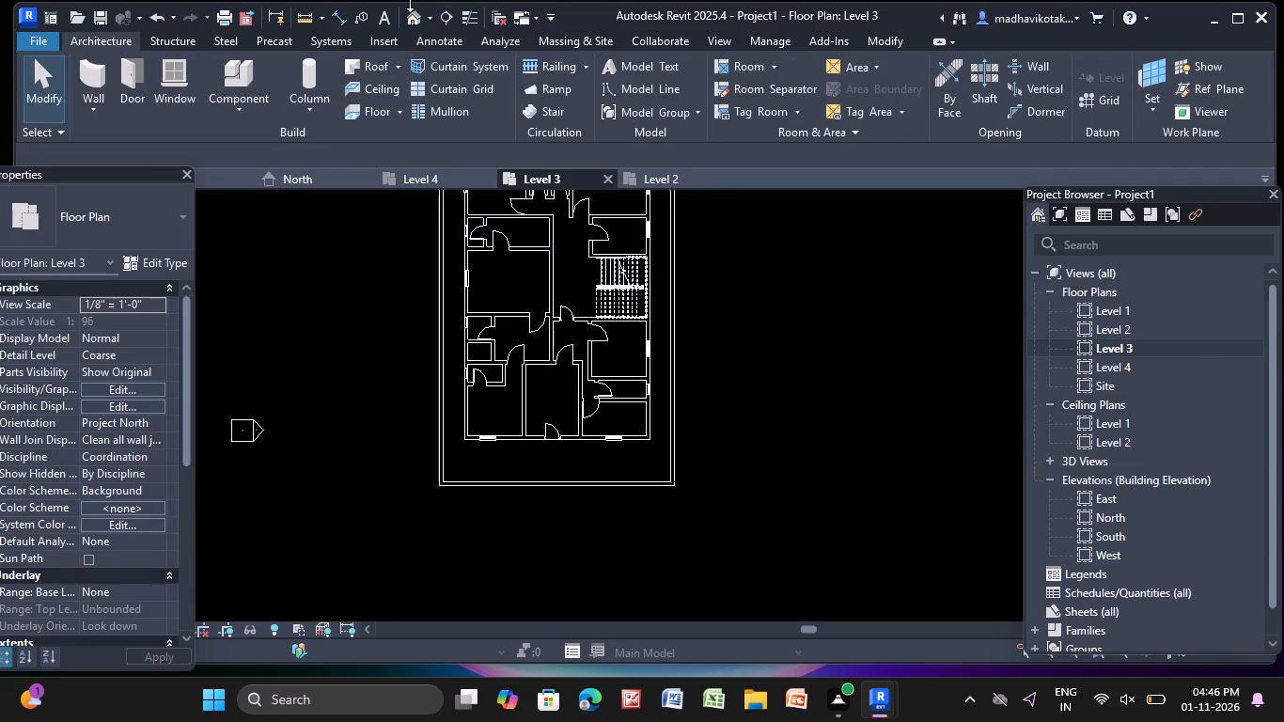
{"action": "left_click", "coordinate": [409, 21]}
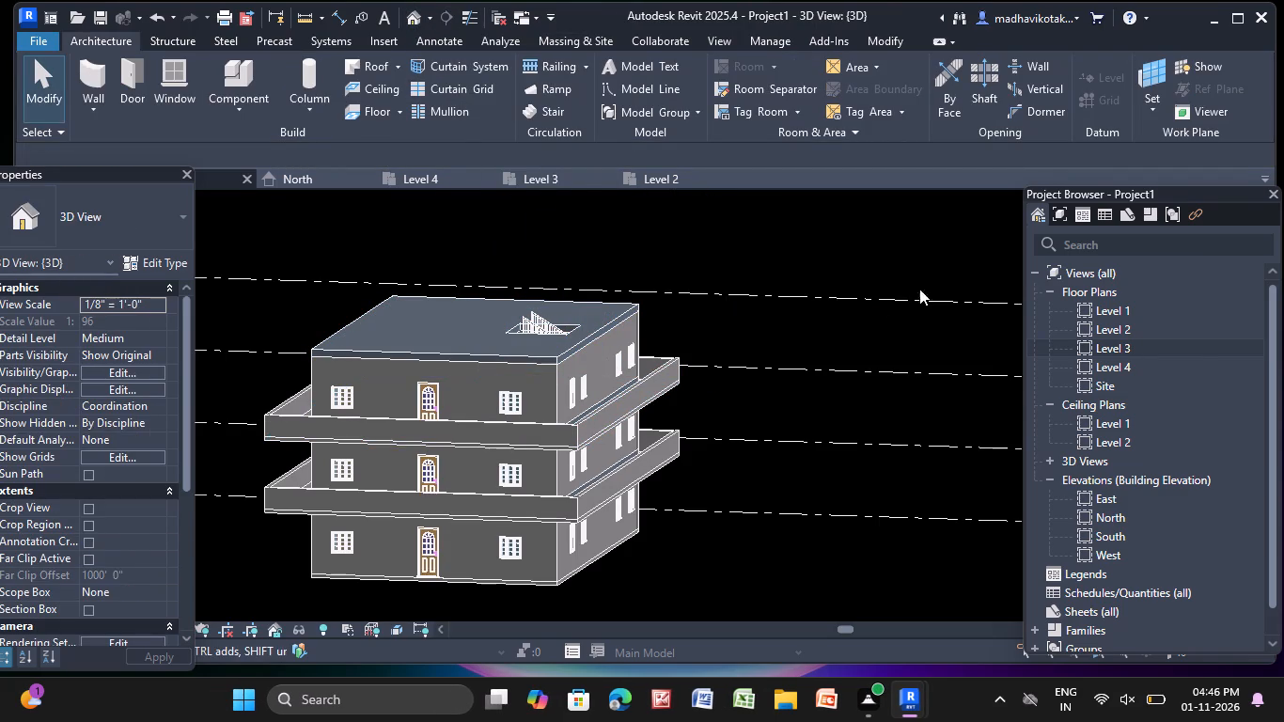
On Level 2, create a Handrail - Rectangular railing from a rectangular path along the centreline of the parapet walls.
{"action": "left_click", "coordinate": [1136, 335]}
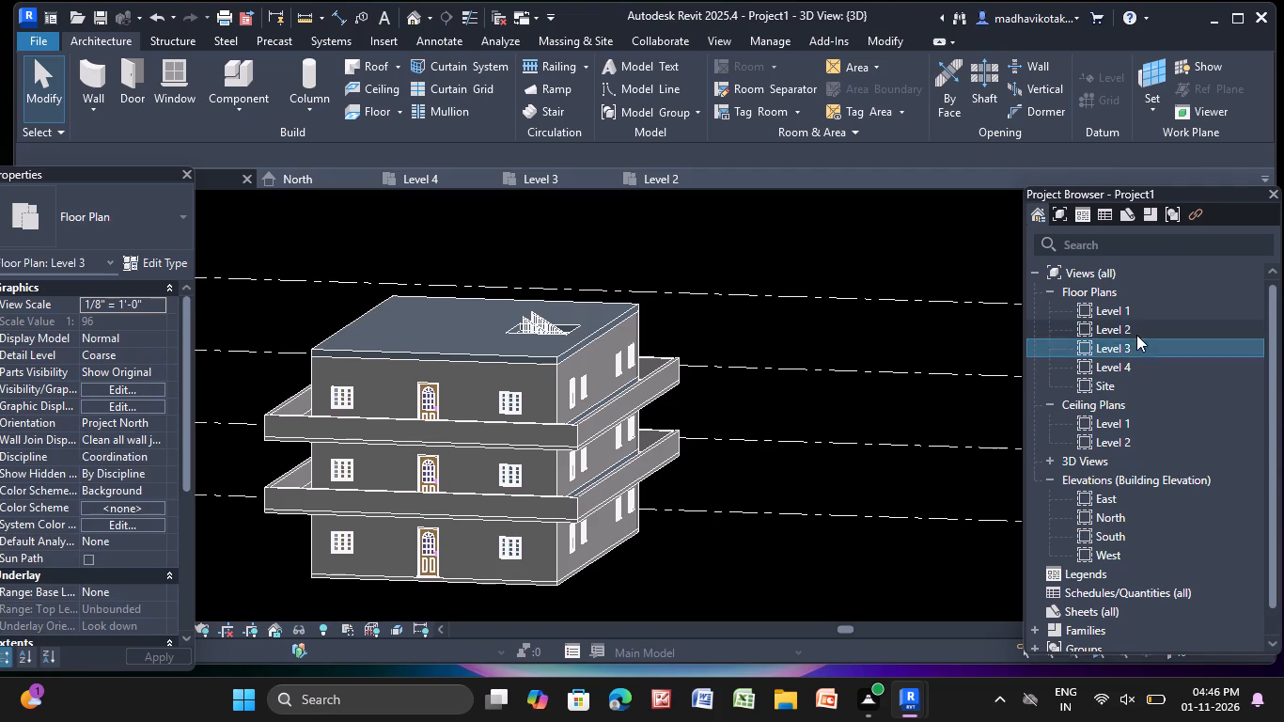
{"action": "double_click", "coordinate": [1136, 335]}
{"action": "scroll", "coordinate": [498, 219], "scroll_direction": "down", "scroll_amount": 6}
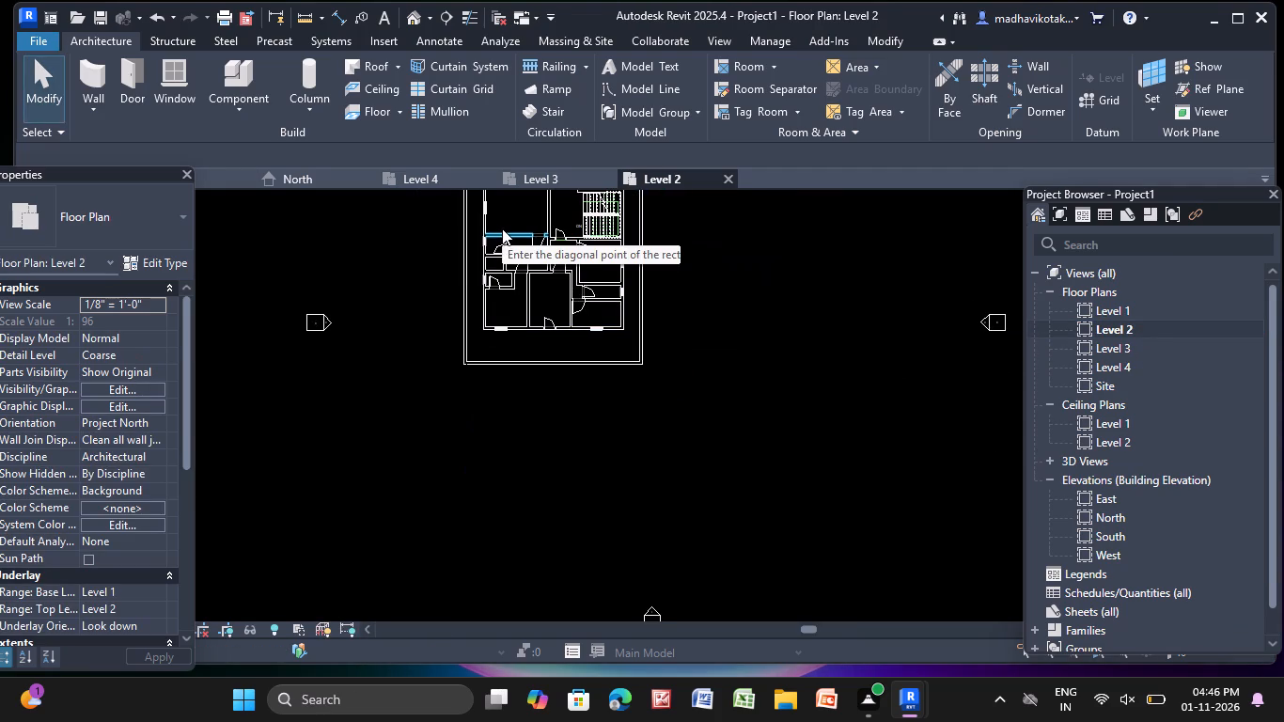
{"action": "middle_click_drag", "start_coordinate": [504, 226], "coordinate": [463, 382]}
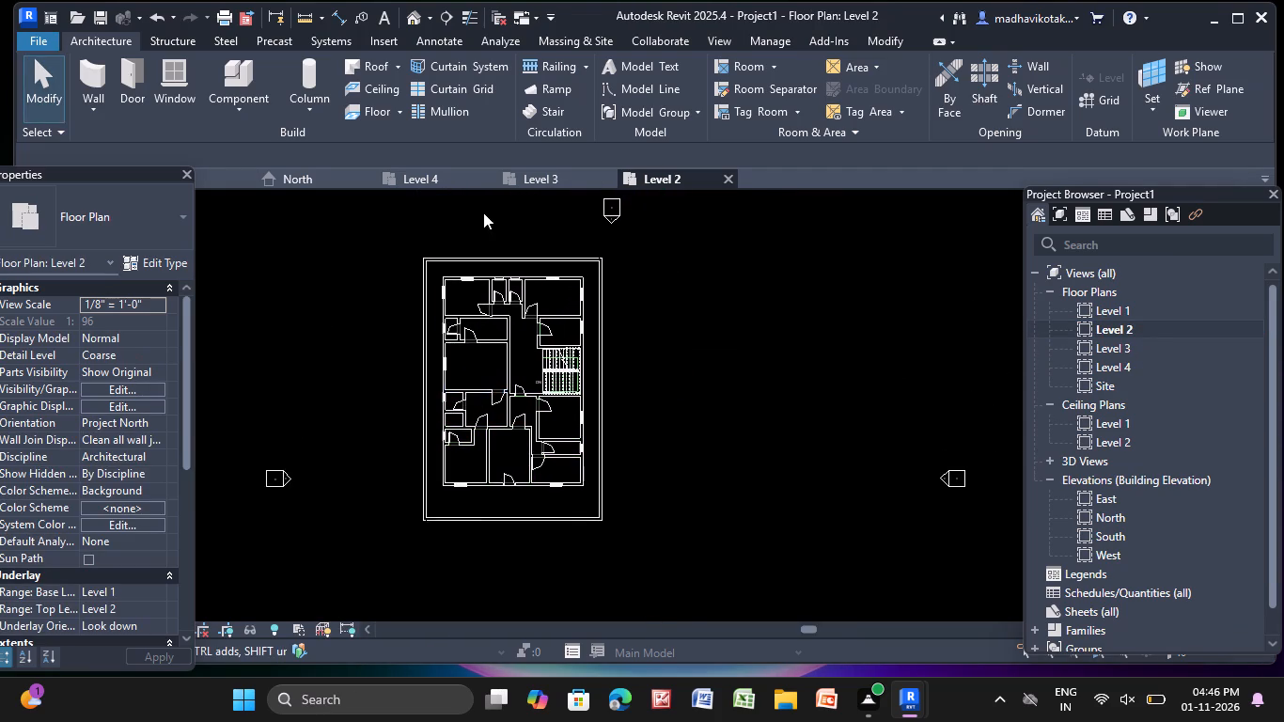
{"action": "scroll", "coordinate": [483, 212], "scroll_direction": "up", "scroll_amount": 7}
{"action": "left_click", "coordinate": [556, 63]}
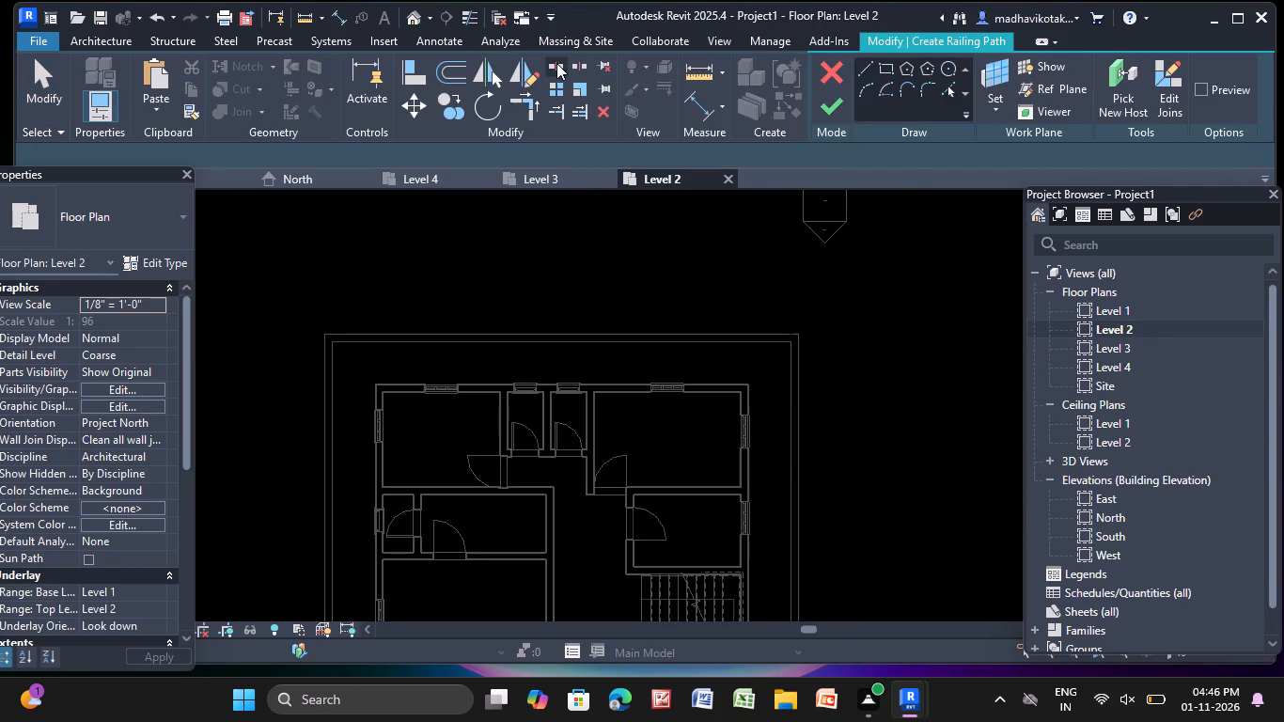
{"action": "left_click", "coordinate": [880, 63]}
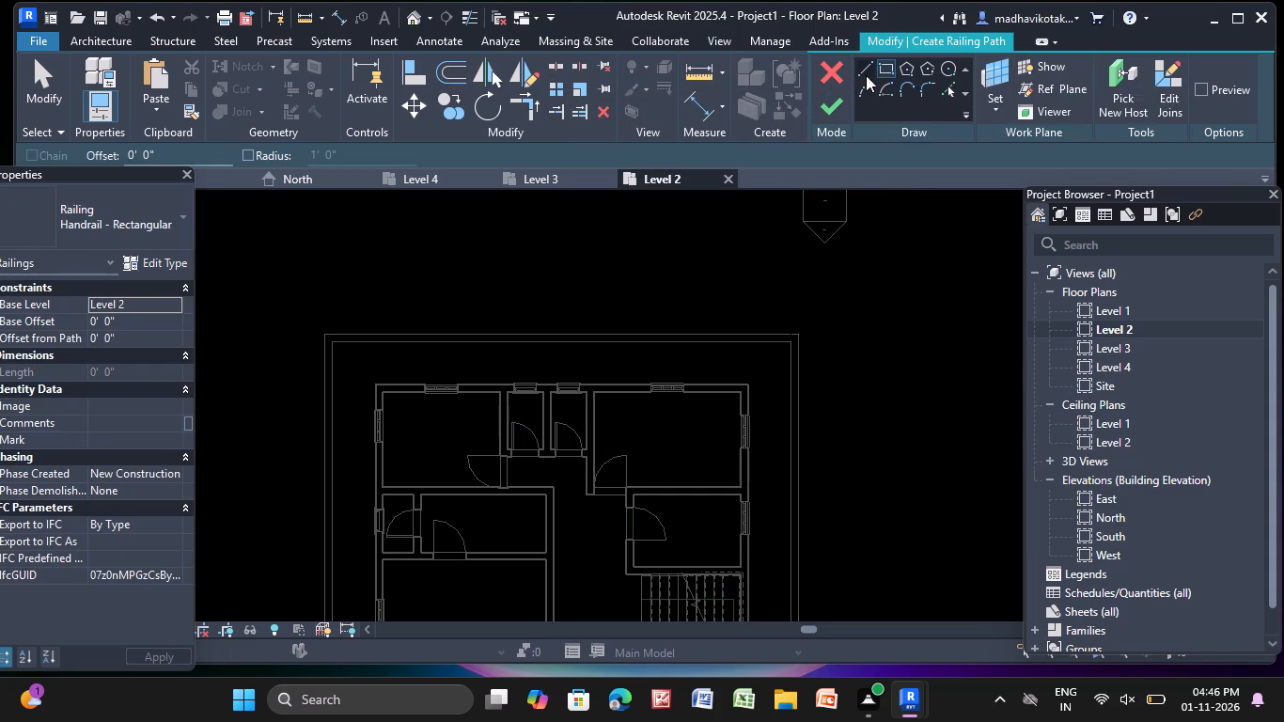
{"action": "scroll", "coordinate": [331, 336], "scroll_direction": "up", "scroll_amount": 3}
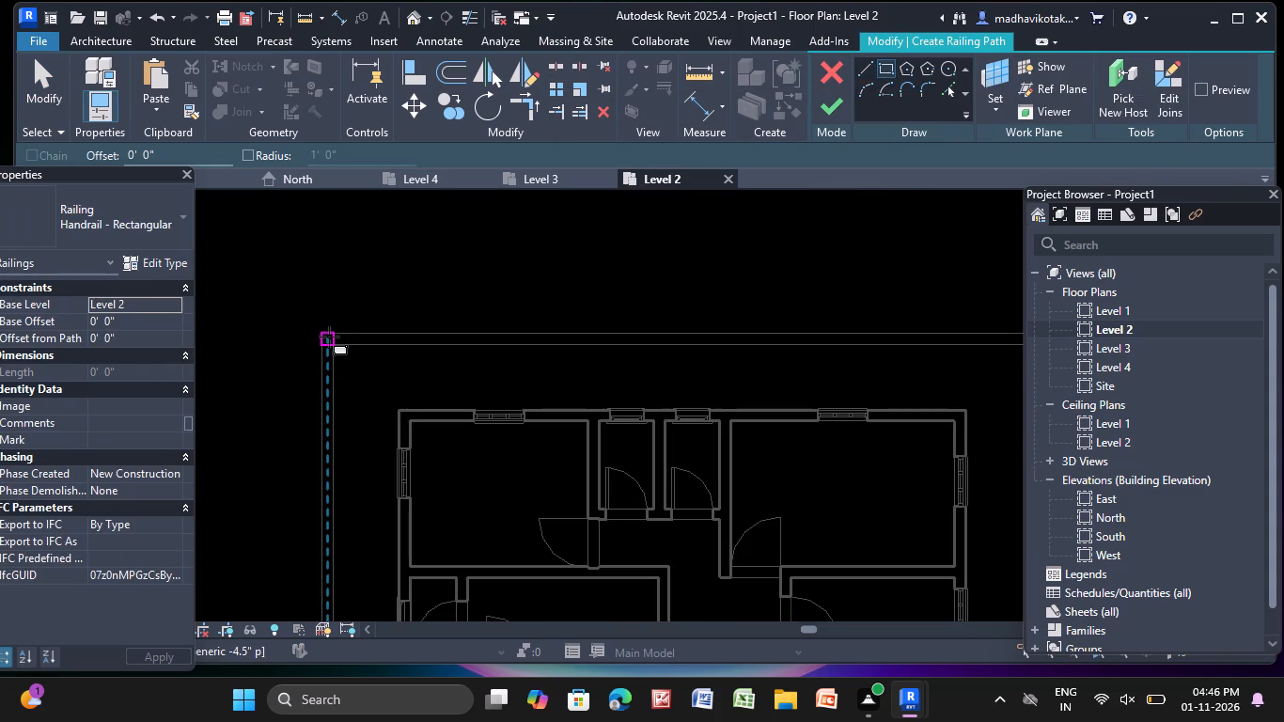
{"action": "left_click", "coordinate": [326, 338]}
{"action": "scroll", "coordinate": [876, 481], "scroll_direction": "down", "scroll_amount": 1}
{"action": "middle_click_drag", "start_coordinate": [924, 543], "coordinate": [912, 498]}
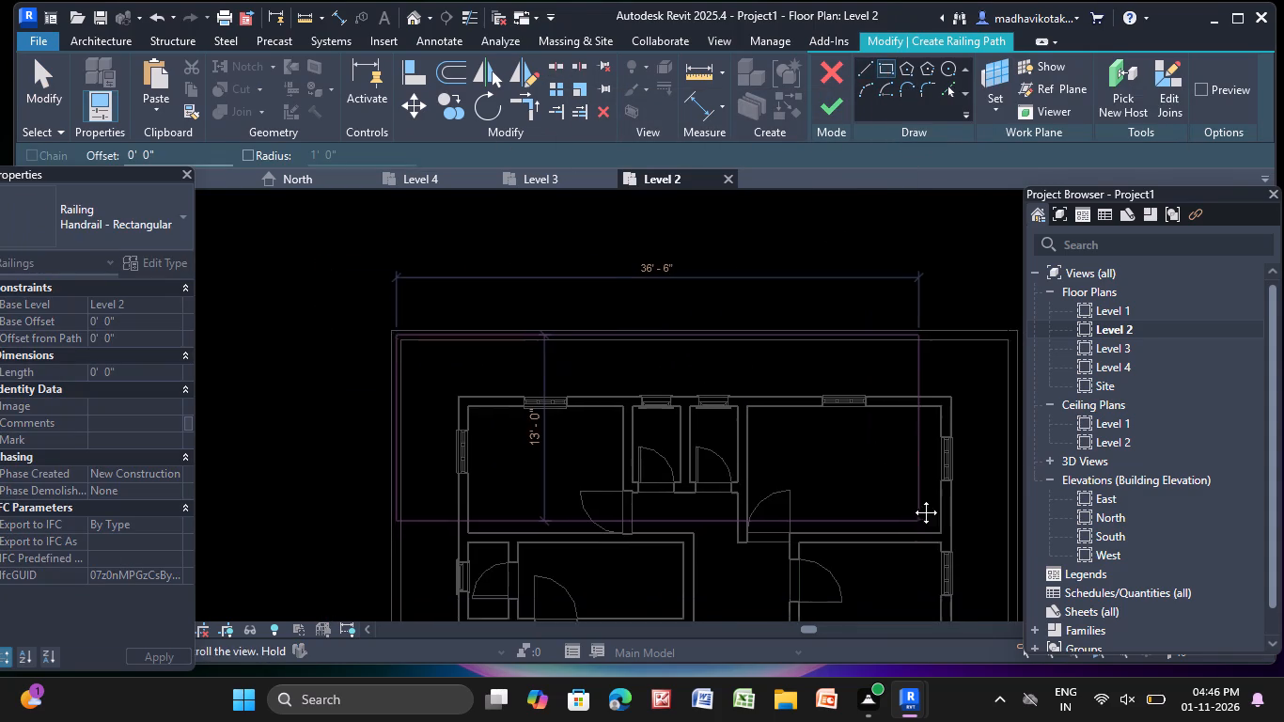
{"action": "middle_click_drag", "start_coordinate": [912, 498], "coordinate": [782, 190]}
{"action": "middle_click_drag", "start_coordinate": [864, 607], "coordinate": [869, 313]}
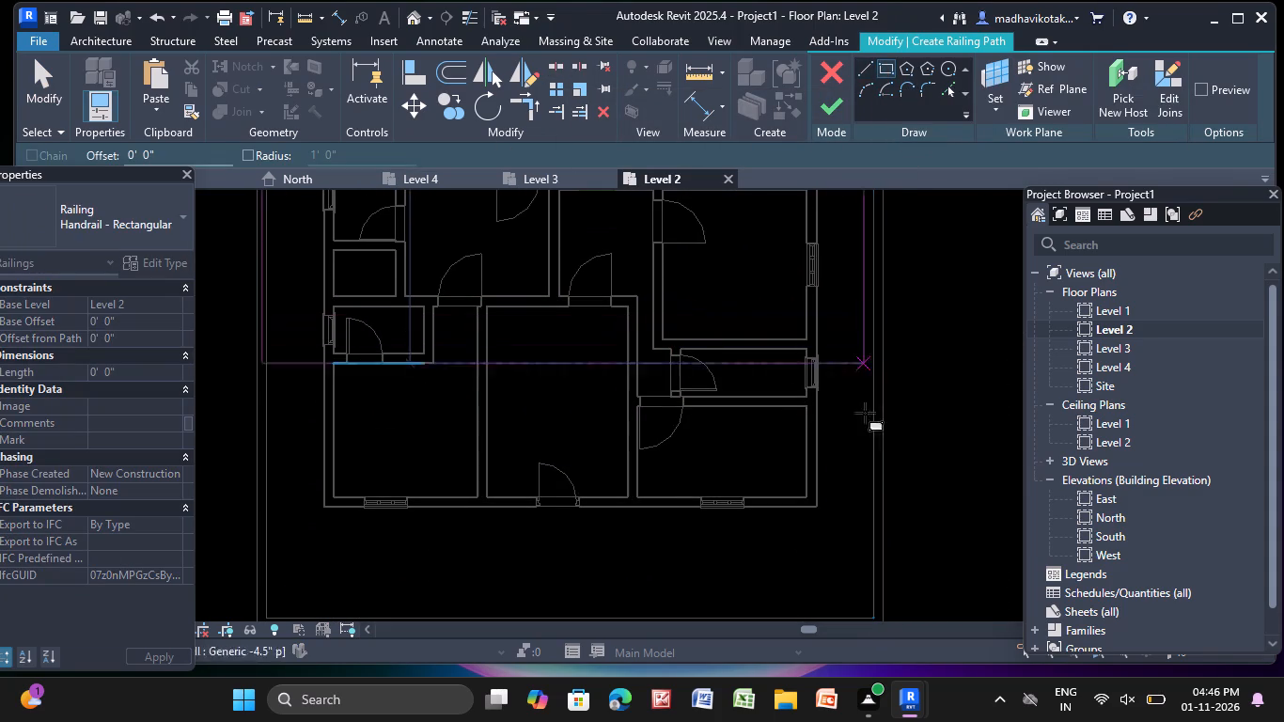
{"action": "middle_click_drag", "start_coordinate": [882, 540], "coordinate": [866, 283]}
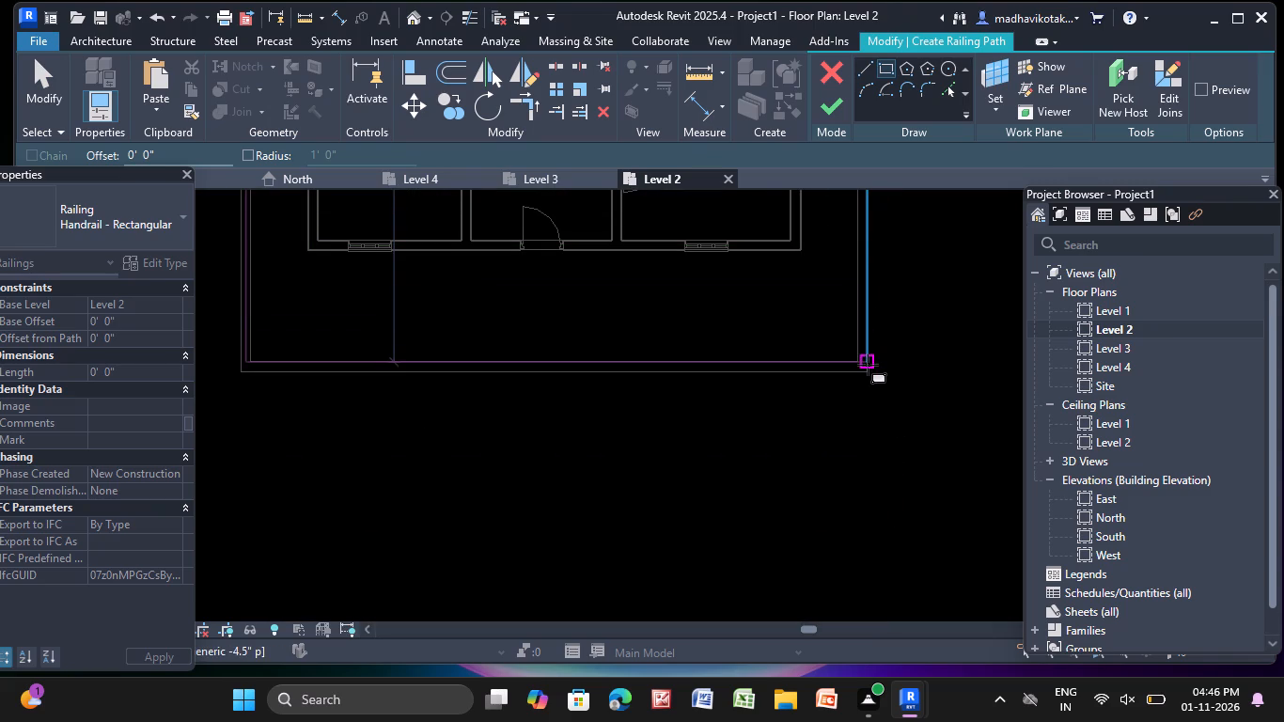
{"action": "scroll", "coordinate": [868, 365], "scroll_direction": "up", "scroll_amount": 7}
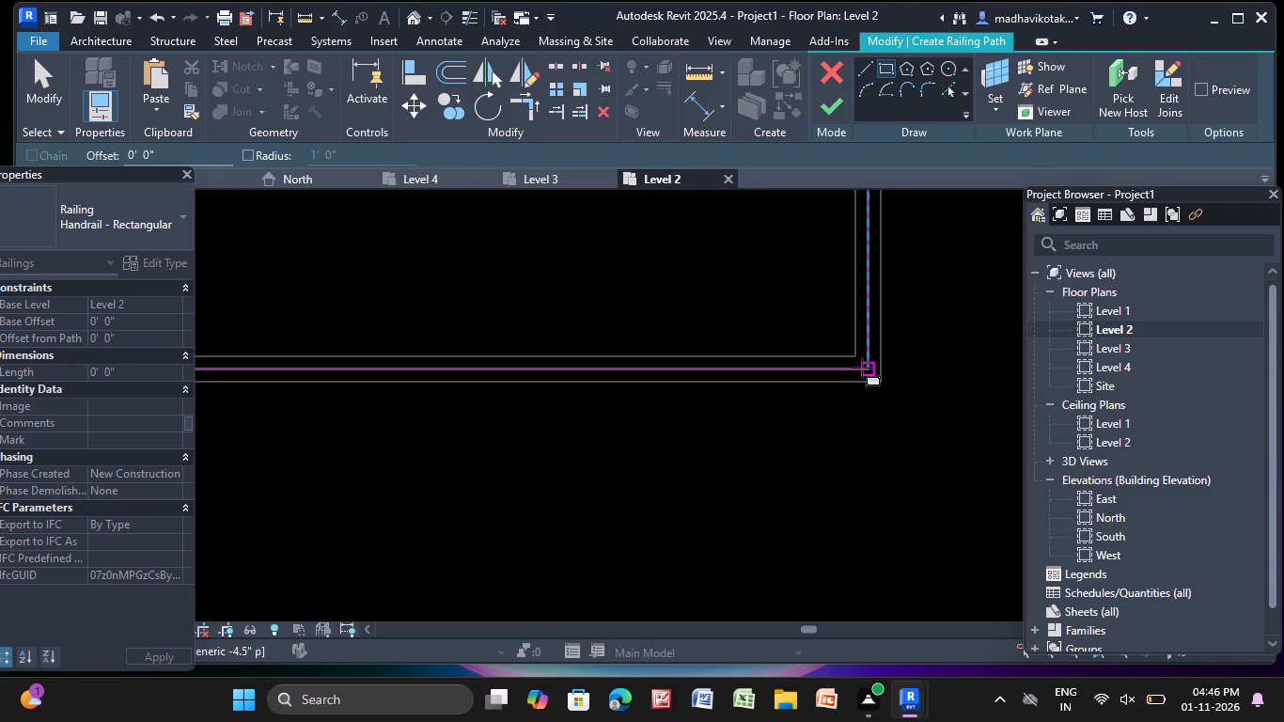
{"action": "left_click", "coordinate": [867, 369]}
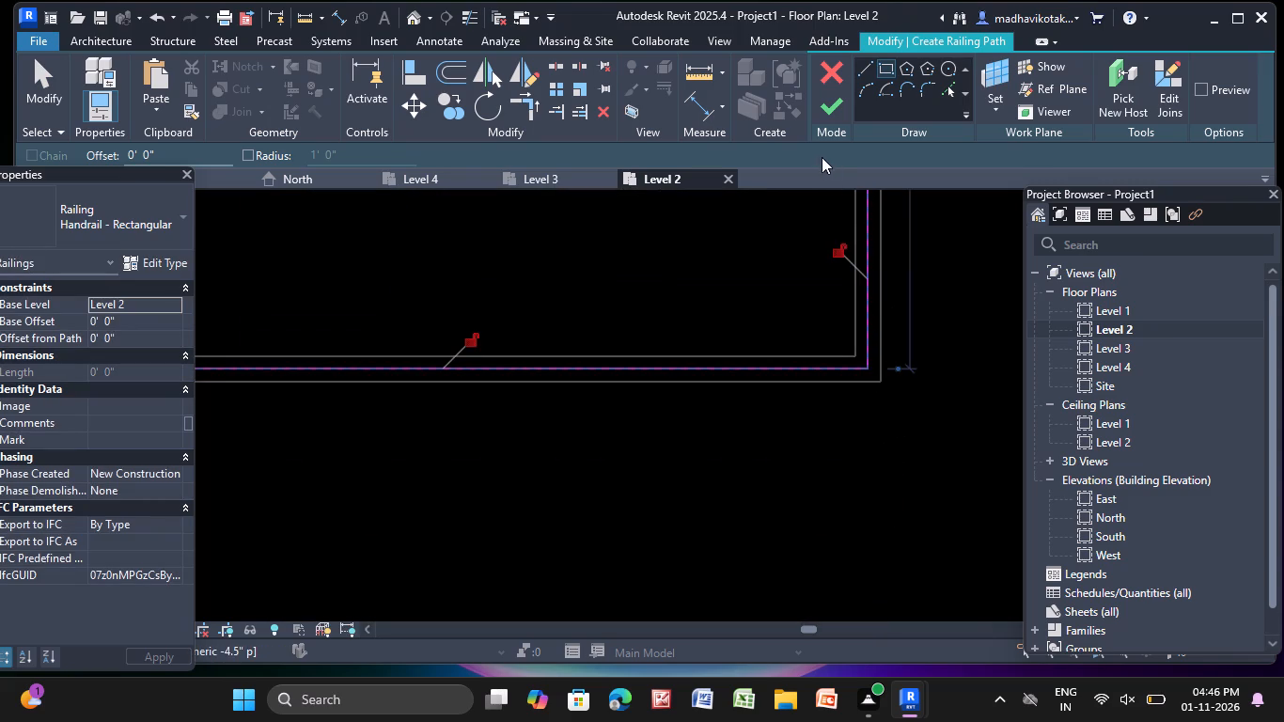
{"action": "left_click", "coordinate": [823, 101]}
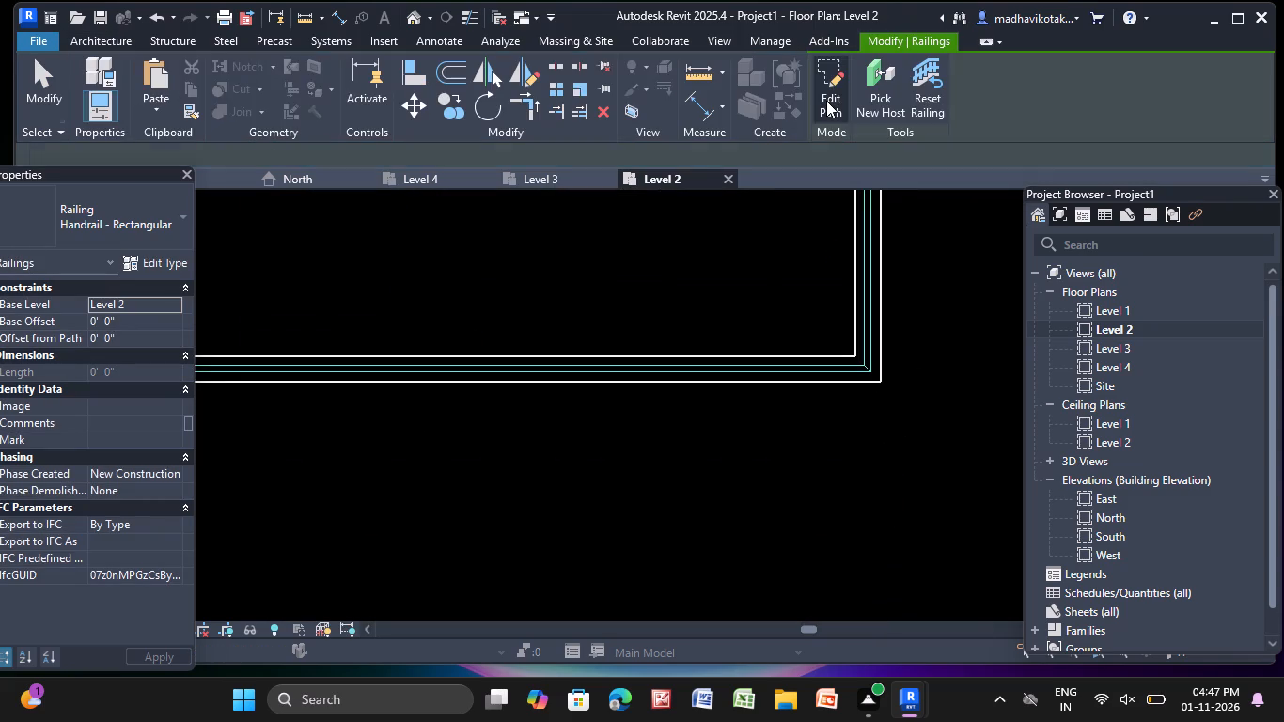
{"action": "key", "text": "Escape"}
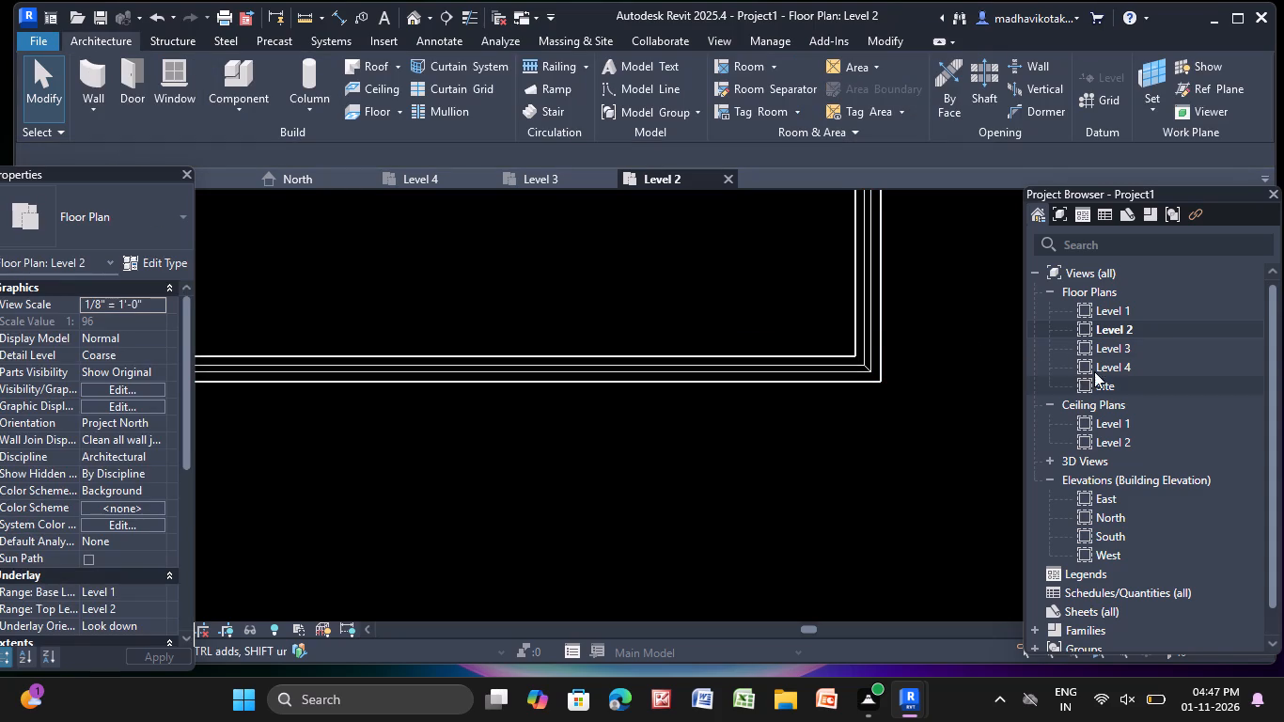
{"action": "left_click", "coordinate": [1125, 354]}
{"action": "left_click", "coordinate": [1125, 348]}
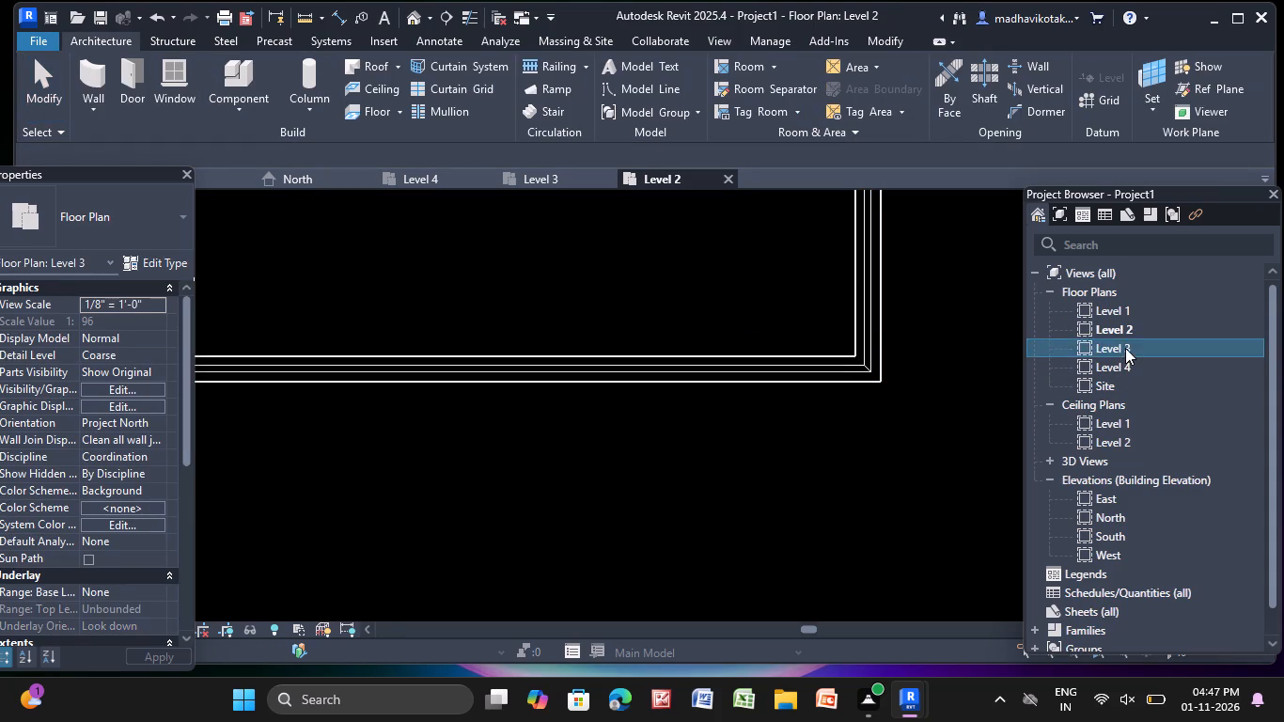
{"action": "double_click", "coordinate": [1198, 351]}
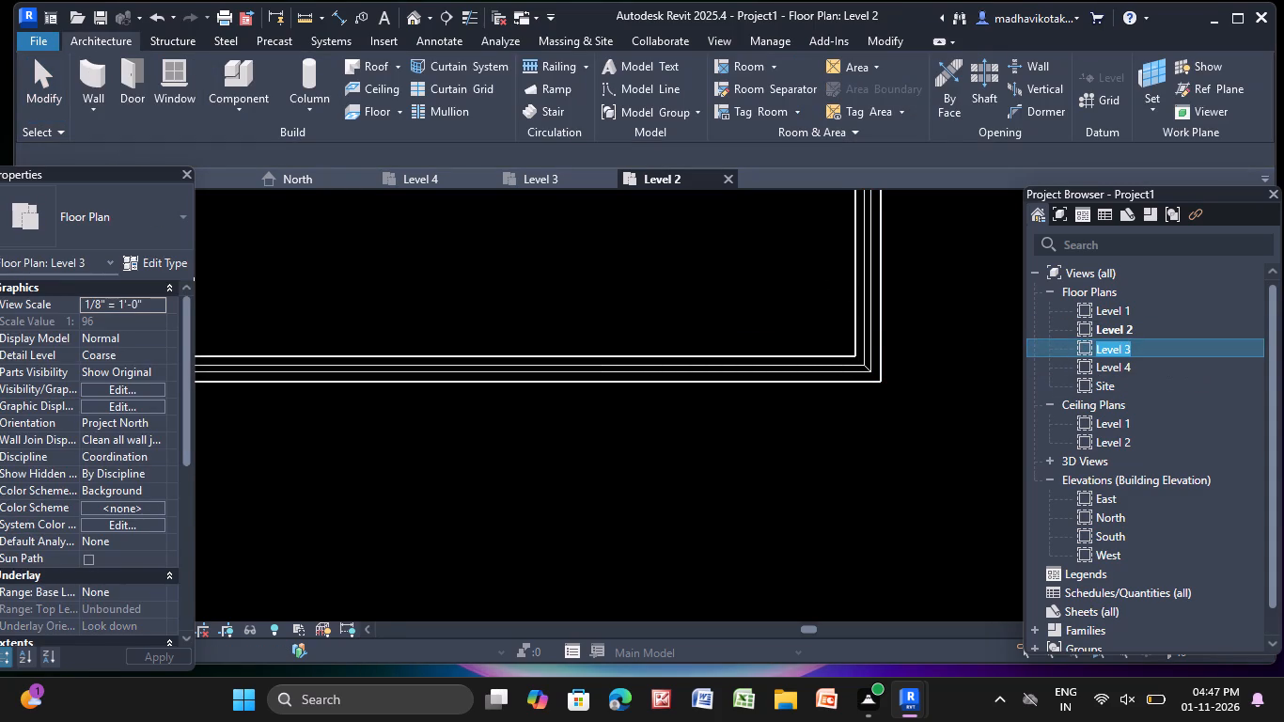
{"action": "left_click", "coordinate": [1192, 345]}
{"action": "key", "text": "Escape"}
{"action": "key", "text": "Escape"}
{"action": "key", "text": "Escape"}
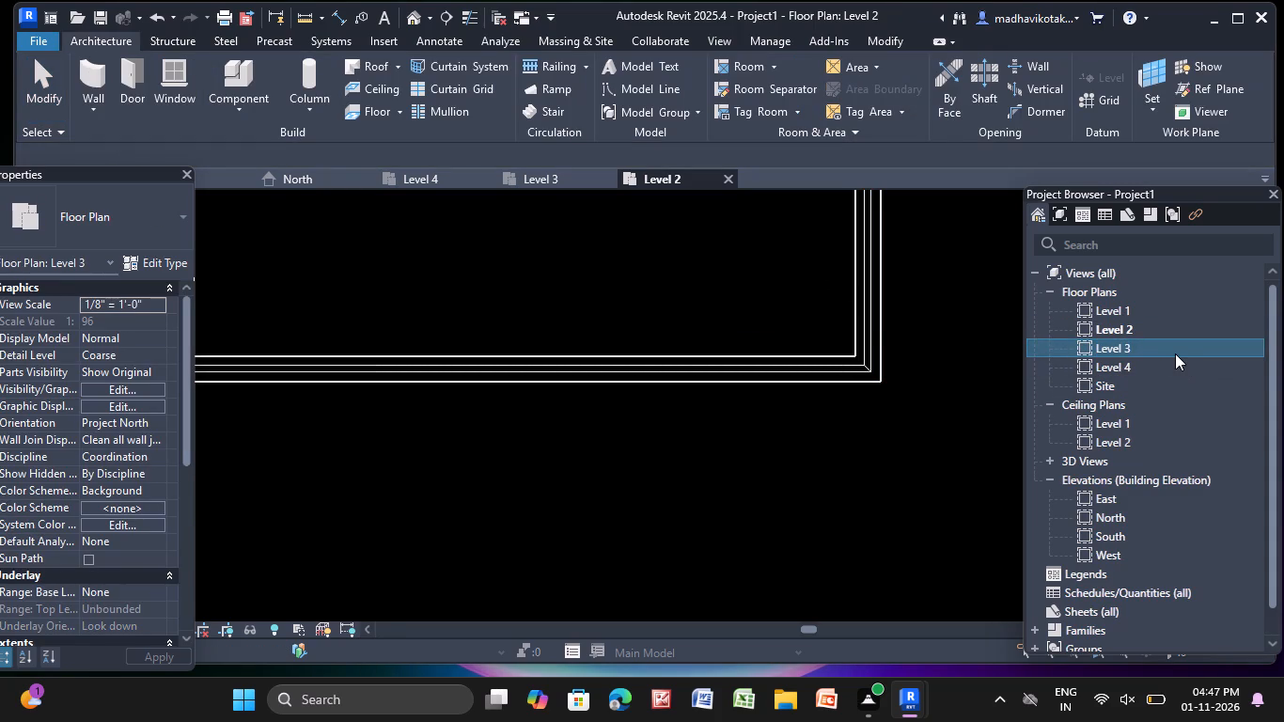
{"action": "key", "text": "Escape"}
On Level 3, create a Handrail - Rectangular railing from a rectangular path along the centreline of the parapet walls.
{"action": "double_click", "coordinate": [1168, 348]}
{"action": "middle_click_drag", "start_coordinate": [543, 341], "coordinate": [493, 450]}
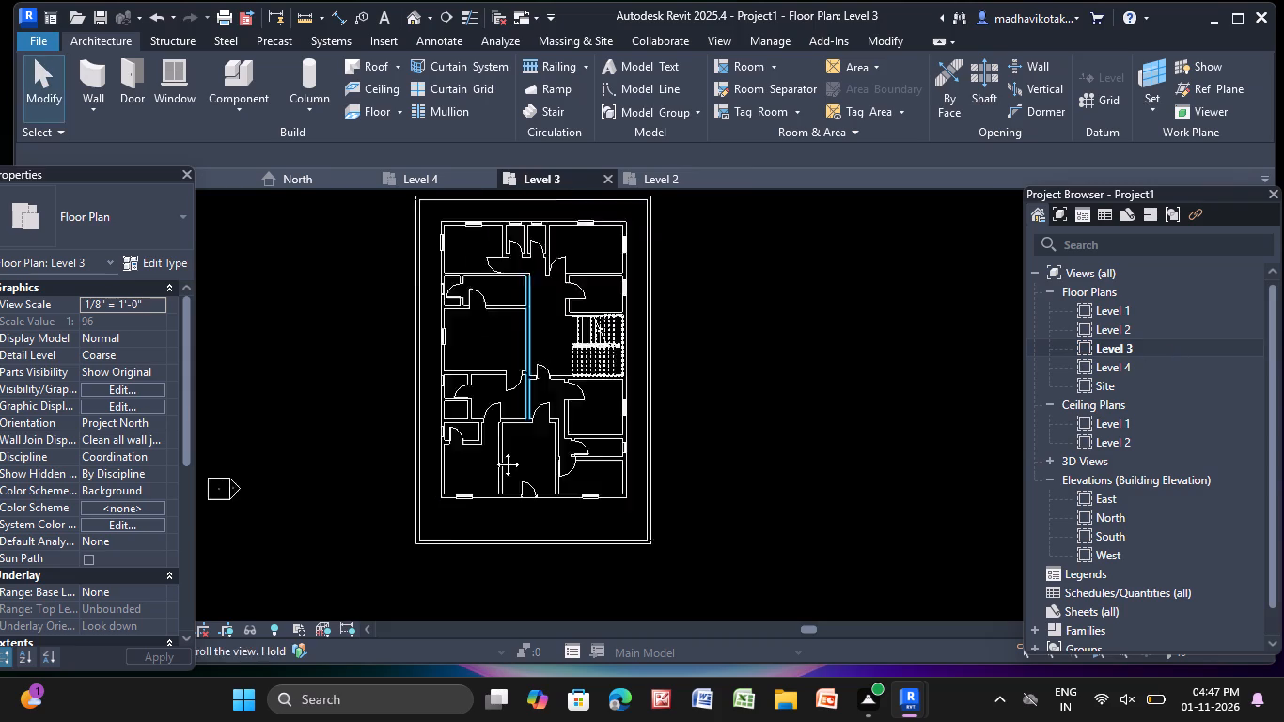
{"action": "middle_click_drag", "start_coordinate": [493, 450], "coordinate": [491, 463]}
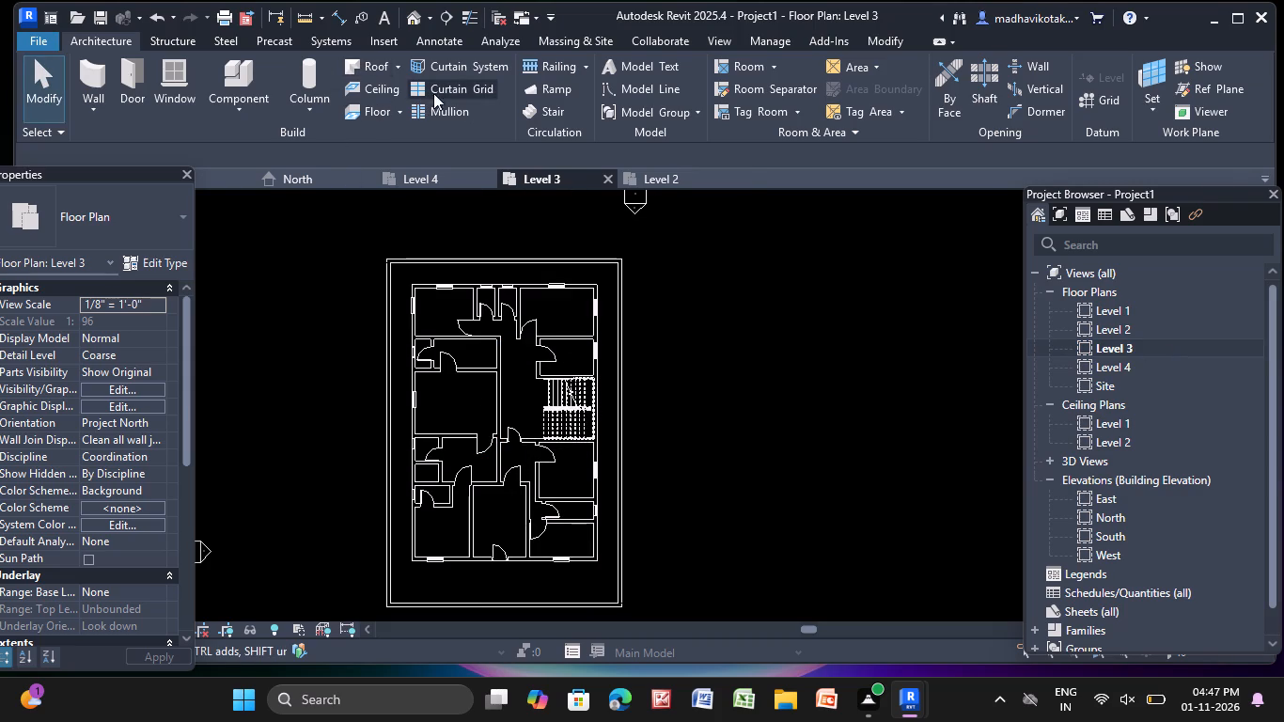
{"action": "left_click", "coordinate": [507, 39]}
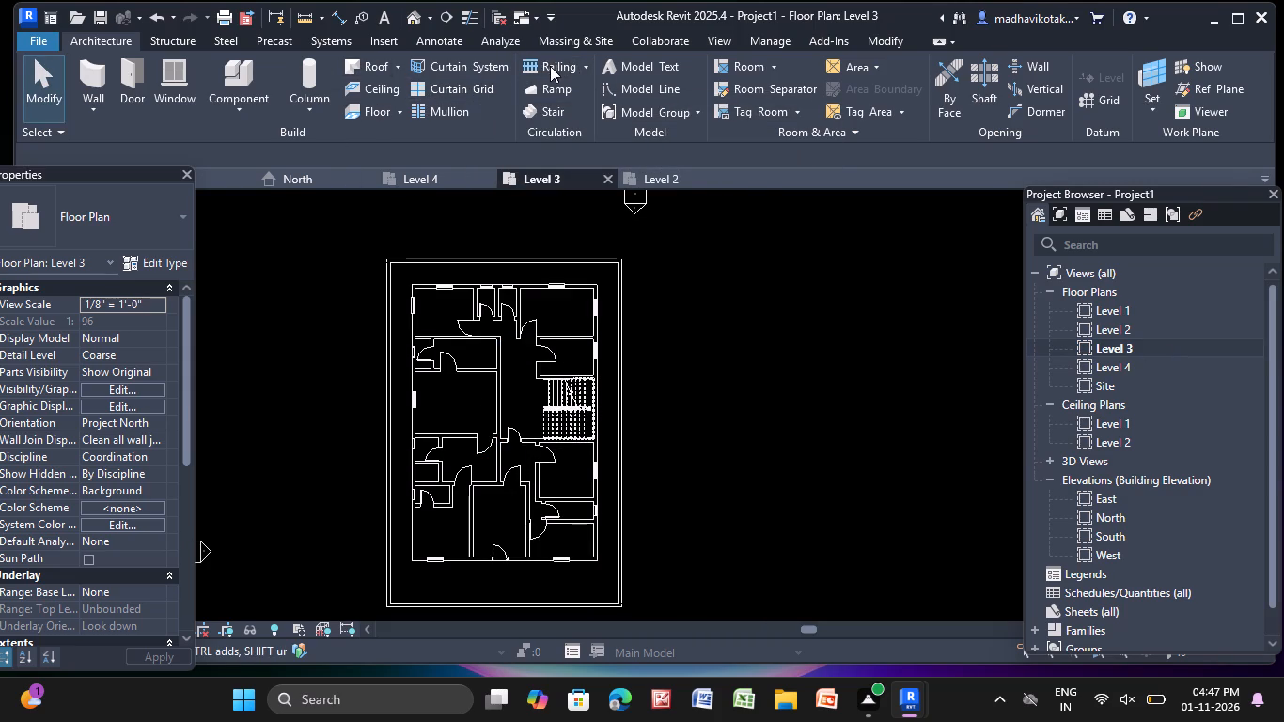
{"action": "left_click", "coordinate": [553, 66]}
{"action": "left_click", "coordinate": [127, 52]}
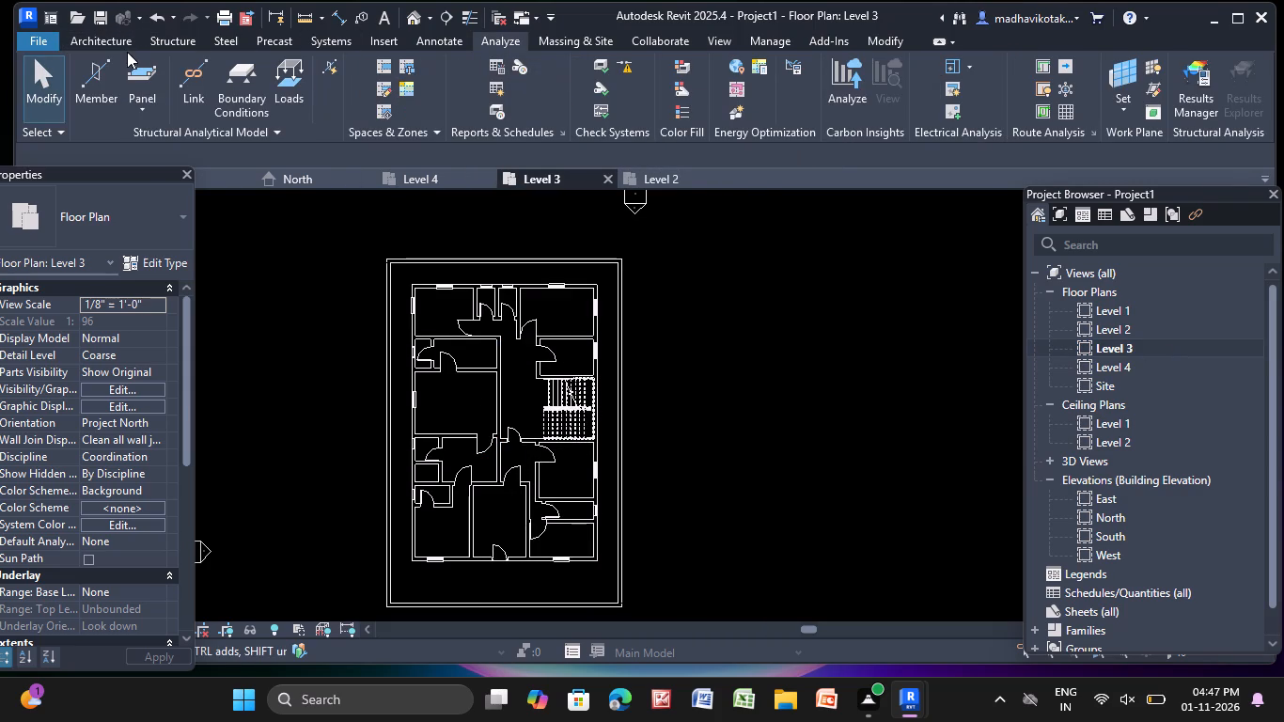
{"action": "left_click", "coordinate": [117, 44]}
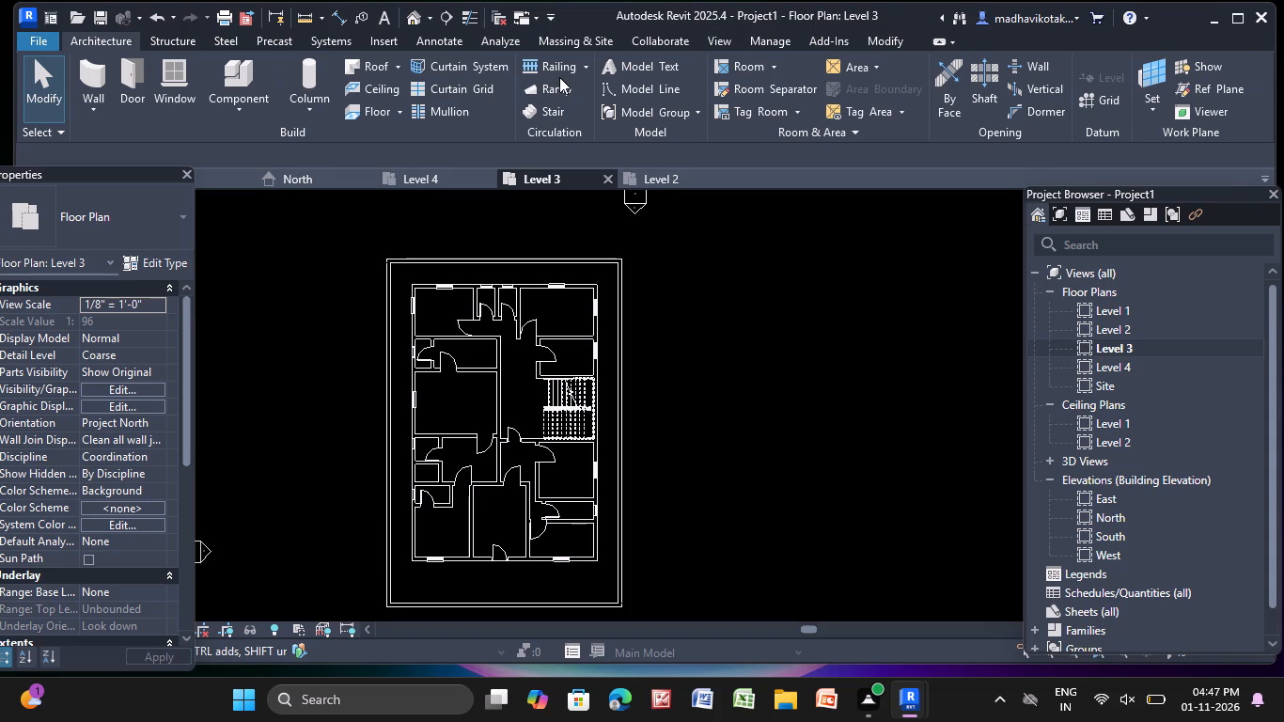
{"action": "double_click", "coordinate": [559, 77]}
{"action": "double_click", "coordinate": [548, 63]}
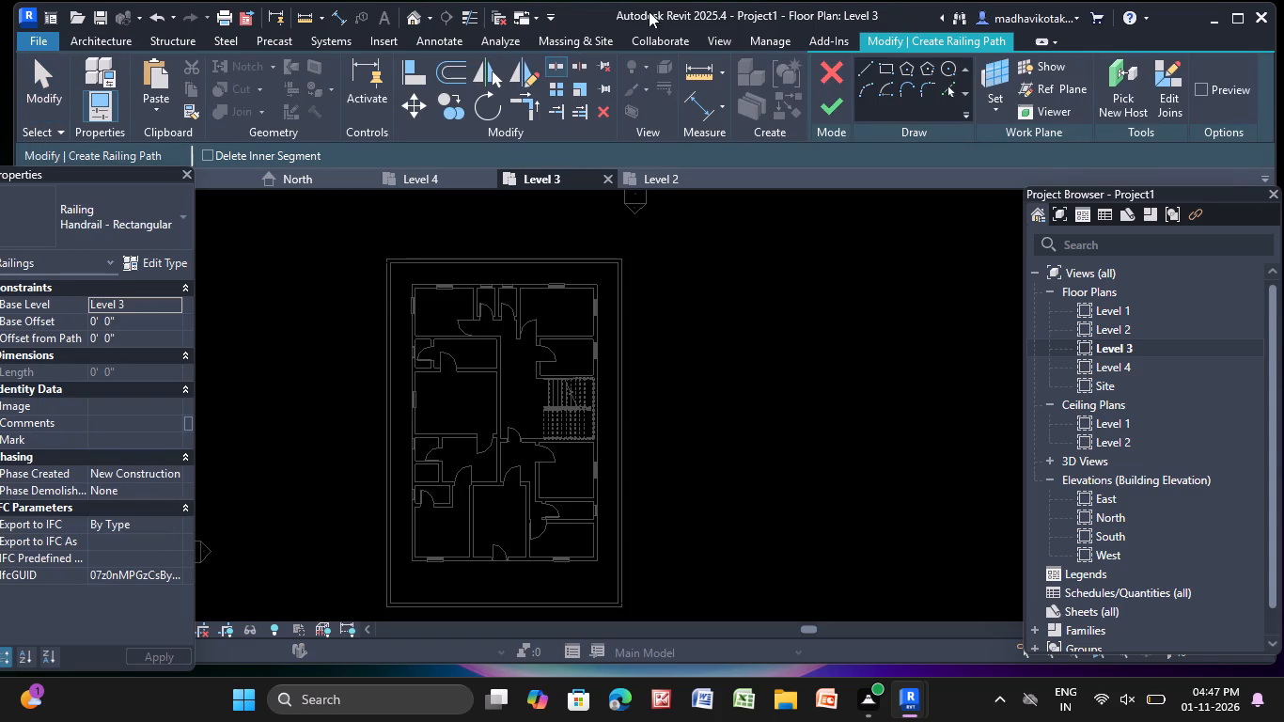
{"action": "left_click", "coordinate": [891, 72]}
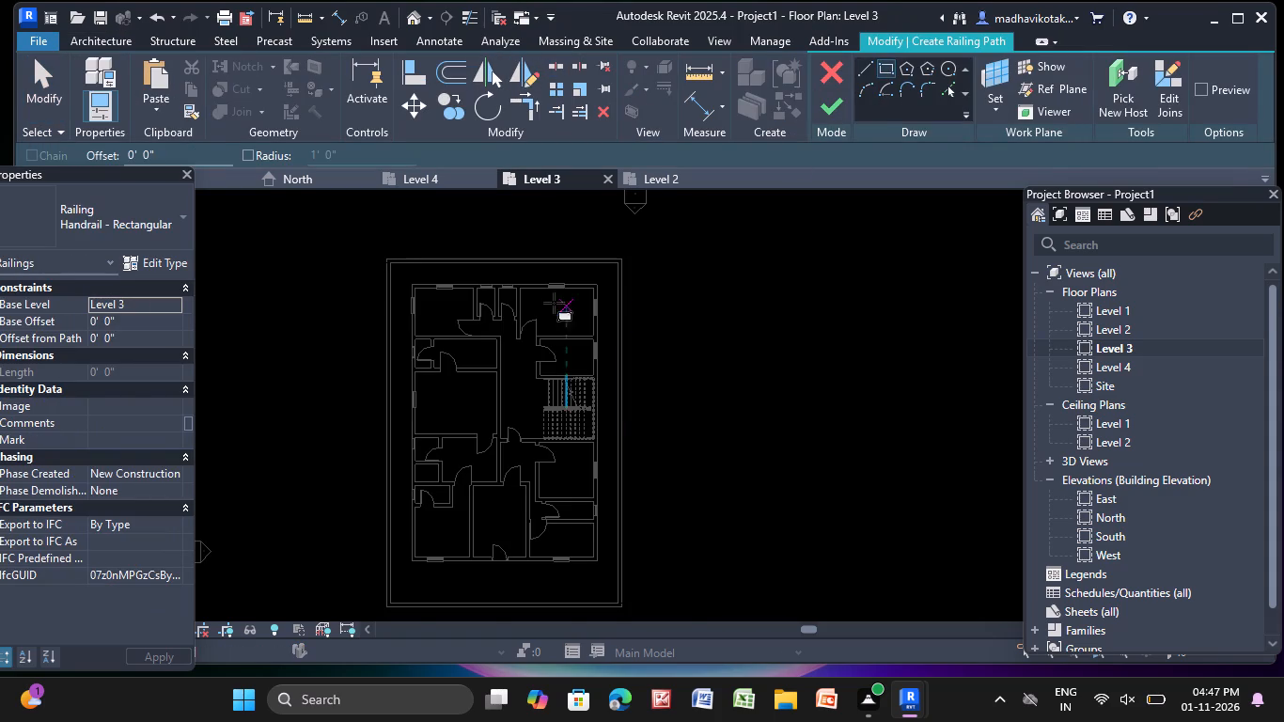
{"action": "scroll", "coordinate": [406, 281], "scroll_direction": "up", "scroll_amount": 14}
{"action": "middle_click_drag", "start_coordinate": [365, 241], "coordinate": [334, 362]}
{"action": "scroll", "coordinate": [328, 325], "scroll_direction": "up", "scroll_amount": 3}
{"action": "left_click", "coordinate": [320, 329]}
{"action": "scroll", "coordinate": [918, 449], "scroll_direction": "down", "scroll_amount": 4}
{"action": "middle_click_drag", "start_coordinate": [918, 451], "coordinate": [918, 448]}
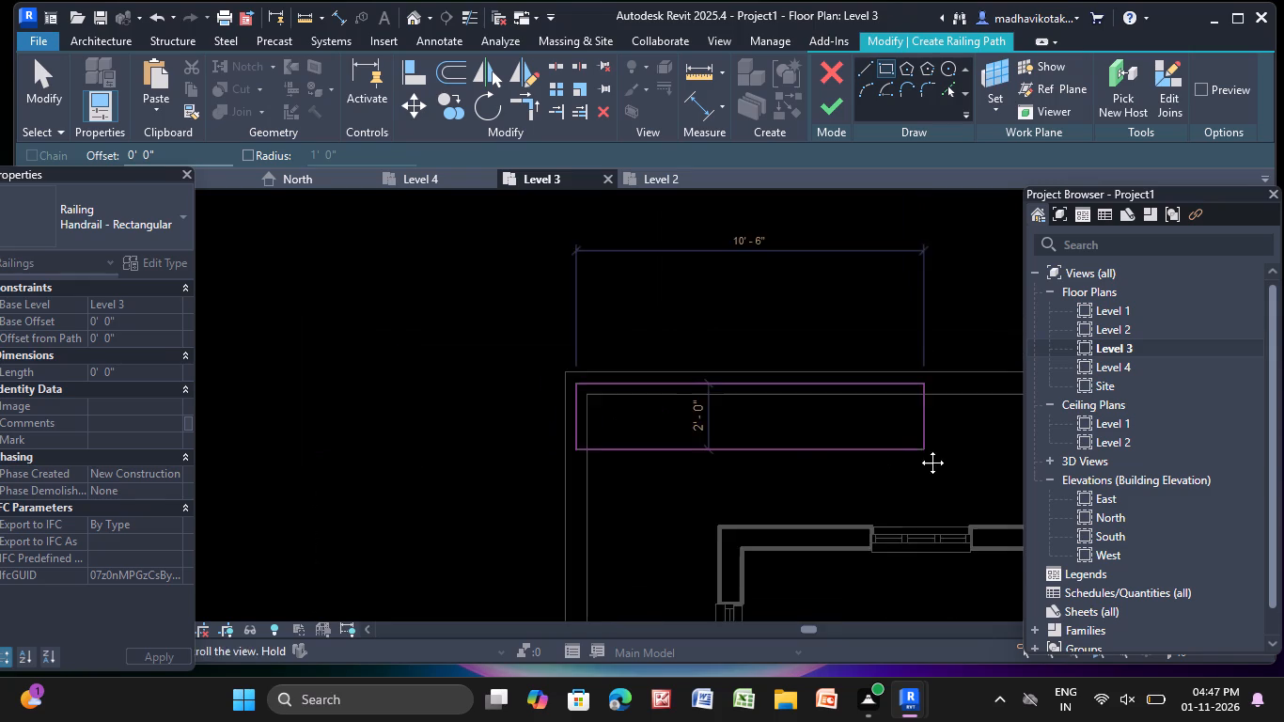
{"action": "middle_click_drag", "start_coordinate": [918, 448], "coordinate": [657, 122]}
{"action": "scroll", "coordinate": [889, 494], "scroll_direction": "down", "scroll_amount": 3}
{"action": "middle_click_drag", "start_coordinate": [887, 488], "coordinate": [714, 197]}
{"action": "scroll", "coordinate": [875, 592], "scroll_direction": "down", "scroll_amount": 1}
{"action": "middle_click_drag", "start_coordinate": [871, 581], "coordinate": [832, 487]}
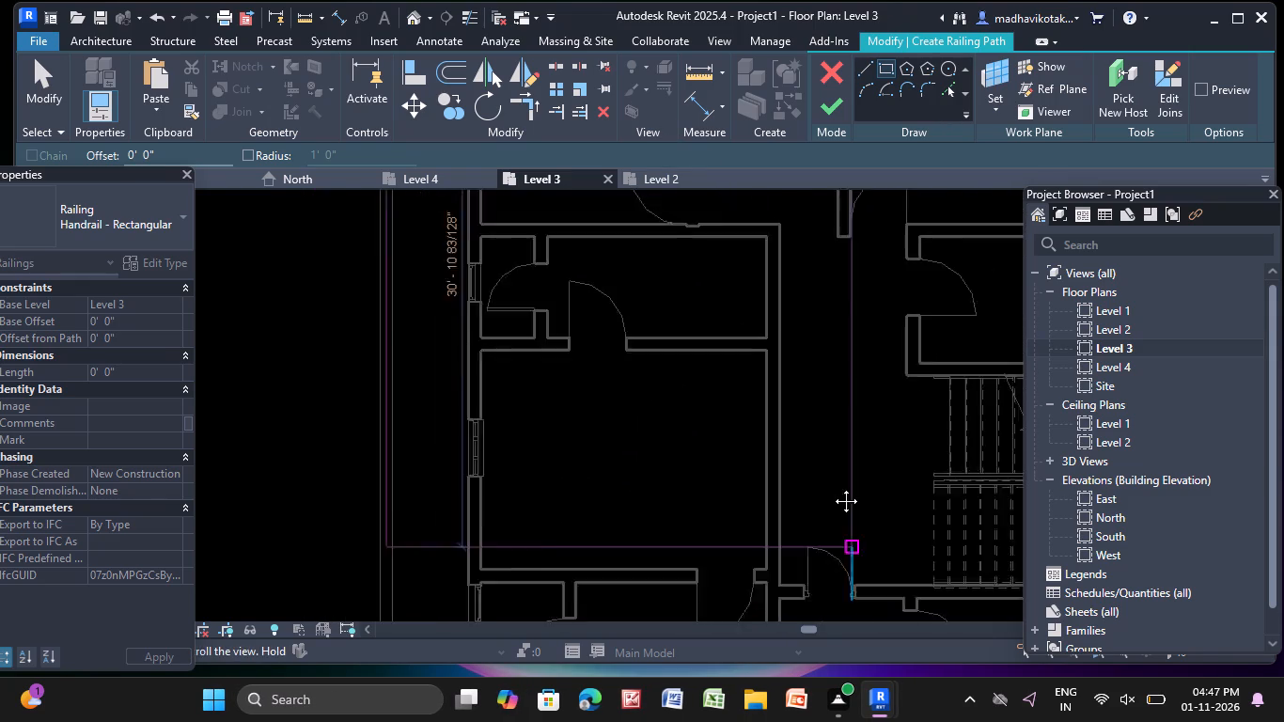
{"action": "middle_click_drag", "start_coordinate": [832, 487], "coordinate": [694, 232]}
{"action": "scroll", "coordinate": [840, 501], "scroll_direction": "down", "scroll_amount": 3}
{"action": "middle_click_drag", "start_coordinate": [850, 519], "coordinate": [763, 232]}
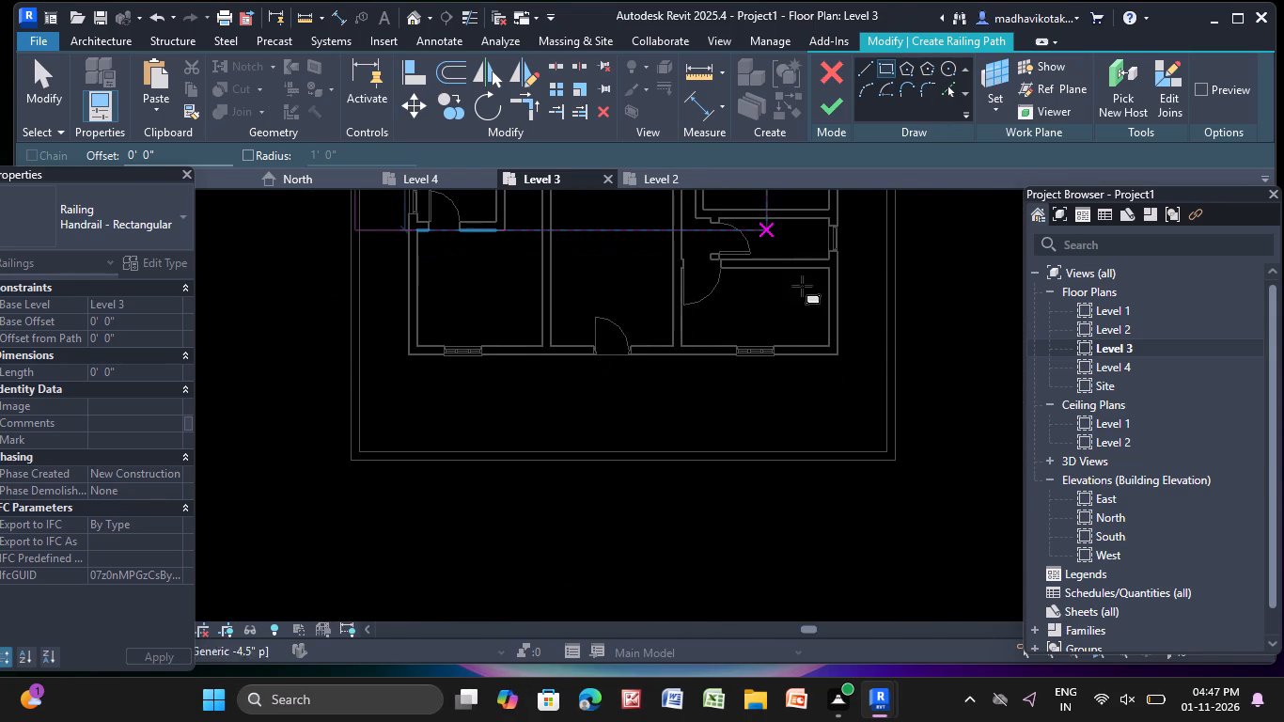
{"action": "scroll", "coordinate": [888, 455], "scroll_direction": "up", "scroll_amount": 6}
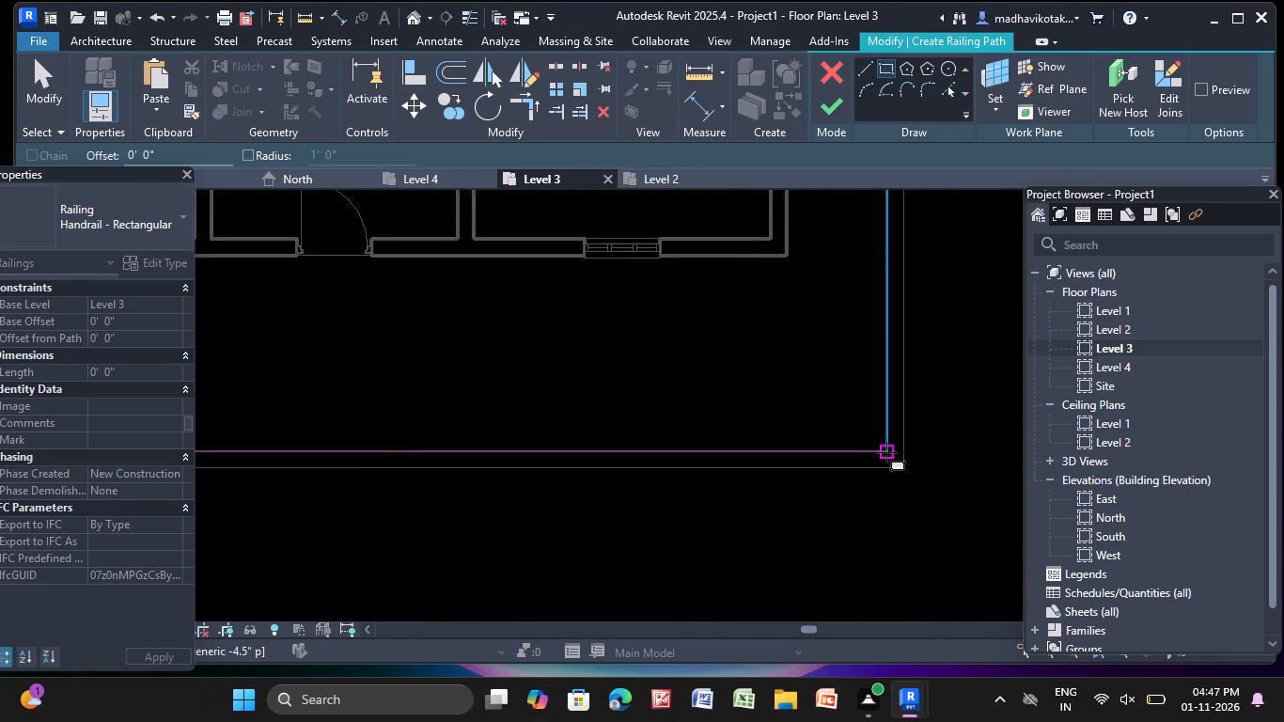
{"action": "left_click", "coordinate": [893, 460]}
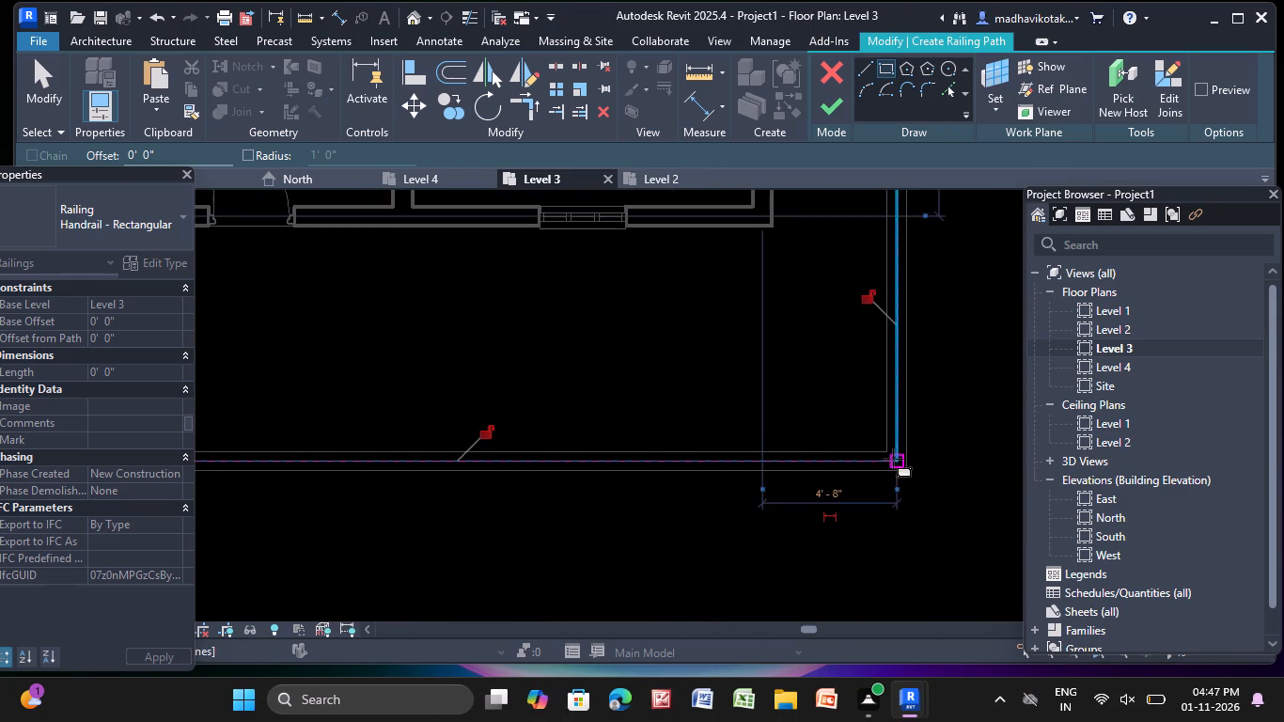
{"action": "left_click", "coordinate": [823, 107]}
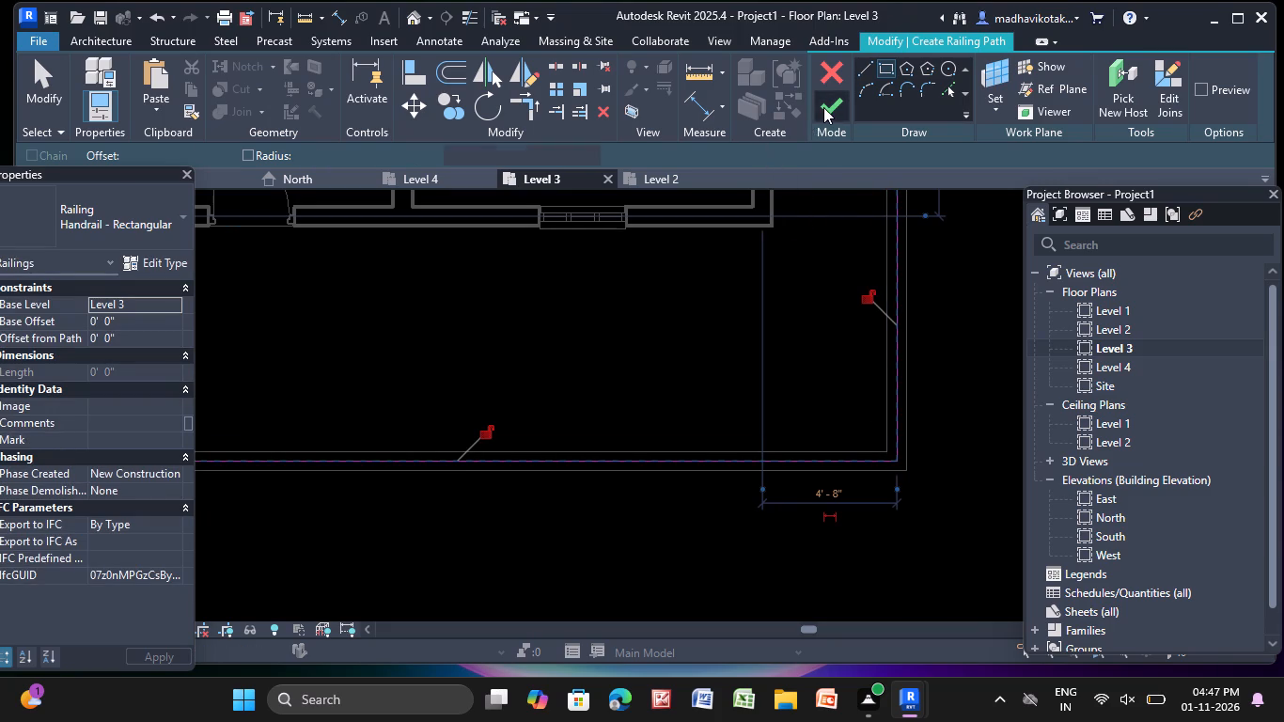
{"action": "key", "text": "Escape"}
{"action": "key", "text": "Escape"}
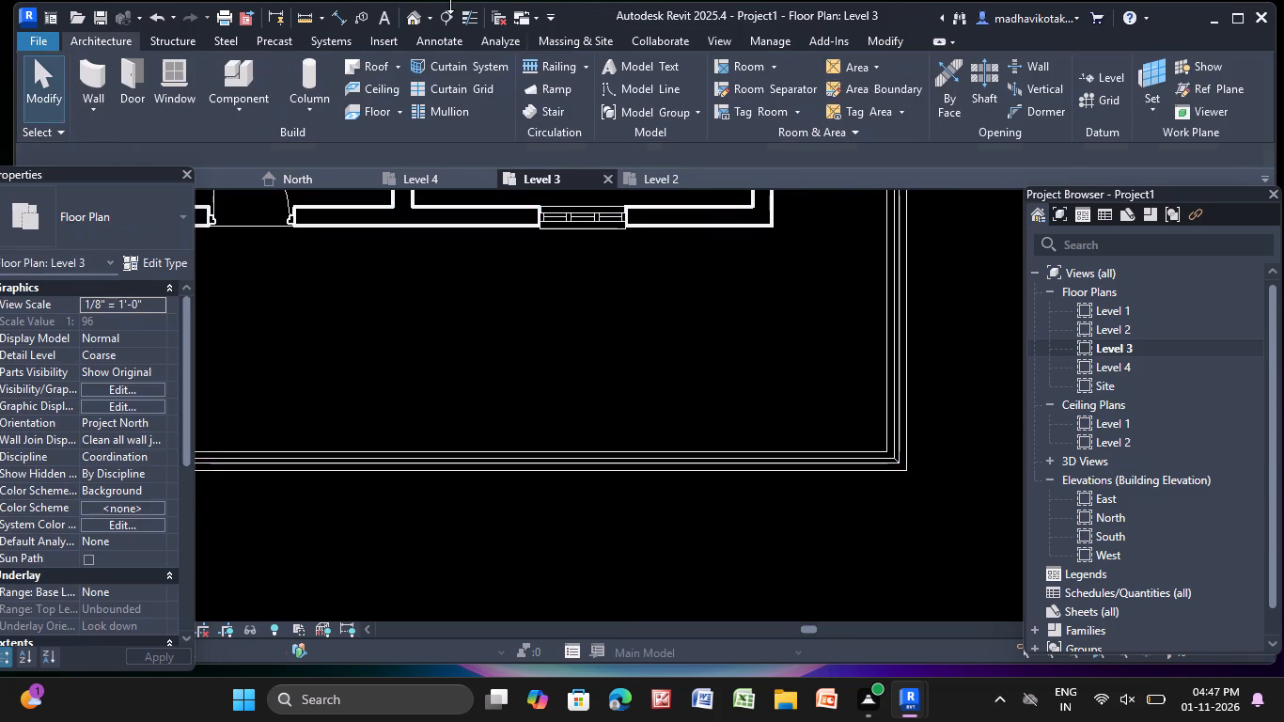
Examine the Level 3 railing against its parapet walls on the building's door side in the 3D view.
{"action": "left_click", "coordinate": [415, 19]}
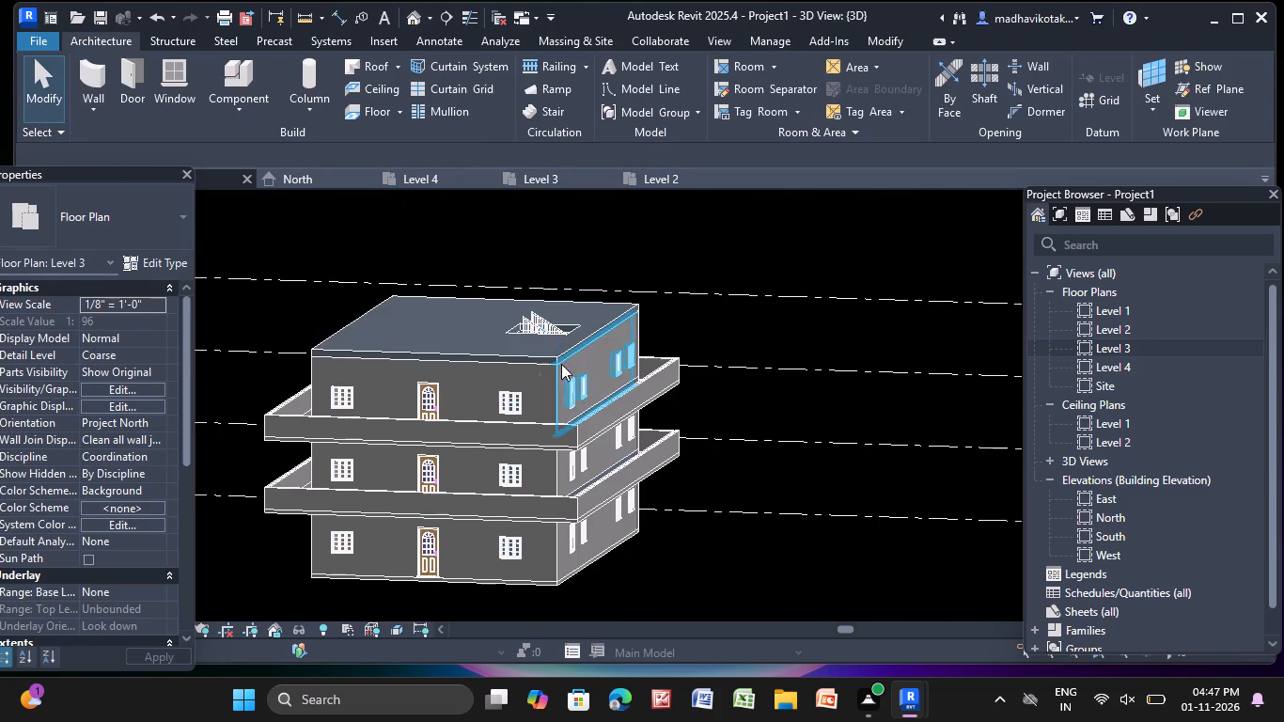
{"action": "middle_click_drag", "start_coordinate": [717, 400], "coordinate": [701, 431]}
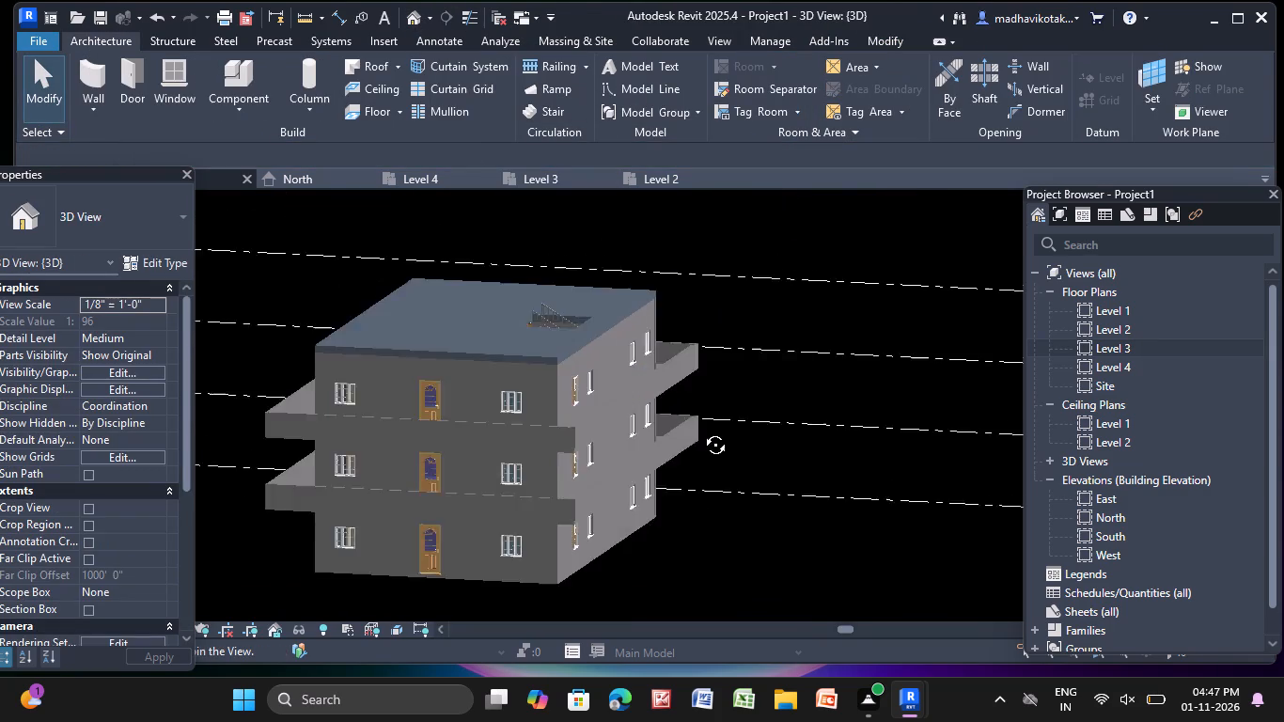
{"action": "middle_click_drag", "start_coordinate": [701, 431], "coordinate": [576, 517]}
{"action": "scroll", "coordinate": [503, 433], "scroll_direction": "up", "scroll_amount": 5}
{"action": "scroll", "coordinate": [512, 307], "scroll_direction": "up", "scroll_amount": 5}
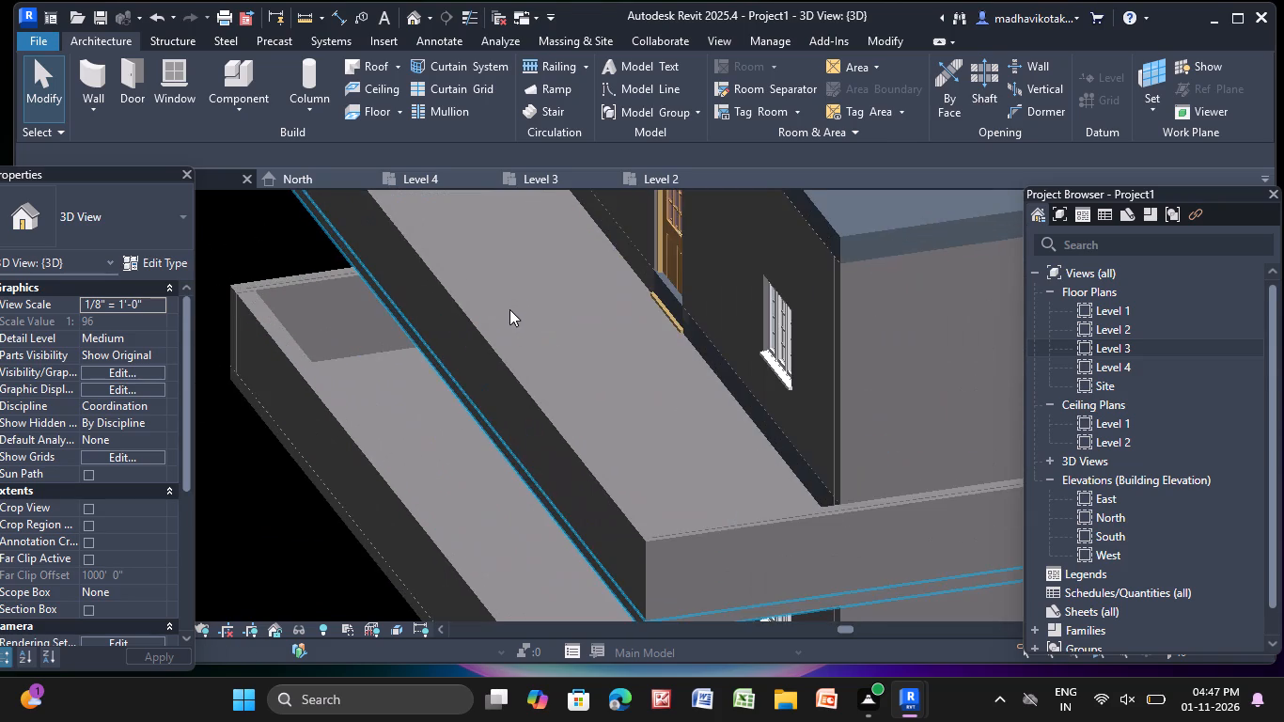
{"action": "left_click", "coordinate": [534, 383]}
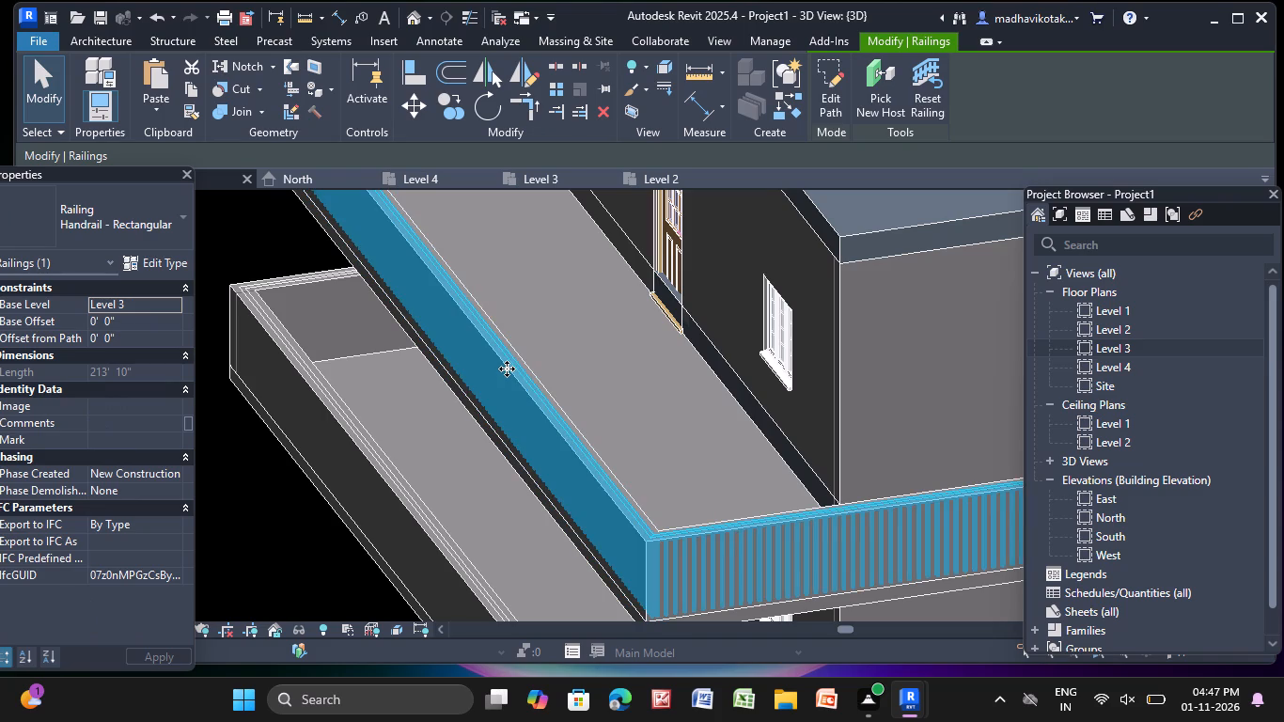
{"action": "left_click", "coordinate": [507, 369]}
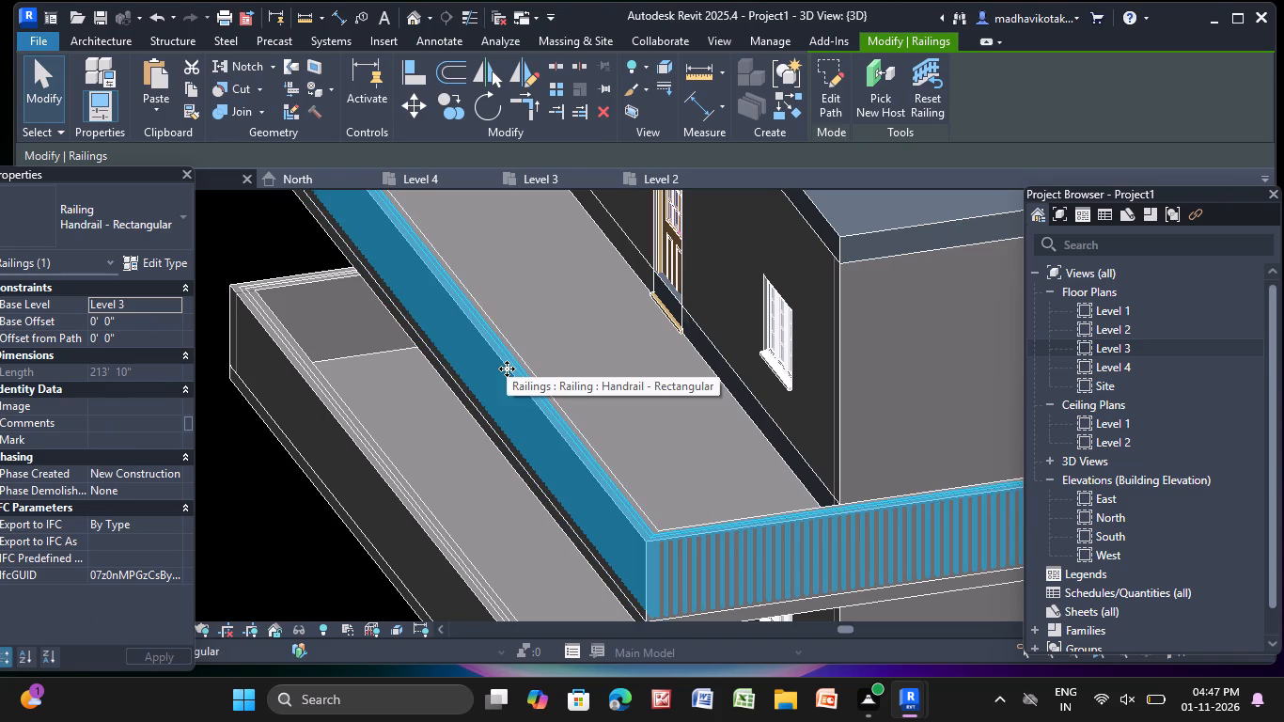
{"action": "key", "text": "Escape"}
{"action": "key", "text": "Escape"}
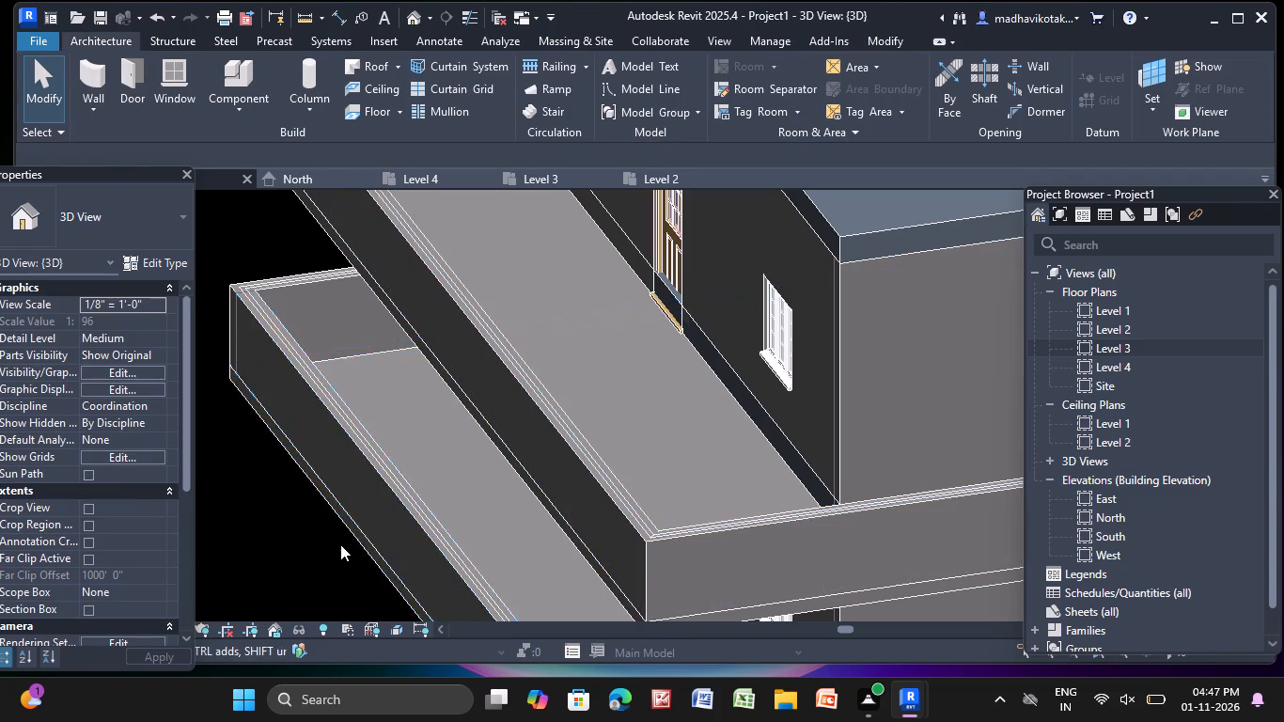
Set the unconnected height of the Level 2 parapet wall on the building's door side to 2'.
{"action": "middle_click_drag", "start_coordinate": [354, 523], "coordinate": [360, 370]}
{"action": "scroll", "coordinate": [387, 430], "scroll_direction": "up", "scroll_amount": 4}
{"action": "left_click", "coordinate": [369, 359]}
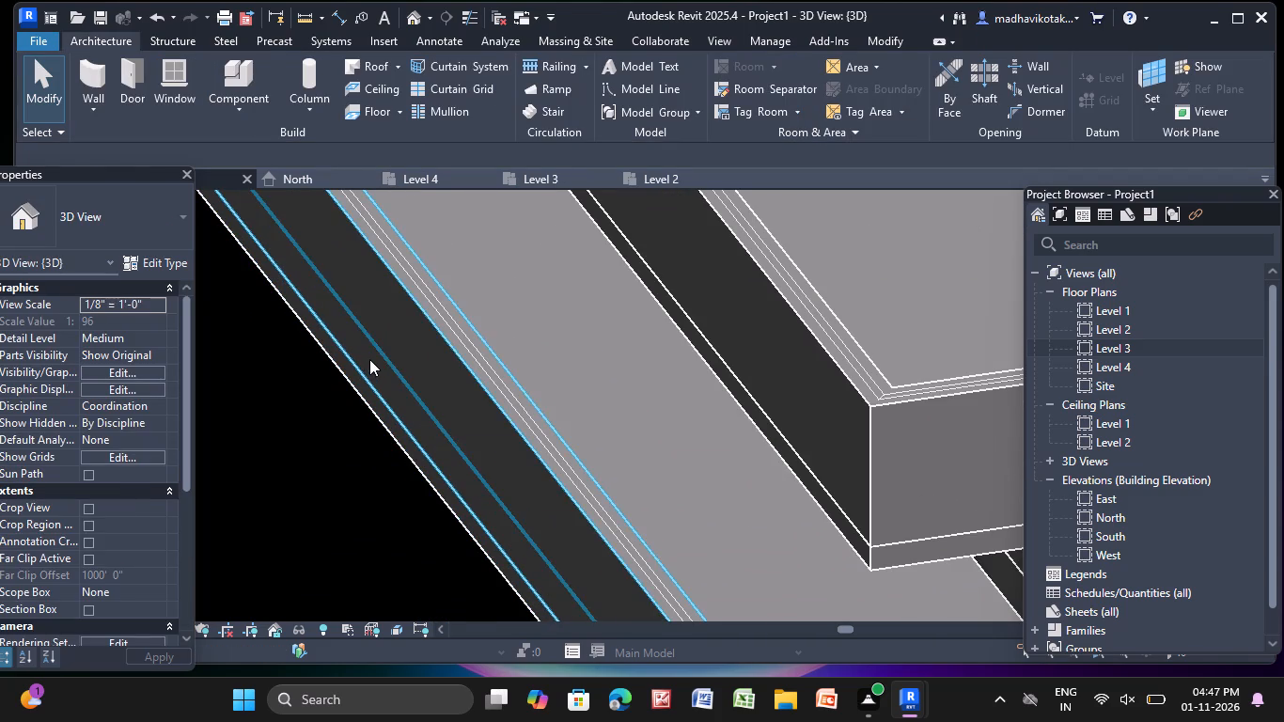
{"action": "left_click", "coordinate": [127, 403]}
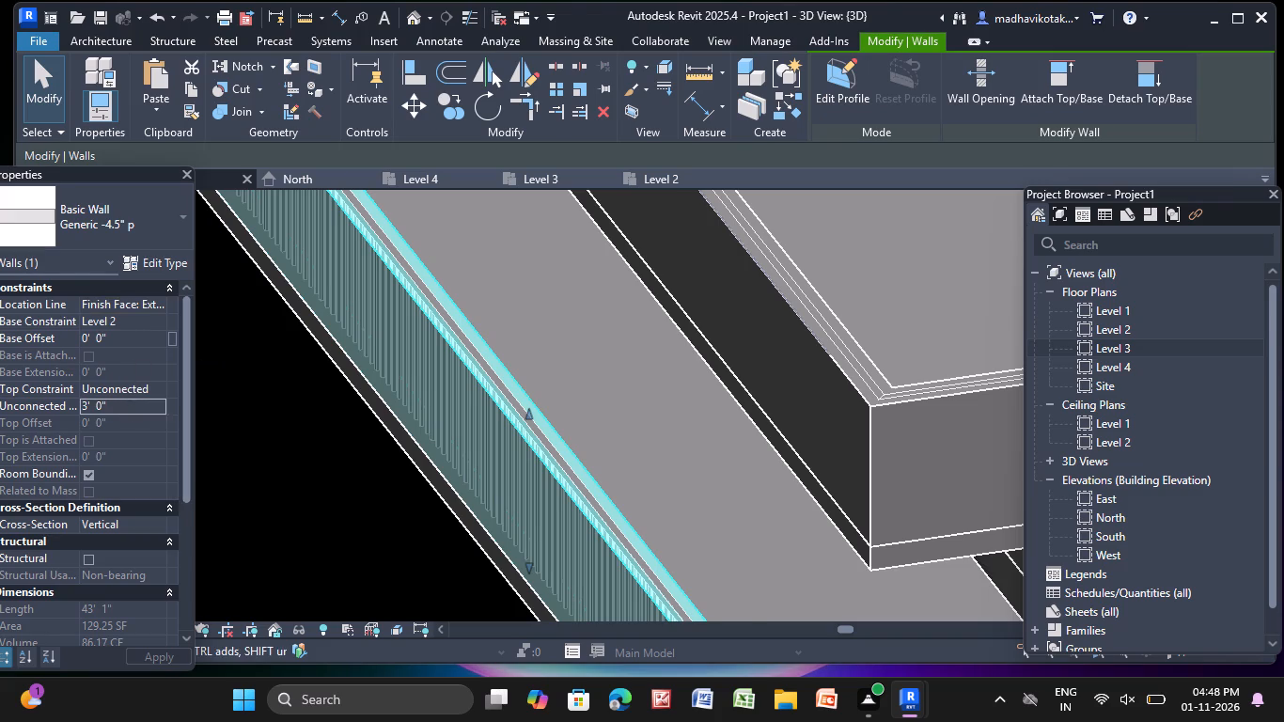
{"action": "key", "text": "BackSpace"}
{"action": "key", "text": "BackSpace"}
{"action": "type", "text": "2'"}
{"action": "key", "text": "Return"}
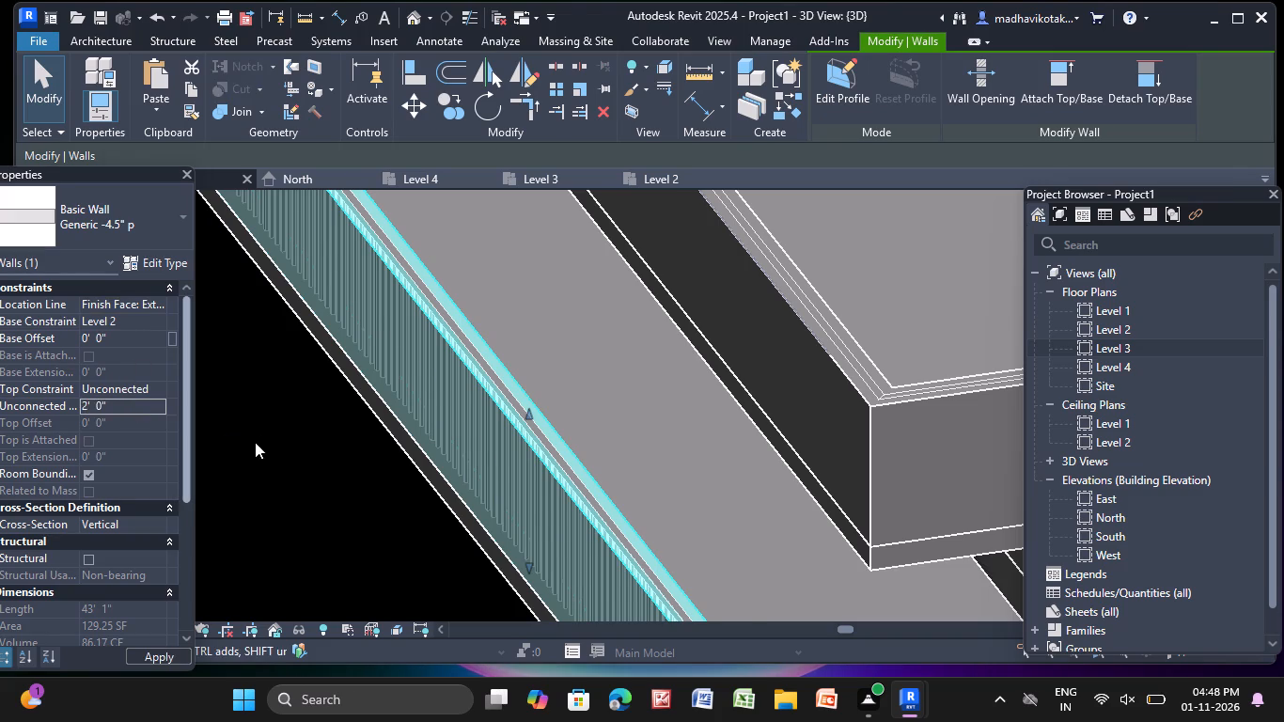
{"action": "left_click", "coordinate": [284, 459]}
Set the unconnected height of the Level 2 parapet wall on the long side adjoining the door side to 2'.
{"action": "scroll", "coordinate": [464, 401], "scroll_direction": "down", "scroll_amount": 4}
{"action": "middle_click_drag", "start_coordinate": [441, 294], "coordinate": [397, 167]}
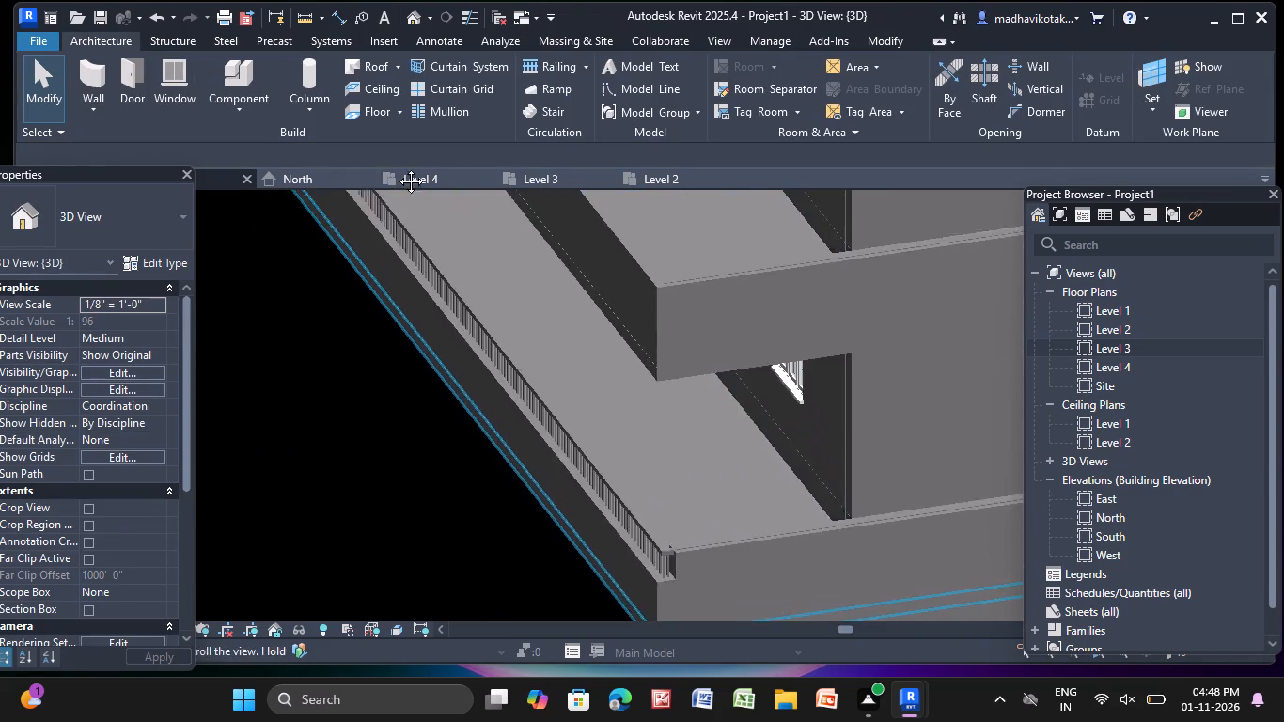
{"action": "middle_click_drag", "start_coordinate": [397, 167], "coordinate": [399, 171]}
{"action": "scroll", "coordinate": [489, 314], "scroll_direction": "down", "scroll_amount": 4}
{"action": "middle_click_drag", "start_coordinate": [493, 372], "coordinate": [461, 323]}
{"action": "middle_click_drag", "start_coordinate": [350, 466], "coordinate": [384, 466]}
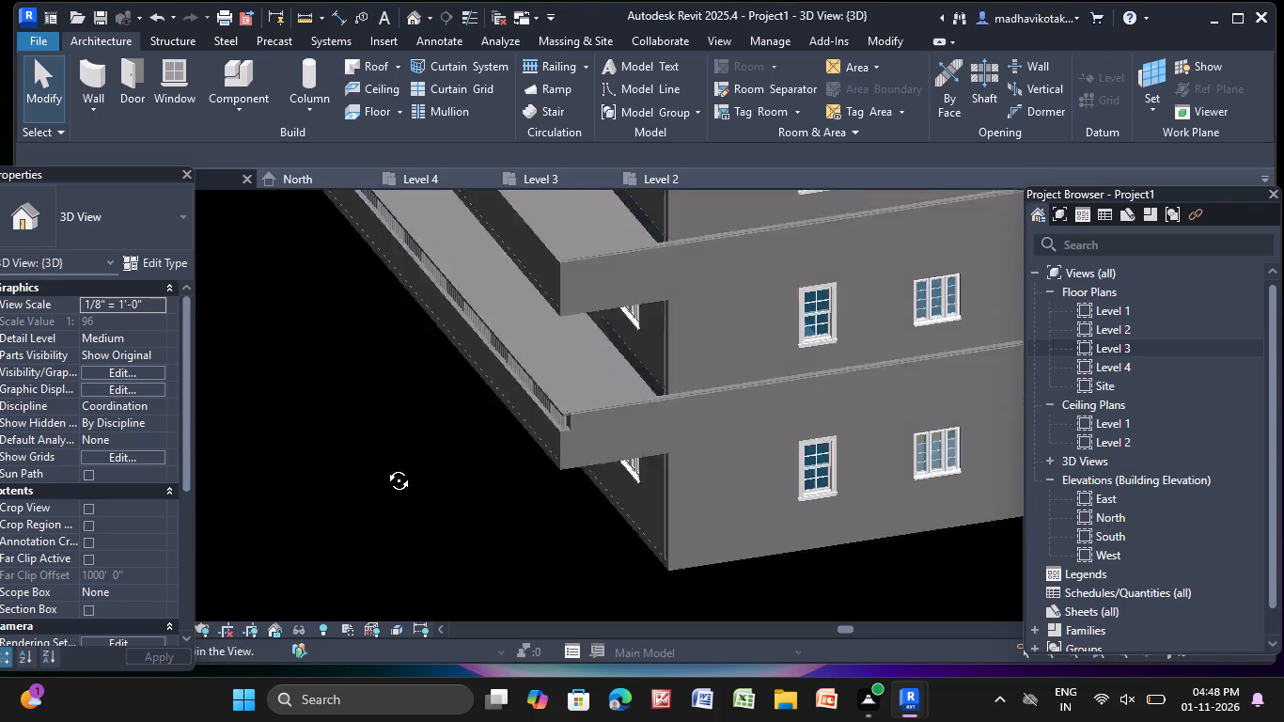
{"action": "middle_click_drag", "start_coordinate": [384, 466], "coordinate": [483, 467]}
{"action": "scroll", "coordinate": [667, 405], "scroll_direction": "up", "scroll_amount": 2}
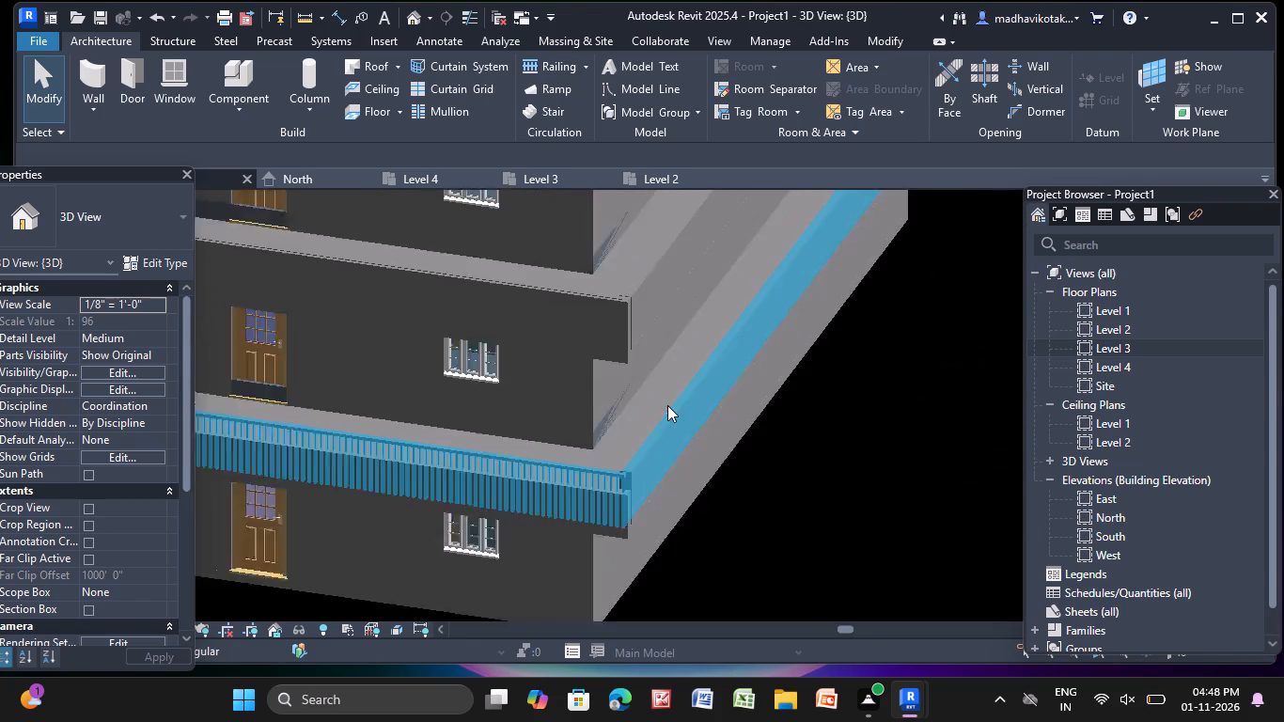
{"action": "scroll", "coordinate": [667, 405], "scroll_direction": "up", "scroll_amount": 2}
{"action": "middle_click_drag", "start_coordinate": [697, 436], "coordinate": [662, 407]}
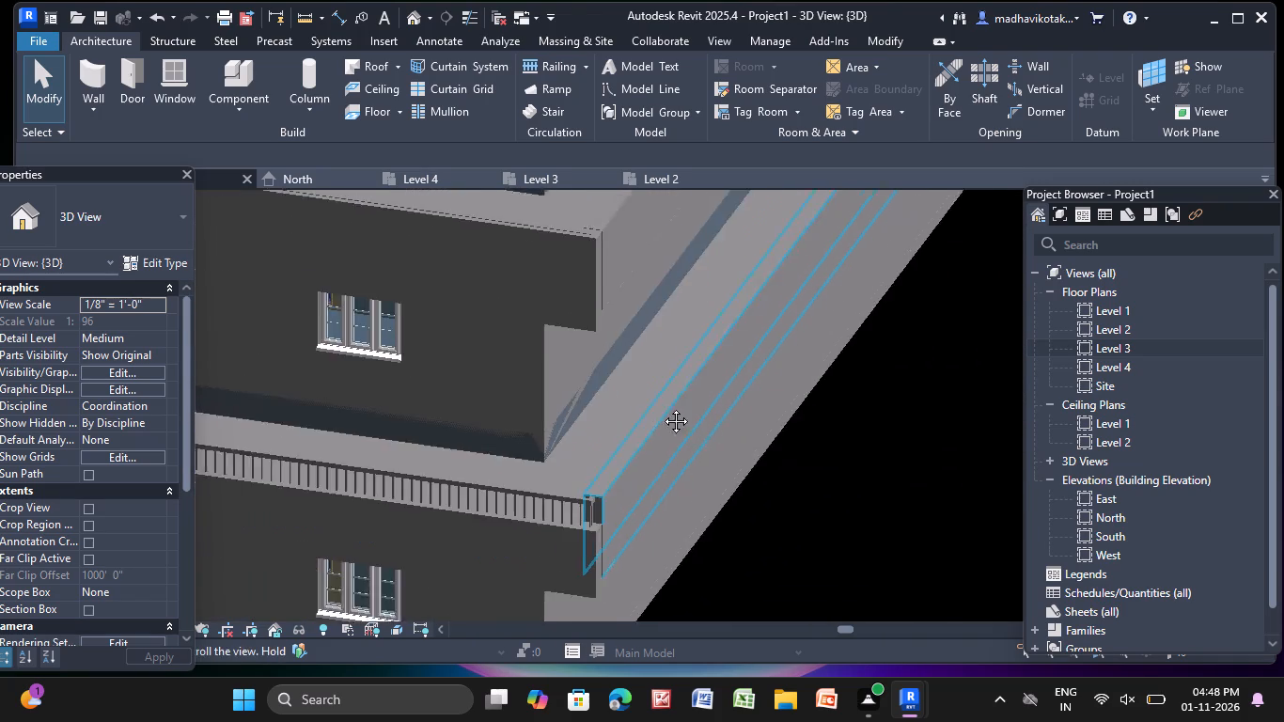
{"action": "middle_click_drag", "start_coordinate": [662, 407], "coordinate": [577, 348]}
{"action": "scroll", "coordinate": [570, 397], "scroll_direction": "up", "scroll_amount": 4}
{"action": "left_click", "coordinate": [565, 350]}
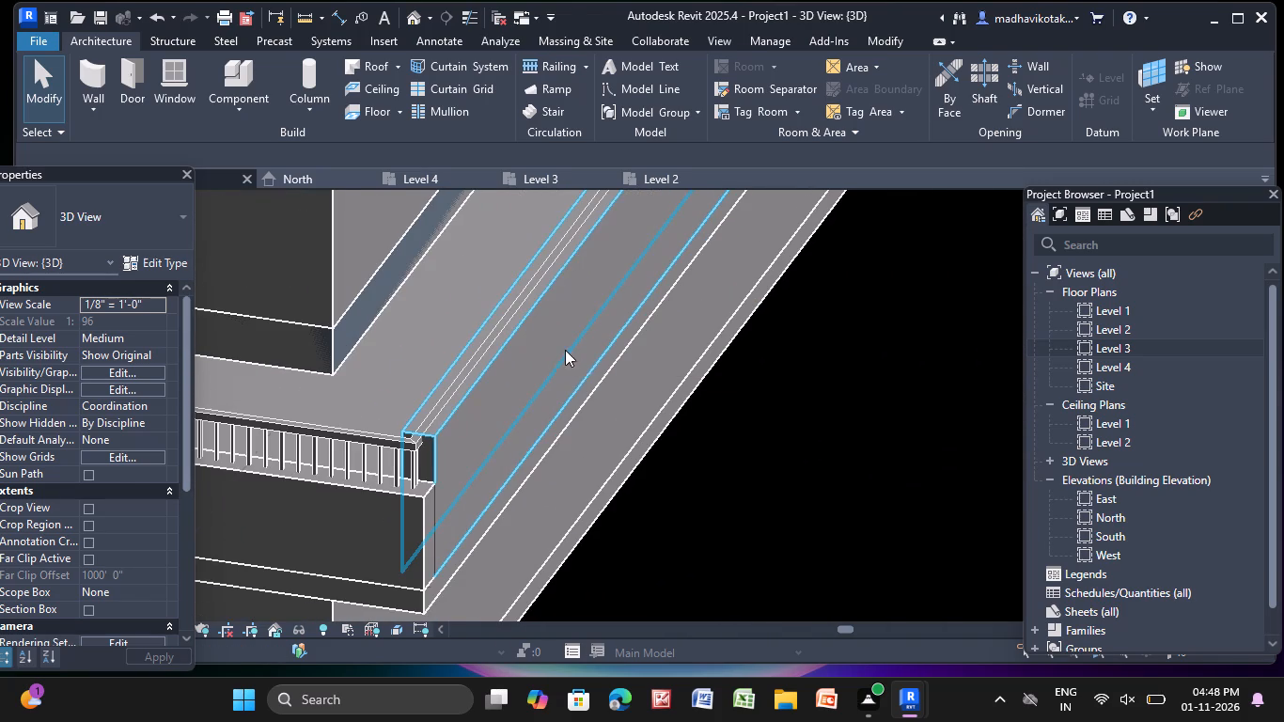
{"action": "left_click", "coordinate": [123, 401]}
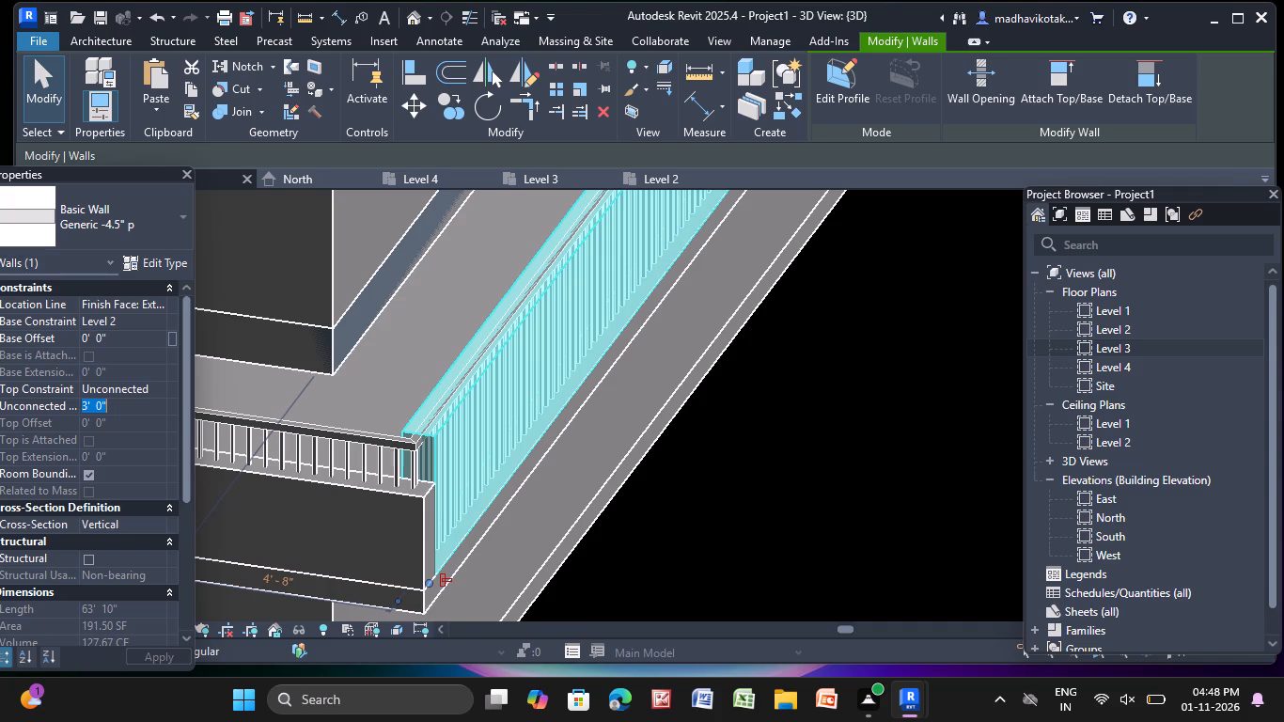
{"action": "key", "text": "BackSpace"}
{"action": "key", "text": "BackSpace"}
{"action": "key", "text": "BackSpace"}
{"action": "key", "text": "BackSpace"}
{"action": "type", "text": "2'"}
{"action": "key", "text": "Return"}
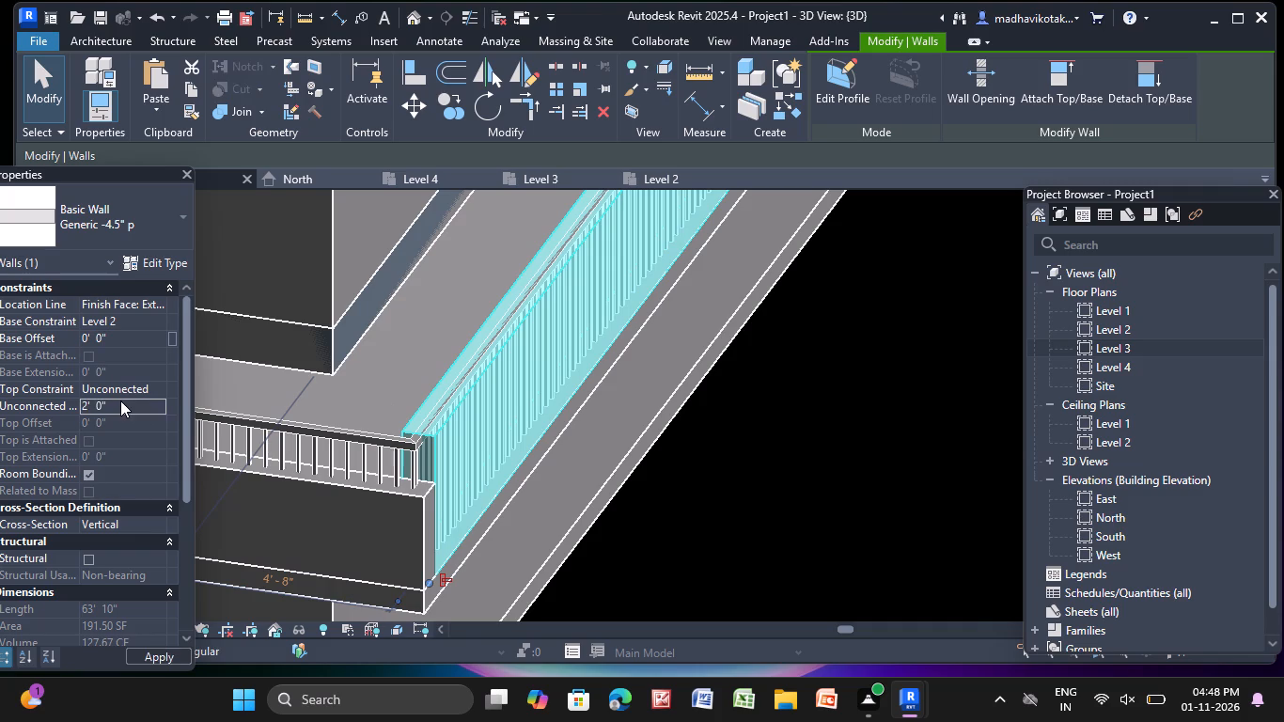
{"action": "key", "text": "Escape"}
Set the unconnected height of the Level 3 parapet wall on that same long side to 2'.
{"action": "scroll", "coordinate": [796, 410], "scroll_direction": "down", "scroll_amount": 5}
{"action": "middle_click_drag", "start_coordinate": [798, 419], "coordinate": [580, 625]}
{"action": "scroll", "coordinate": [642, 502], "scroll_direction": "down", "scroll_amount": 5}
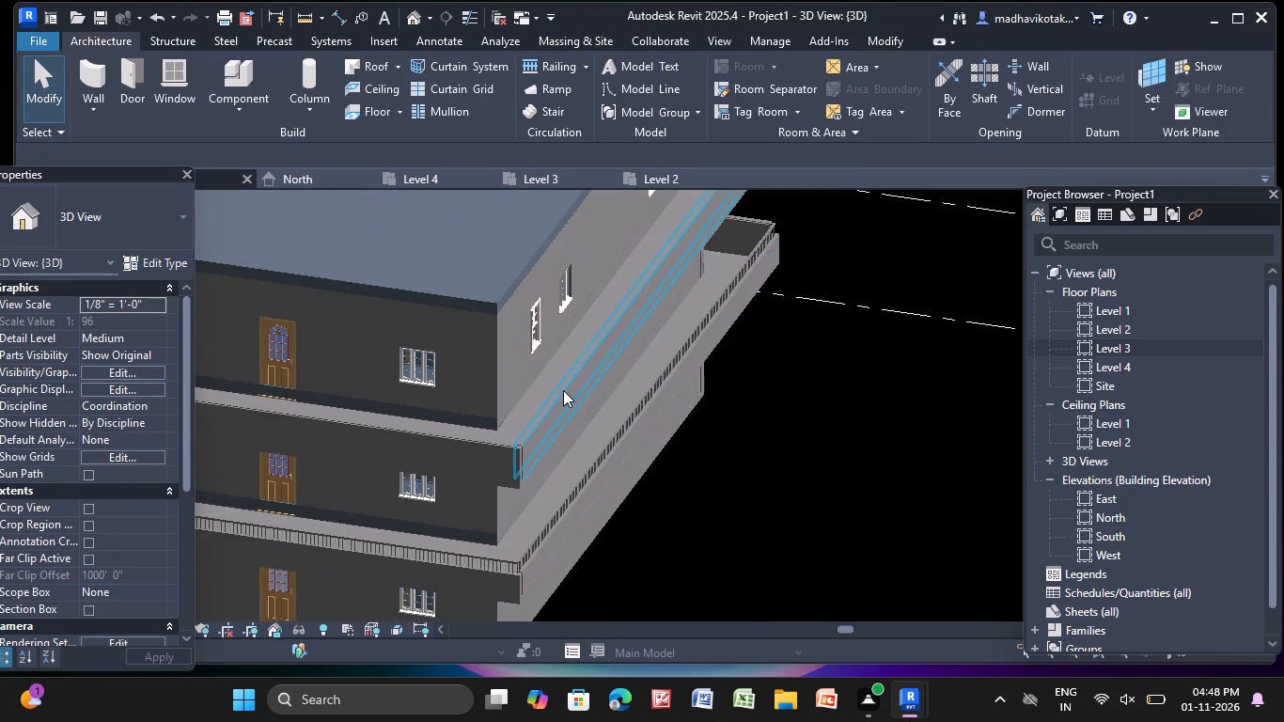
{"action": "scroll", "coordinate": [561, 390], "scroll_direction": "up", "scroll_amount": 10}
{"action": "left_click", "coordinate": [572, 400]}
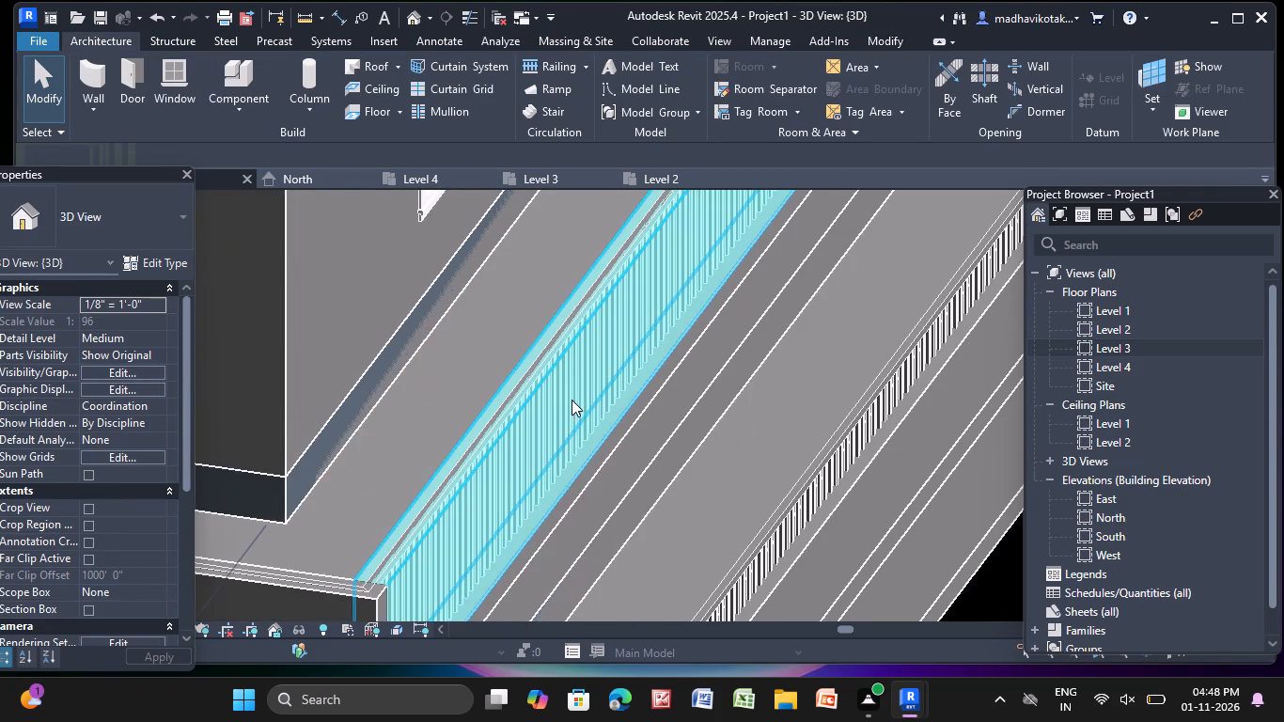
{"action": "left_click", "coordinate": [155, 411]}
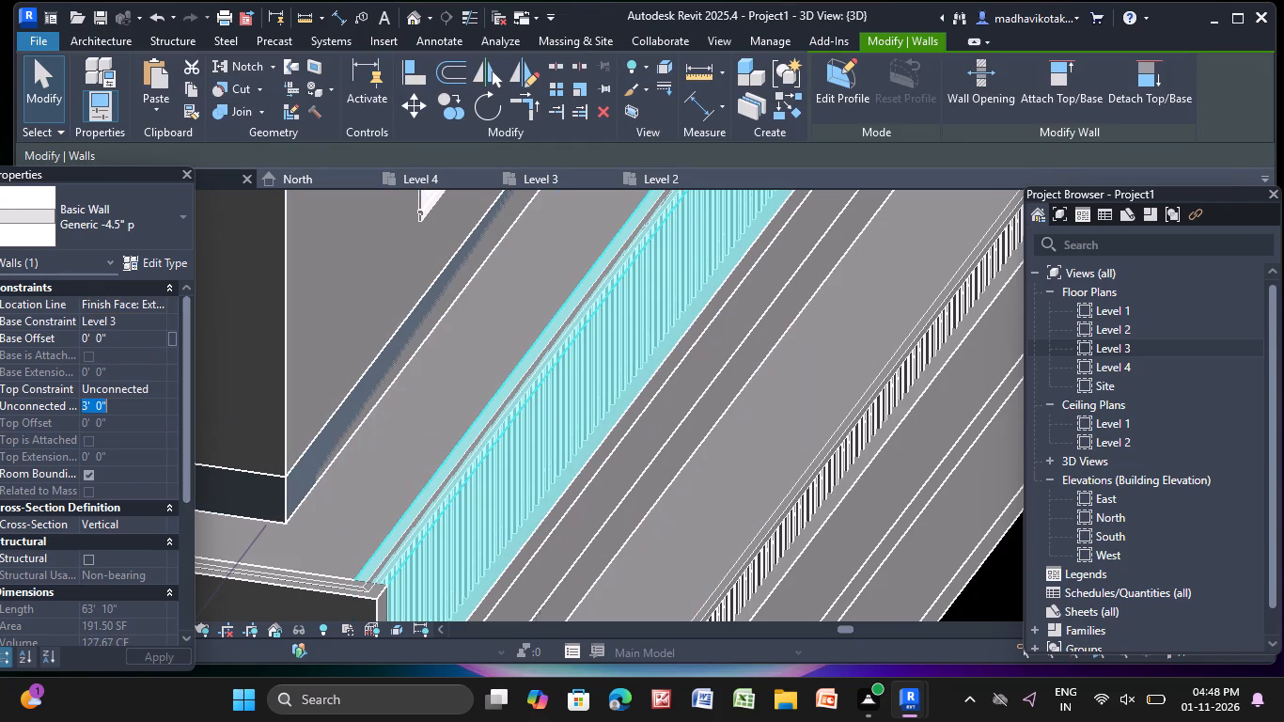
{"action": "key", "text": "BackSpace"}
{"action": "type", "text": "2'"}
{"action": "key", "text": "Return"}
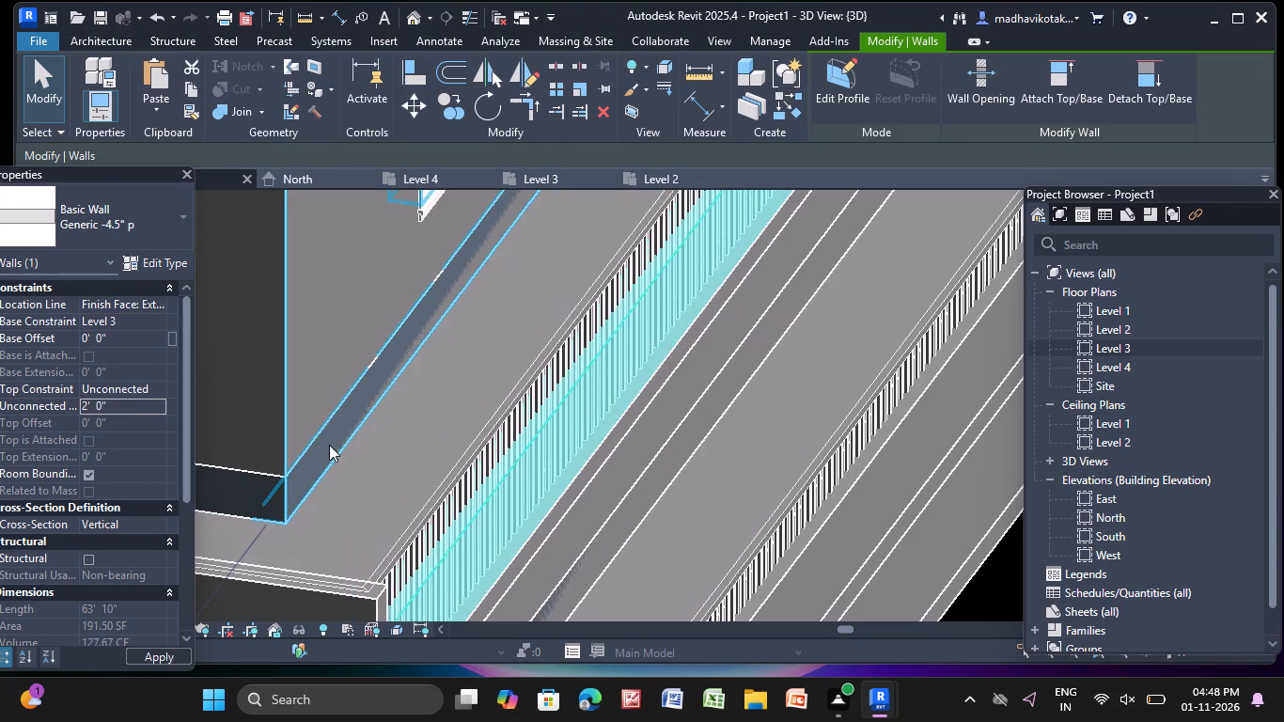
Set the unconnected height of the Level 3 parapet wall on the building's door side to 2'.
{"action": "scroll", "coordinate": [333, 444], "scroll_direction": "down", "scroll_amount": 4}
{"action": "middle_click_drag", "start_coordinate": [337, 445], "coordinate": [720, 287]}
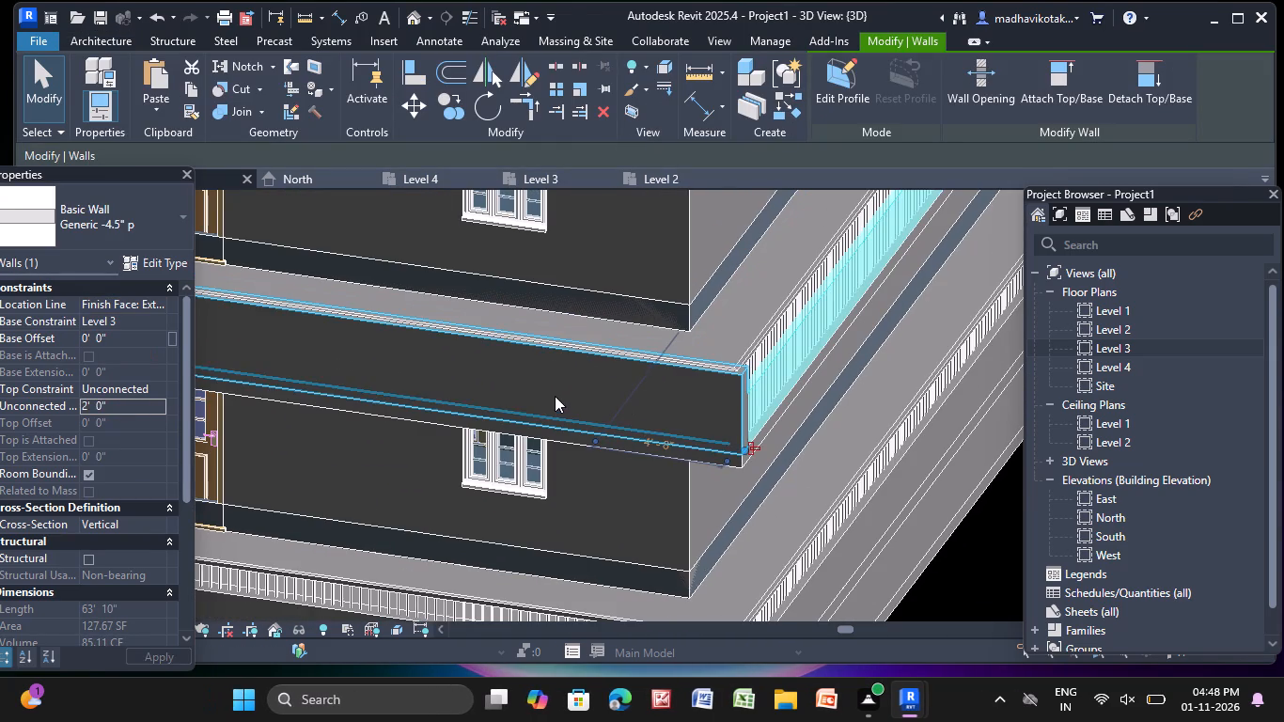
{"action": "left_click", "coordinate": [555, 396]}
{"action": "left_click", "coordinate": [143, 405]}
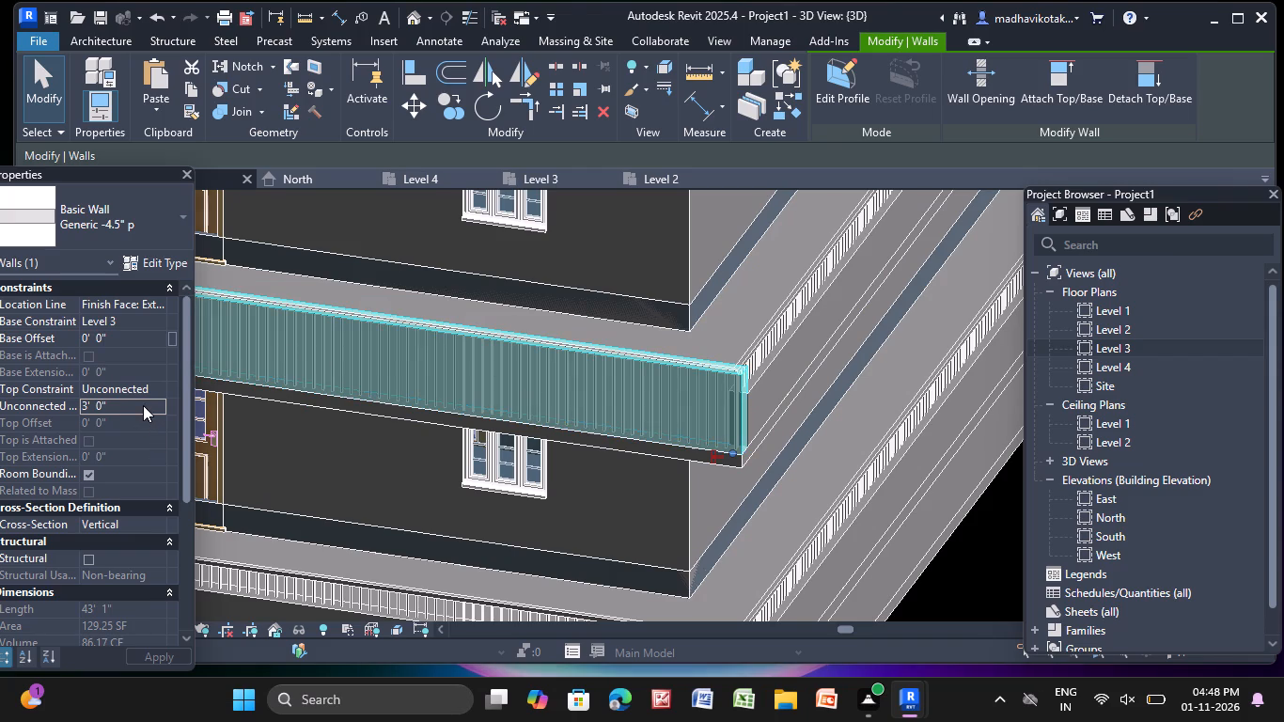
{"action": "key", "text": "BackSpace"}
{"action": "type", "text": "2'"}
{"action": "key", "text": "Return"}
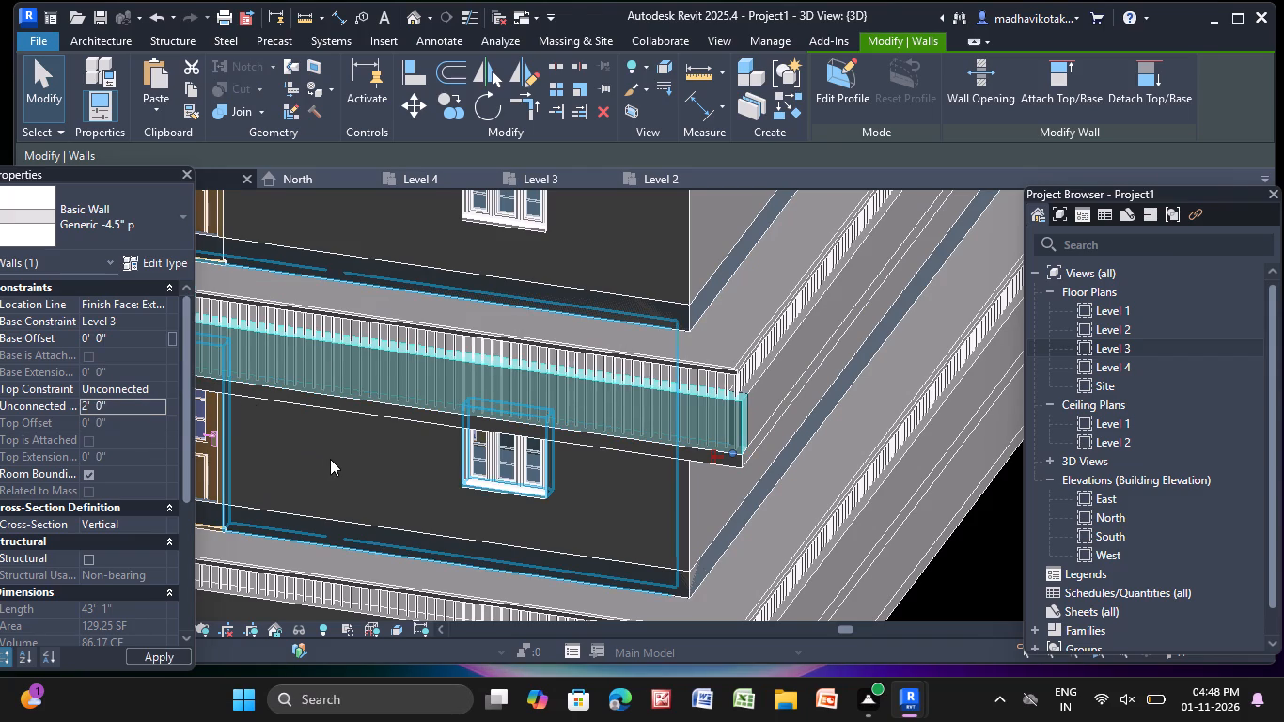
{"action": "key", "text": "Escape"}
Set the unconnected height of the Level 3 parapet wall on the opposite long side of the building to 2'.
{"action": "scroll", "coordinate": [350, 443], "scroll_direction": "down", "scroll_amount": 9}
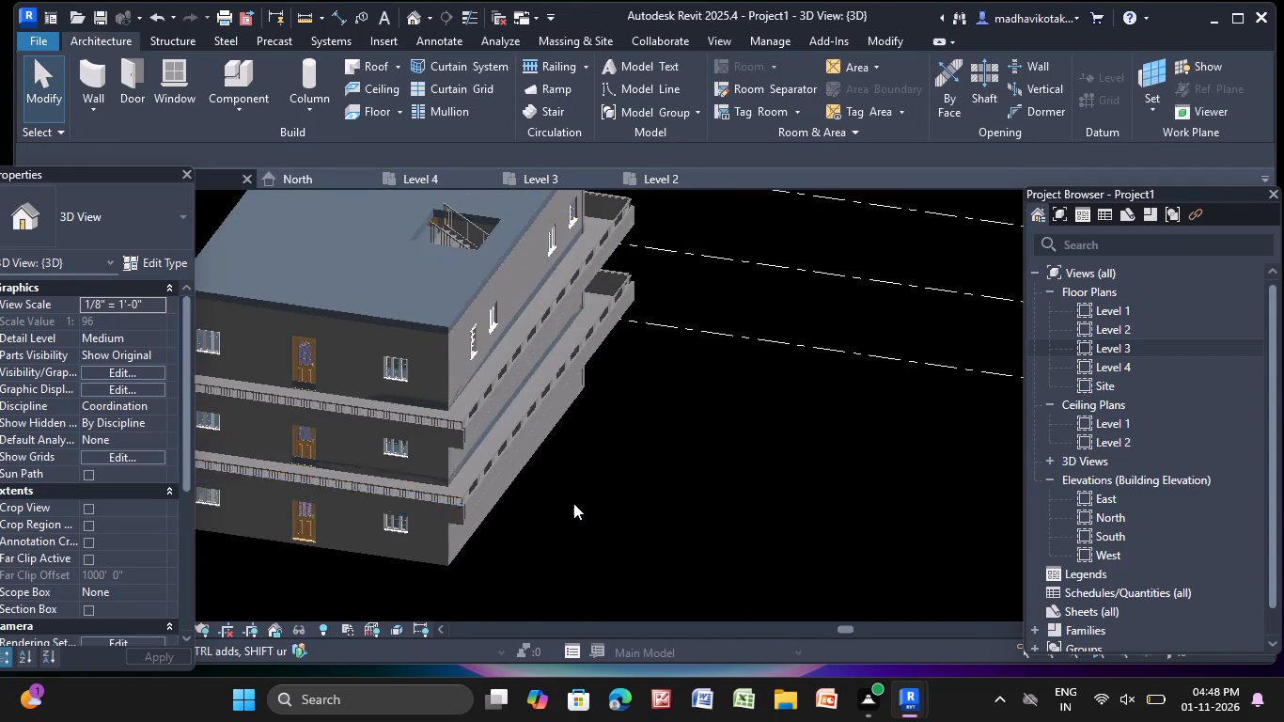
{"action": "scroll", "coordinate": [596, 504], "scroll_direction": "down", "scroll_amount": 4}
{"action": "middle_click_drag", "start_coordinate": [535, 527], "coordinate": [795, 466]}
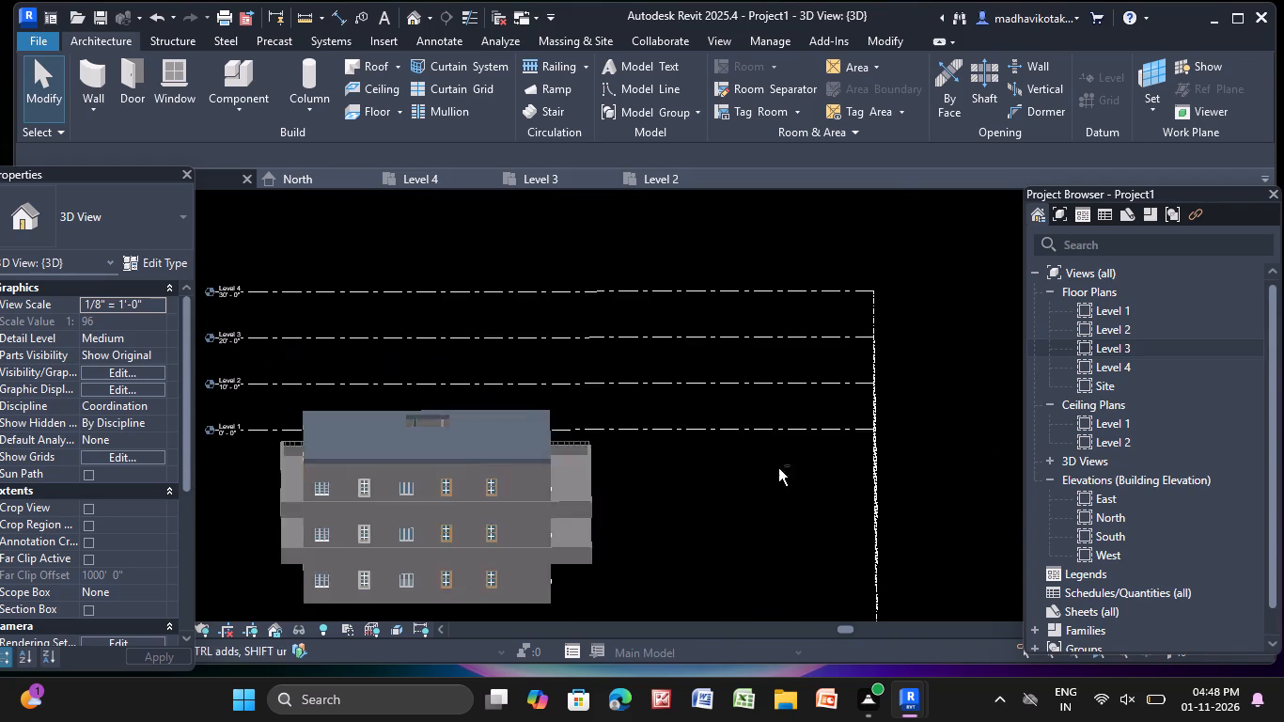
{"action": "middle_click_drag", "start_coordinate": [462, 491], "coordinate": [492, 297]}
{"action": "scroll", "coordinate": [429, 410], "scroll_direction": "up", "scroll_amount": 4}
{"action": "scroll", "coordinate": [457, 331], "scroll_direction": "up", "scroll_amount": 5}
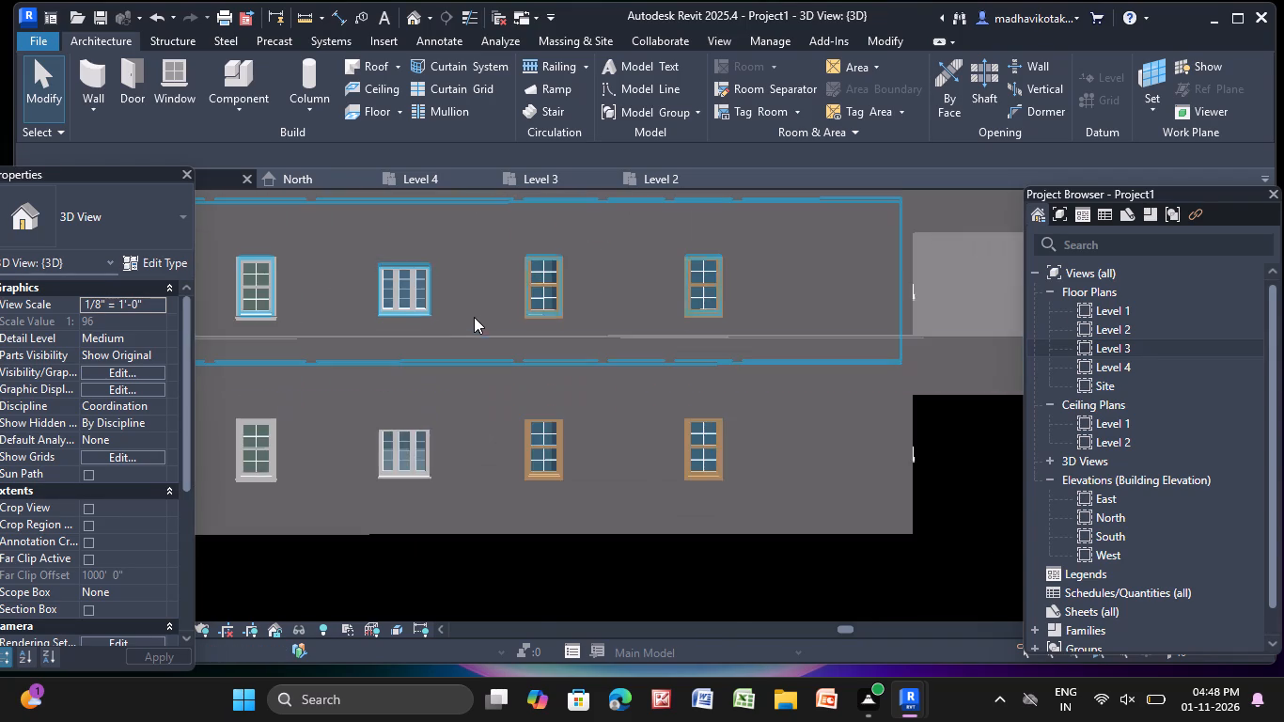
{"action": "middle_click_drag", "start_coordinate": [478, 317], "coordinate": [457, 507]}
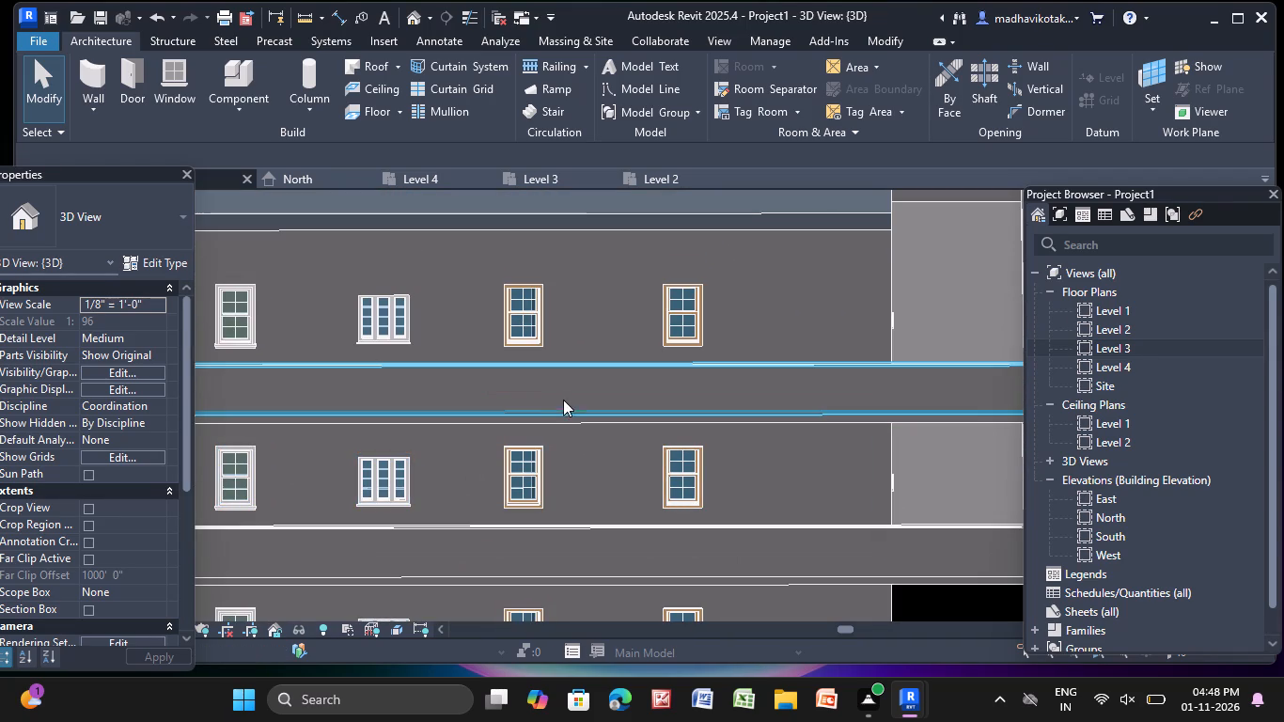
{"action": "left_click", "coordinate": [573, 400]}
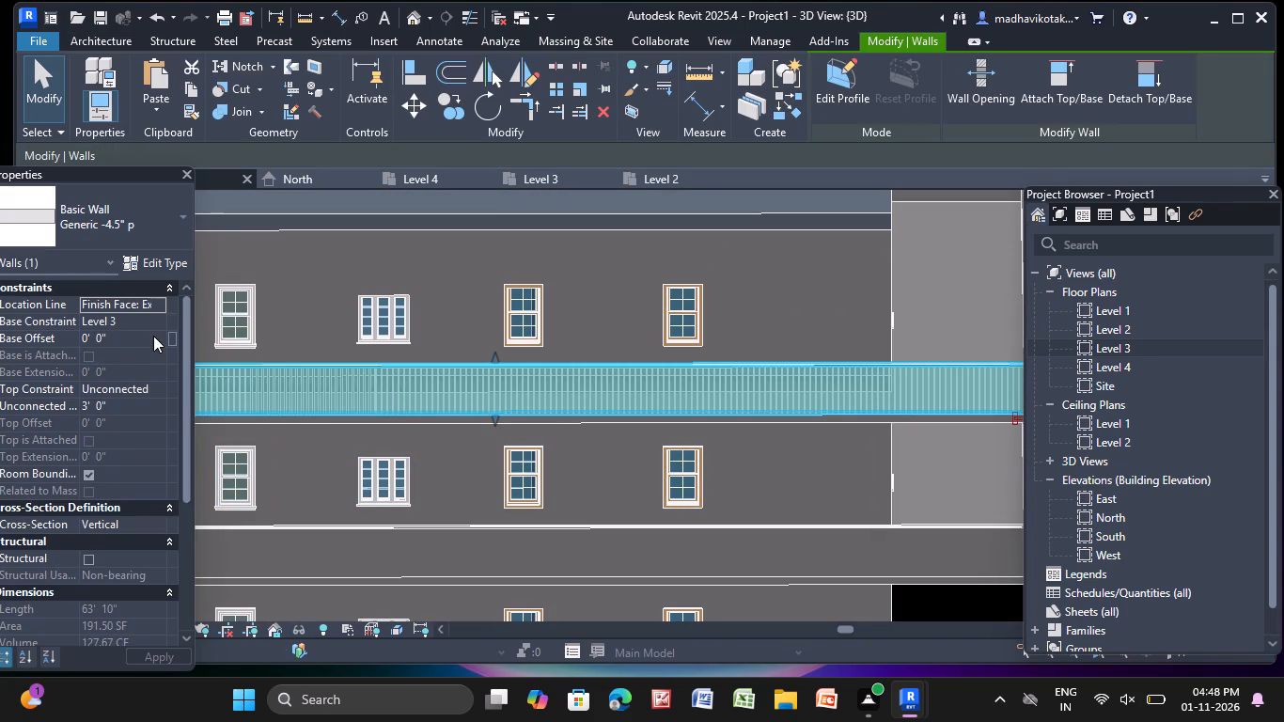
{"action": "left_click", "coordinate": [148, 407]}
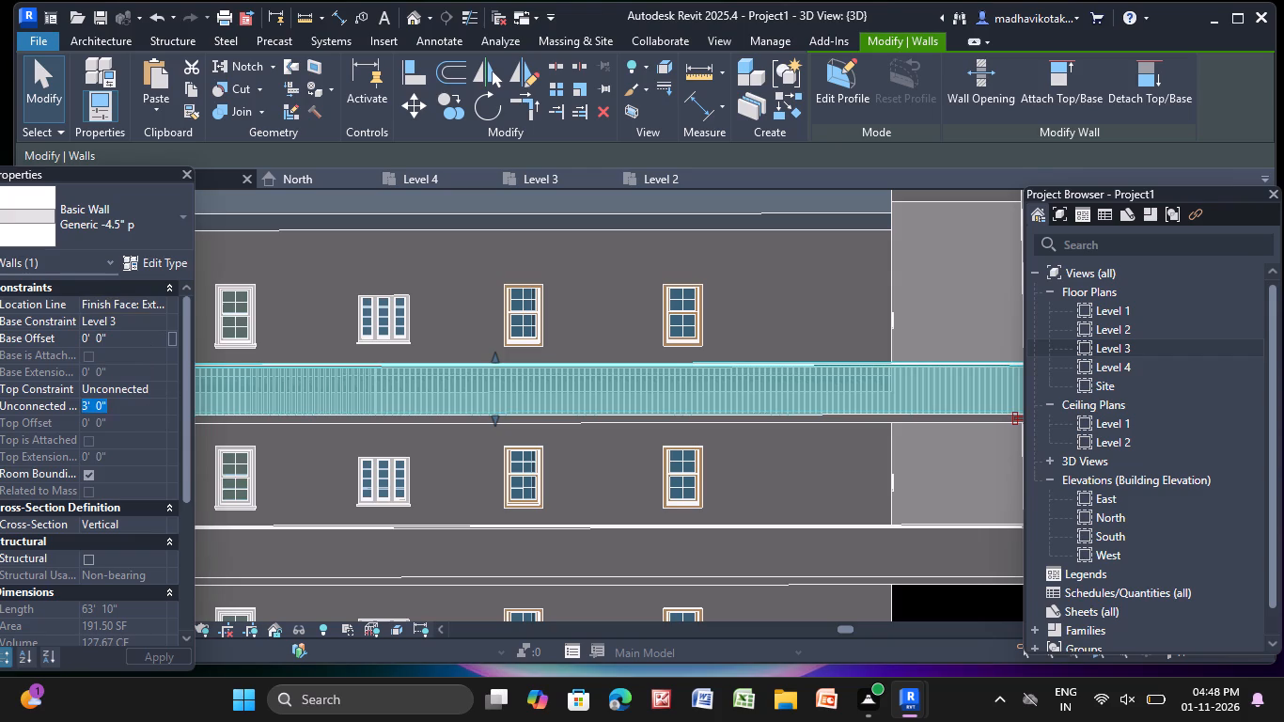
{"action": "key", "text": "BackSpace"}
{"action": "type", "text": "2'"}
{"action": "key", "text": "Return"}
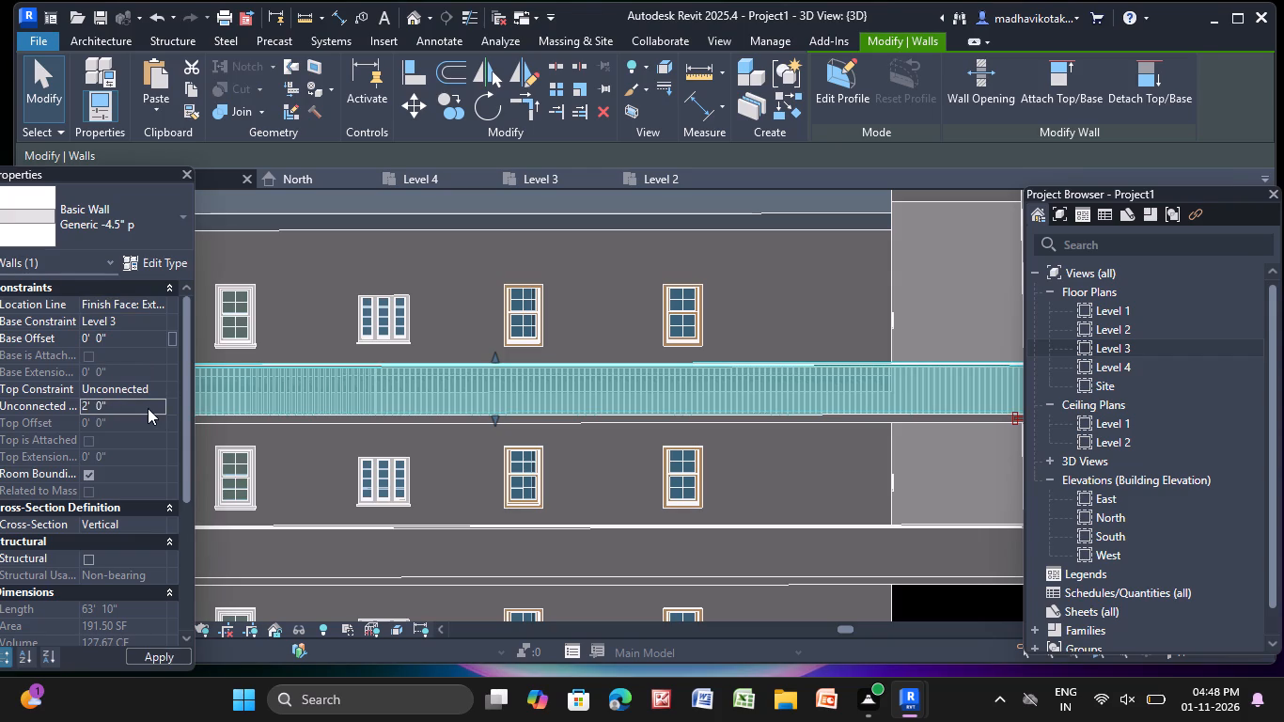
{"action": "key", "text": "Escape"}
Set the unconnected height of the Level 2 parapet wall on that same opposite long side to 2'.
{"action": "scroll", "coordinate": [232, 513], "scroll_direction": "down", "scroll_amount": 4}
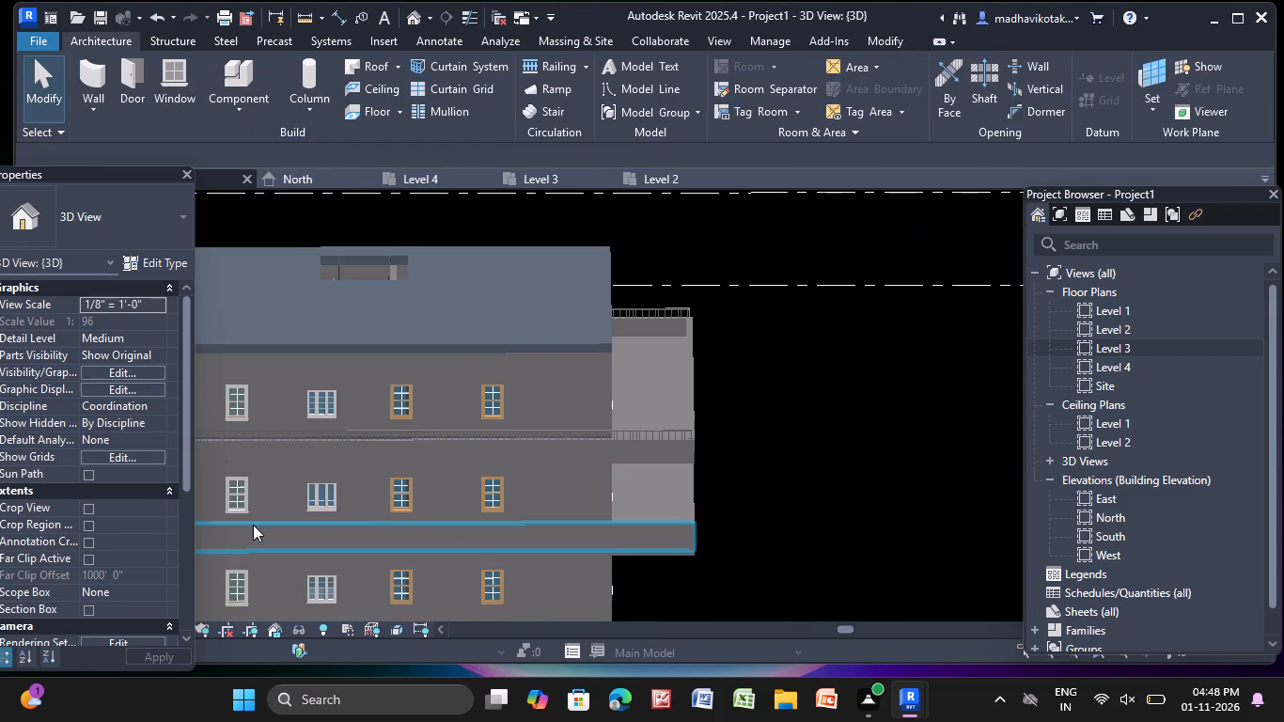
{"action": "middle_click_drag", "start_coordinate": [293, 516], "coordinate": [424, 465]}
{"action": "scroll", "coordinate": [422, 494], "scroll_direction": "up", "scroll_amount": 3}
{"action": "left_click", "coordinate": [424, 485]}
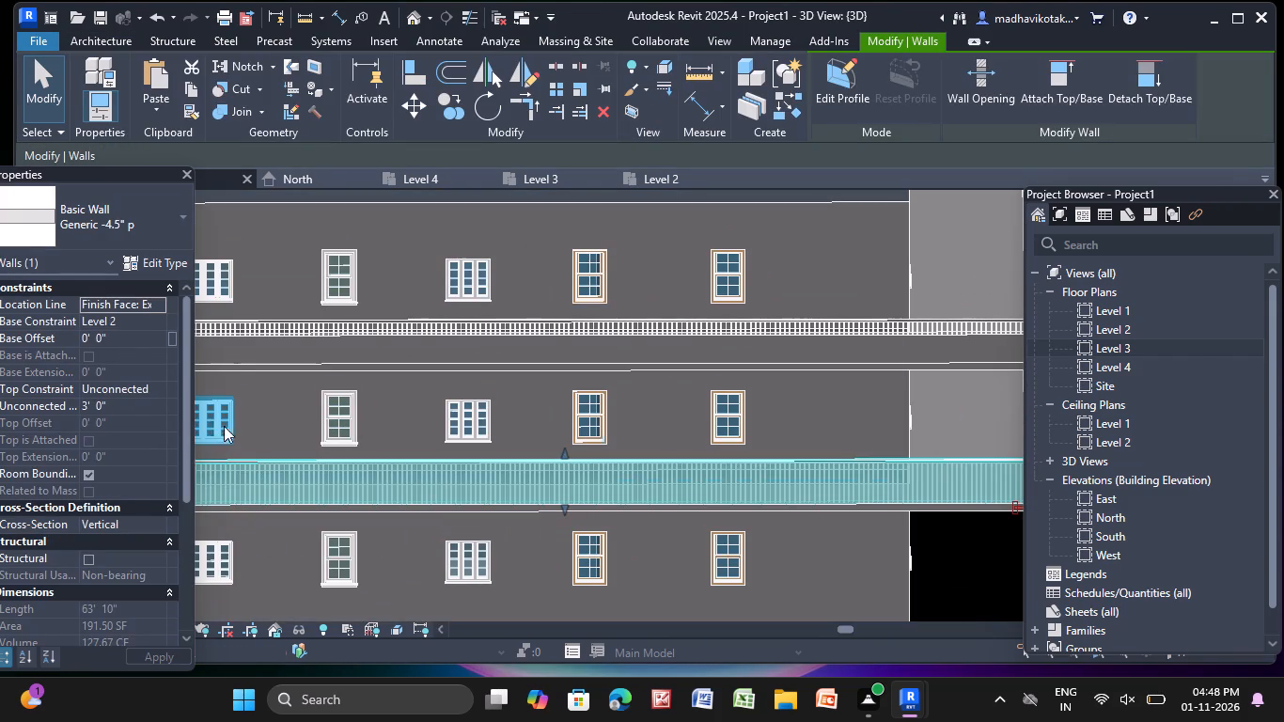
{"action": "left_click", "coordinate": [153, 412]}
{"action": "key", "text": "BackSpace"}
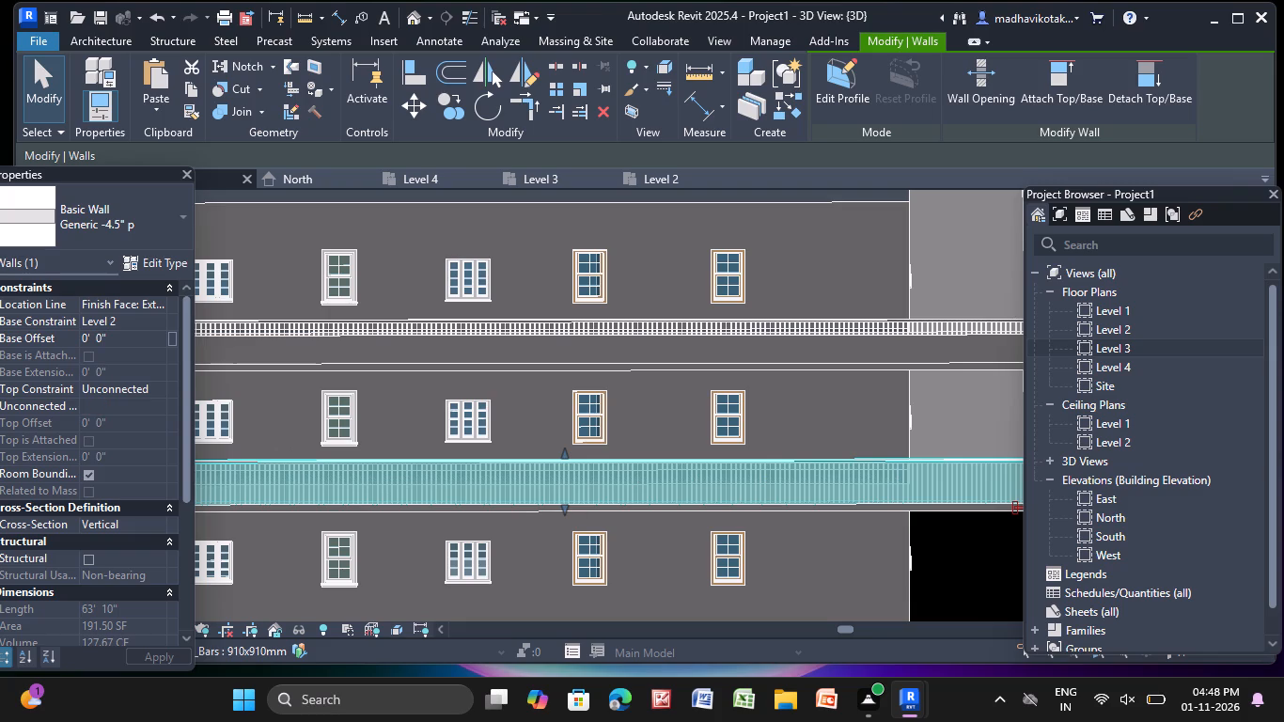
{"action": "type", "text": "2'"}
{"action": "key", "text": "Return"}
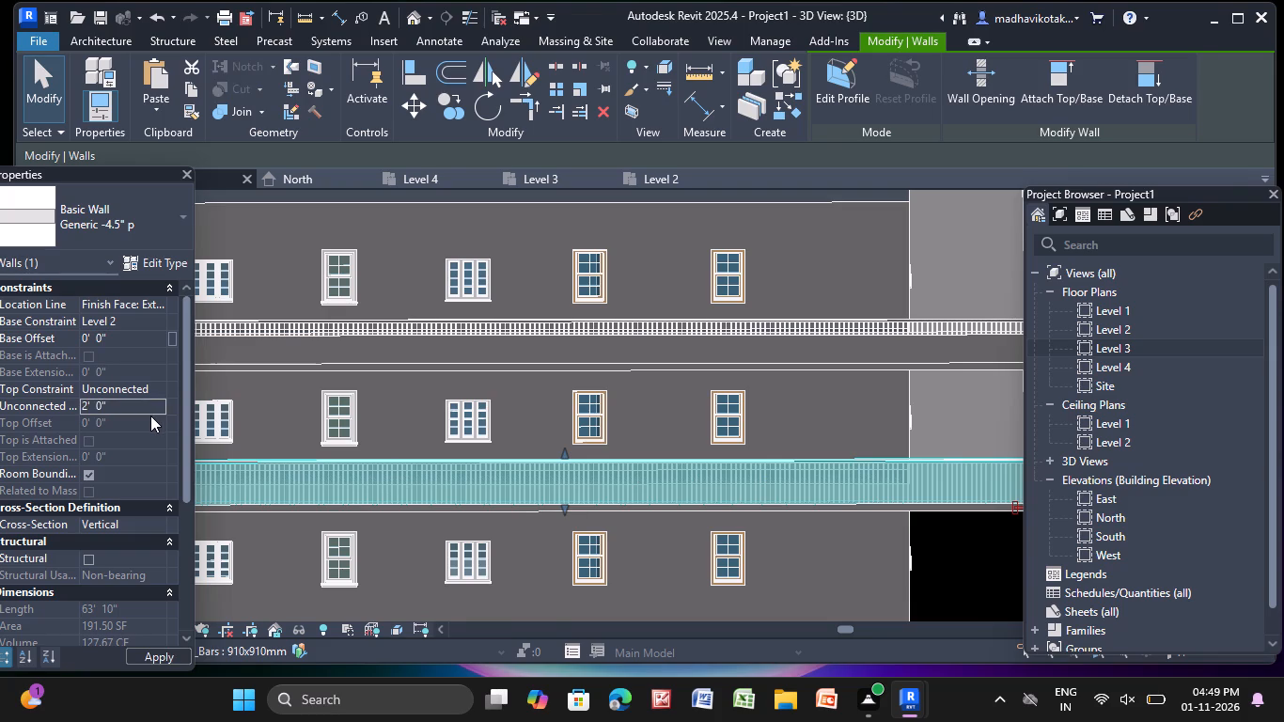
{"action": "key", "text": "Escape"}
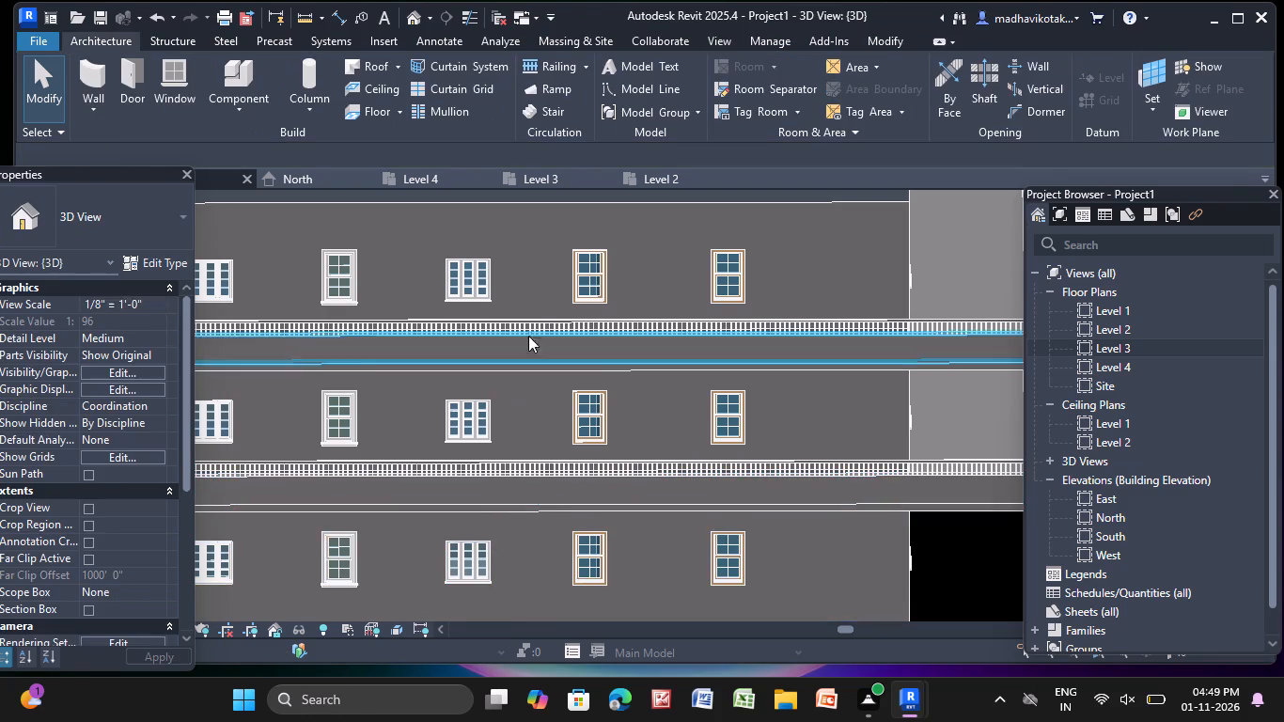
Set the unconnected height of the Level 3 parapet wall on the short side opposite the door side to 2'.
{"action": "scroll", "coordinate": [531, 327], "scroll_direction": "down", "scroll_amount": 6}
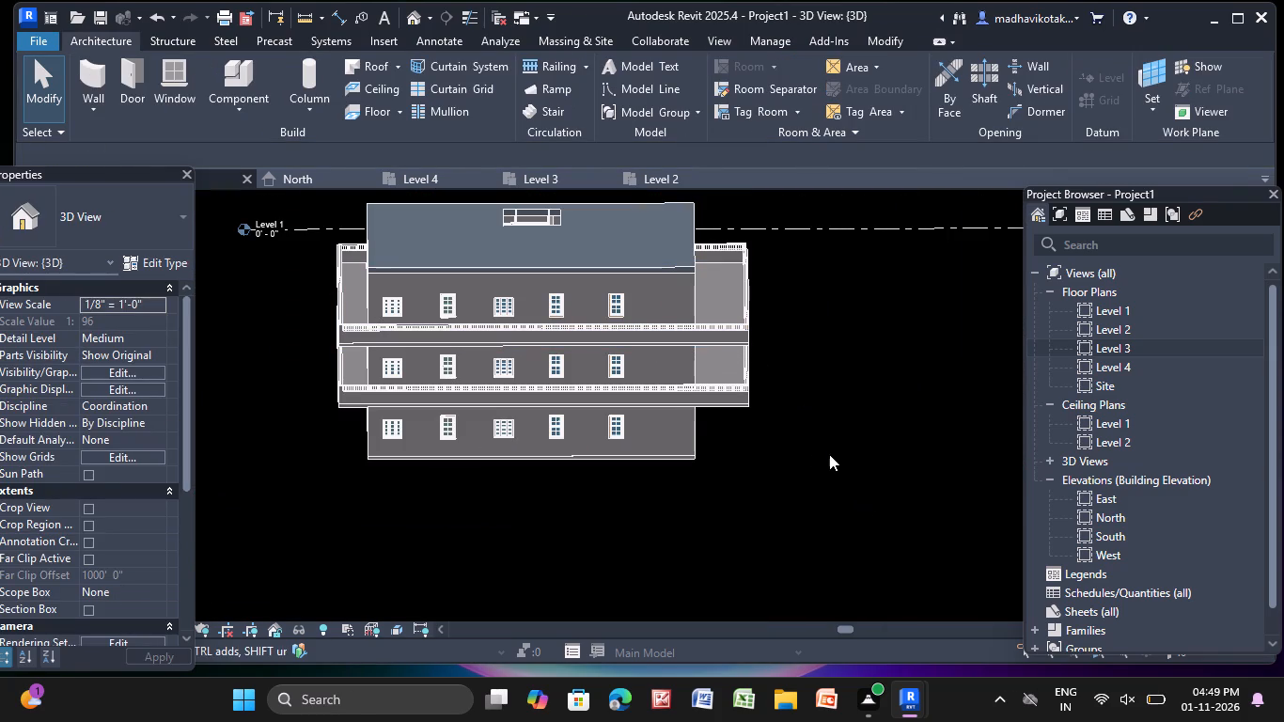
{"action": "middle_click_drag", "start_coordinate": [355, 450], "coordinate": [516, 480]}
{"action": "scroll", "coordinate": [753, 415], "scroll_direction": "up", "scroll_amount": 2}
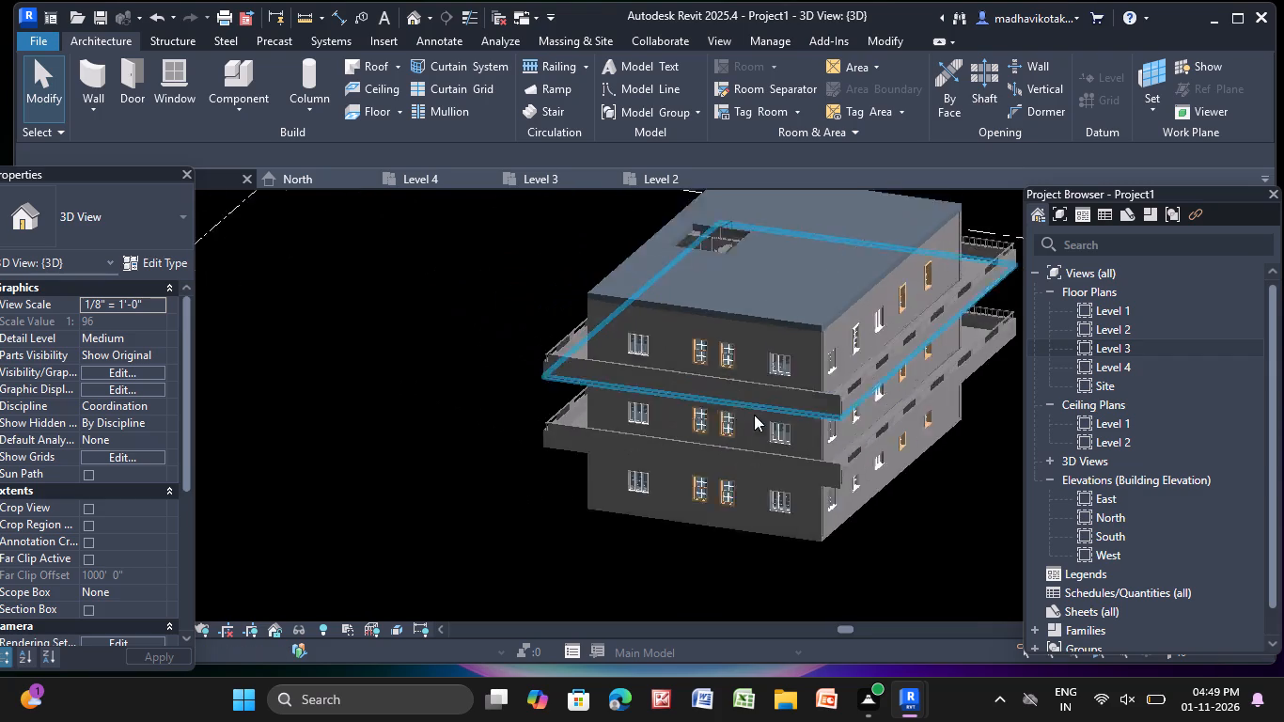
{"action": "scroll", "coordinate": [754, 415], "scroll_direction": "up", "scroll_amount": 4}
{"action": "middle_click_drag", "start_coordinate": [737, 411], "coordinate": [698, 331]}
{"action": "scroll", "coordinate": [702, 299], "scroll_direction": "up", "scroll_amount": 3}
{"action": "left_click", "coordinate": [697, 294]}
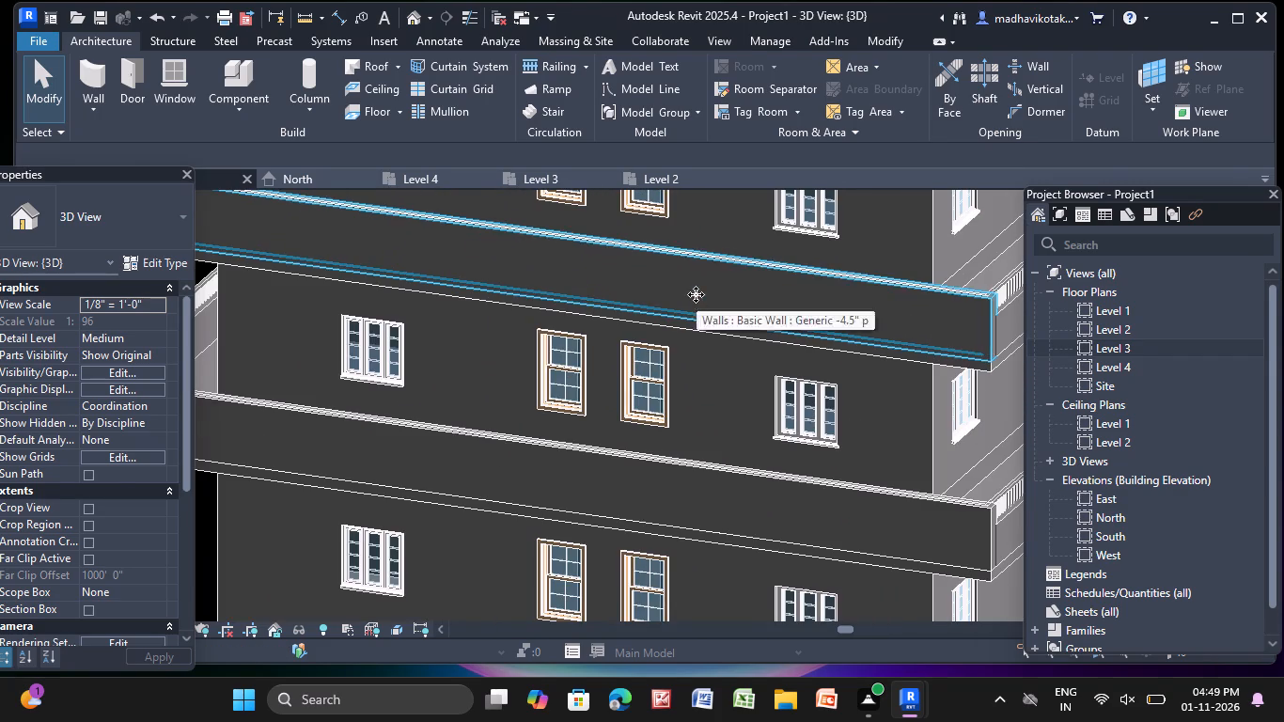
{"action": "left_click", "coordinate": [143, 403]}
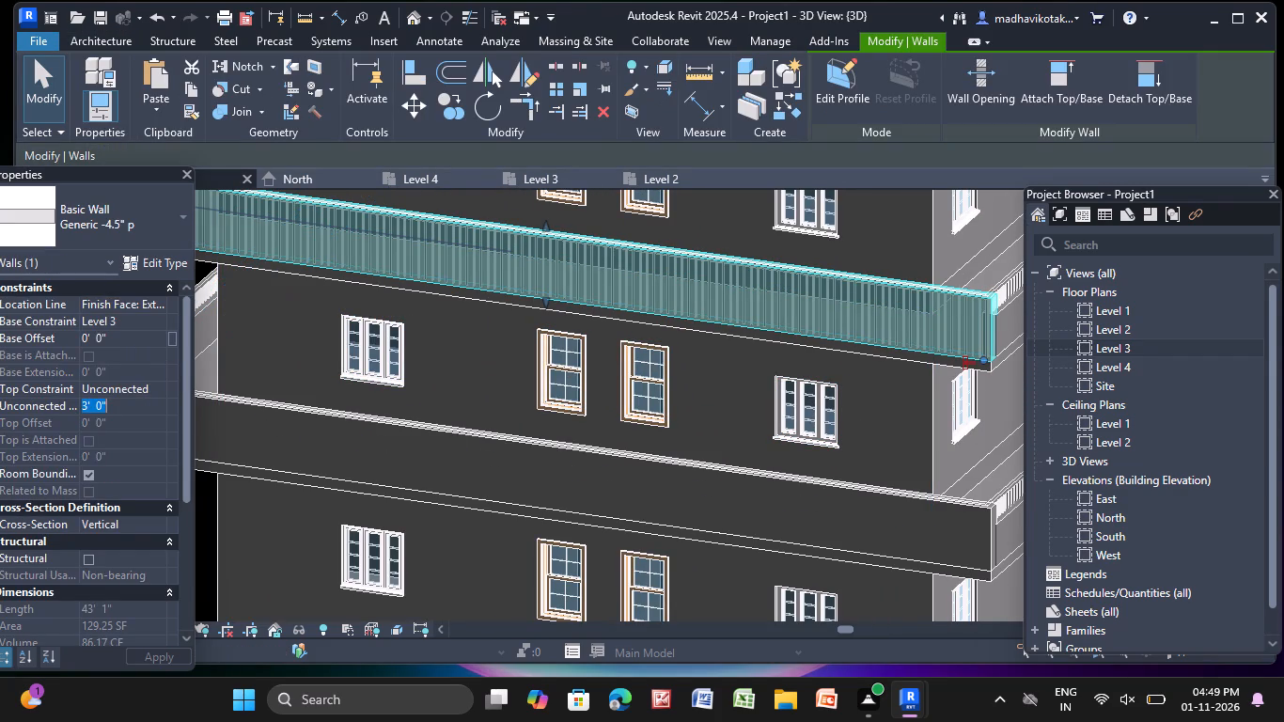
{"action": "key", "text": "BackSpace"}
{"action": "type", "text": "2'"}
{"action": "key", "text": "Return"}
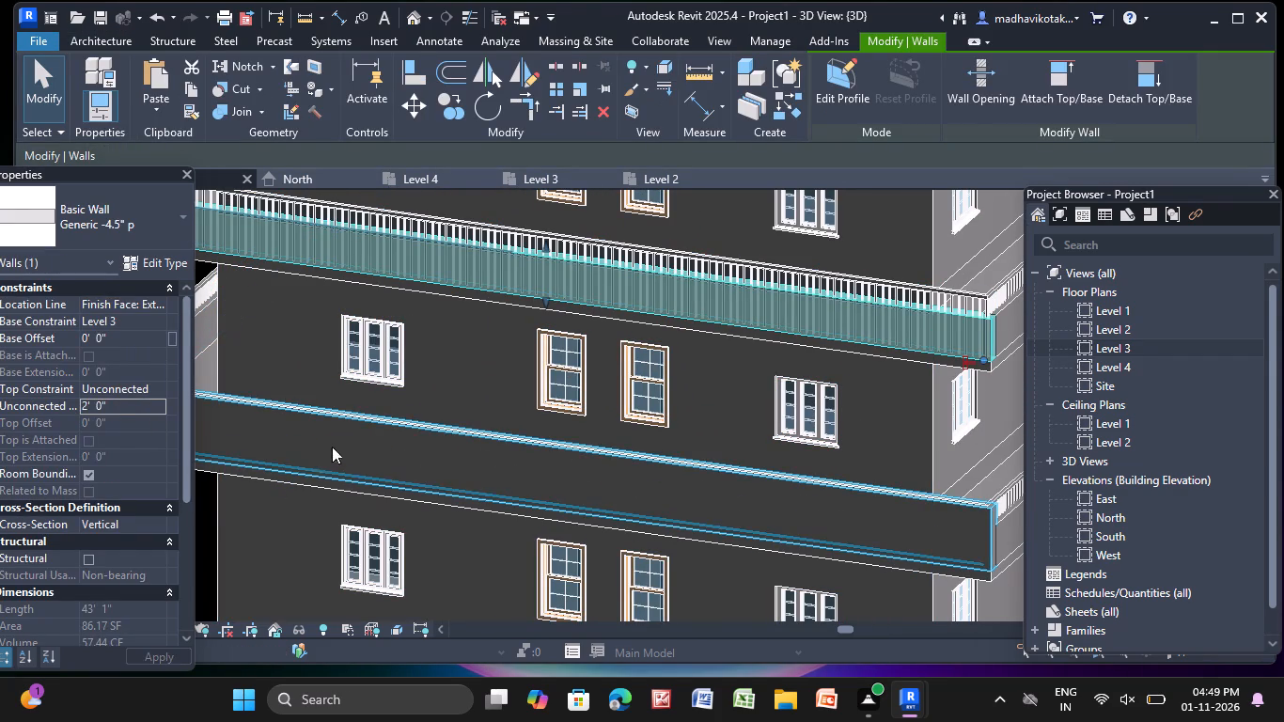
{"action": "key", "text": "Escape"}
Set the unconnected height of the Level 2 parapet wall on the short side opposite the door side to 2'.
{"action": "left_click", "coordinate": [333, 454]}
{"action": "left_click", "coordinate": [132, 407]}
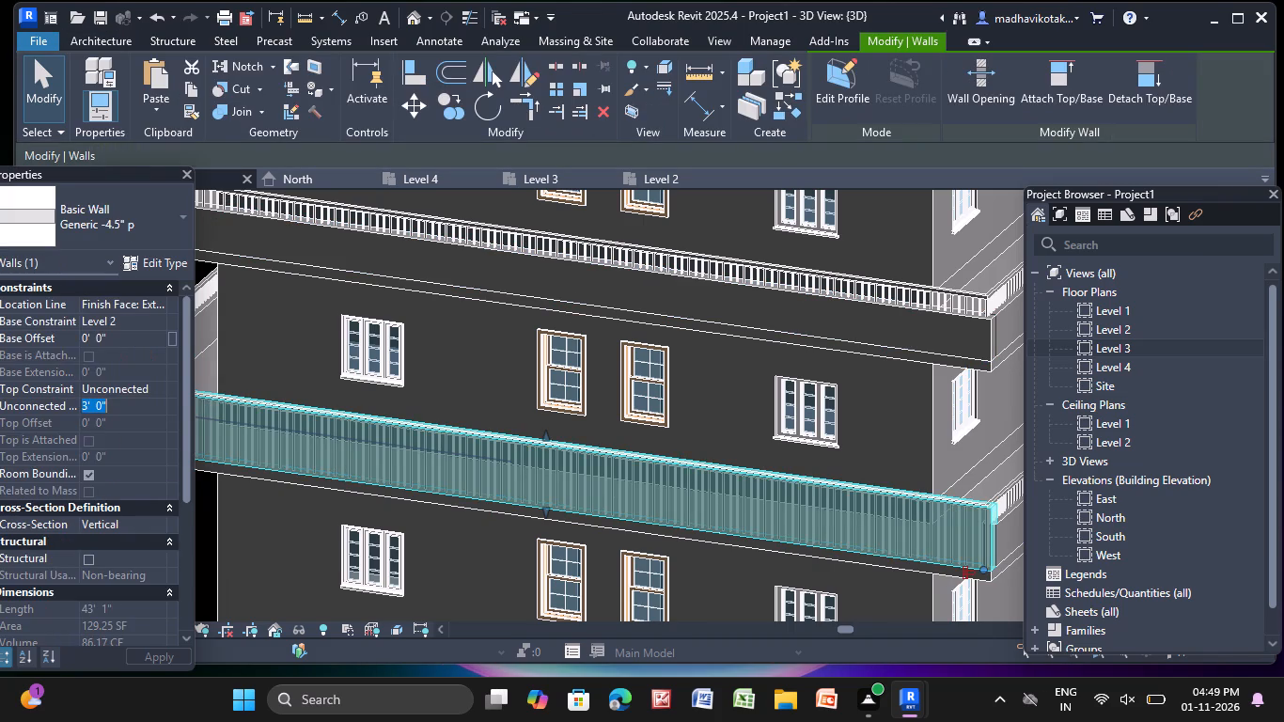
{"action": "key", "text": "BackSpace"}
{"action": "key", "text": "2"}
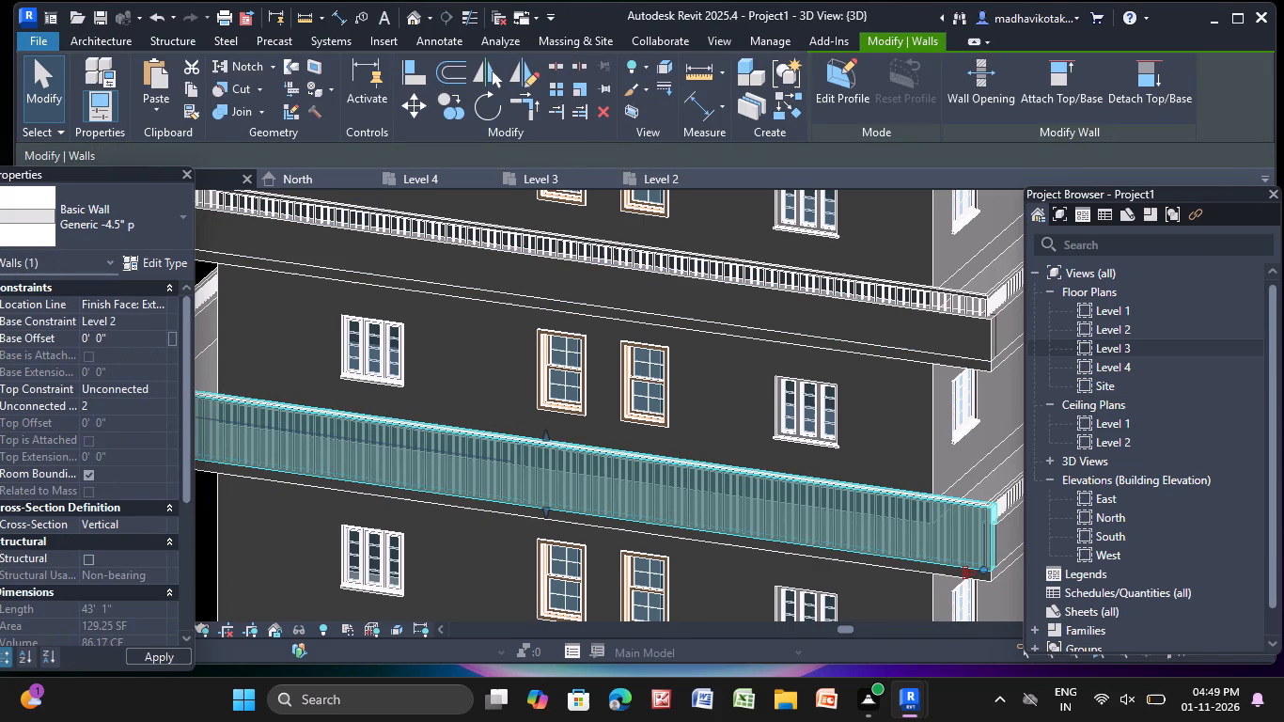
{"action": "key", "text": "apostrophe"}
{"action": "key", "text": "Return"}
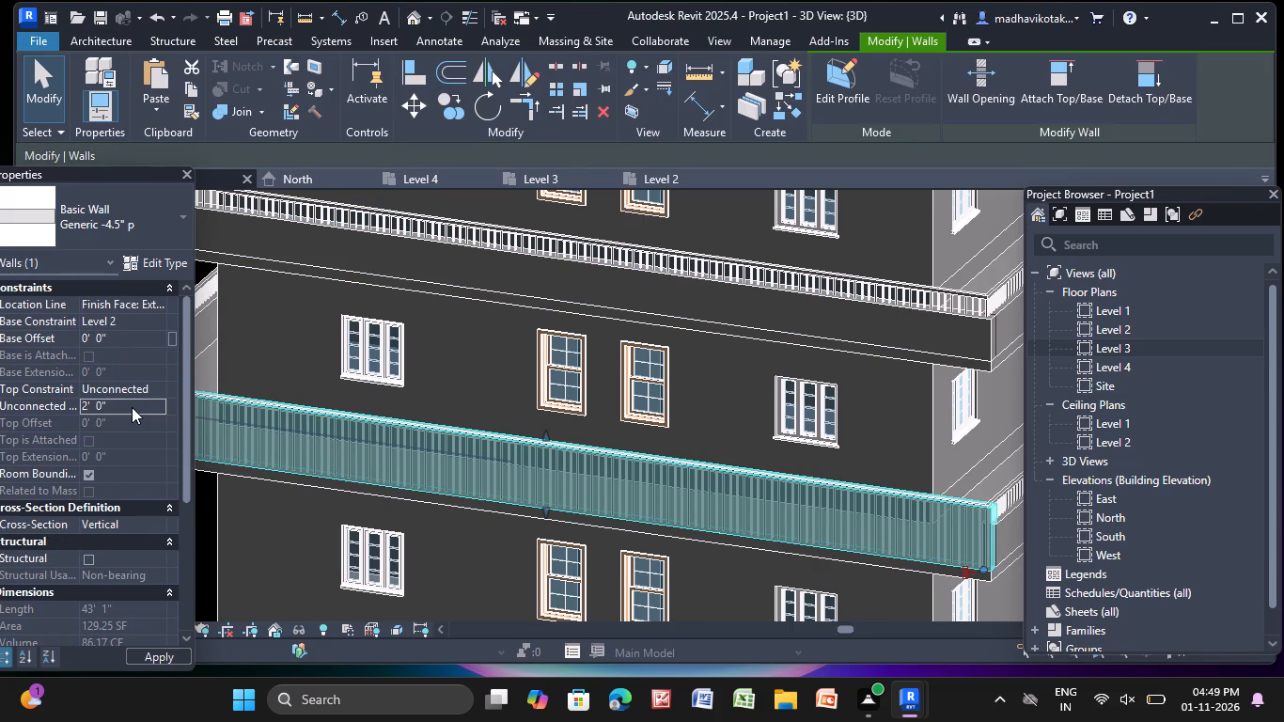
{"action": "key", "text": "Escape"}
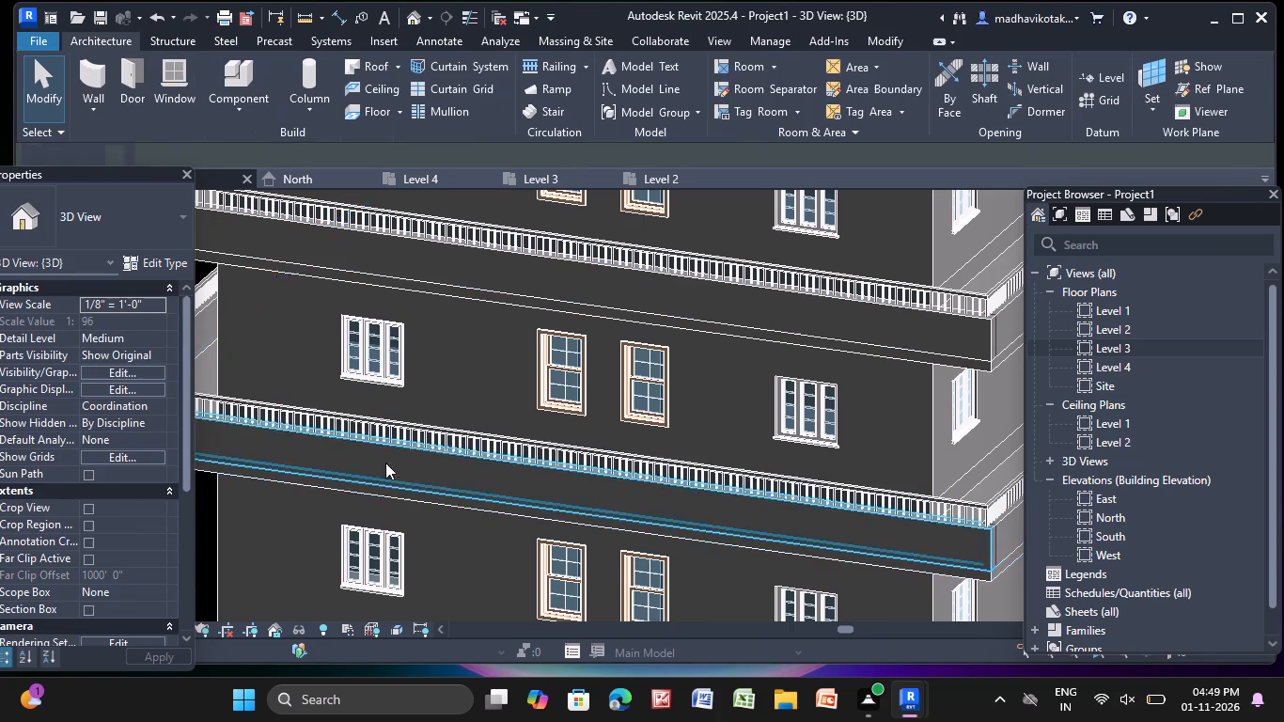
Examine the lowered parapets and their railings around the whole building in the 3D view.
{"action": "scroll", "coordinate": [431, 400], "scroll_direction": "down", "scroll_amount": 6}
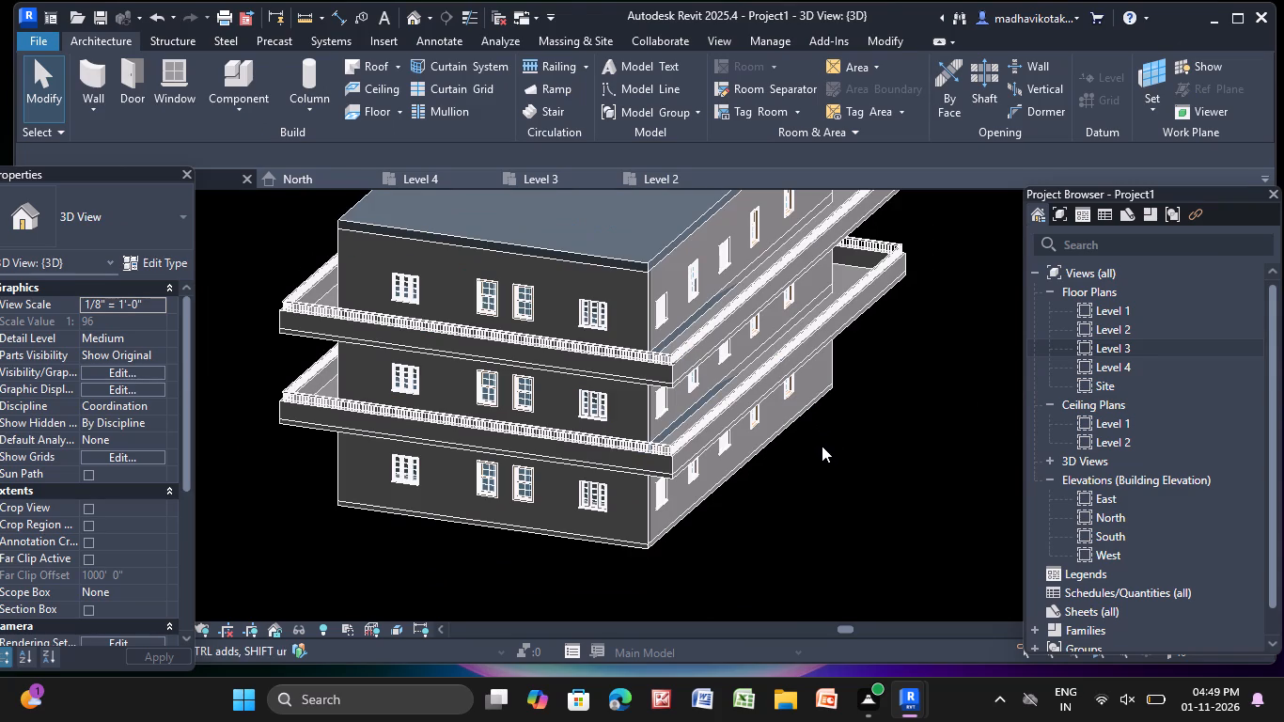
{"action": "middle_click_drag", "start_coordinate": [822, 446], "coordinate": [493, 487]}
{"action": "scroll", "coordinate": [498, 456], "scroll_direction": "down", "scroll_amount": 4}
{"action": "middle_click_drag", "start_coordinate": [504, 454], "coordinate": [509, 497]}
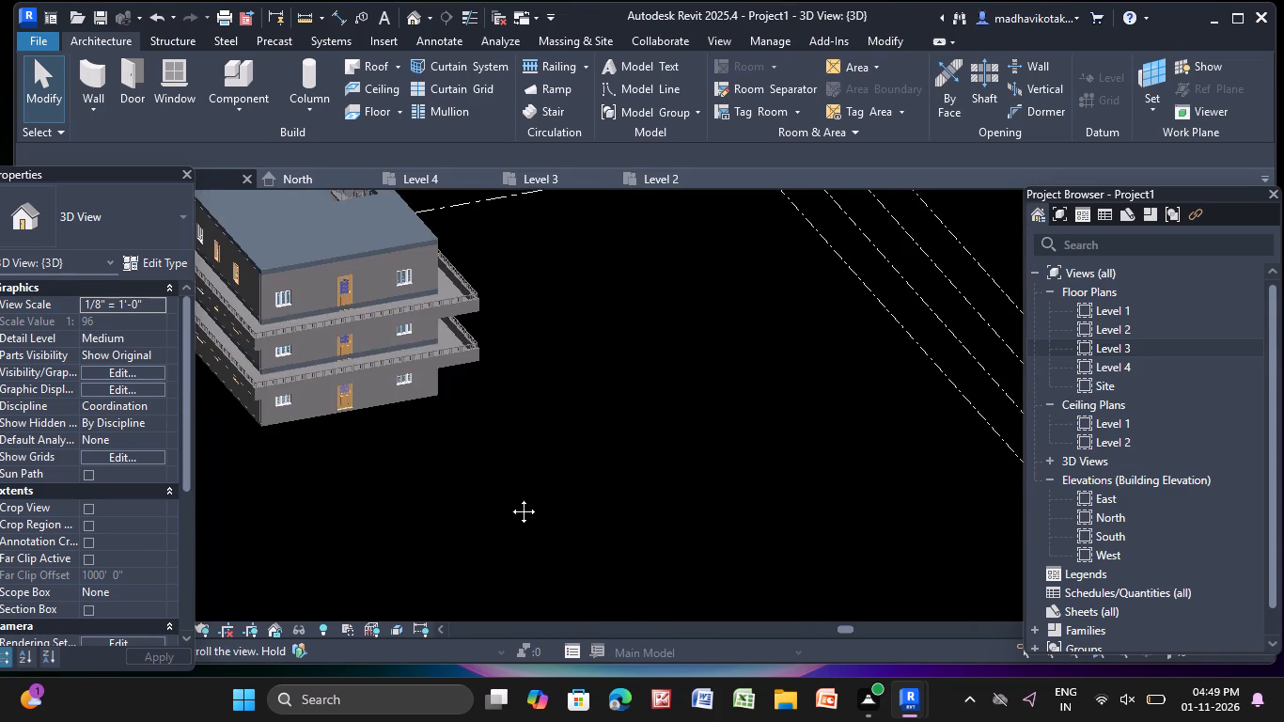
{"action": "middle_click_drag", "start_coordinate": [509, 497], "coordinate": [507, 514]}
{"action": "middle_click_drag", "start_coordinate": [504, 513], "coordinate": [438, 408], "text": "shift"}
{"action": "middle_click_drag", "start_coordinate": [451, 362], "coordinate": [585, 416]}
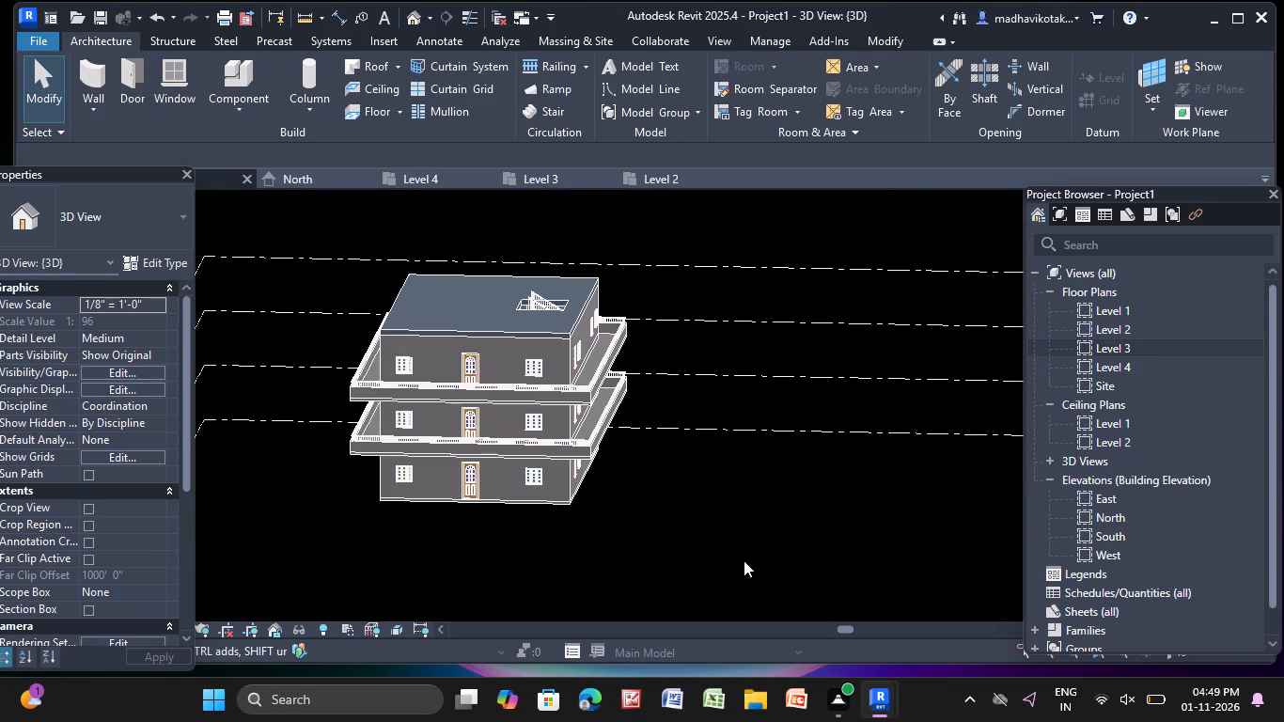
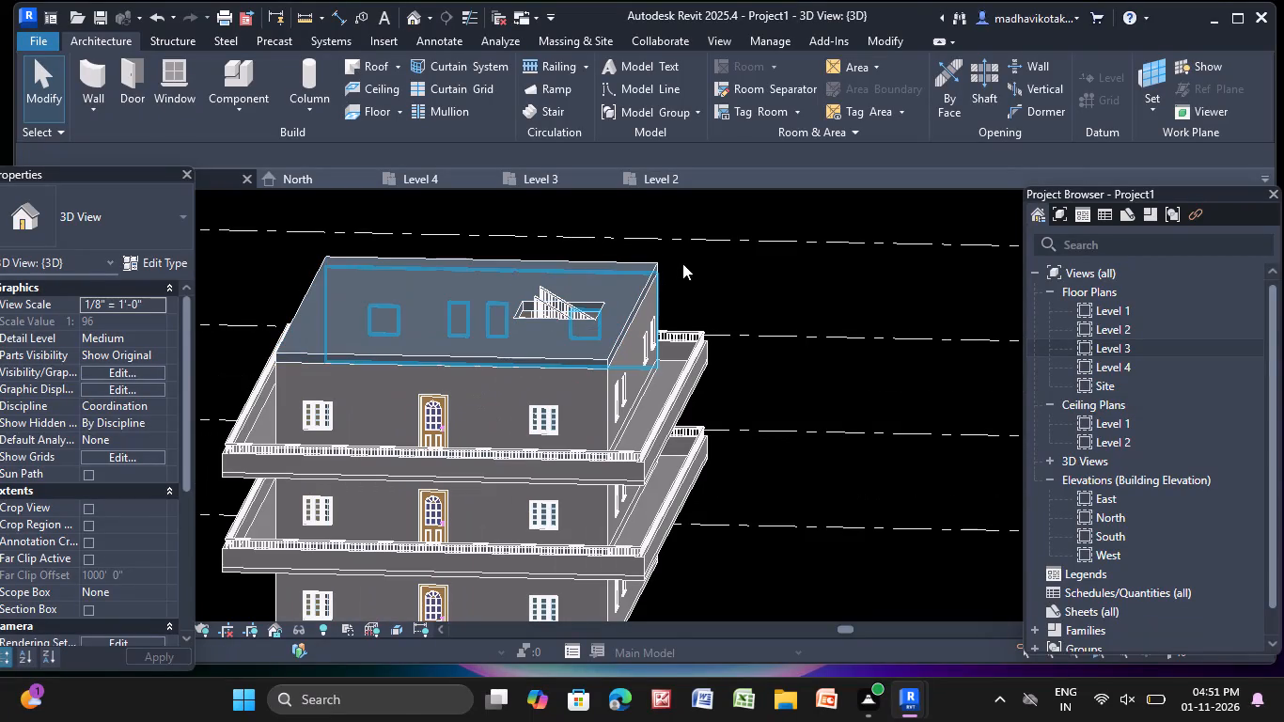
Draw a rectangular Generic -4.5" p parapet wall, 3' high, around the outer edge of the Level 4 roof slab and show it in 3D.
{"action": "double_click", "coordinate": [1136, 367]}
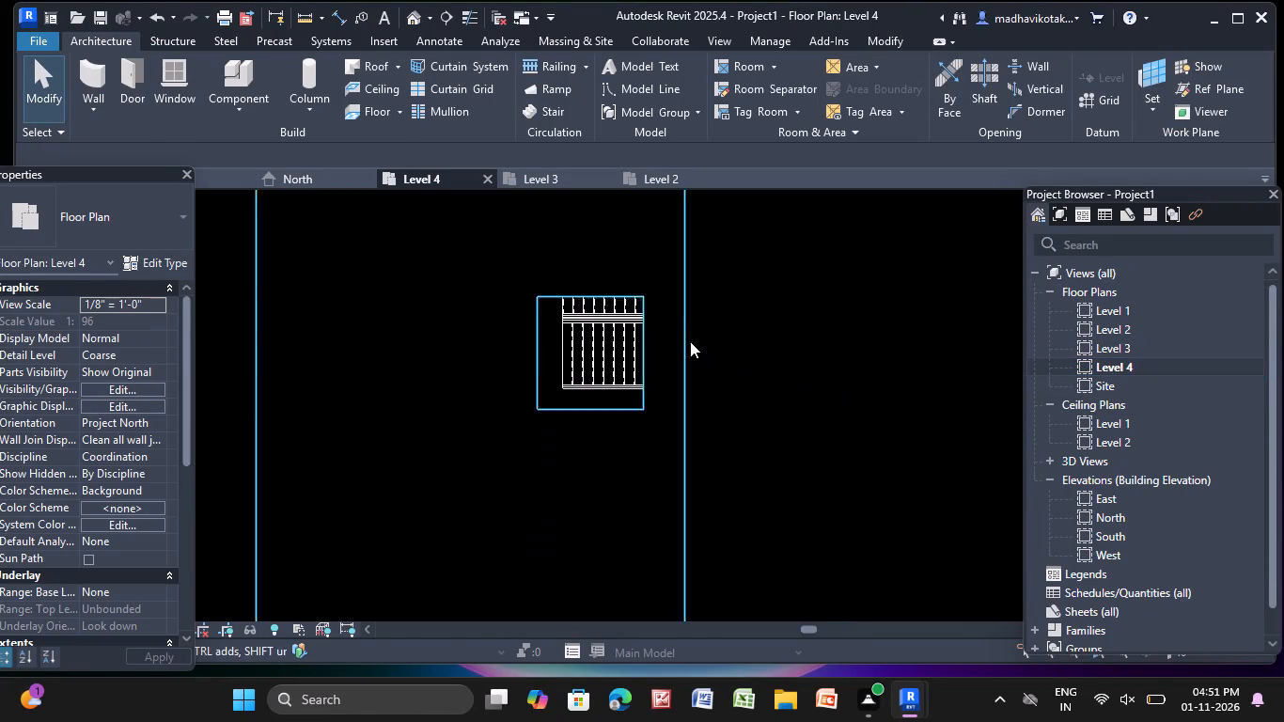
{"action": "scroll", "coordinate": [689, 341], "scroll_direction": "down", "scroll_amount": 7}
{"action": "middle_click_drag", "start_coordinate": [681, 335], "coordinate": [673, 368]}
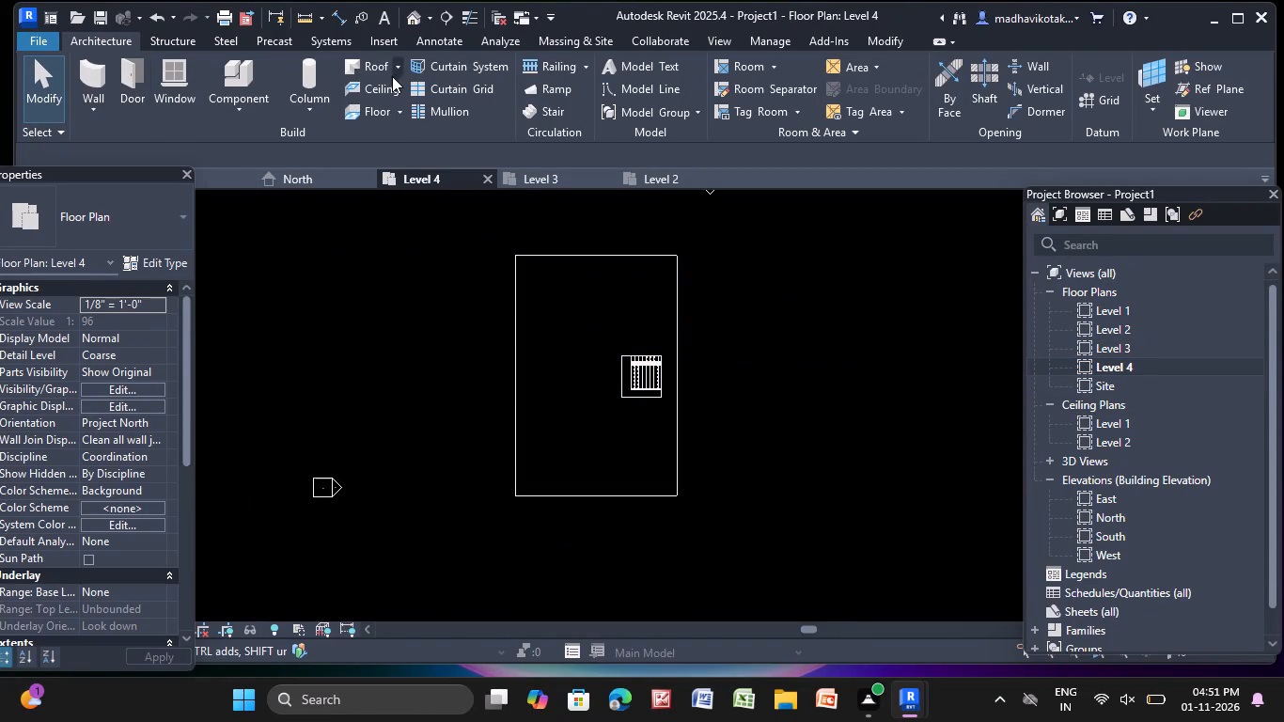
{"action": "left_click", "coordinate": [102, 70]}
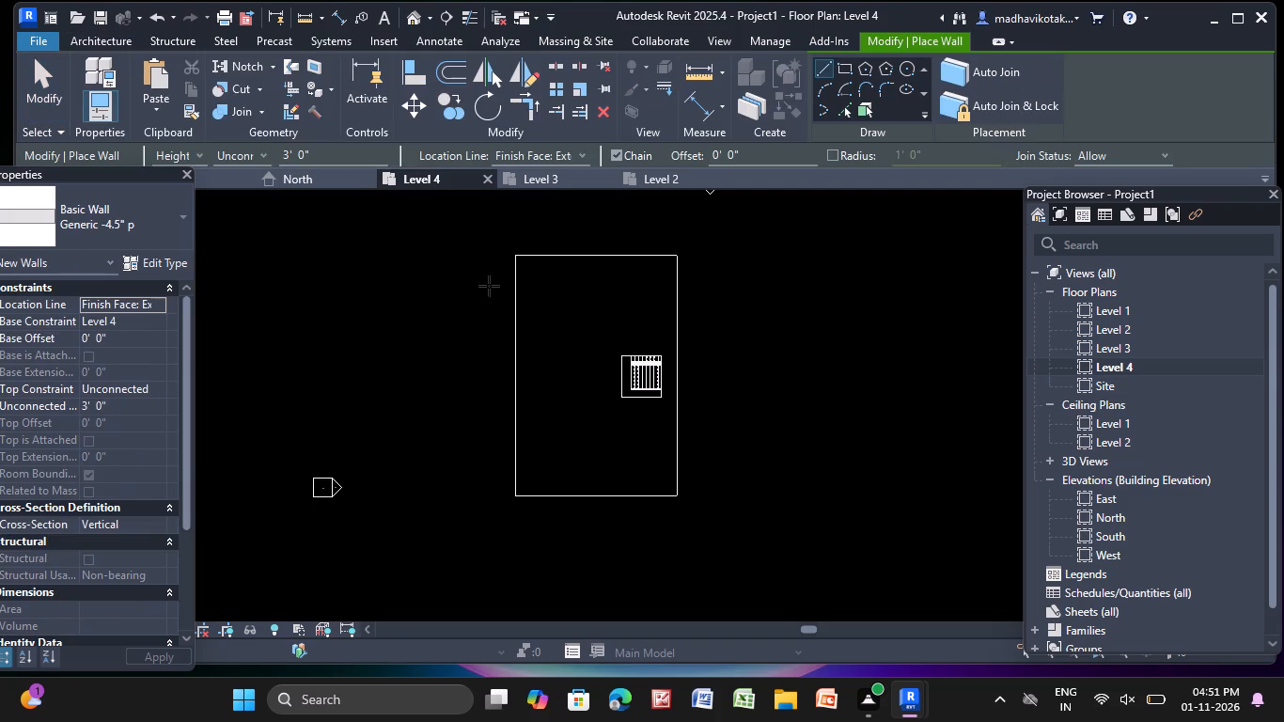
{"action": "left_click", "coordinate": [845, 63]}
{"action": "scroll", "coordinate": [531, 245], "scroll_direction": "up", "scroll_amount": 7}
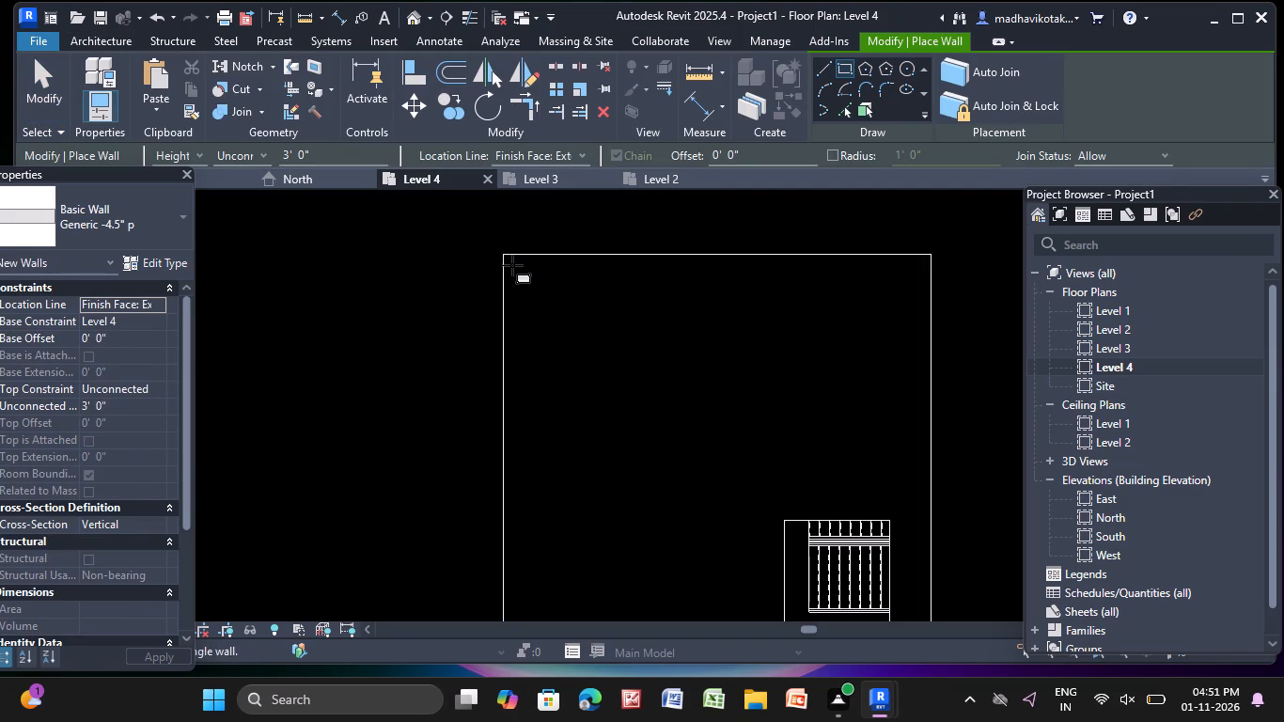
{"action": "left_click", "coordinate": [503, 254]}
{"action": "middle_click_drag", "start_coordinate": [748, 452], "coordinate": [593, 219]}
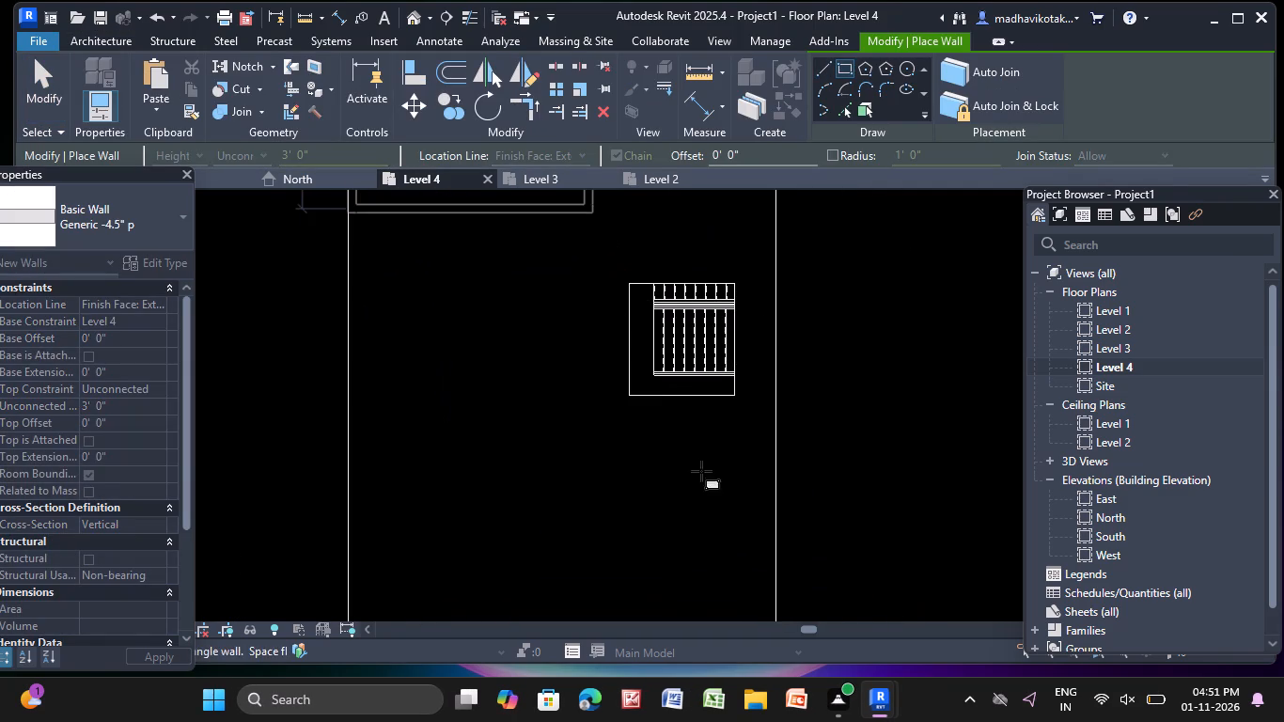
{"action": "middle_click_drag", "start_coordinate": [726, 539], "coordinate": [752, 390]}
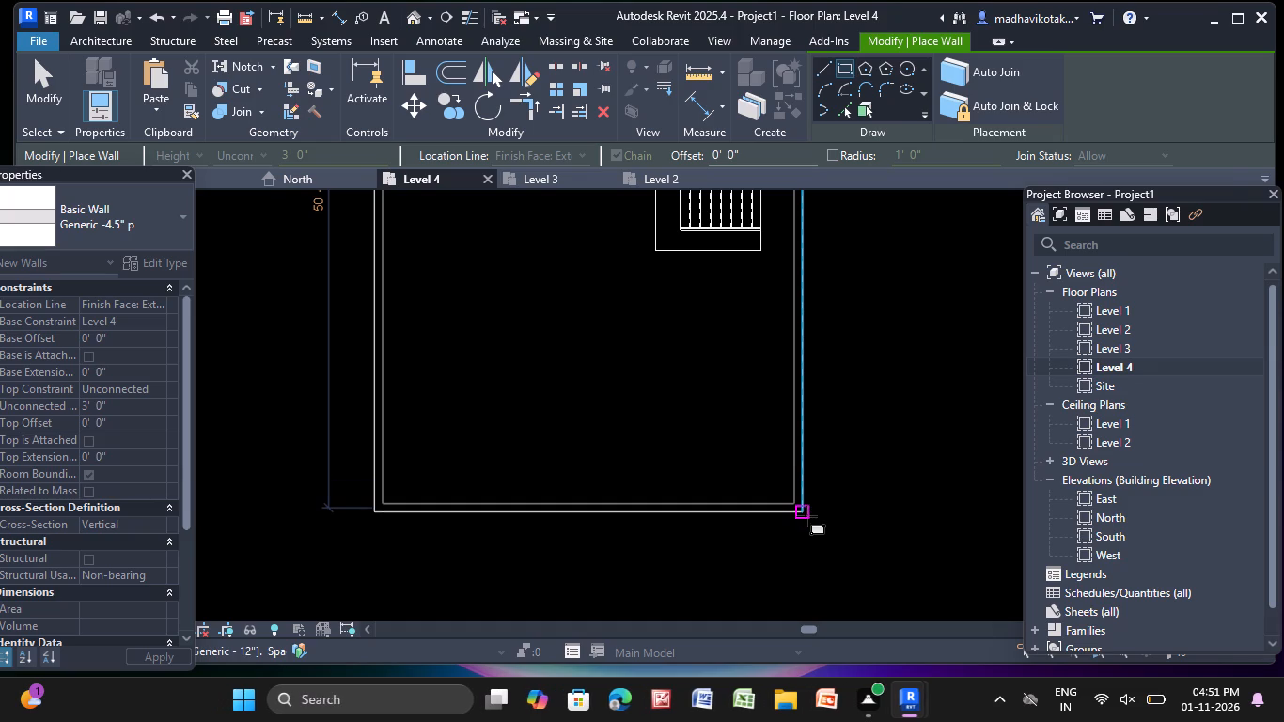
{"action": "left_click", "coordinate": [808, 516]}
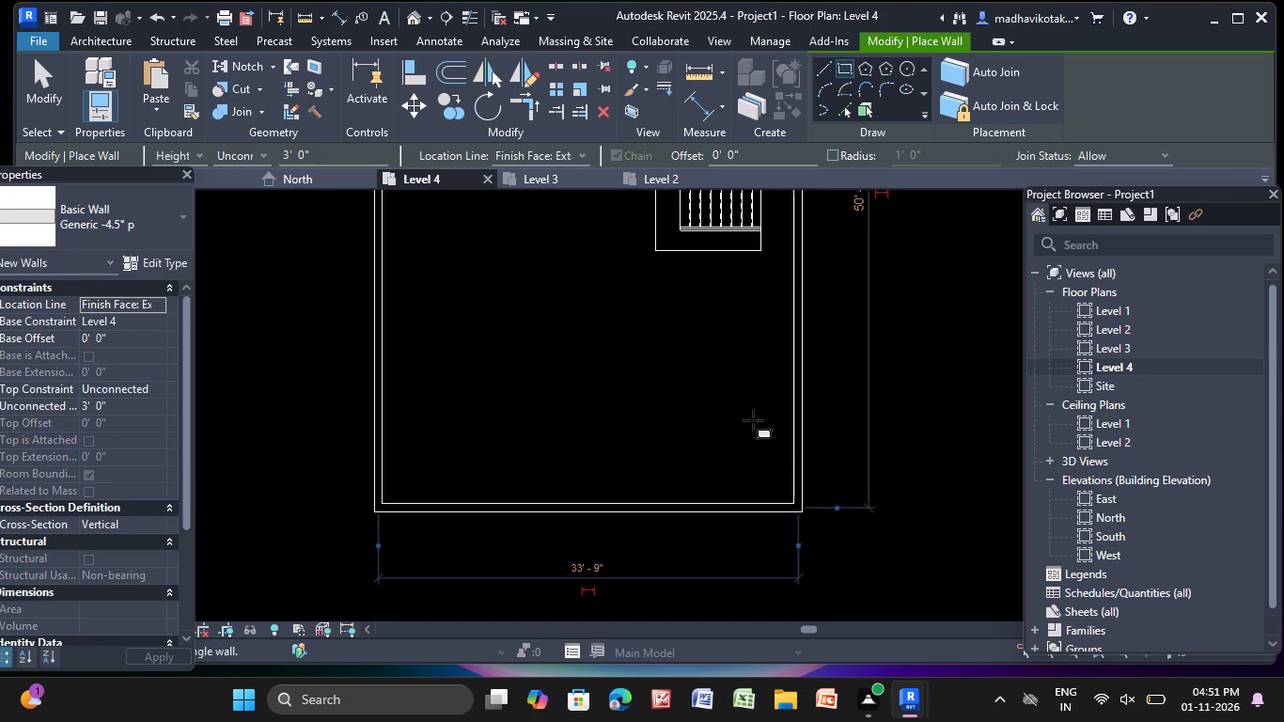
{"action": "key", "text": "Escape"}
{"action": "key", "text": "Escape"}
{"action": "key", "text": "Escape"}
{"action": "left_click", "coordinate": [410, 8]}
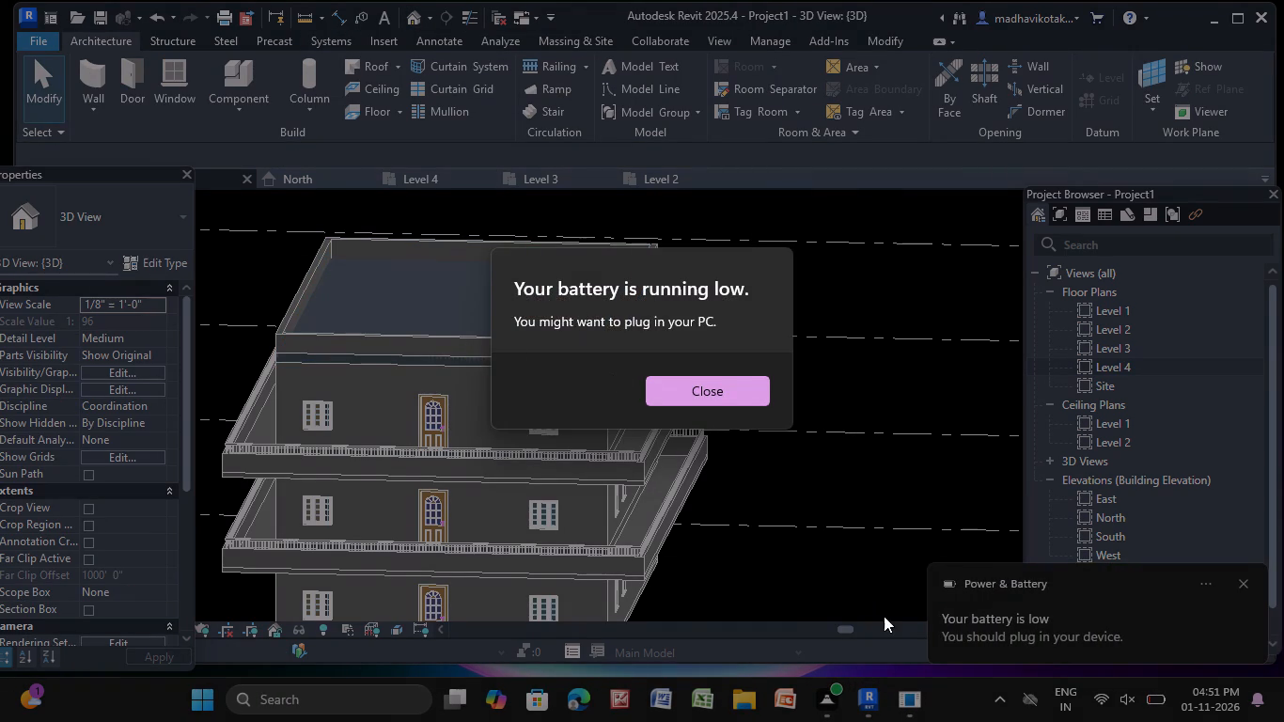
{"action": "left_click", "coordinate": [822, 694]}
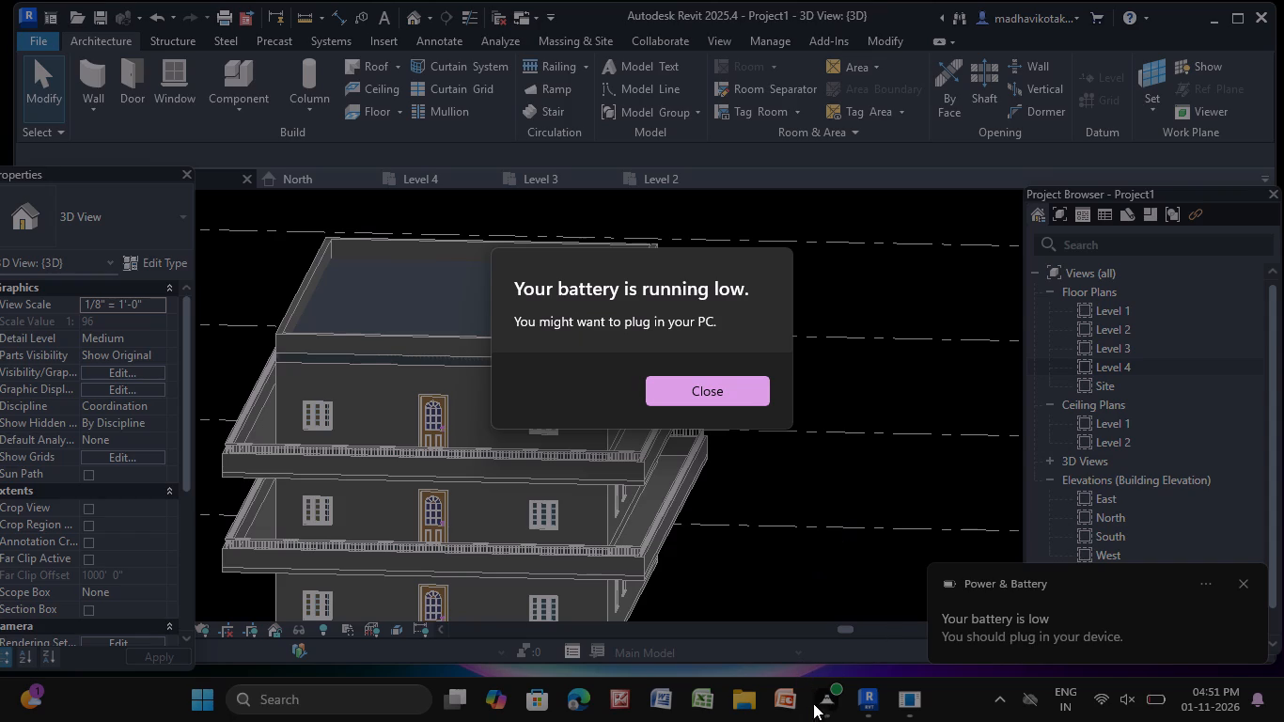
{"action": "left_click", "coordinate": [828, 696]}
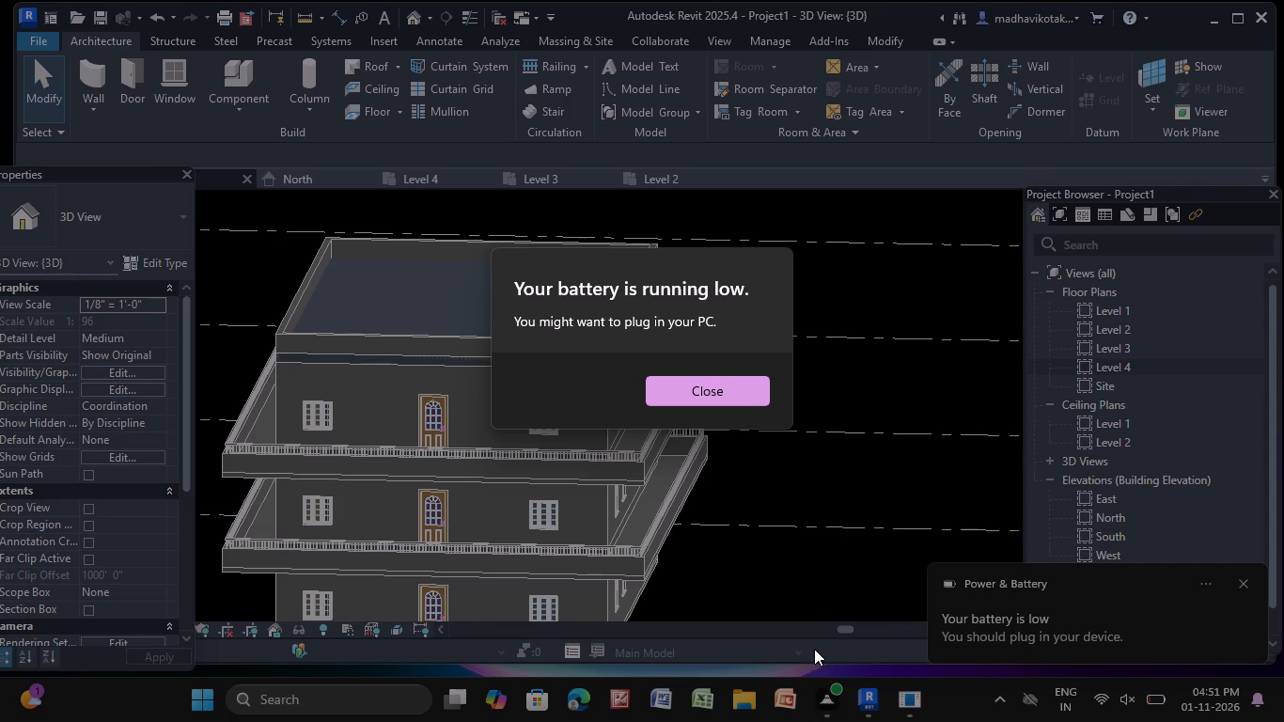
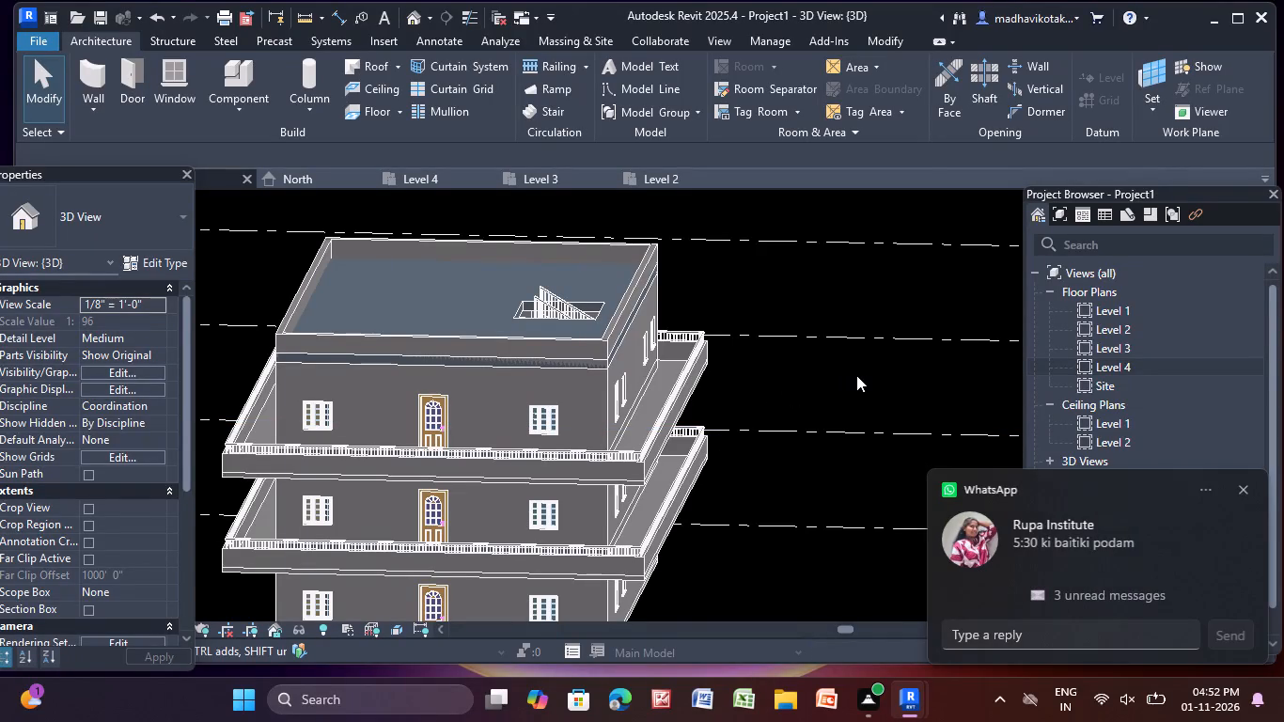
Inspect the building's roof parapet, railings and facades in 3D from several sides.
{"action": "scroll", "coordinate": [853, 369], "scroll_direction": "down", "scroll_amount": 1}
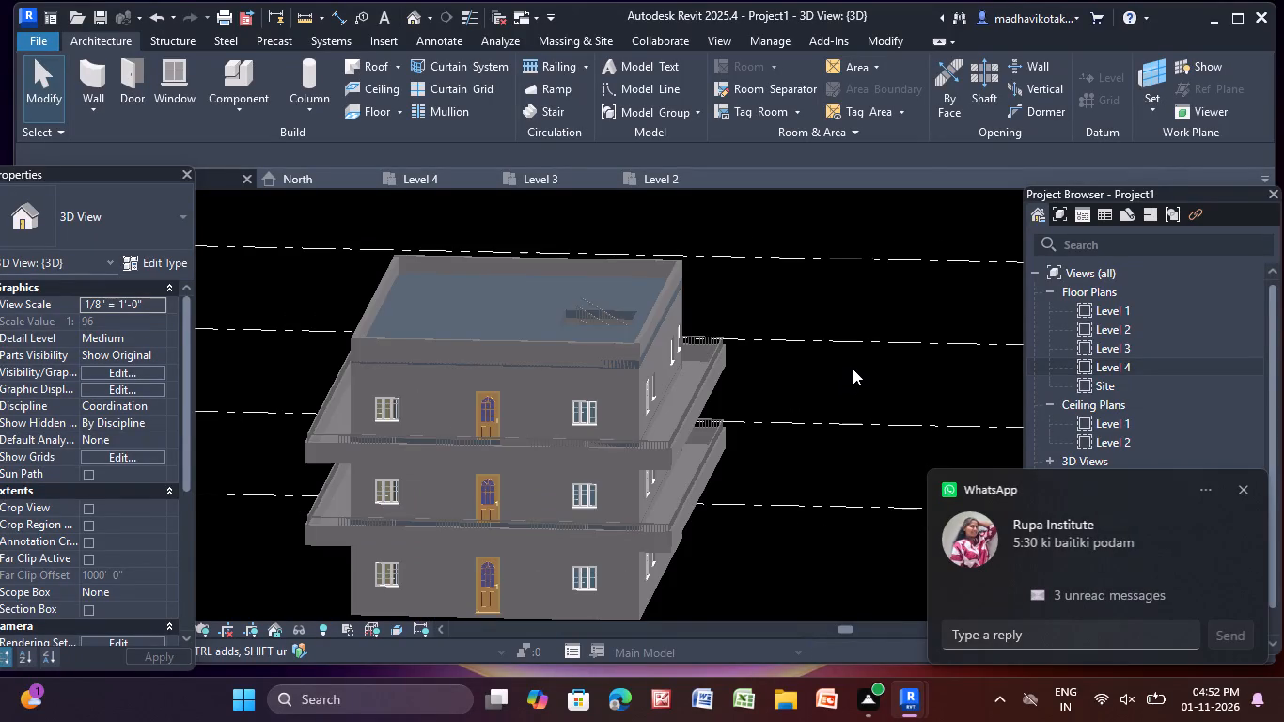
{"action": "middle_click_drag", "start_coordinate": [840, 378], "coordinate": [848, 375]}
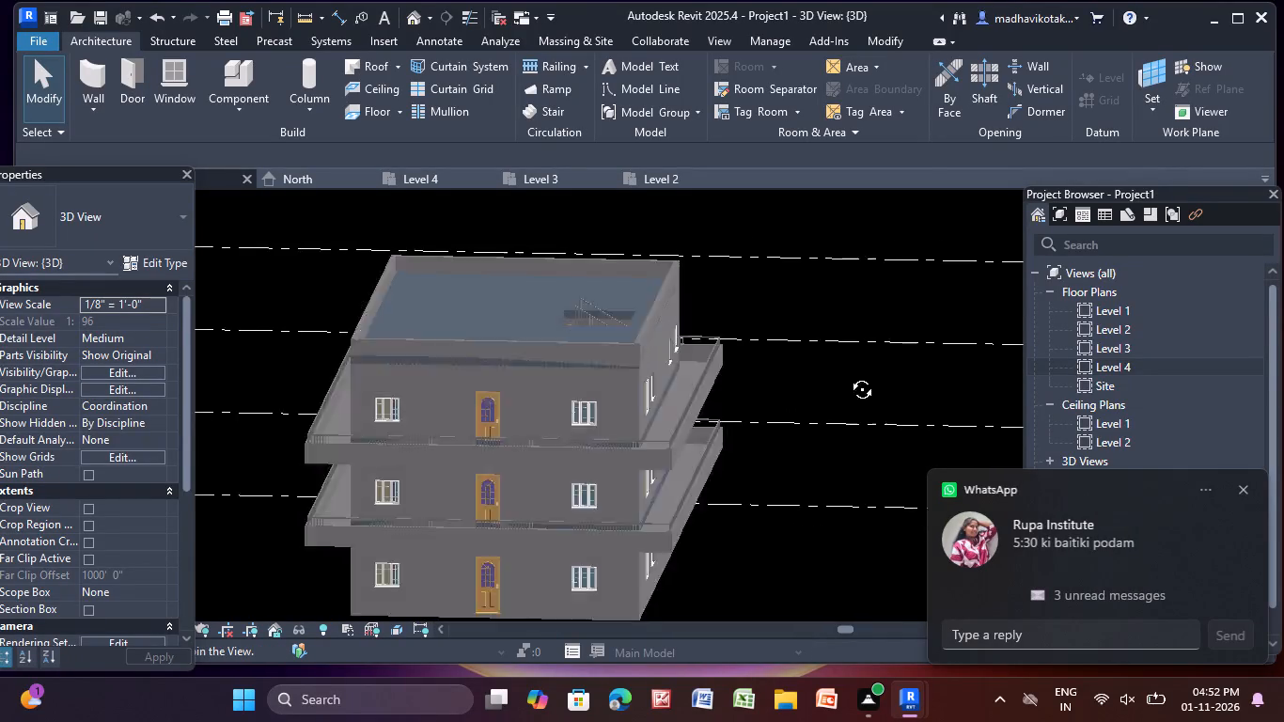
{"action": "middle_click_drag", "start_coordinate": [848, 375], "coordinate": [783, 368]}
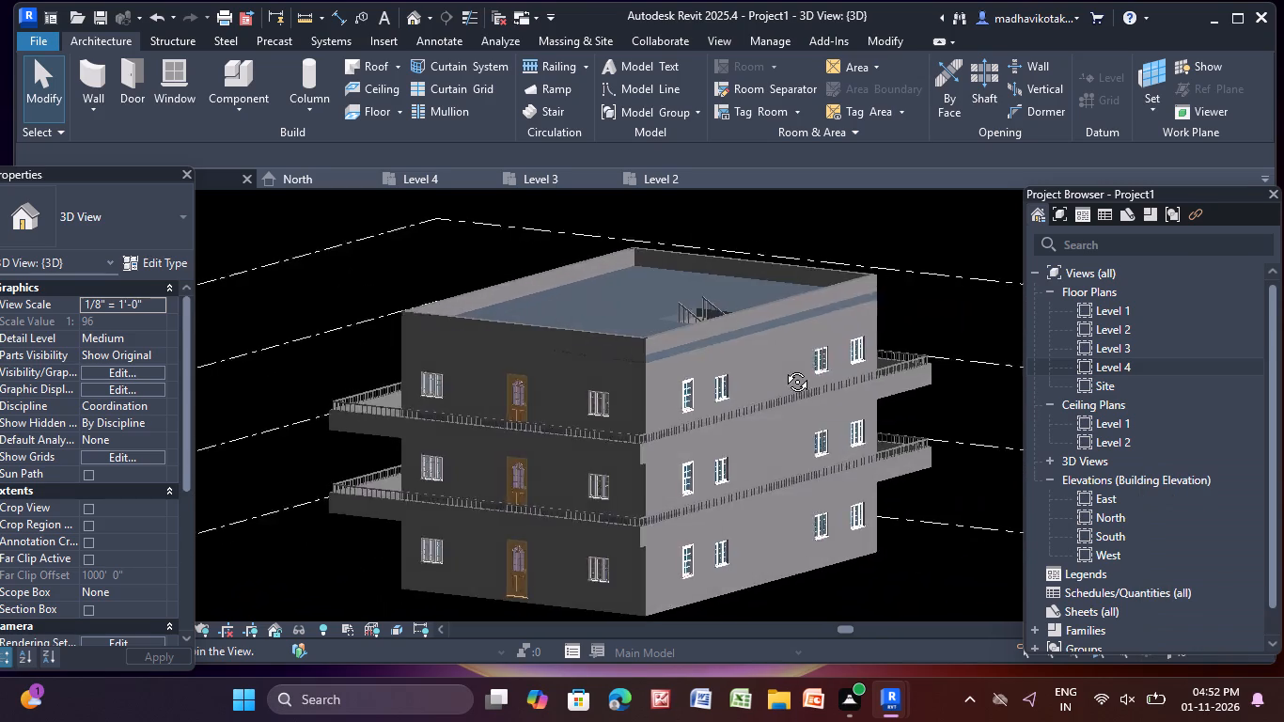
{"action": "middle_click_drag", "start_coordinate": [783, 368], "coordinate": [850, 375]}
{"action": "scroll", "coordinate": [650, 300], "scroll_direction": "up", "scroll_amount": 3}
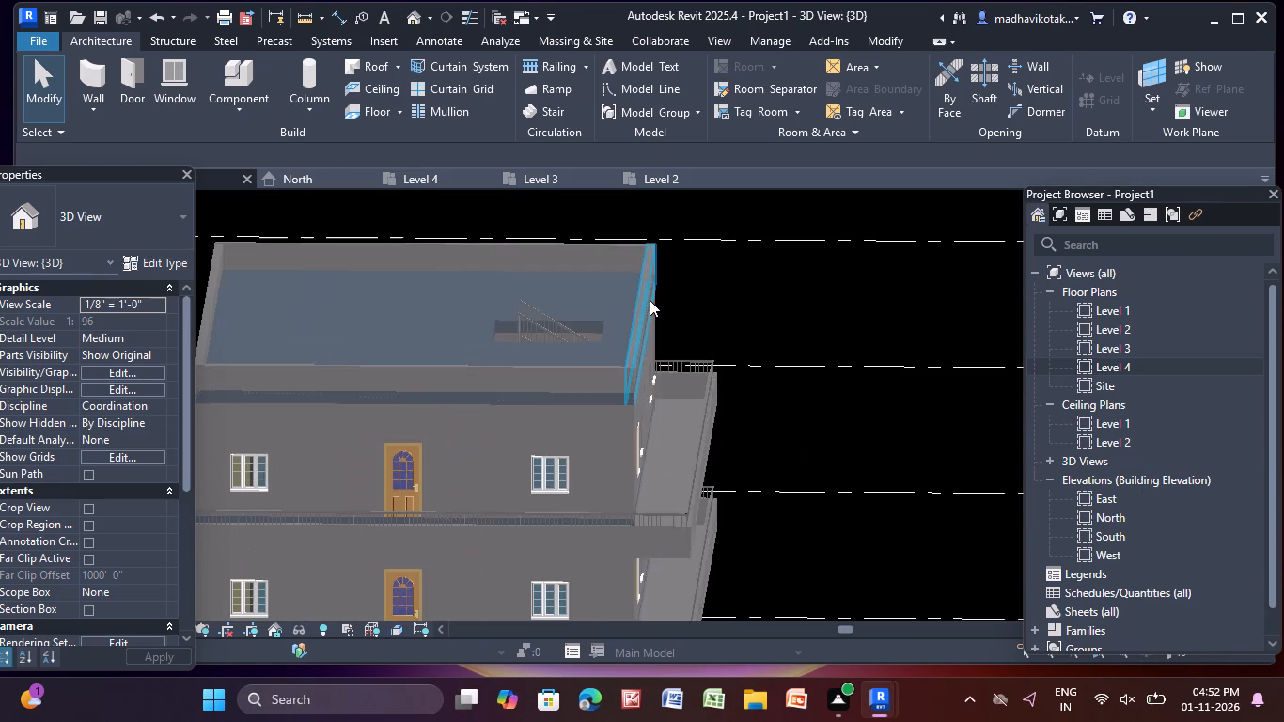
{"action": "scroll", "coordinate": [653, 307], "scroll_direction": "down", "scroll_amount": 1}
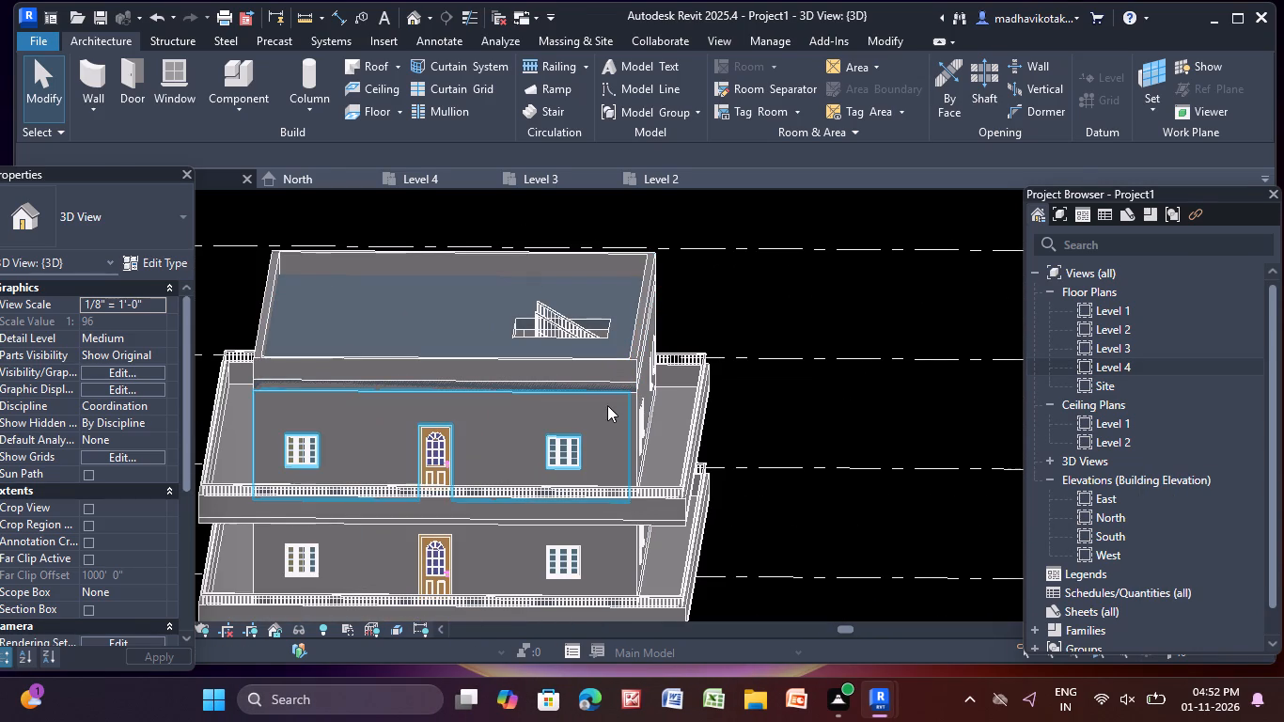
{"action": "middle_click_drag", "start_coordinate": [584, 418], "coordinate": [669, 252]}
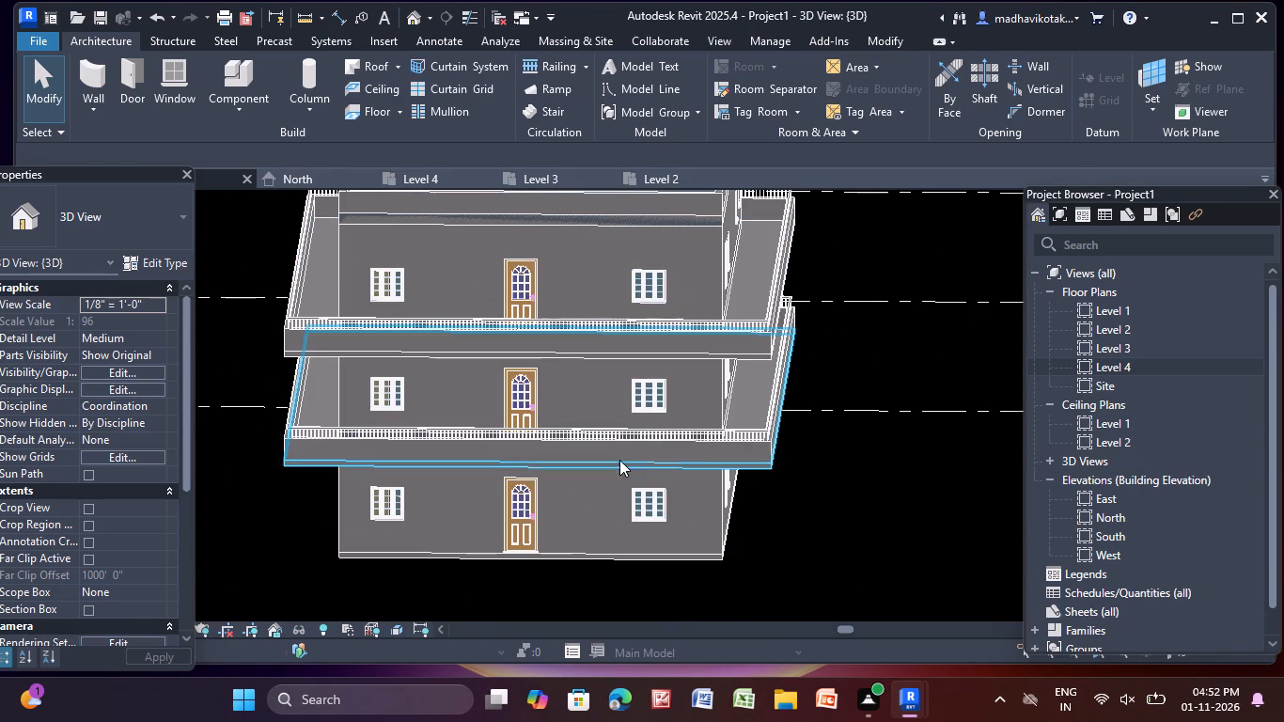
In the Level 1 floor plan, sketch a rectangular Generic - 12" floor boundary about 62' by 70' around the building.
{"action": "double_click", "coordinate": [1132, 315]}
{"action": "scroll", "coordinate": [592, 404], "scroll_direction": "down", "scroll_amount": 11}
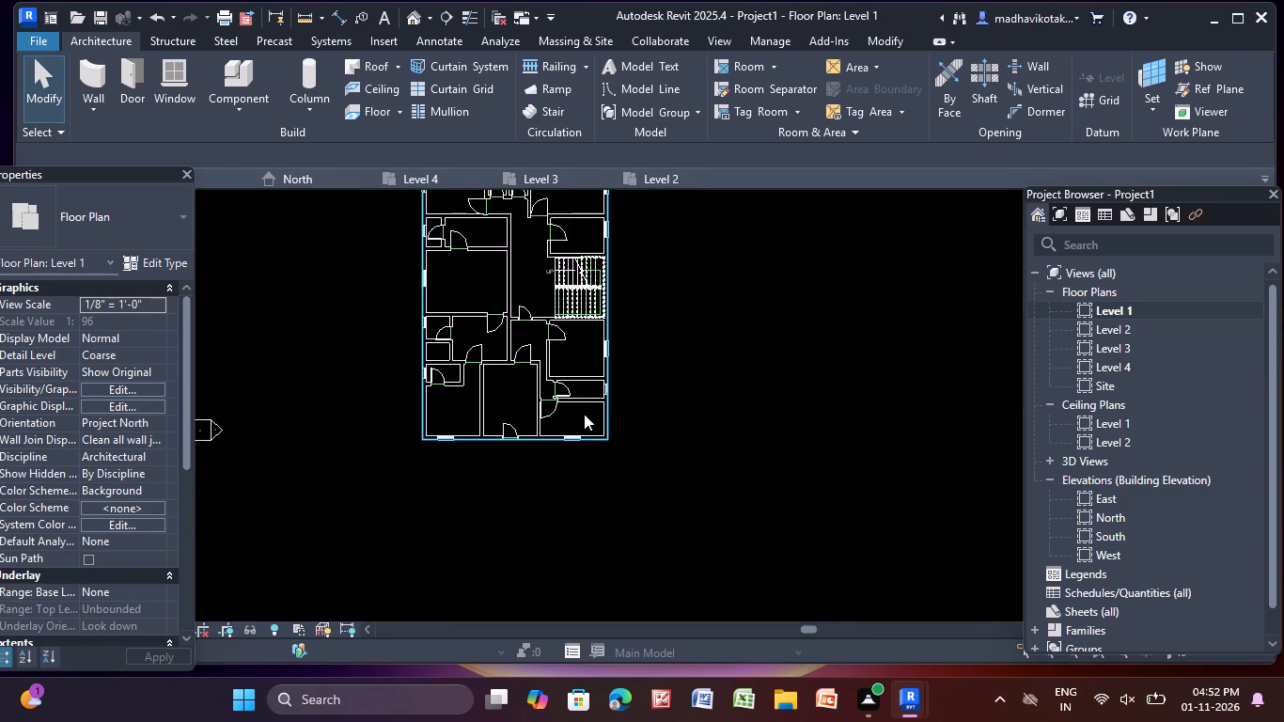
{"action": "middle_click_drag", "start_coordinate": [584, 417], "coordinate": [576, 480]}
{"action": "middle_click_drag", "start_coordinate": [569, 425], "coordinate": [562, 440]}
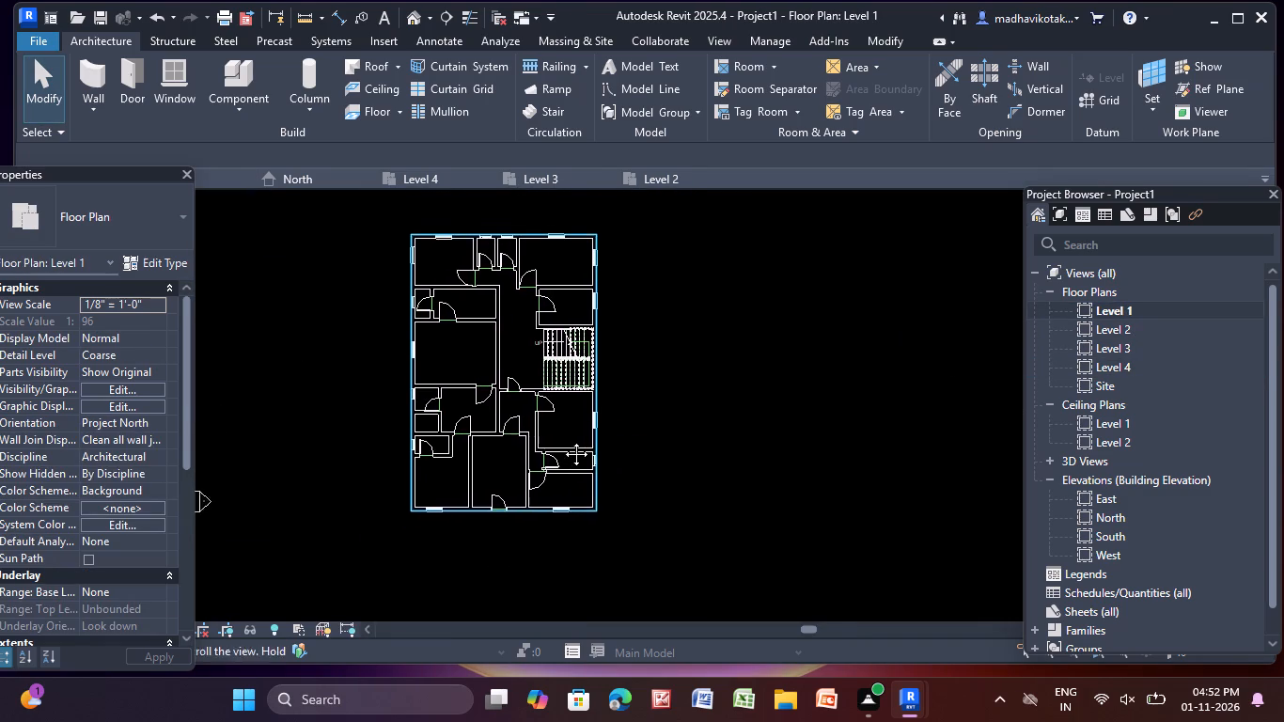
{"action": "middle_click_drag", "start_coordinate": [562, 440], "coordinate": [555, 460]}
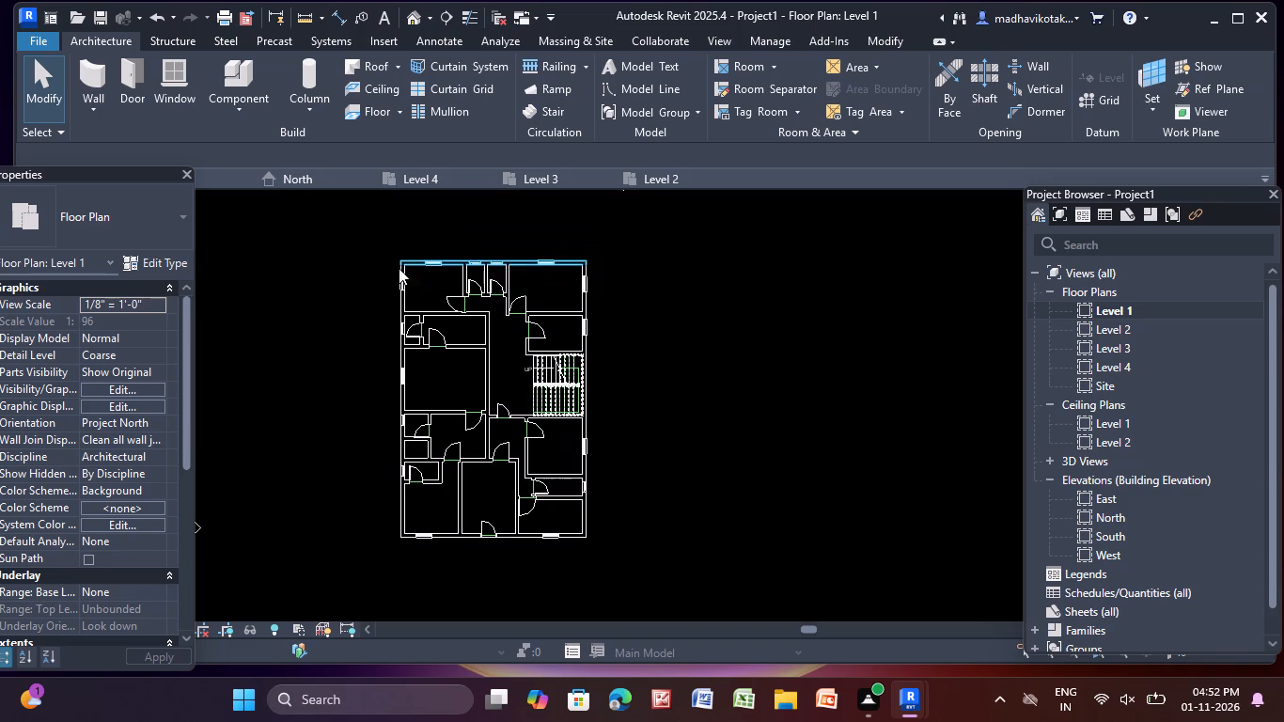
{"action": "left_click", "coordinate": [369, 117]}
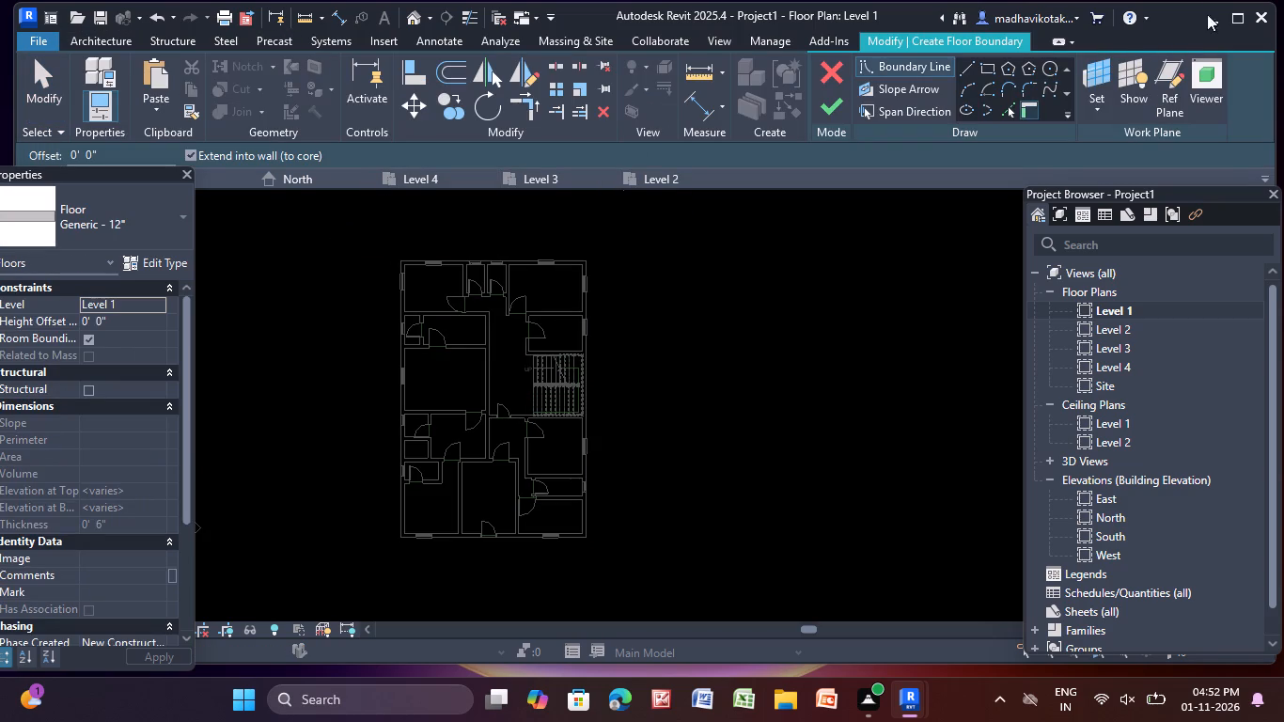
{"action": "left_click", "coordinate": [988, 66]}
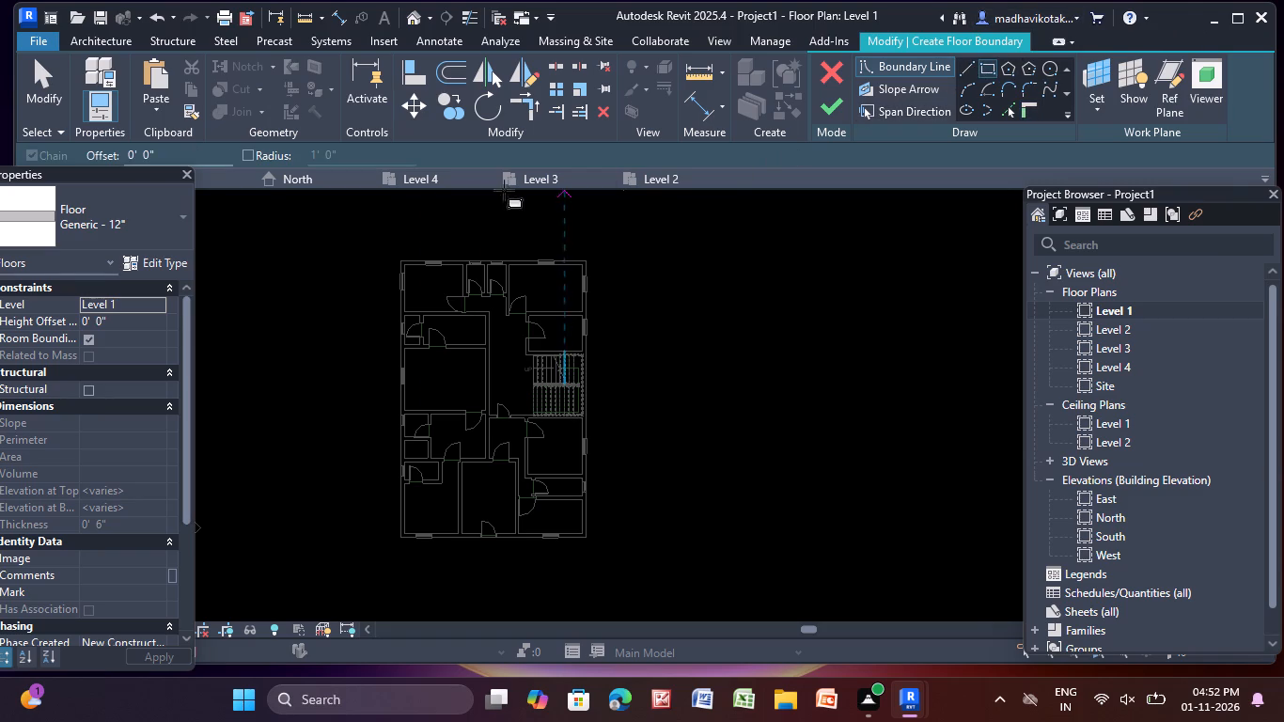
{"action": "left_click", "coordinate": [319, 217]}
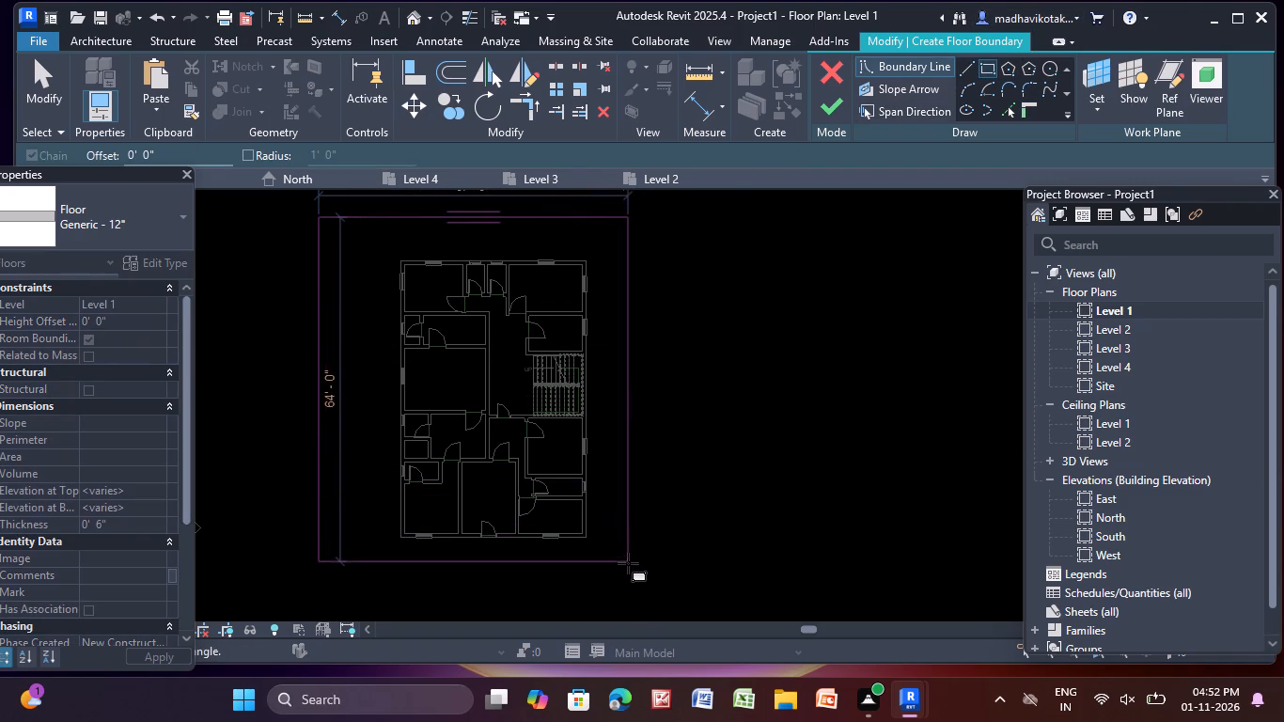
{"action": "middle_click_drag", "start_coordinate": [652, 593], "coordinate": [646, 606]}
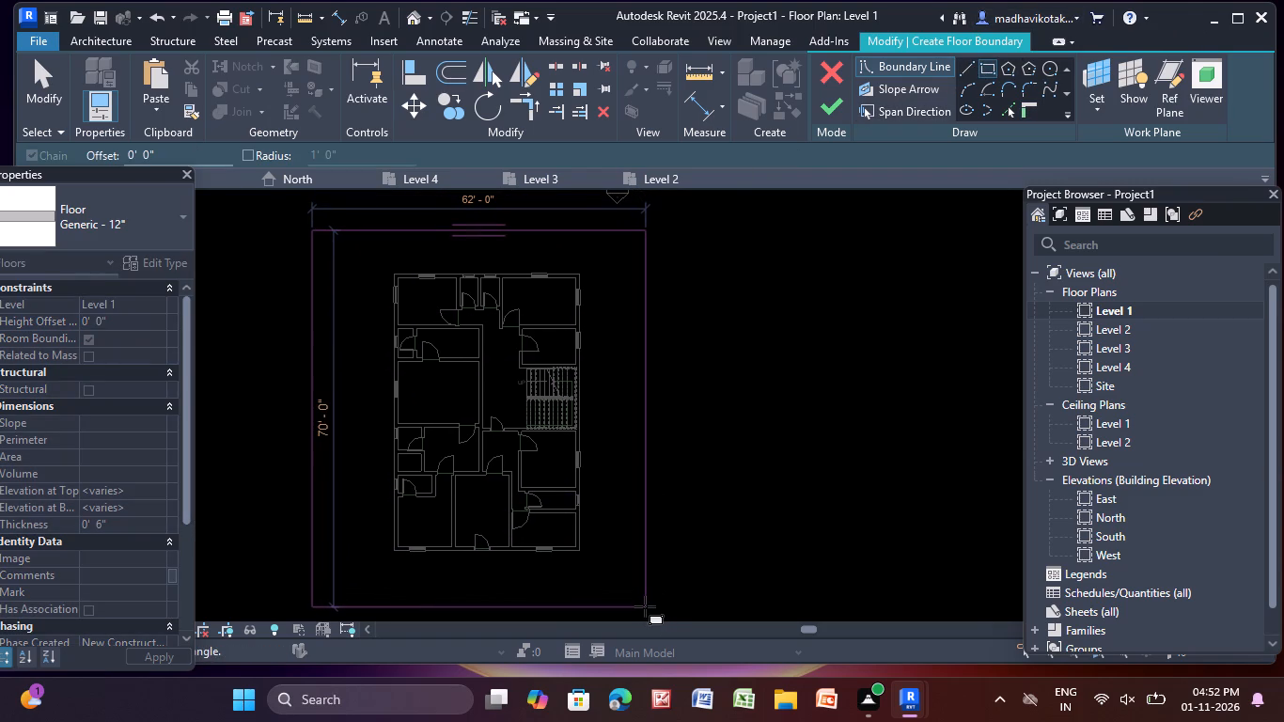
{"action": "left_click", "coordinate": [645, 606]}
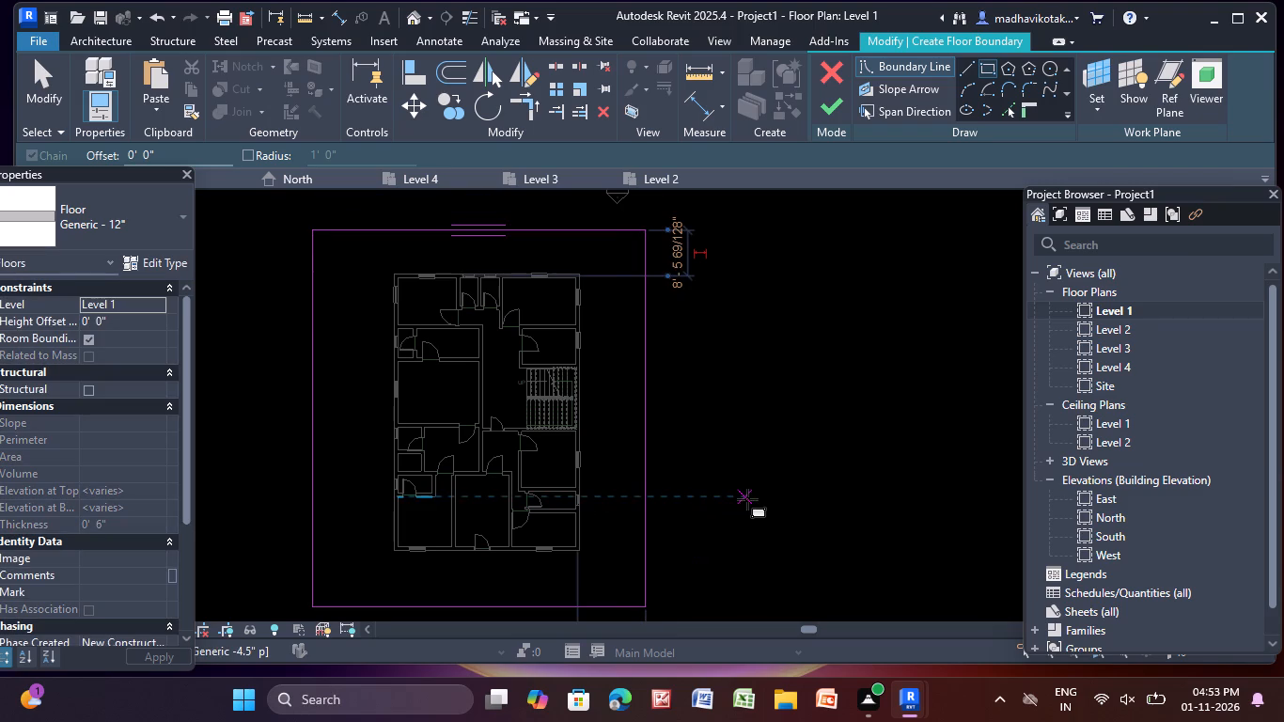
{"action": "key", "text": "Escape"}
{"action": "key", "text": "Escape"}
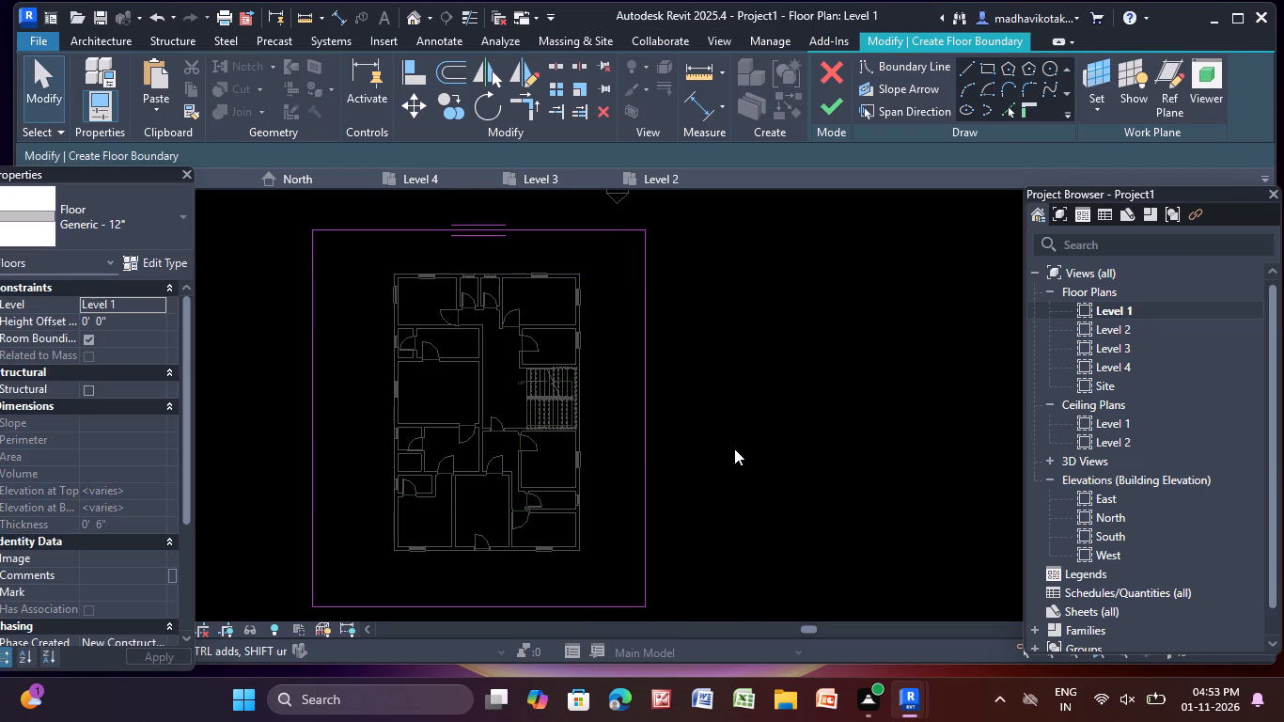
Set the floor boundary's west line 15' away from the building's west exterior wall.
{"action": "middle_click_drag", "start_coordinate": [734, 448], "coordinate": [720, 463]}
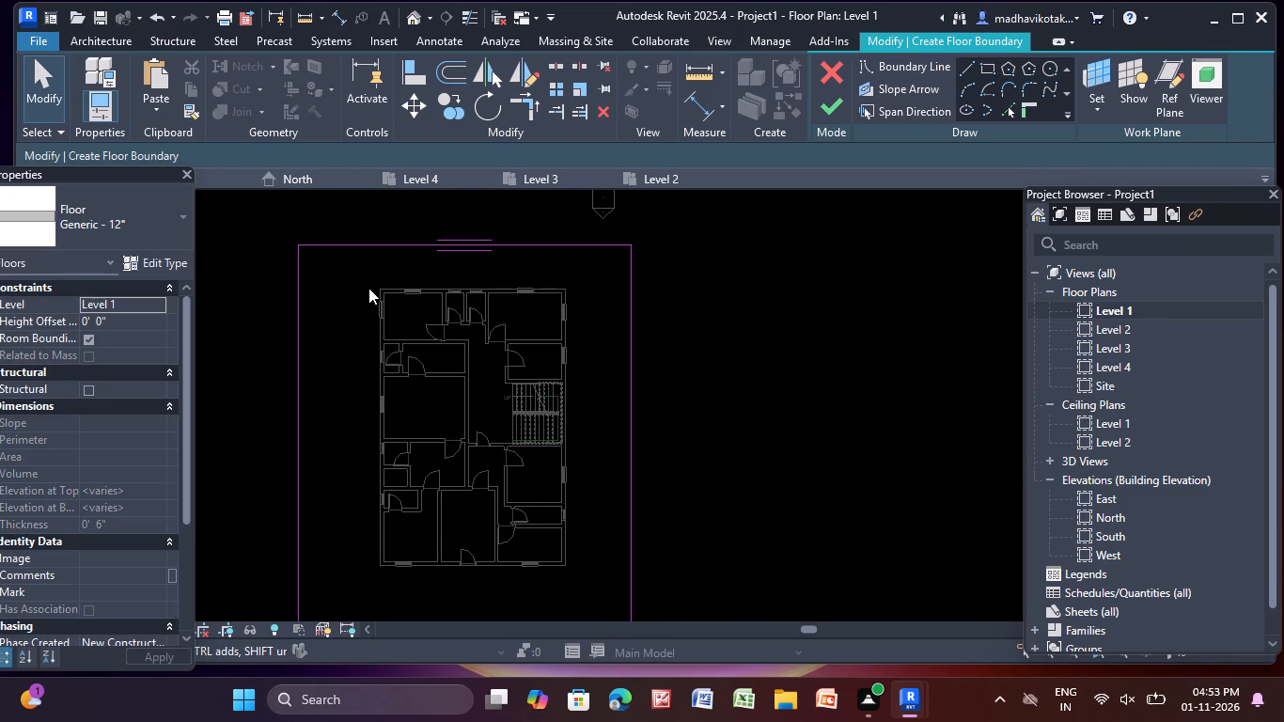
{"action": "left_click", "coordinate": [303, 311]}
{"action": "middle_click_drag", "start_coordinate": [332, 341], "coordinate": [323, 404]}
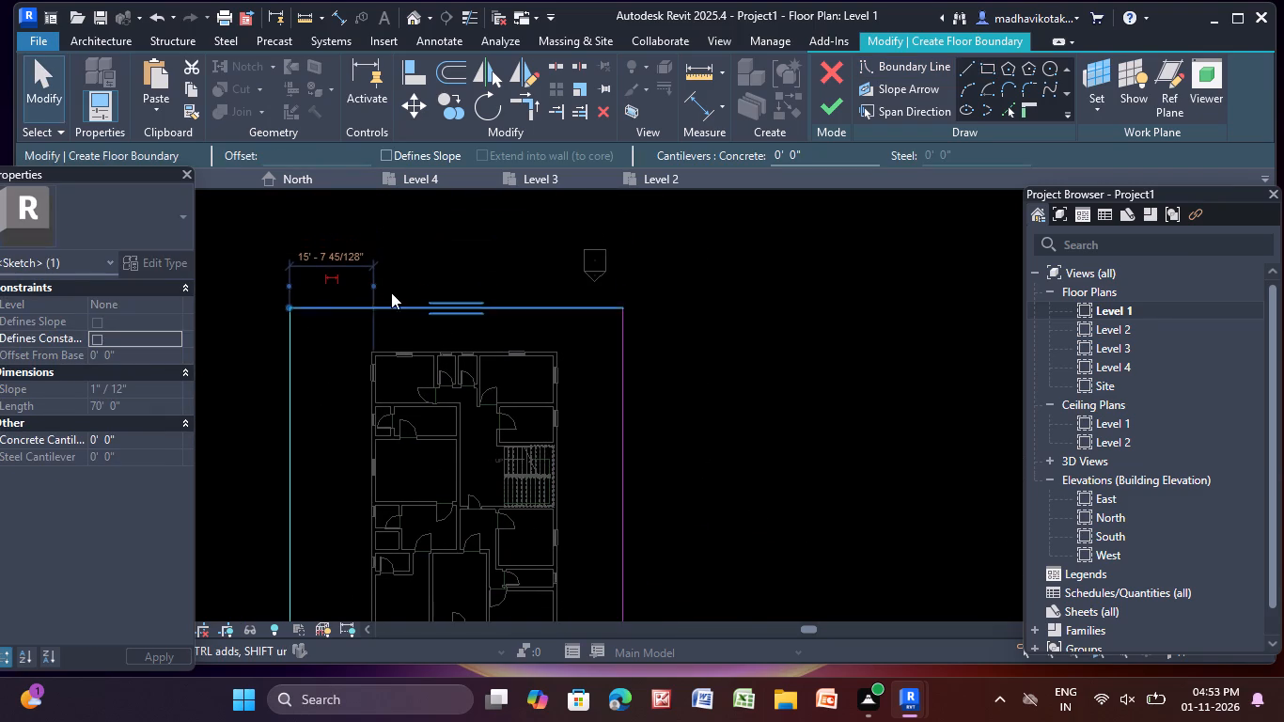
{"action": "scroll", "coordinate": [382, 274], "scroll_direction": "up", "scroll_amount": 3}
{"action": "left_click", "coordinate": [331, 252]}
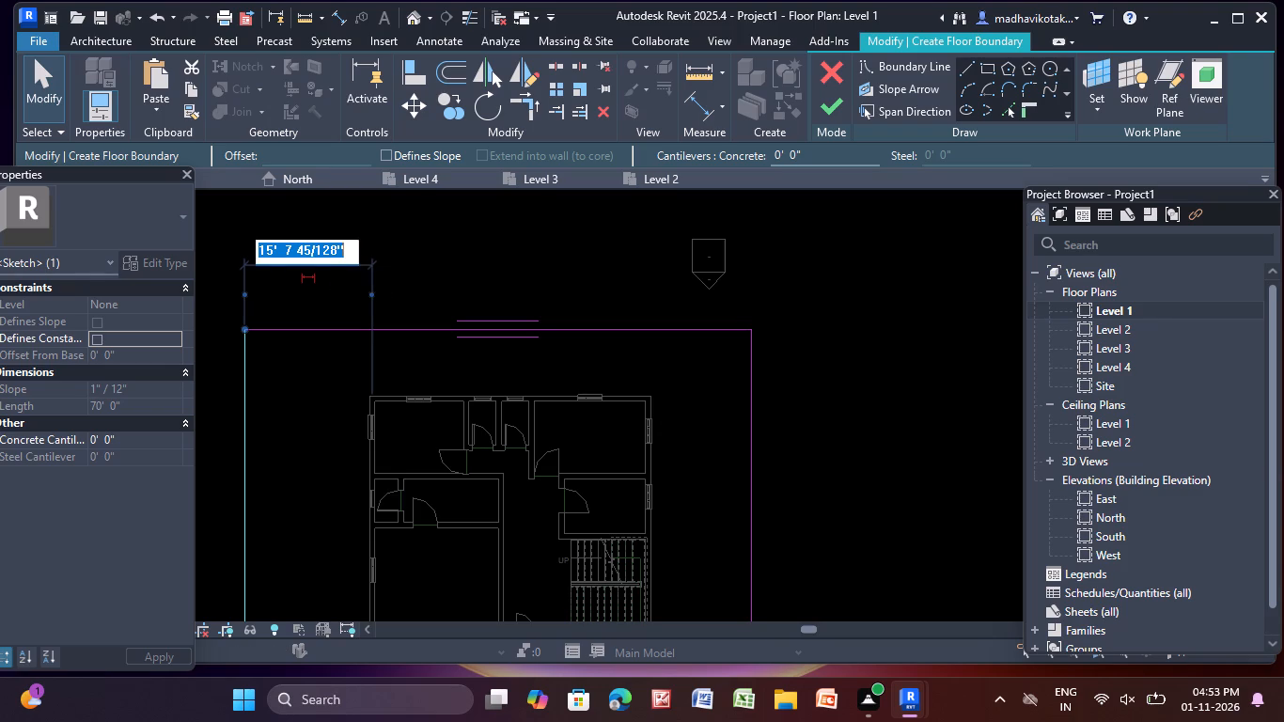
{"action": "key", "text": "BackSpace"}
{"action": "key", "text": "BackSpace"}
{"action": "key", "text": "BackSpace"}
{"action": "type", "text": "15'"}
{"action": "key", "text": "Return"}
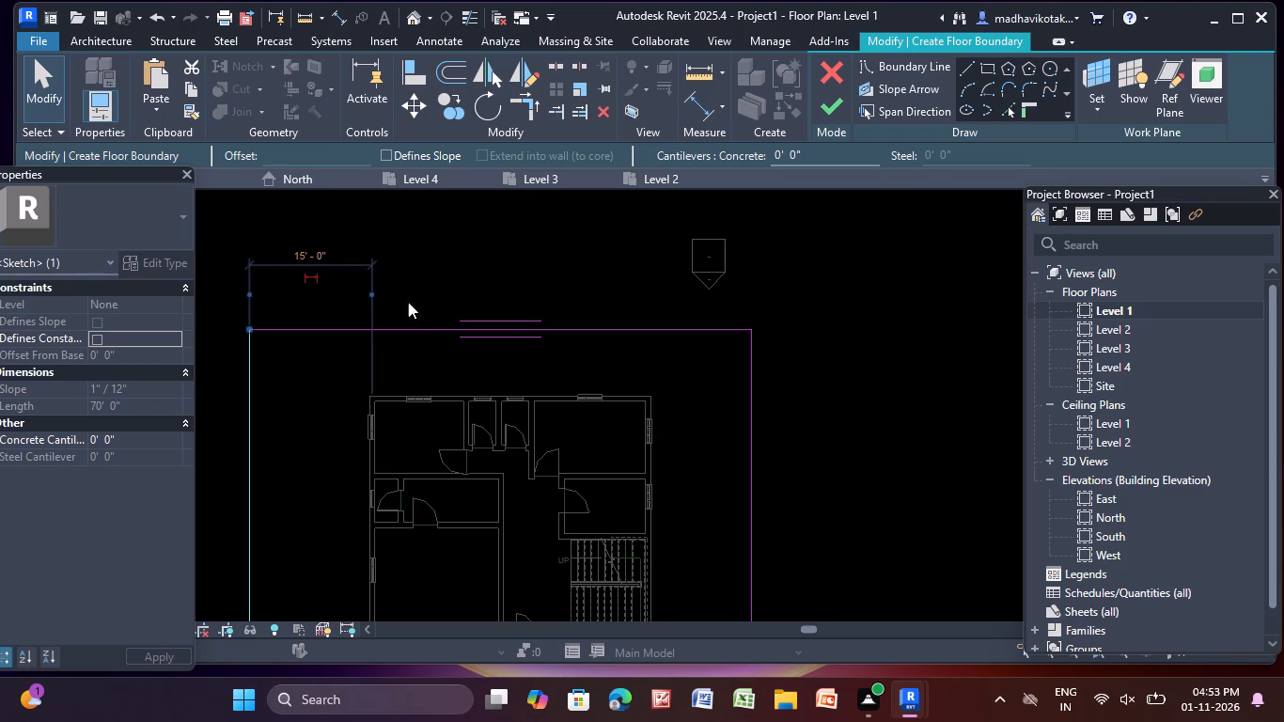
{"action": "key", "text": "Escape"}
Set the floor boundary's east line 15' away from the building's east exterior wall.
{"action": "left_click", "coordinate": [752, 398]}
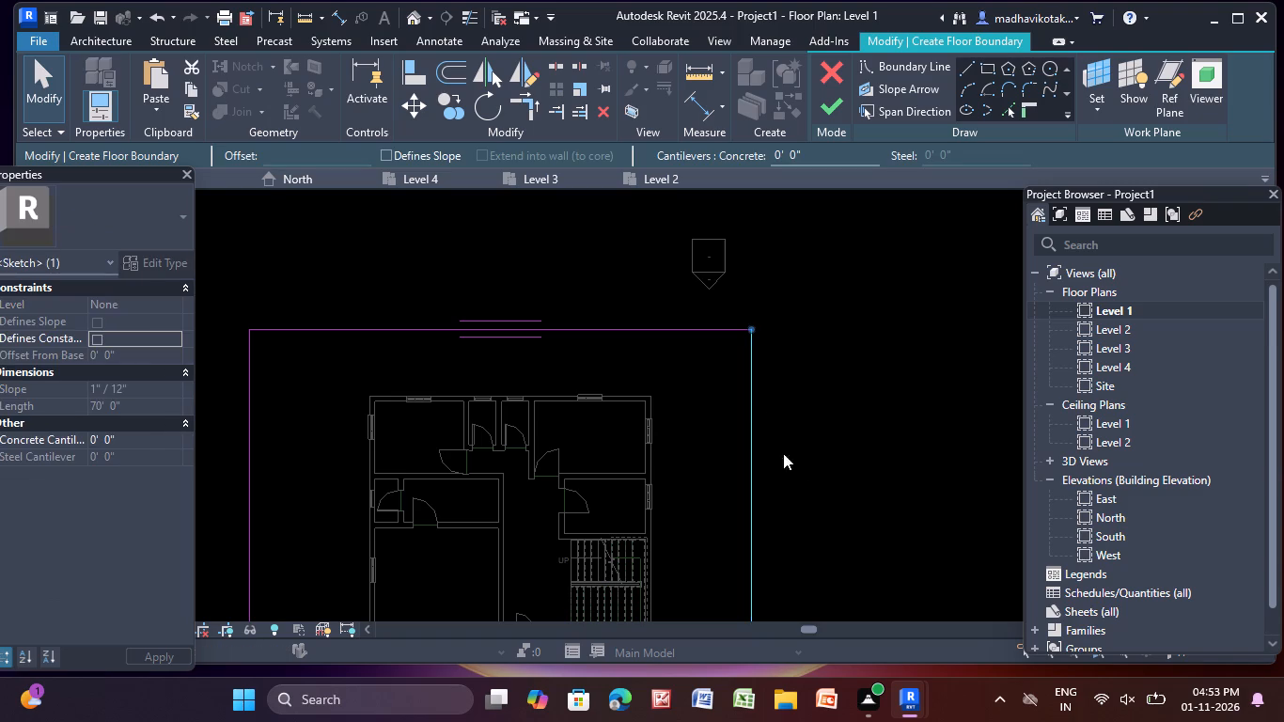
{"action": "middle_click_drag", "start_coordinate": [789, 476], "coordinate": [701, 81]}
{"action": "scroll", "coordinate": [656, 606], "scroll_direction": "up", "scroll_amount": 4}
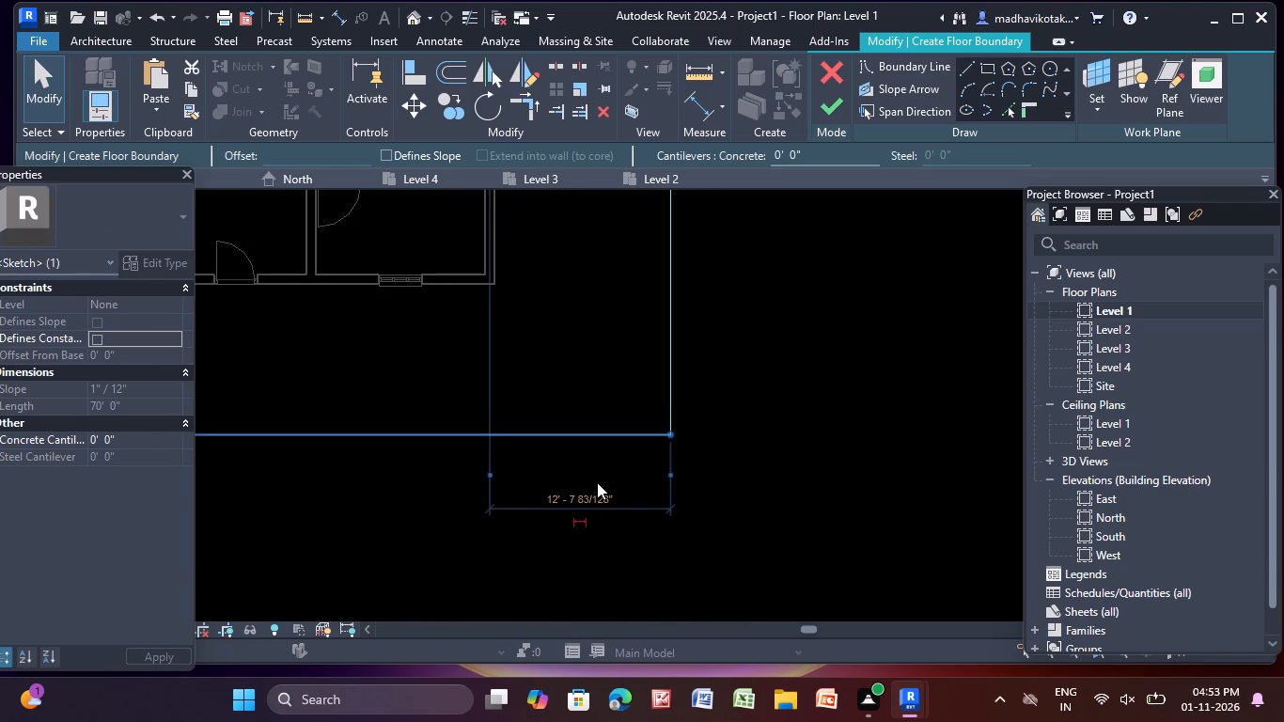
{"action": "left_click", "coordinate": [614, 500]}
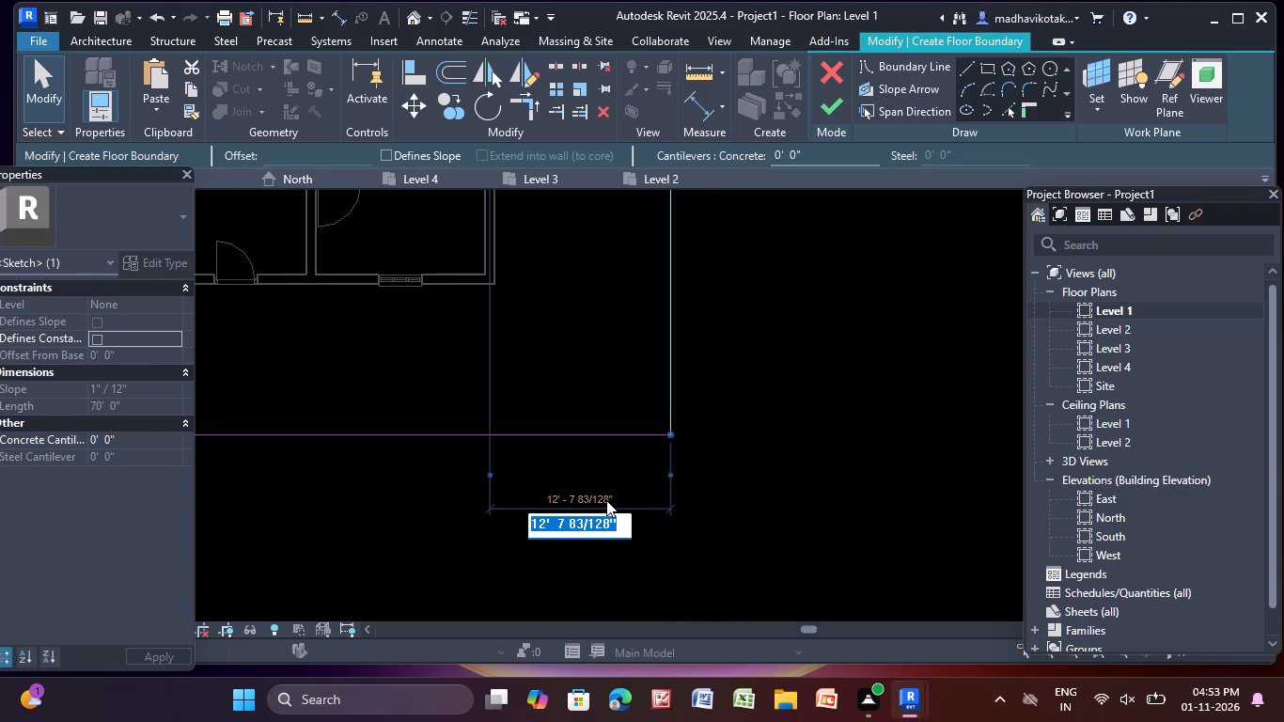
{"action": "key", "text": "BackSpace"}
{"action": "type", "text": "15'"}
{"action": "key", "text": "Return"}
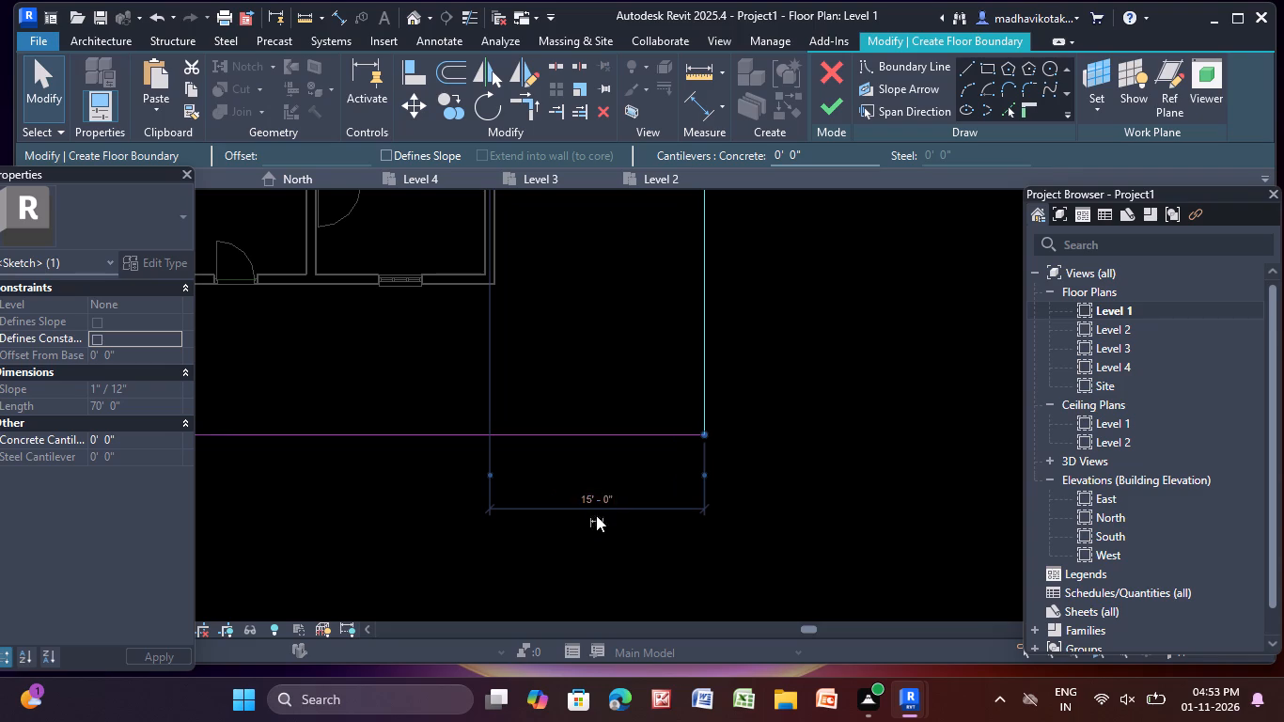
{"action": "key", "text": "Escape"}
Set the floor boundary's south line 15' away from the building's south exterior wall.
{"action": "scroll", "coordinate": [782, 442], "scroll_direction": "down", "scroll_amount": 6}
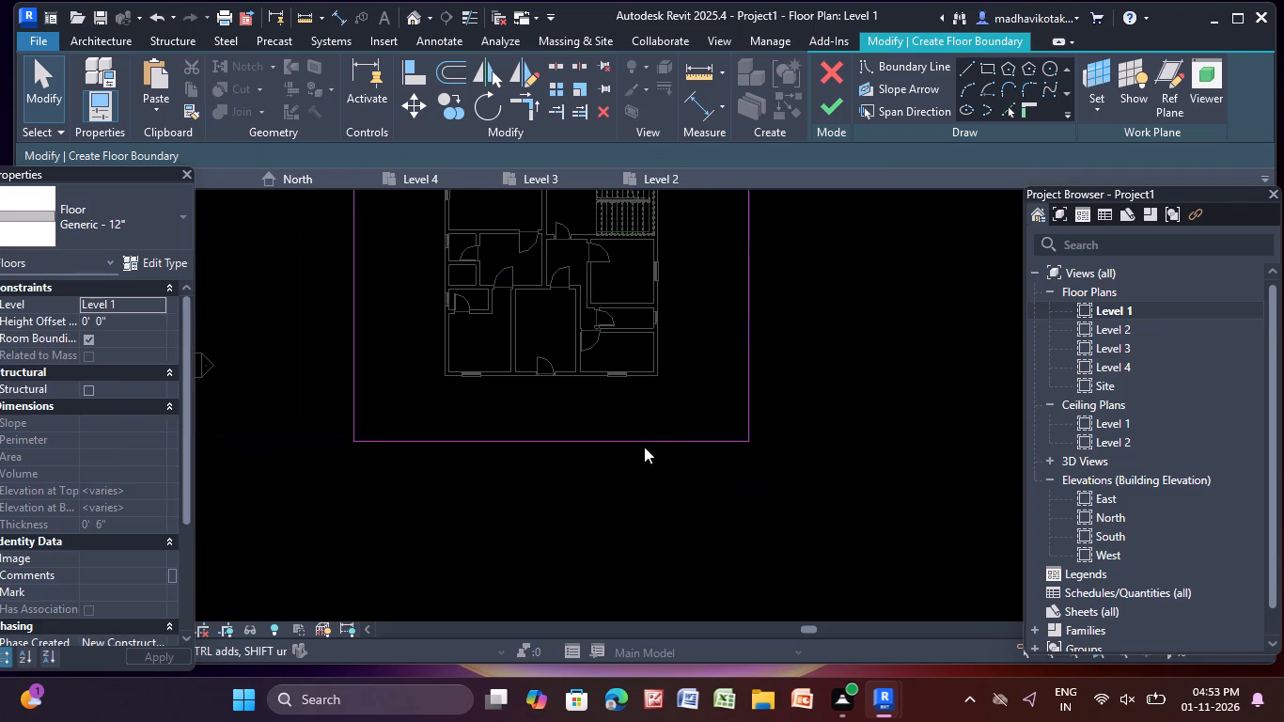
{"action": "left_click", "coordinate": [605, 437]}
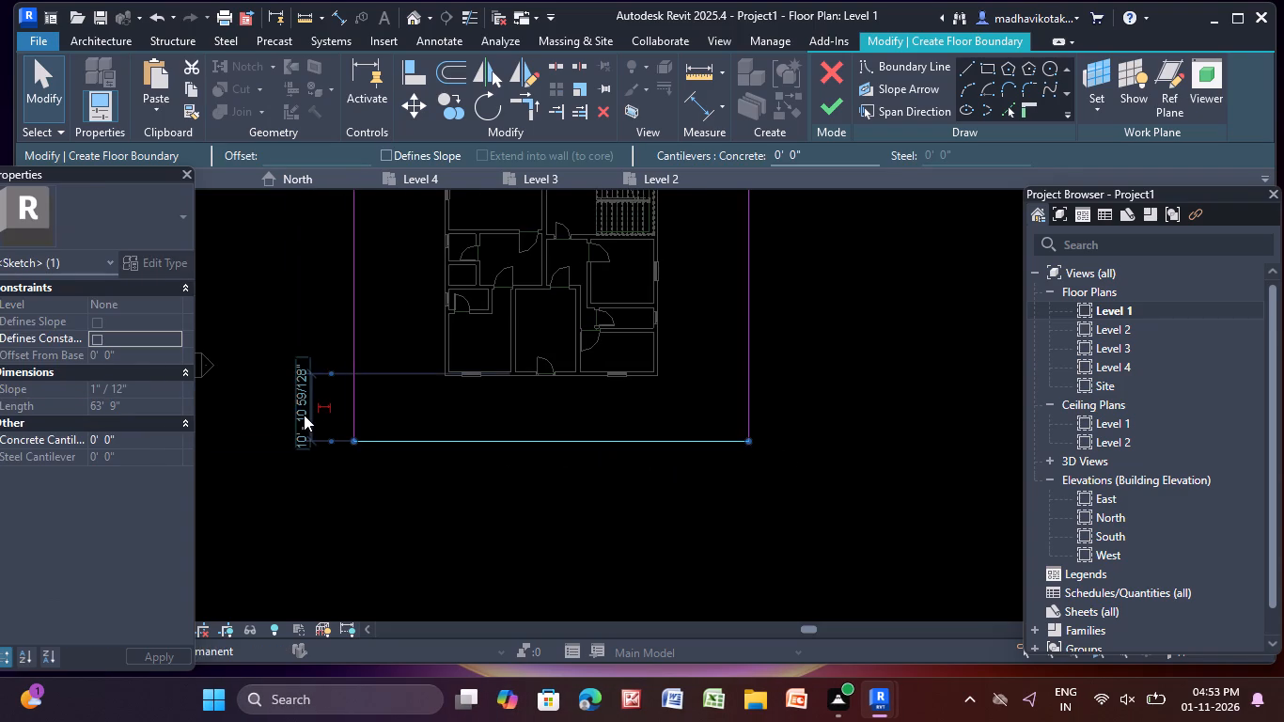
{"action": "left_click", "coordinate": [304, 415]}
{"action": "left_click", "coordinate": [337, 405]}
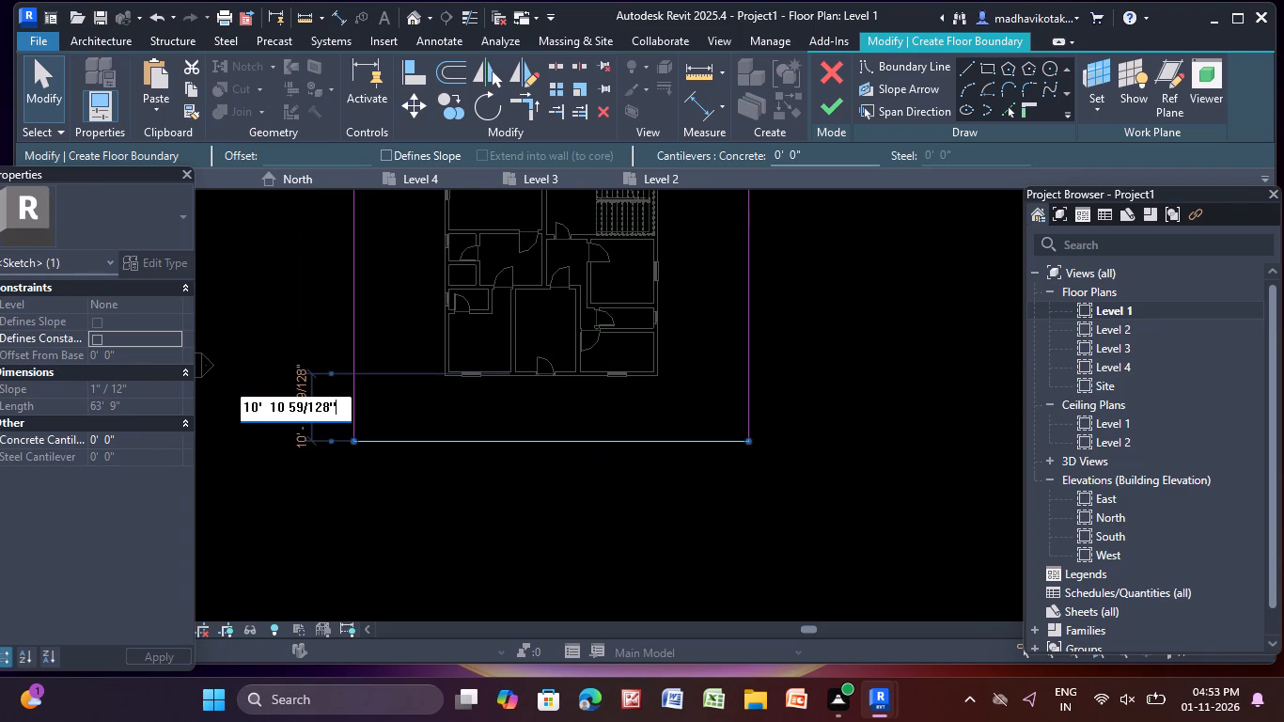
{"action": "key", "text": "BackSpace"}
{"action": "key", "text": "BackSpace"}
{"action": "key", "text": "BackSpace"}
{"action": "key", "text": "BackSpace"}
{"action": "key", "text": "BackSpace"}
{"action": "key", "text": "BackSpace"}
{"action": "key", "text": "BackSpace"}
{"action": "key", "text": "BackSpace"}
{"action": "key", "text": "BackSpace"}
{"action": "key", "text": "BackSpace"}
{"action": "key", "text": "BackSpace"}
{"action": "key", "text": "BackSpace"}
{"action": "key", "text": "BackSpace"}
{"action": "key", "text": "BackSpace"}
{"action": "key", "text": "BackSpace"}
{"action": "key", "text": "BackSpace"}
{"action": "key", "text": "BackSpace"}
{"action": "key", "text": "BackSpace"}
{"action": "key", "text": "BackSpace"}
{"action": "key", "text": "BackSpace"}
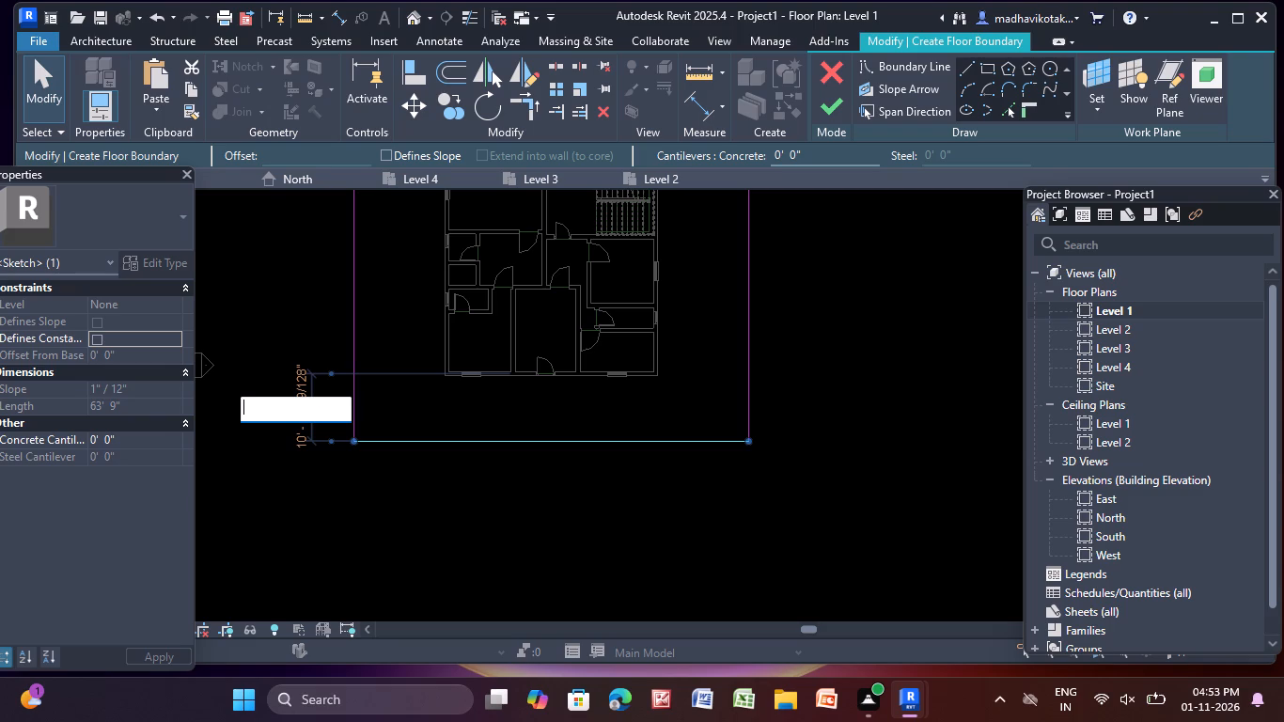
{"action": "type", "text": "15'"}
{"action": "key", "text": "Return"}
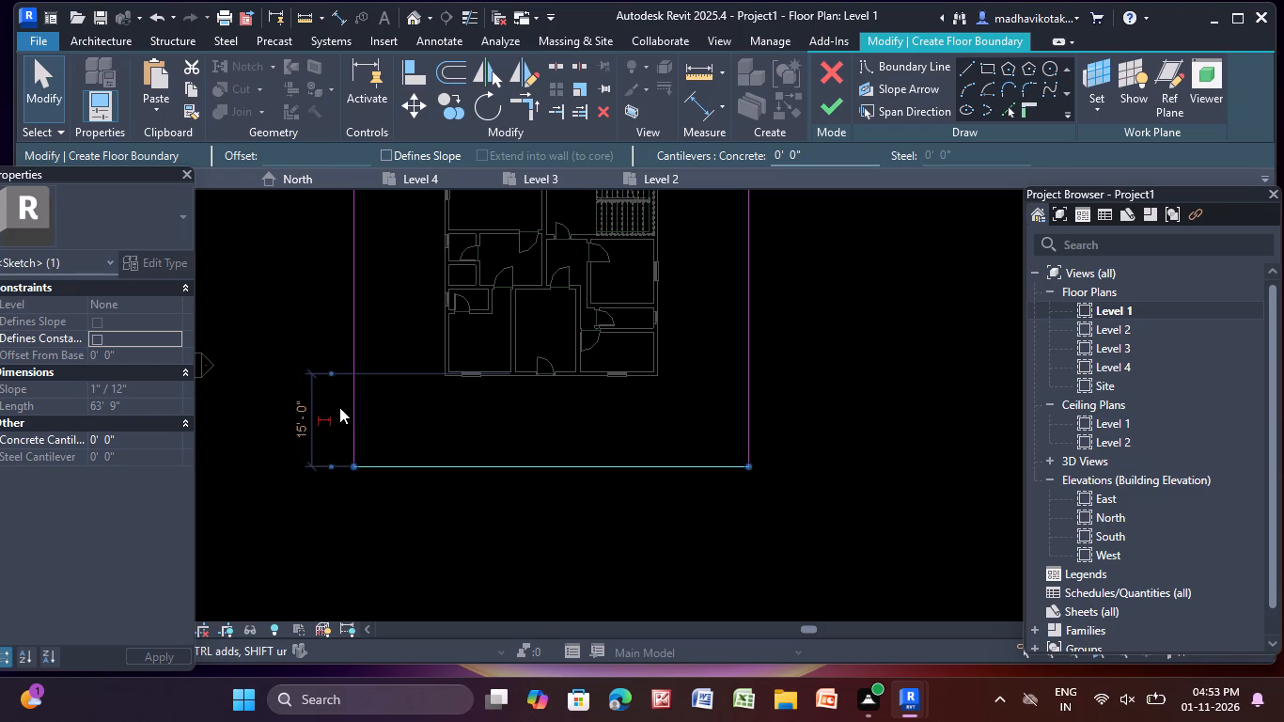
{"action": "key", "text": "Escape"}
Set the floor boundary's north line 15' away from the building's north exterior wall and finish the Level 1 floor.
{"action": "scroll", "coordinate": [370, 389], "scroll_direction": "down", "scroll_amount": 3}
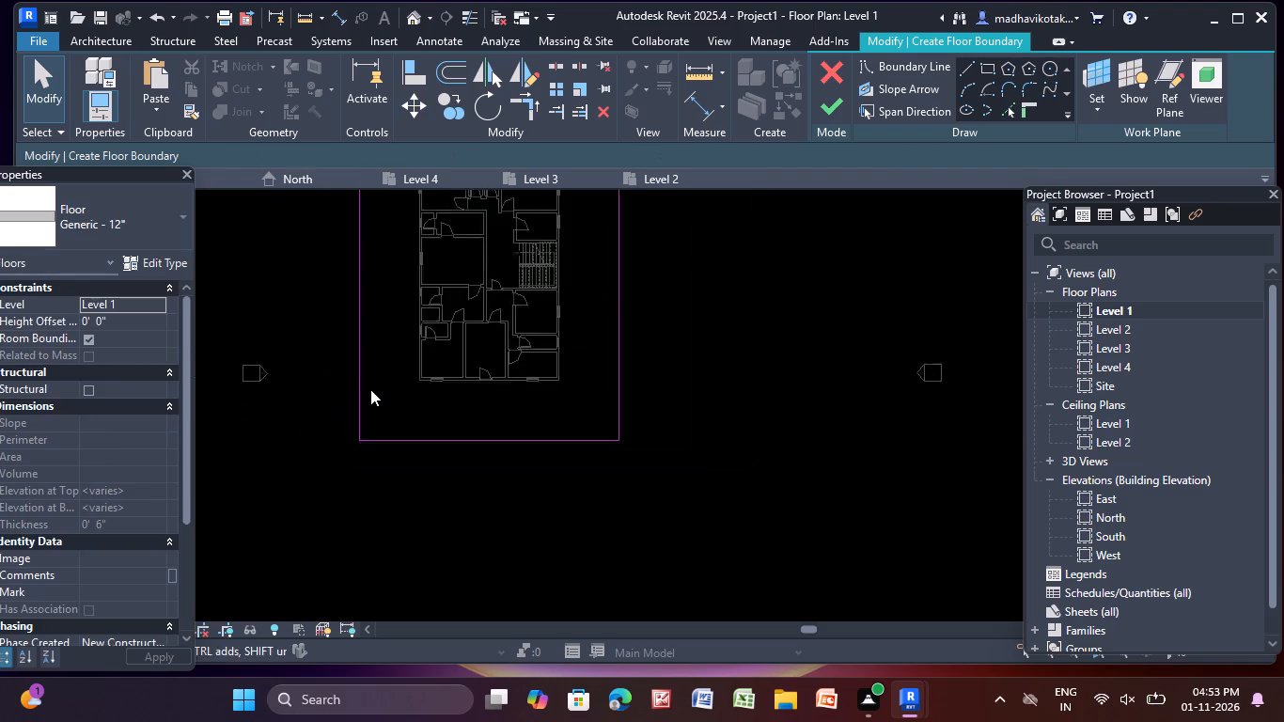
{"action": "scroll", "coordinate": [370, 389], "scroll_direction": "down", "scroll_amount": 2}
{"action": "middle_click_drag", "start_coordinate": [378, 385], "coordinate": [408, 498]}
{"action": "scroll", "coordinate": [526, 310], "scroll_direction": "up", "scroll_amount": 3}
{"action": "left_click", "coordinate": [528, 309]}
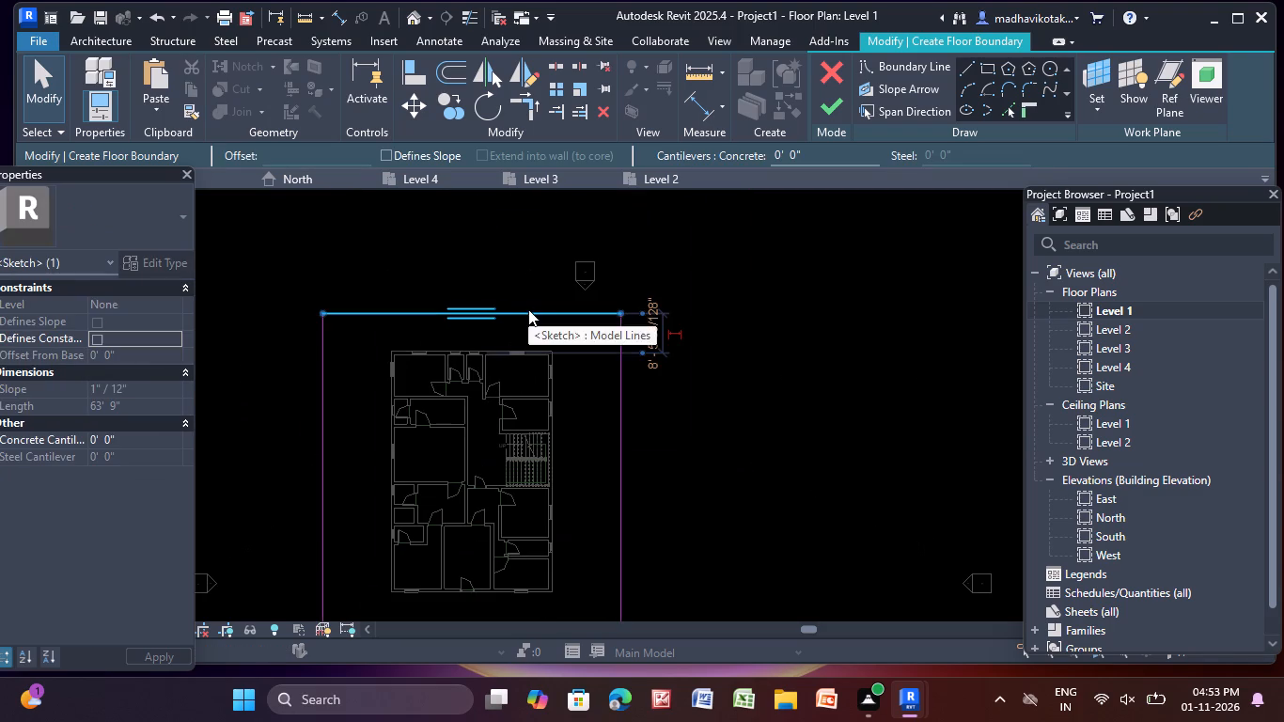
{"action": "left_click", "coordinate": [654, 332]}
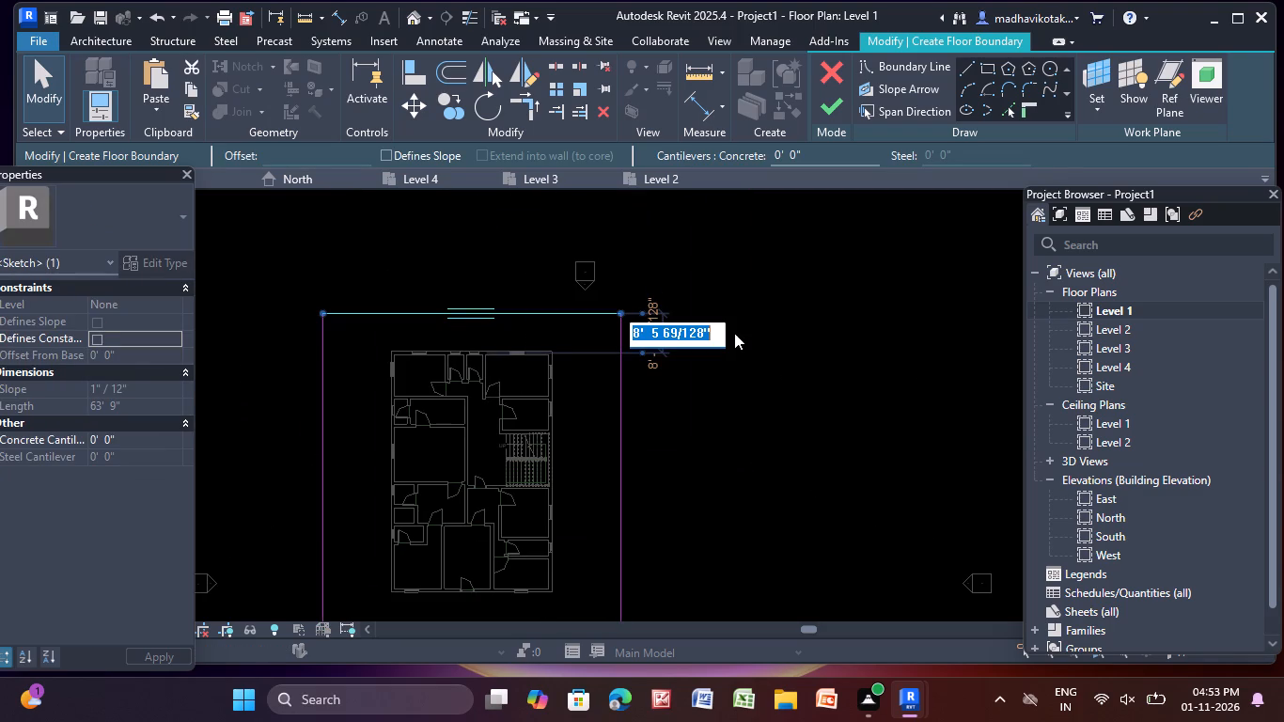
{"action": "key", "text": "BackSpace"}
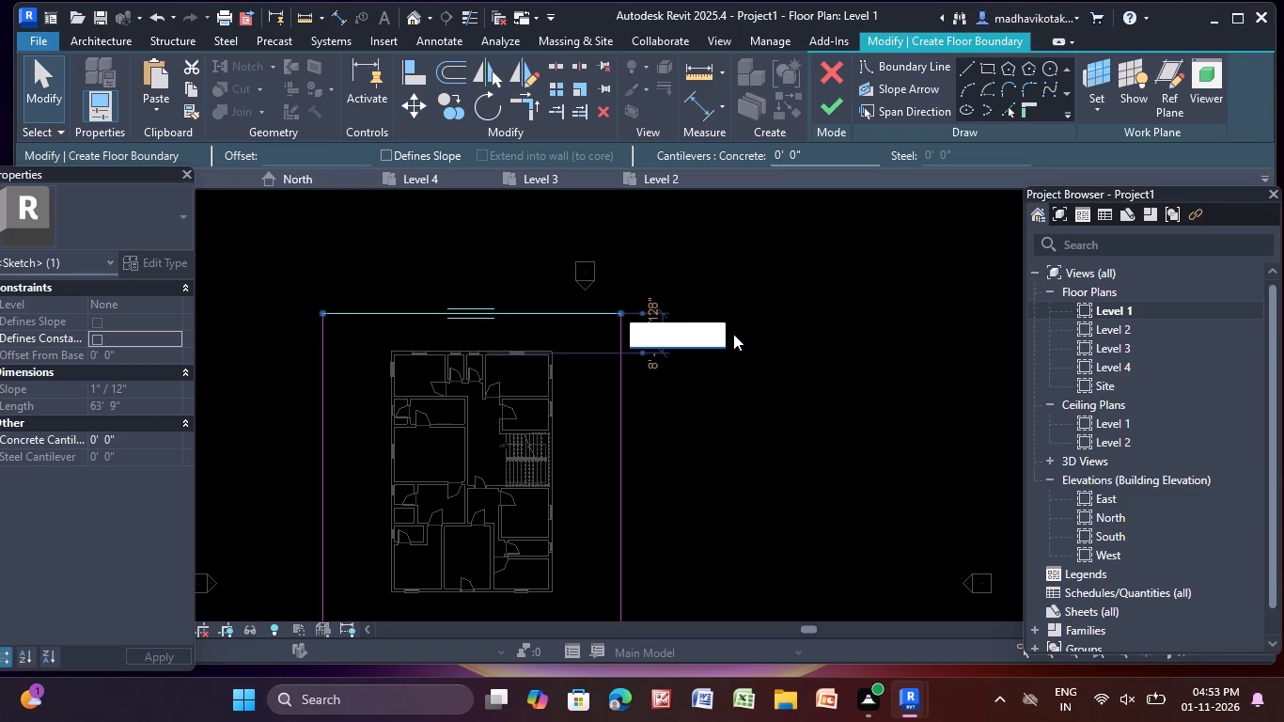
{"action": "key", "text": "1"}
{"action": "key", "text": "5"}
{"action": "key", "text": "apostrophe"}
{"action": "key", "text": "Return"}
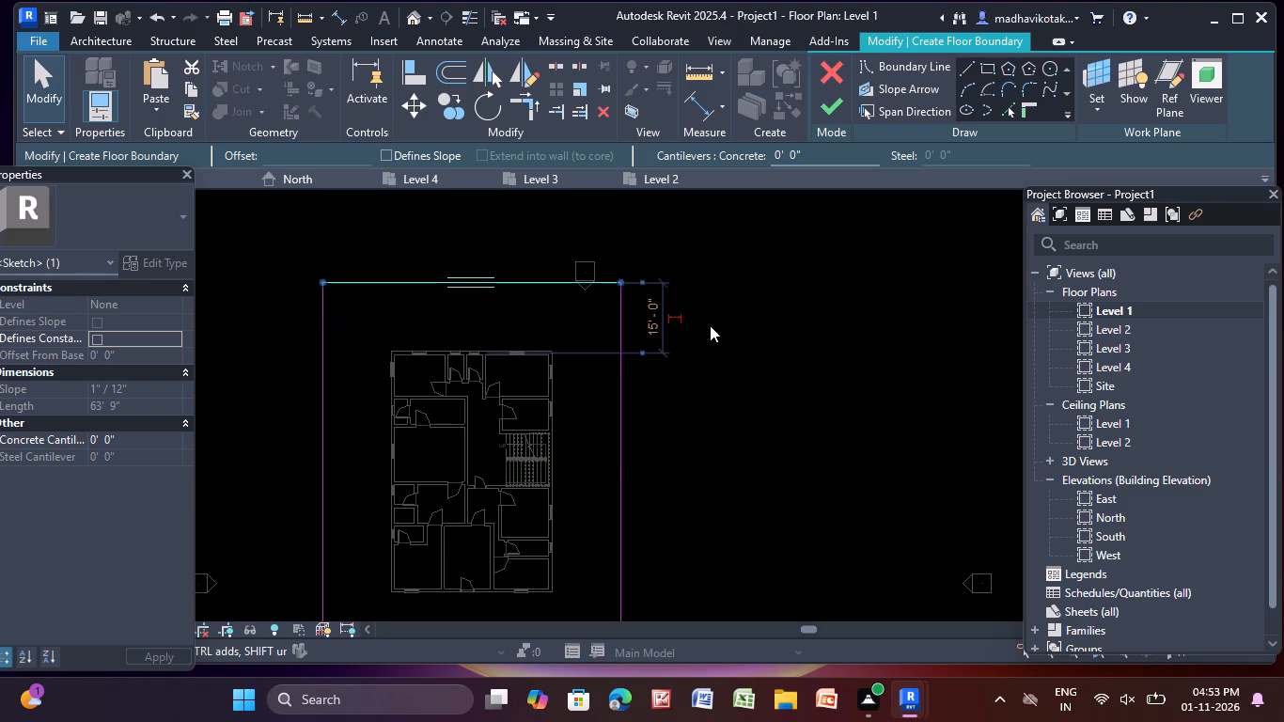
{"action": "key", "text": "Escape"}
{"action": "left_click", "coordinate": [827, 115]}
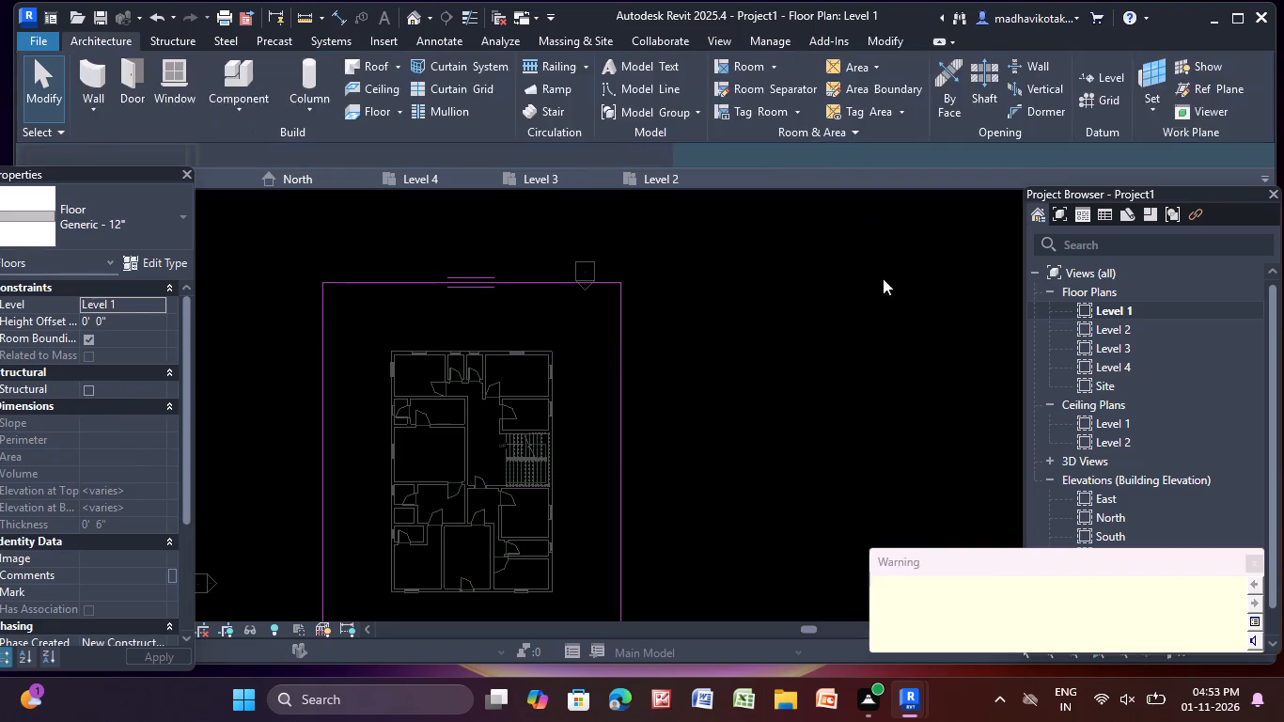
{"action": "left_click", "coordinate": [848, 342]}
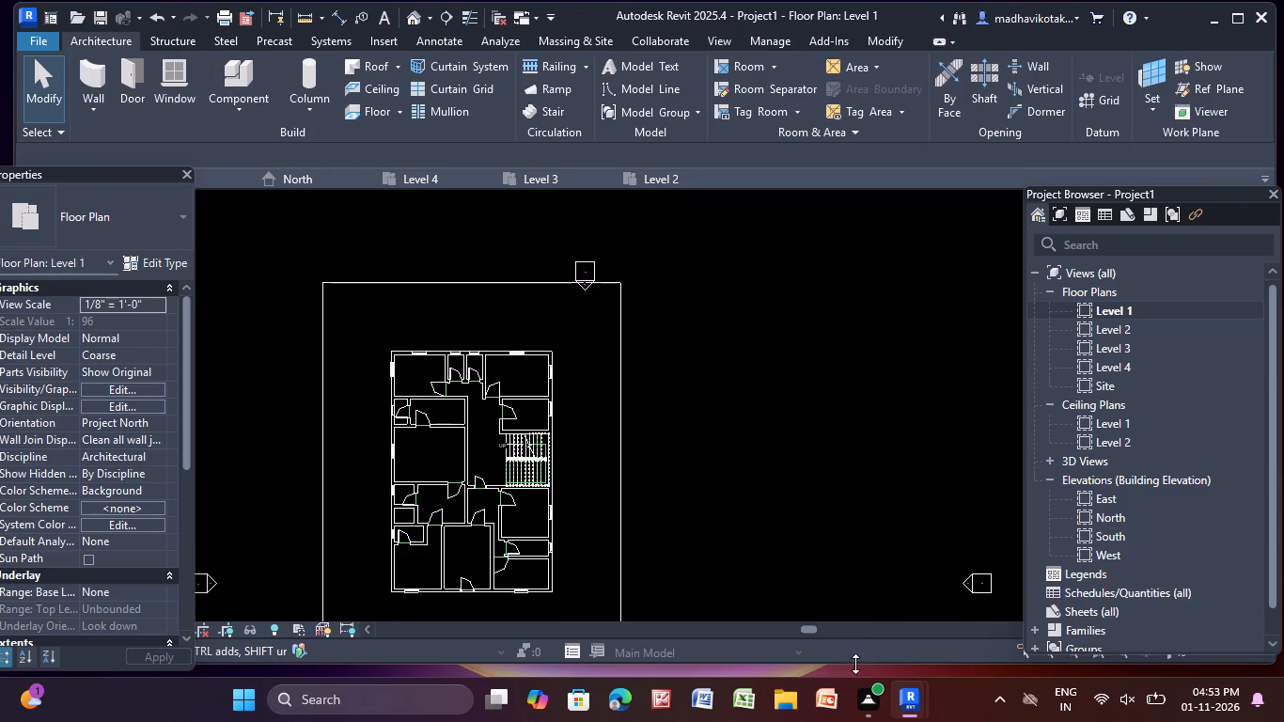
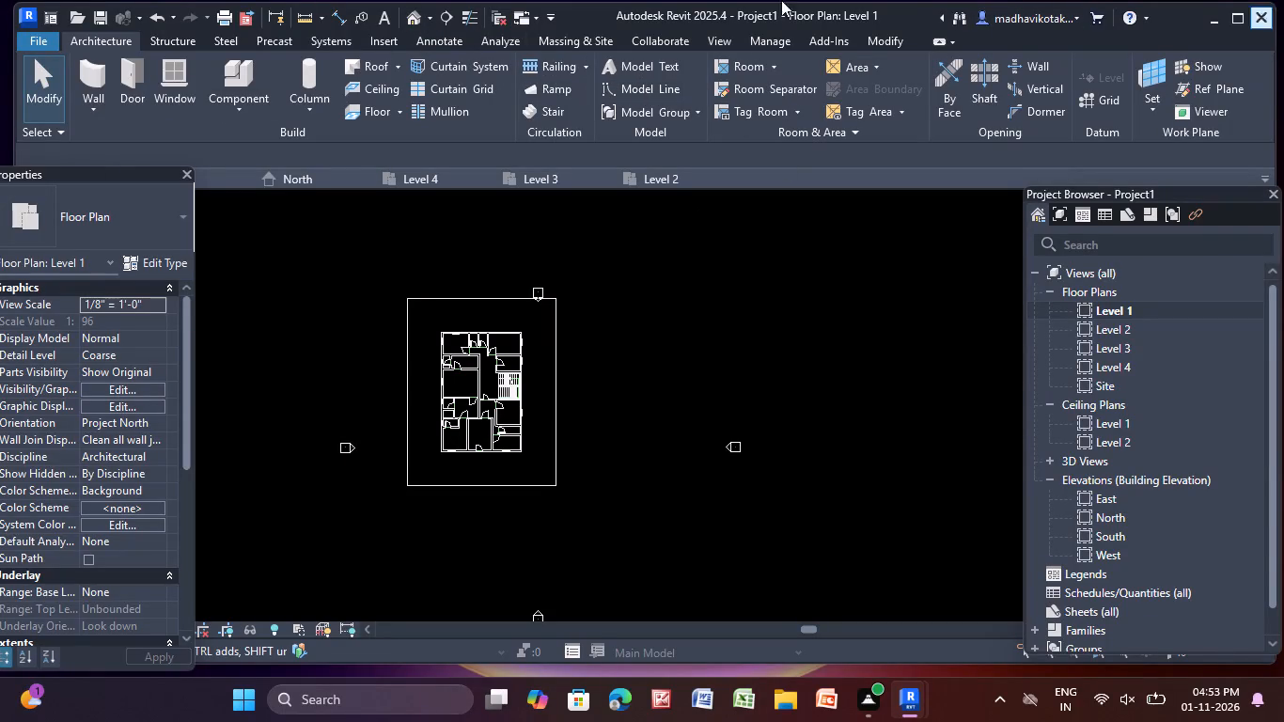
Draw a rectangle of Generic -4.5" p walls, 3' high, along the outer edge of the Level 1 floor.
{"action": "left_click", "coordinate": [98, 74]}
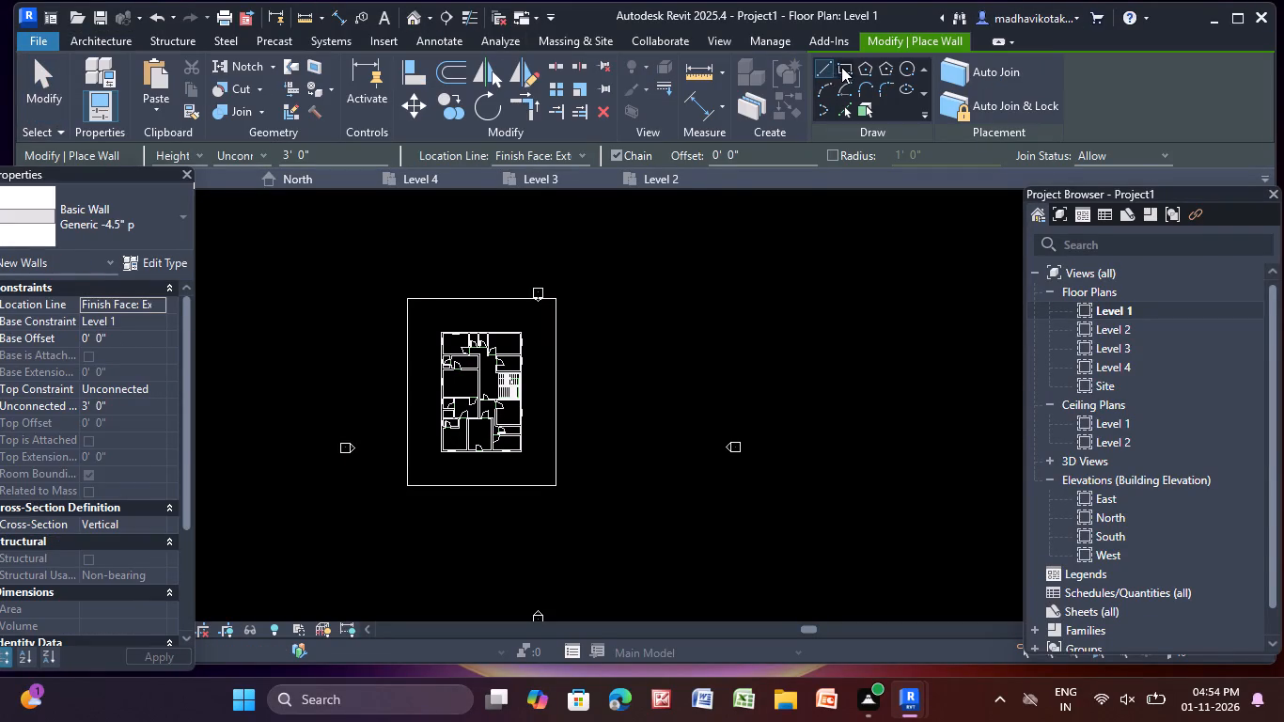
{"action": "left_click", "coordinate": [843, 63]}
{"action": "scroll", "coordinate": [385, 306], "scroll_direction": "up", "scroll_amount": 3}
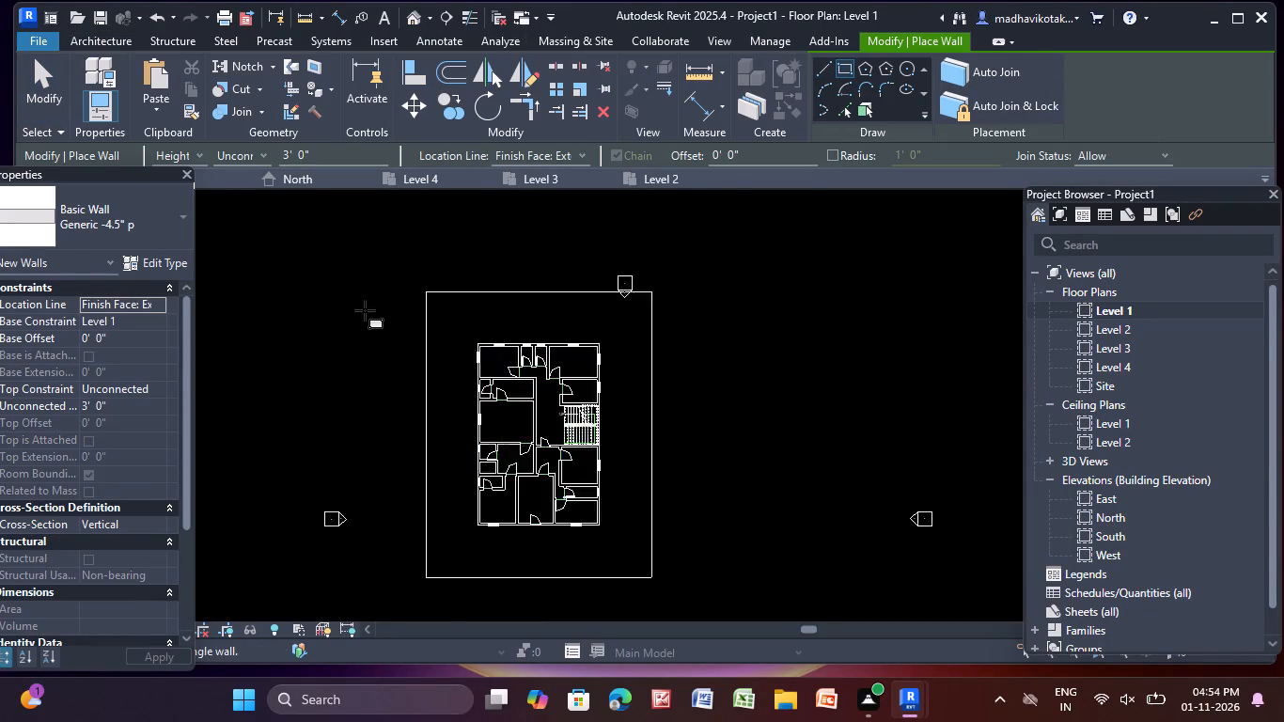
{"action": "scroll", "coordinate": [365, 310], "scroll_direction": "up", "scroll_amount": 5}
{"action": "left_click", "coordinate": [451, 281]}
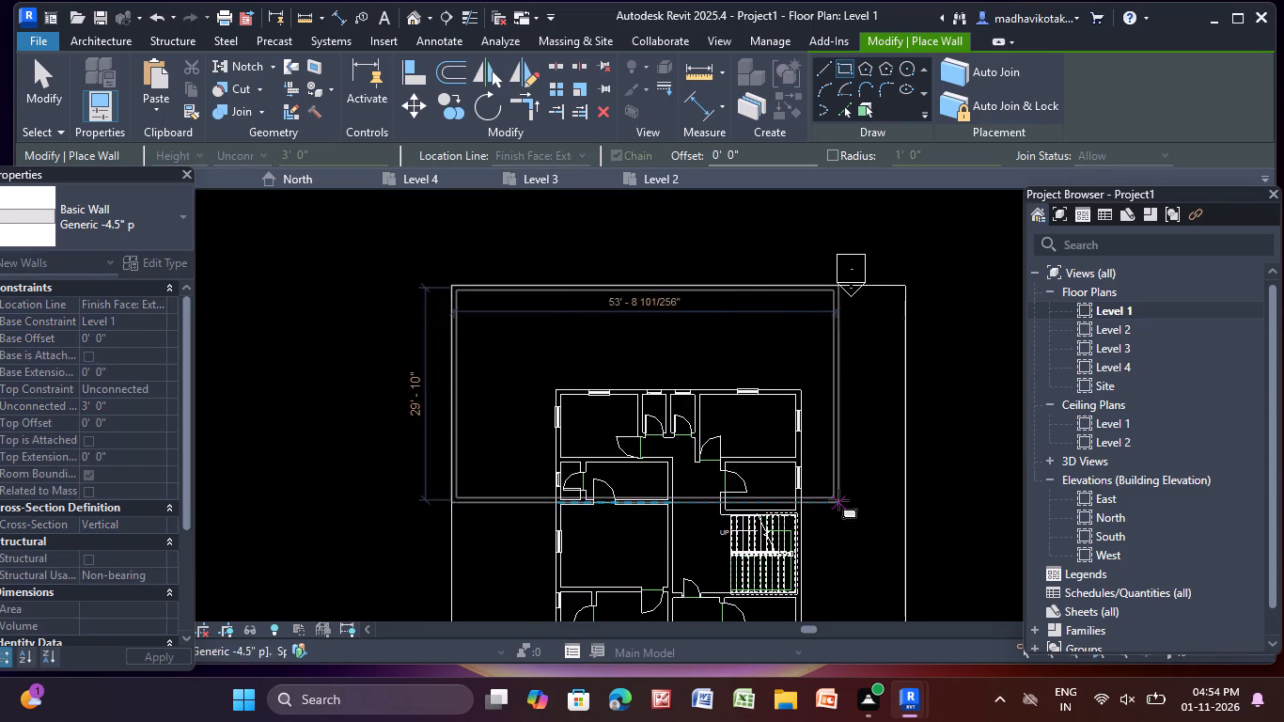
{"action": "middle_click_drag", "start_coordinate": [838, 500], "coordinate": [547, 59]}
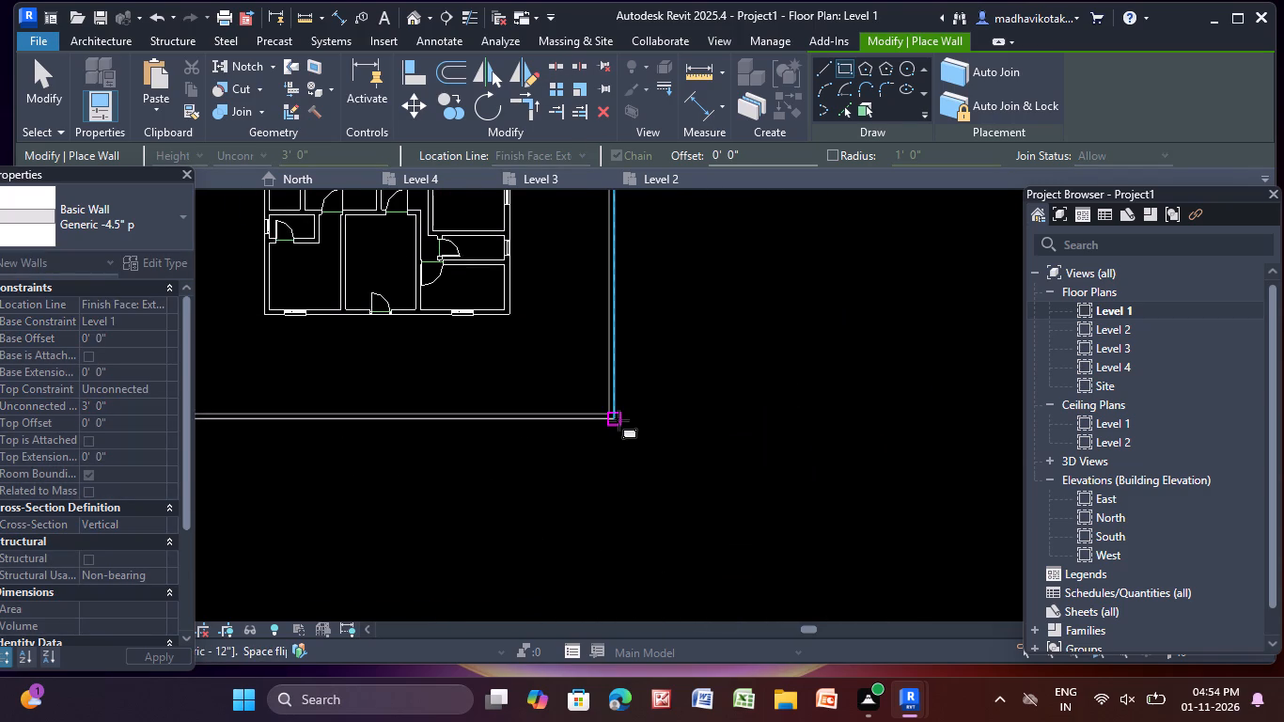
{"action": "left_click", "coordinate": [618, 419]}
{"action": "key", "text": "Escape"}
{"action": "key", "text": "Escape"}
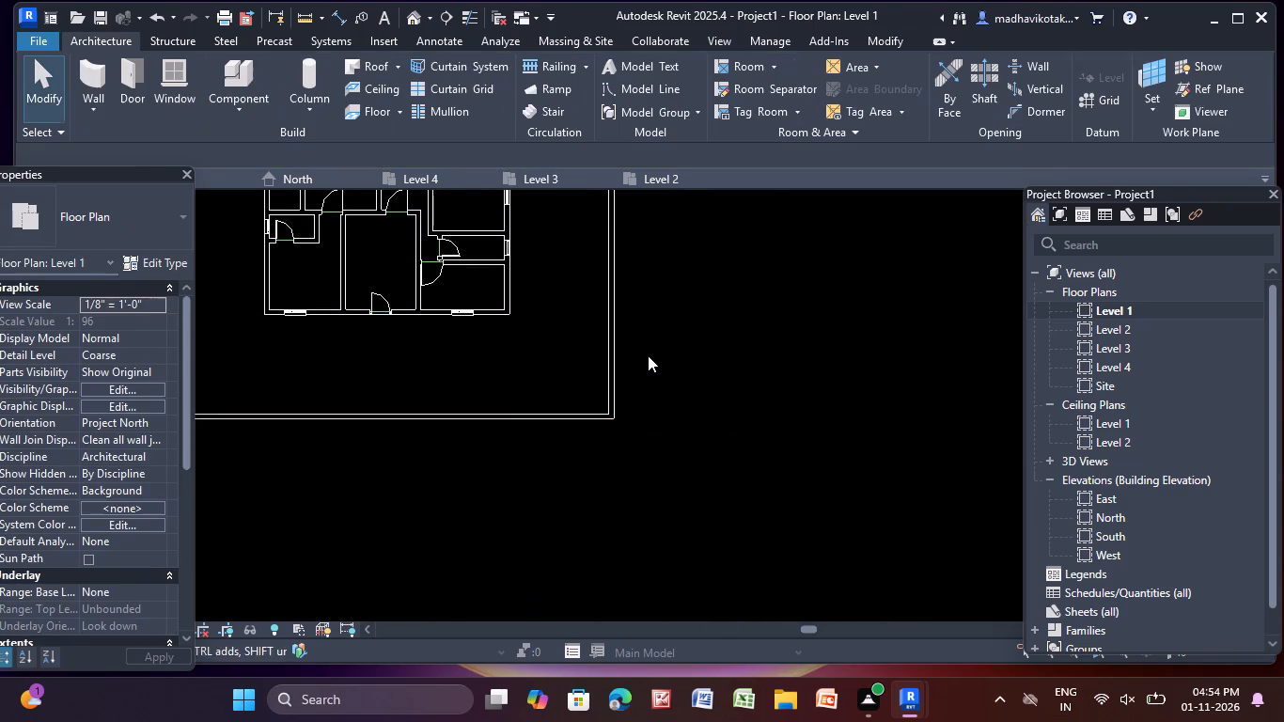
{"action": "key", "text": "Escape"}
Examine the new boundary wall around the building in the 3D view.
{"action": "left_click", "coordinate": [407, 24]}
{"action": "scroll", "coordinate": [588, 420], "scroll_direction": "down", "scroll_amount": 2}
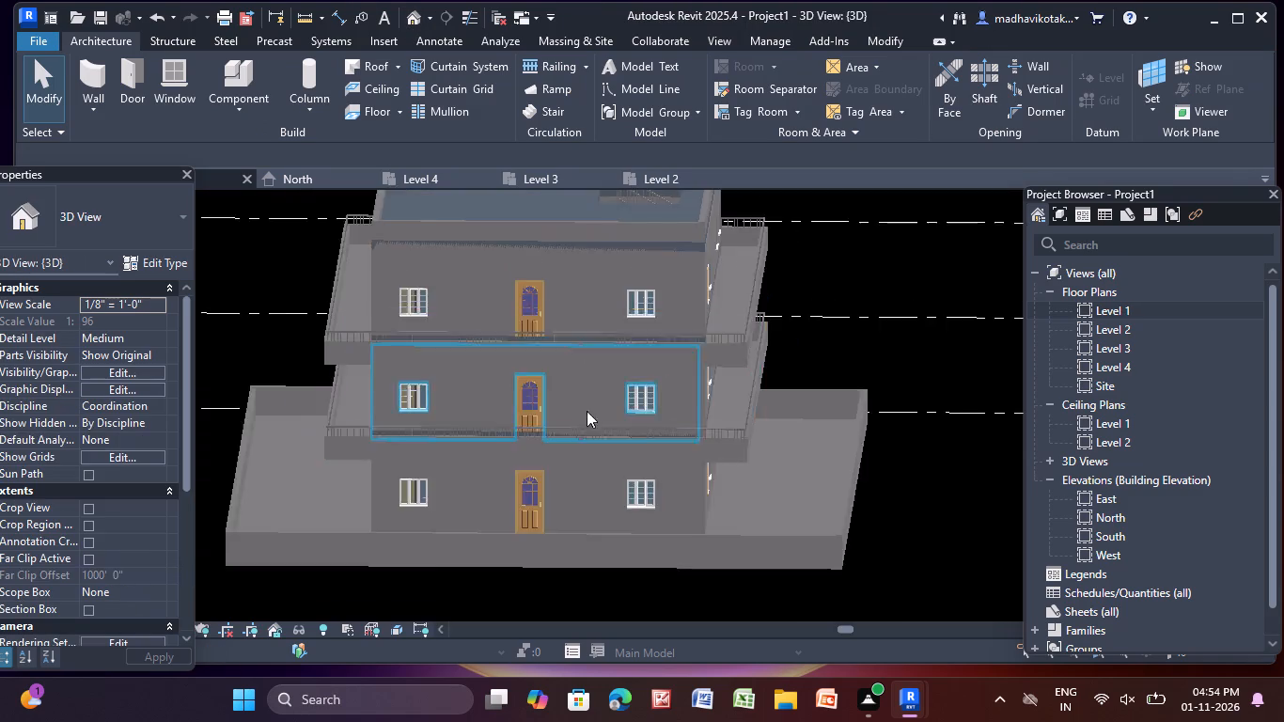
{"action": "middle_click_drag", "start_coordinate": [587, 411], "coordinate": [634, 306]}
{"action": "middle_click_drag", "start_coordinate": [748, 488], "coordinate": [767, 444]}
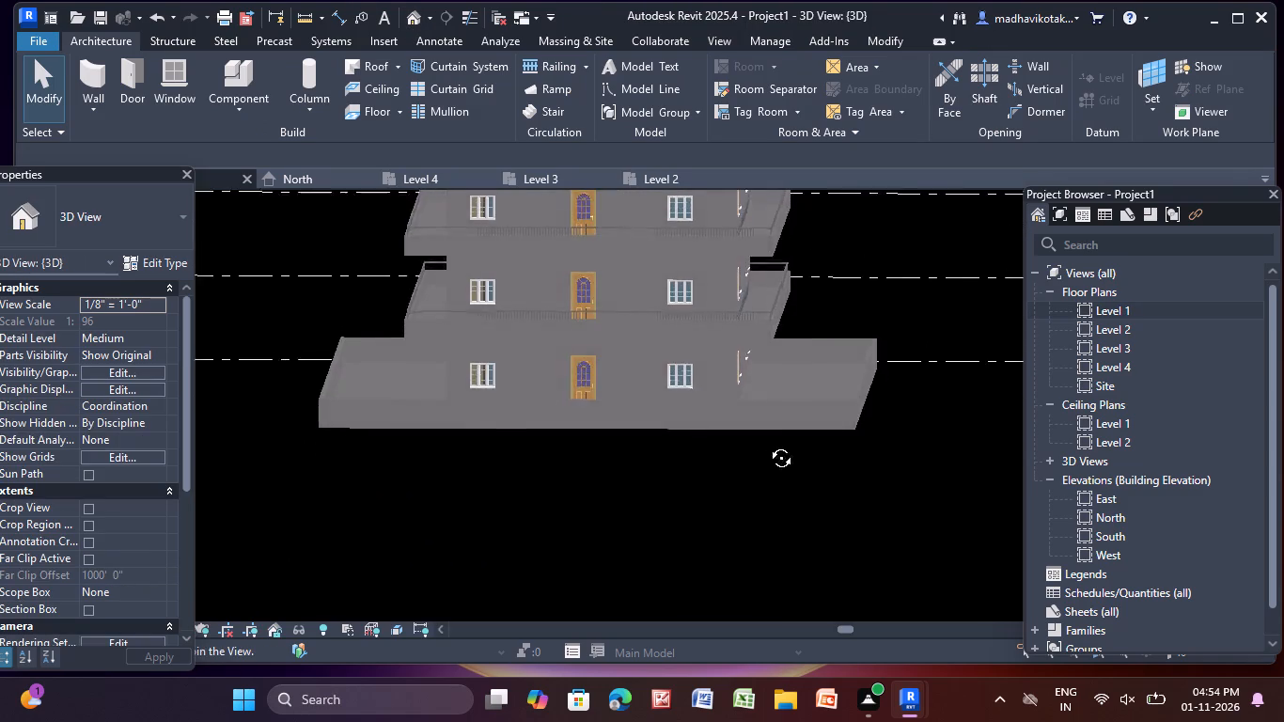
{"action": "middle_click_drag", "start_coordinate": [767, 444], "coordinate": [747, 444]}
{"action": "scroll", "coordinate": [748, 442], "scroll_direction": "down", "scroll_amount": 5}
{"action": "middle_click_drag", "start_coordinate": [747, 451], "coordinate": [743, 476]}
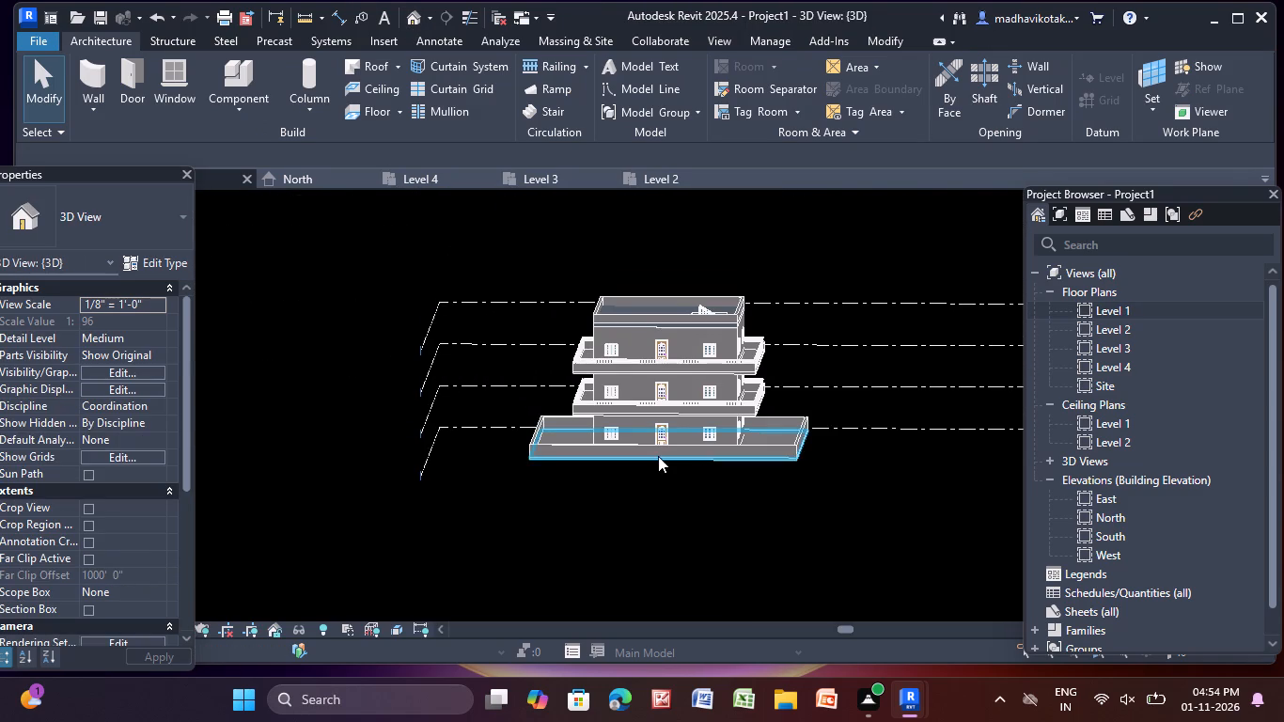
{"action": "scroll", "coordinate": [658, 455], "scroll_direction": "up", "scroll_amount": 7}
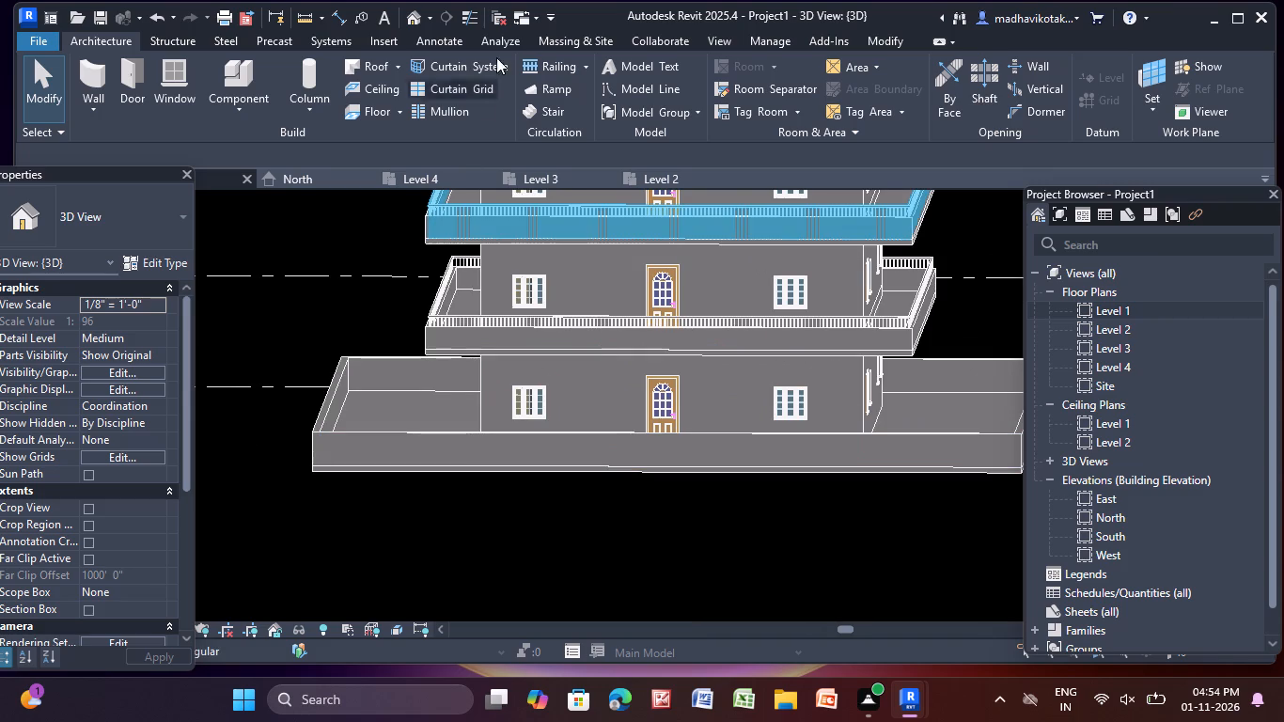
Start placing a component and browse to the Gate folder in the SHUBHAM CITY family library.
{"action": "left_click", "coordinate": [189, 42]}
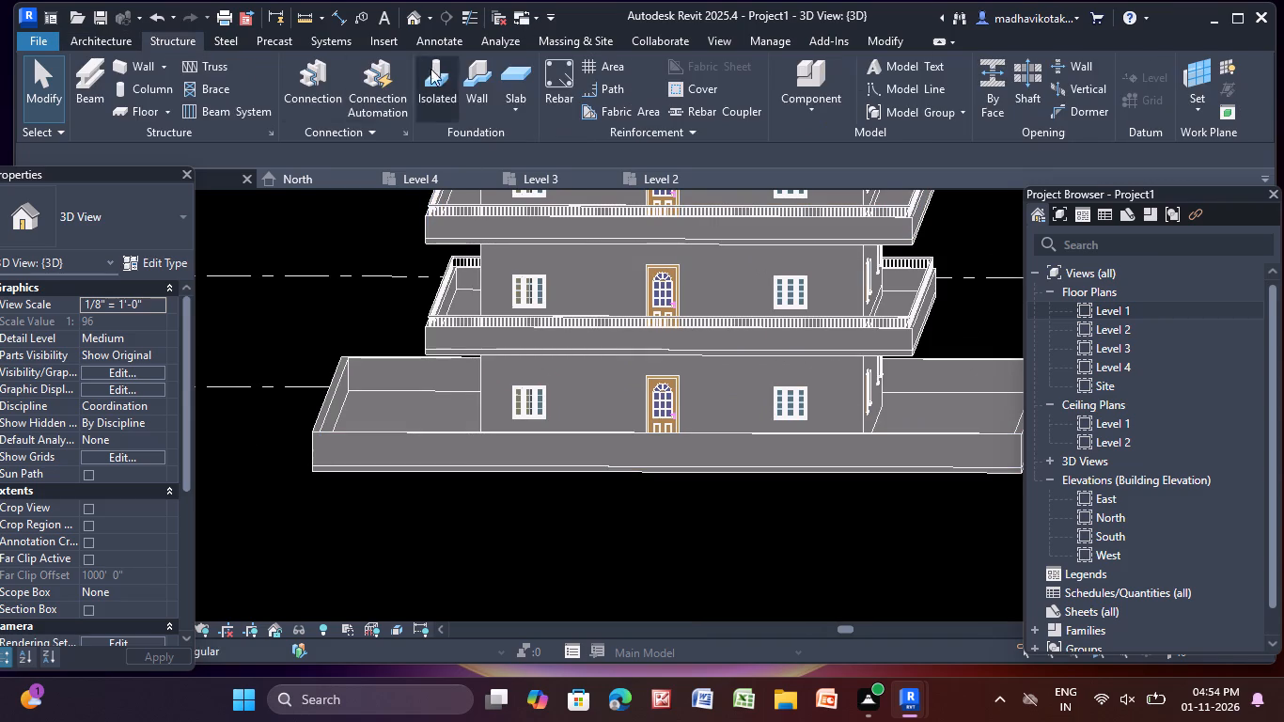
{"action": "left_click", "coordinate": [112, 43]}
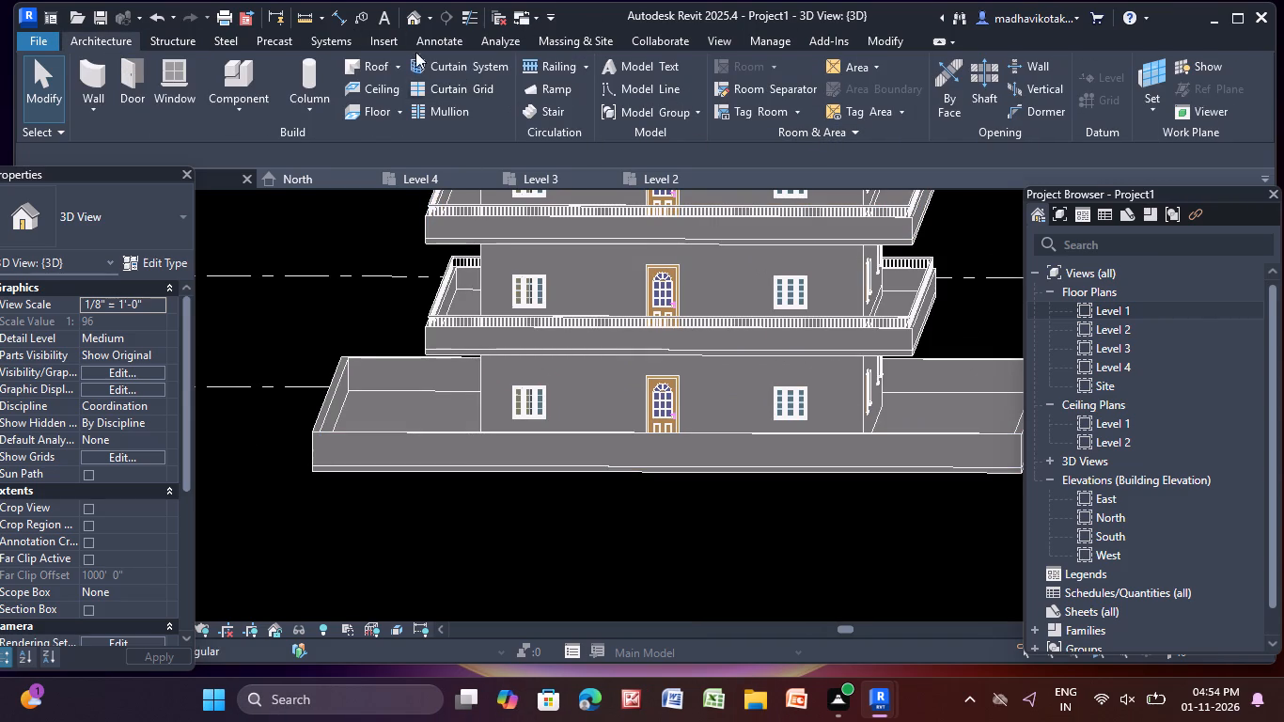
{"action": "left_click", "coordinate": [238, 116]}
{"action": "left_click", "coordinate": [264, 151]}
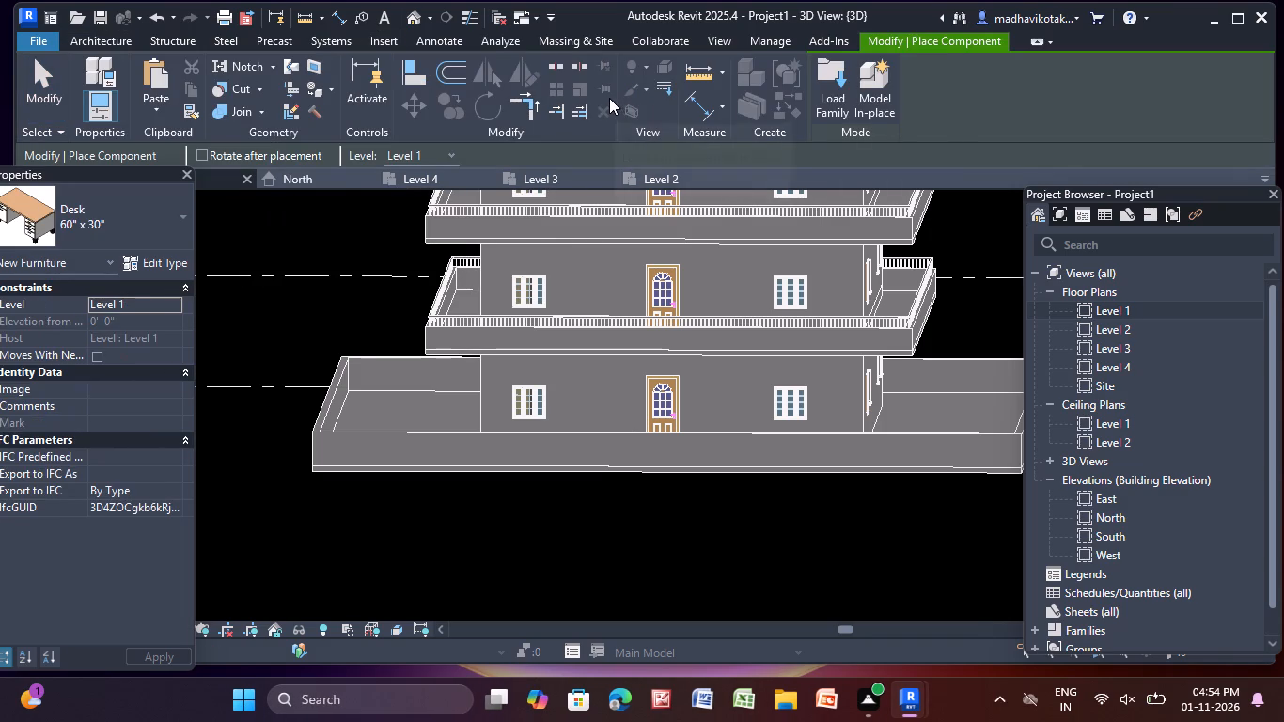
{"action": "left_click", "coordinate": [825, 68]}
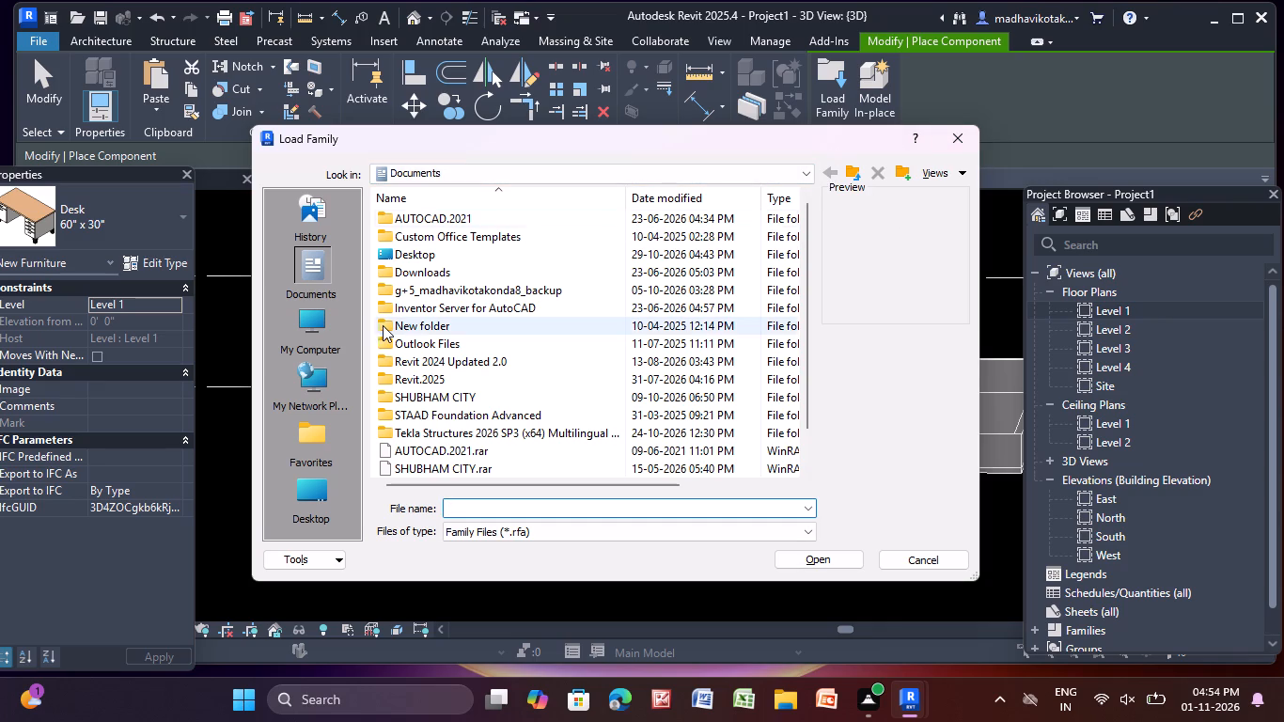
{"action": "scroll", "coordinate": [384, 327], "scroll_direction": "down", "scroll_amount": 4}
{"action": "double_click", "coordinate": [465, 357]}
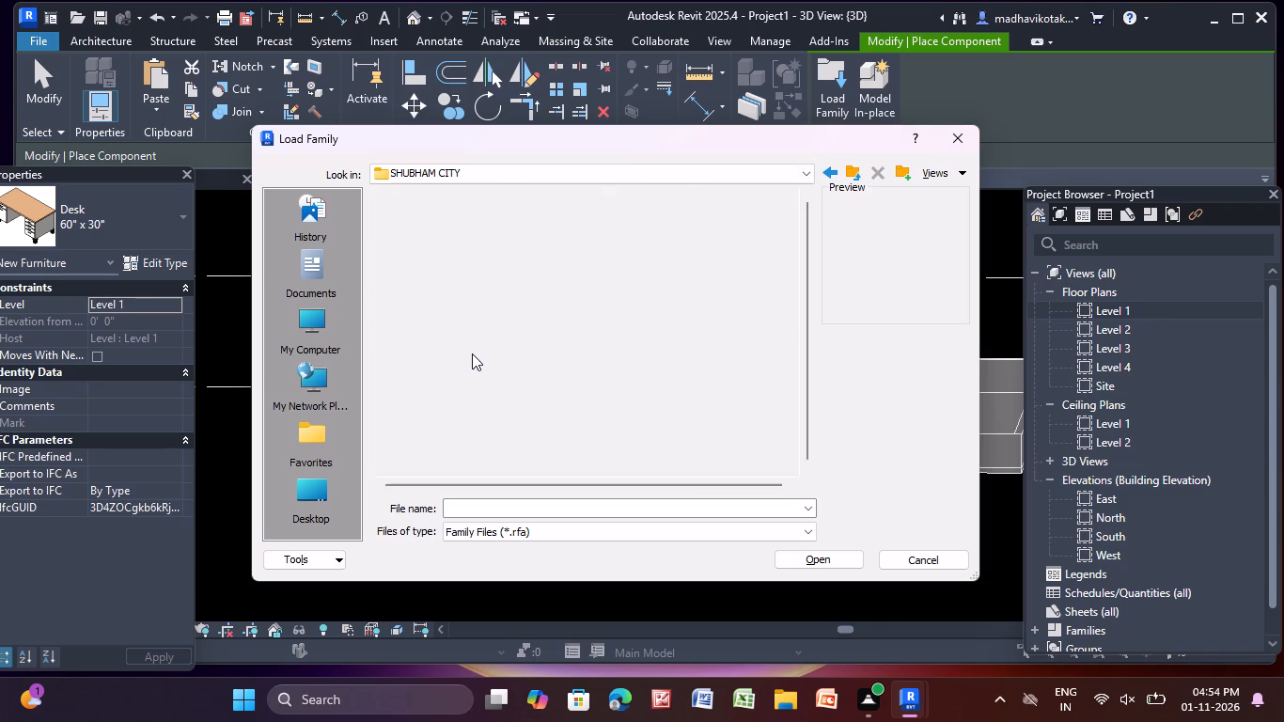
{"action": "double_click", "coordinate": [458, 226]}
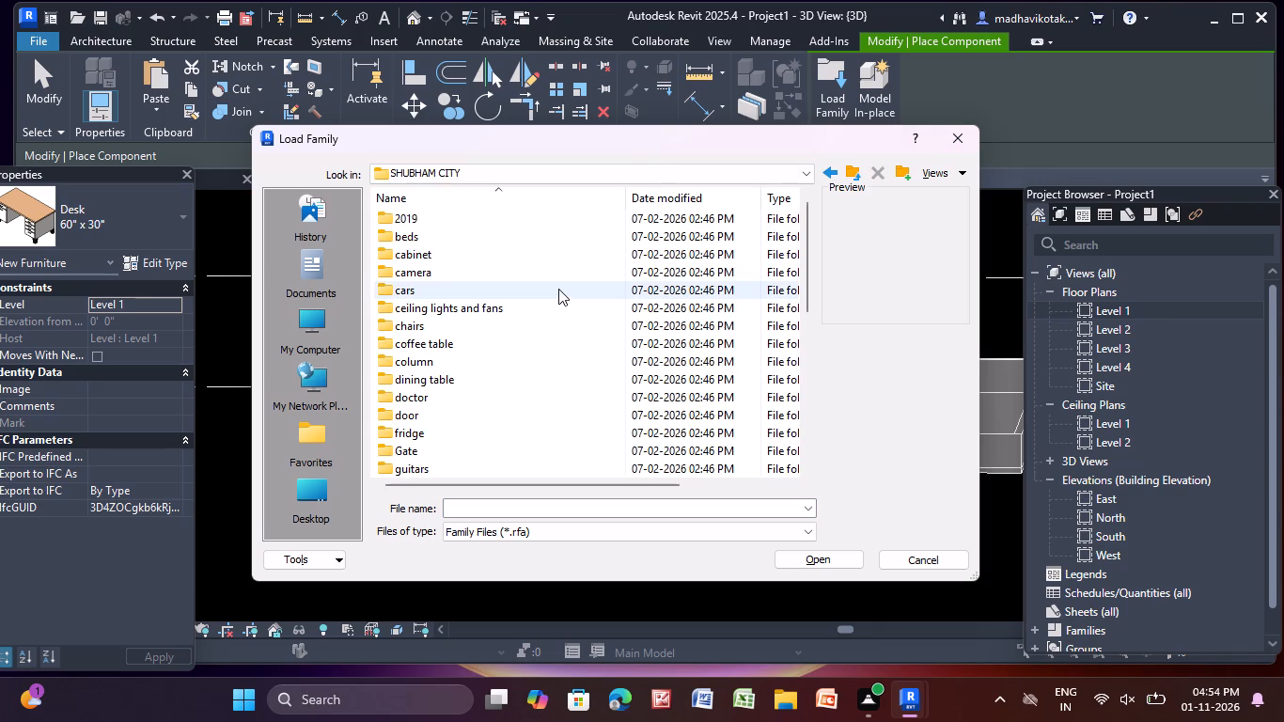
{"action": "scroll", "coordinate": [558, 289], "scroll_direction": "down", "scroll_amount": 10}
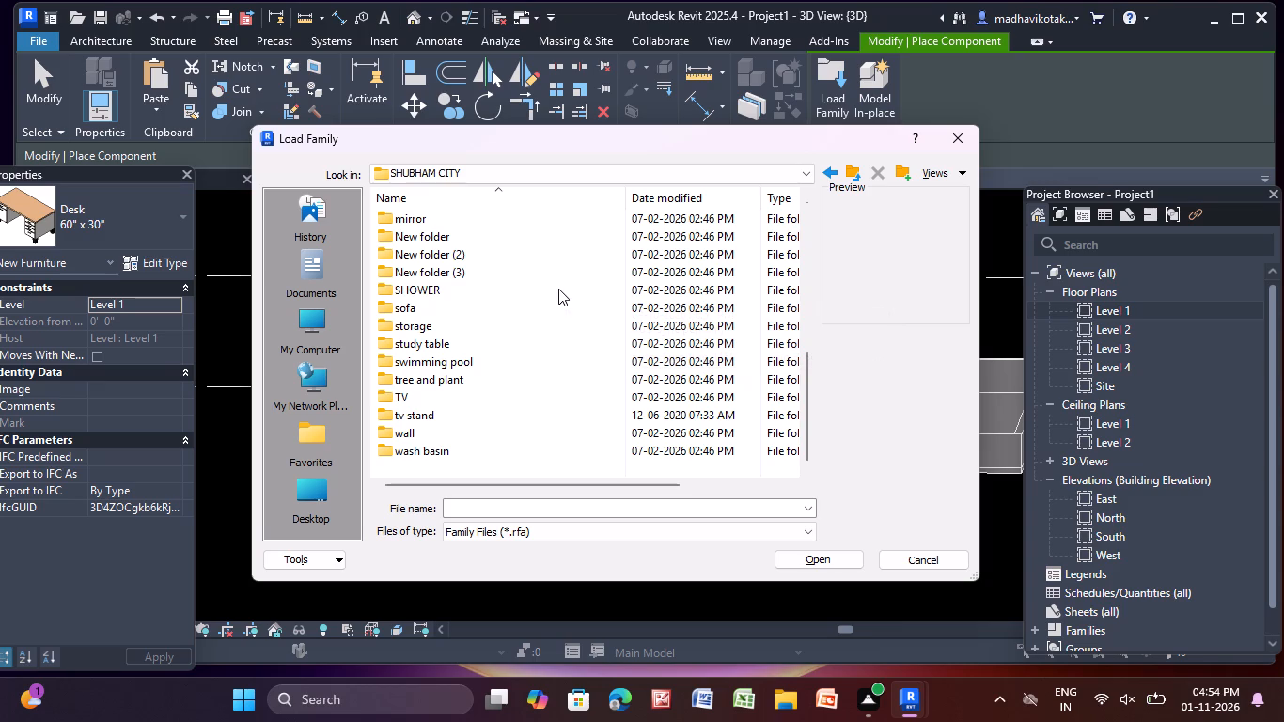
{"action": "scroll", "coordinate": [558, 289], "scroll_direction": "down", "scroll_amount": 1}
{"action": "scroll", "coordinate": [445, 419], "scroll_direction": "up", "scroll_amount": 1}
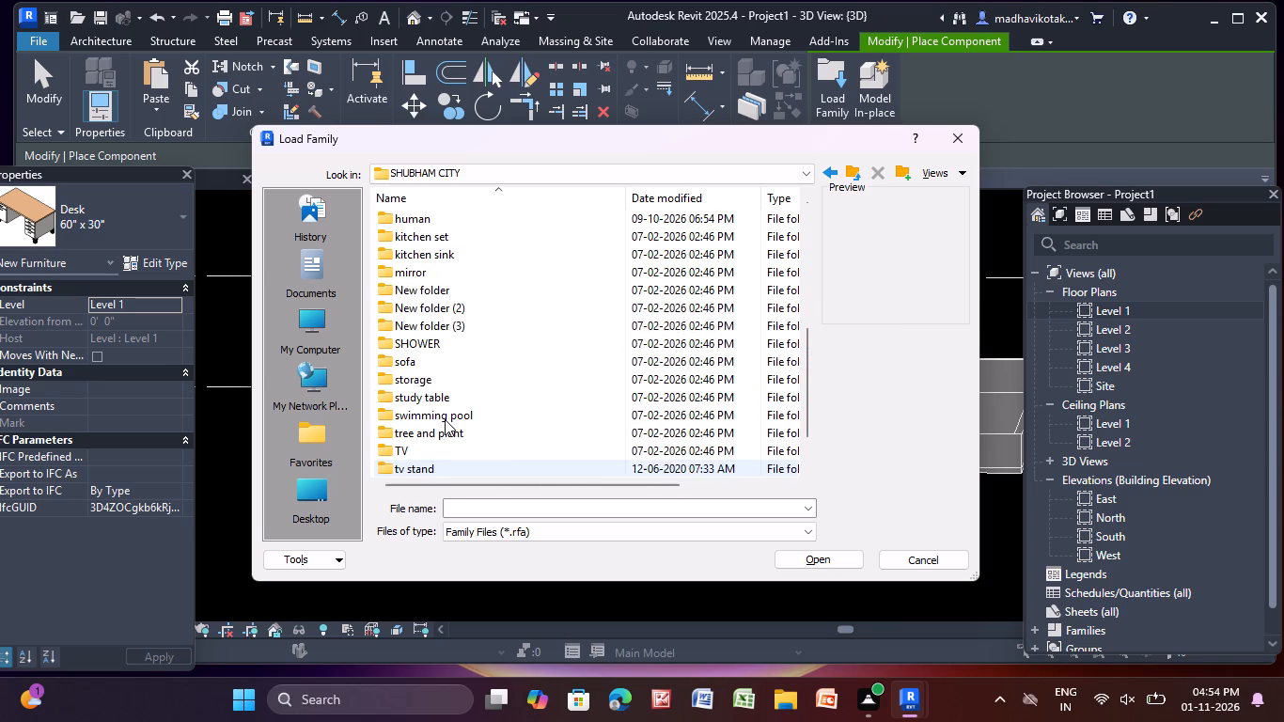
{"action": "scroll", "coordinate": [445, 417], "scroll_direction": "up", "scroll_amount": 1}
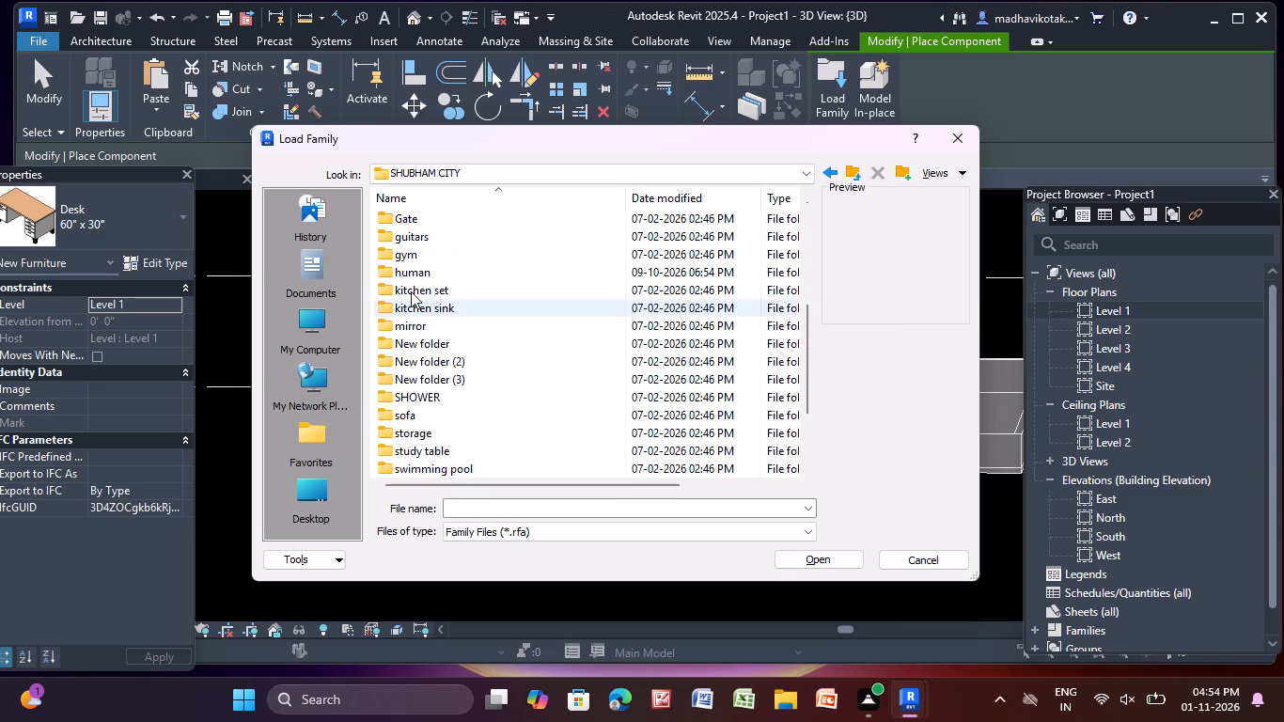
{"action": "double_click", "coordinate": [413, 221]}
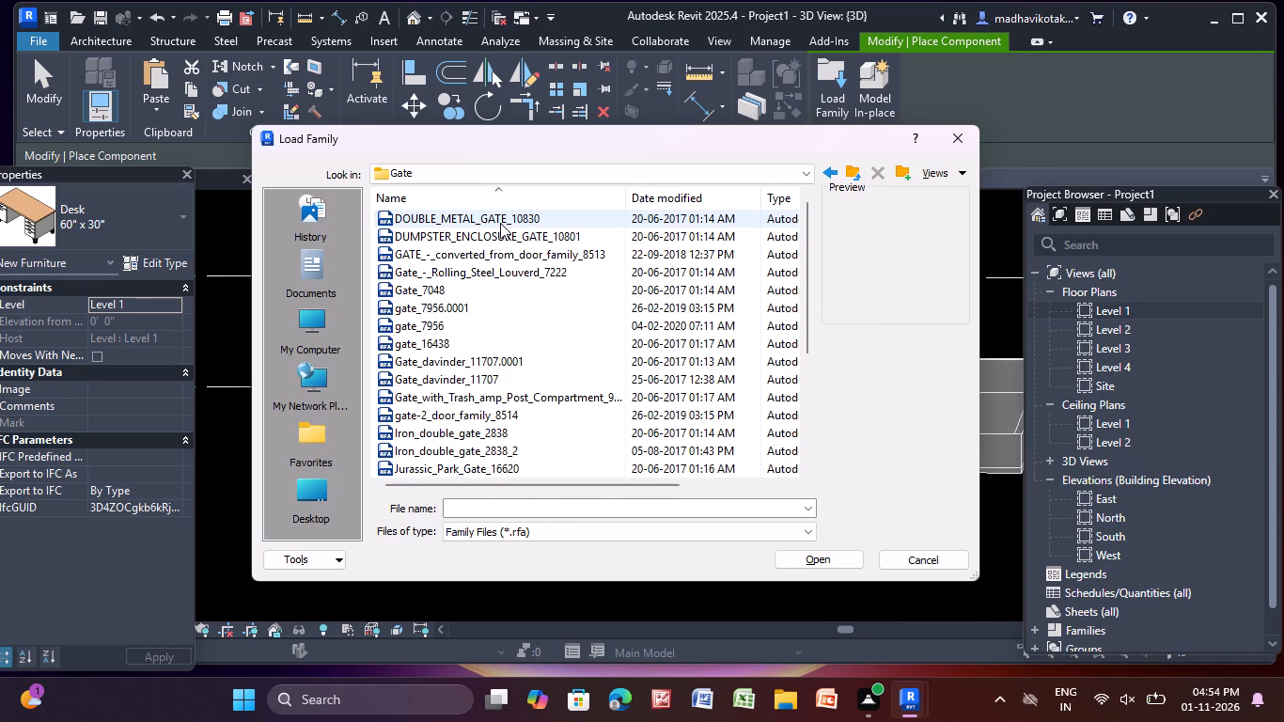
Preview the gate families and load Gate_davinder_11707.0001.
{"action": "left_click", "coordinate": [500, 223]}
{"action": "left_click", "coordinate": [485, 233]}
{"action": "left_click", "coordinate": [472, 249]}
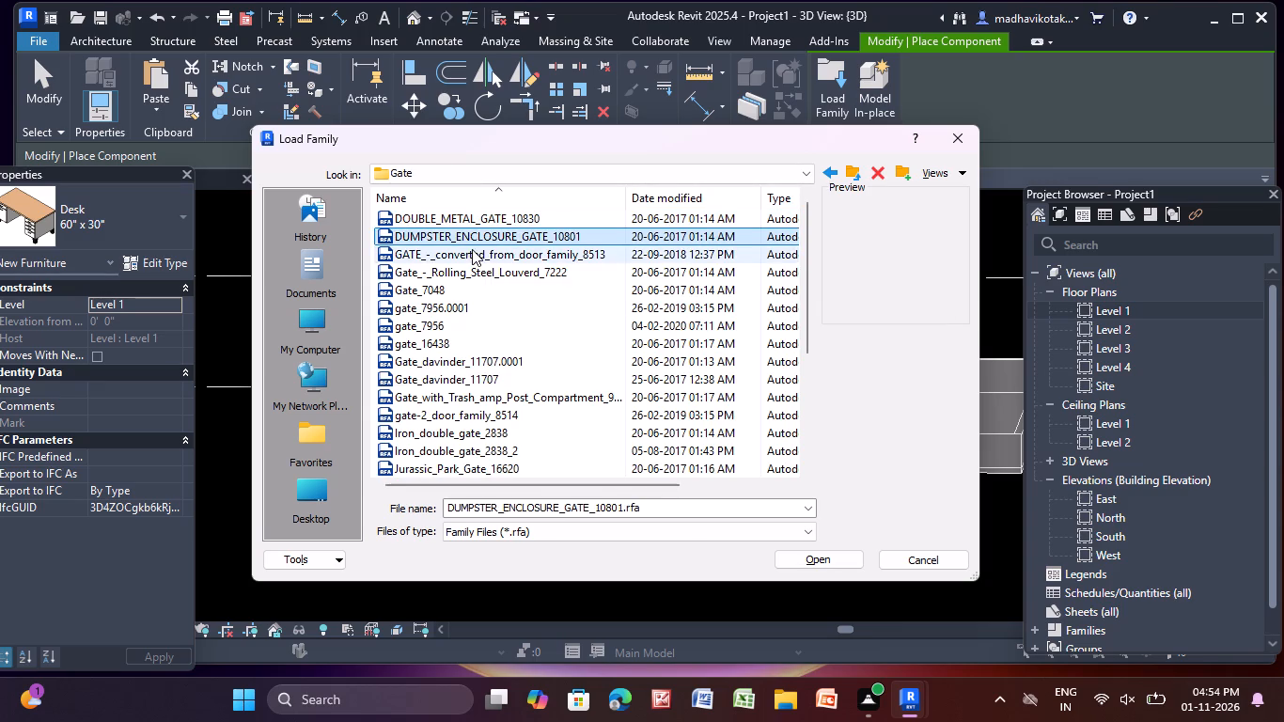
{"action": "left_click", "coordinate": [466, 276]}
{"action": "left_click", "coordinate": [438, 284]}
{"action": "left_click", "coordinate": [422, 303]}
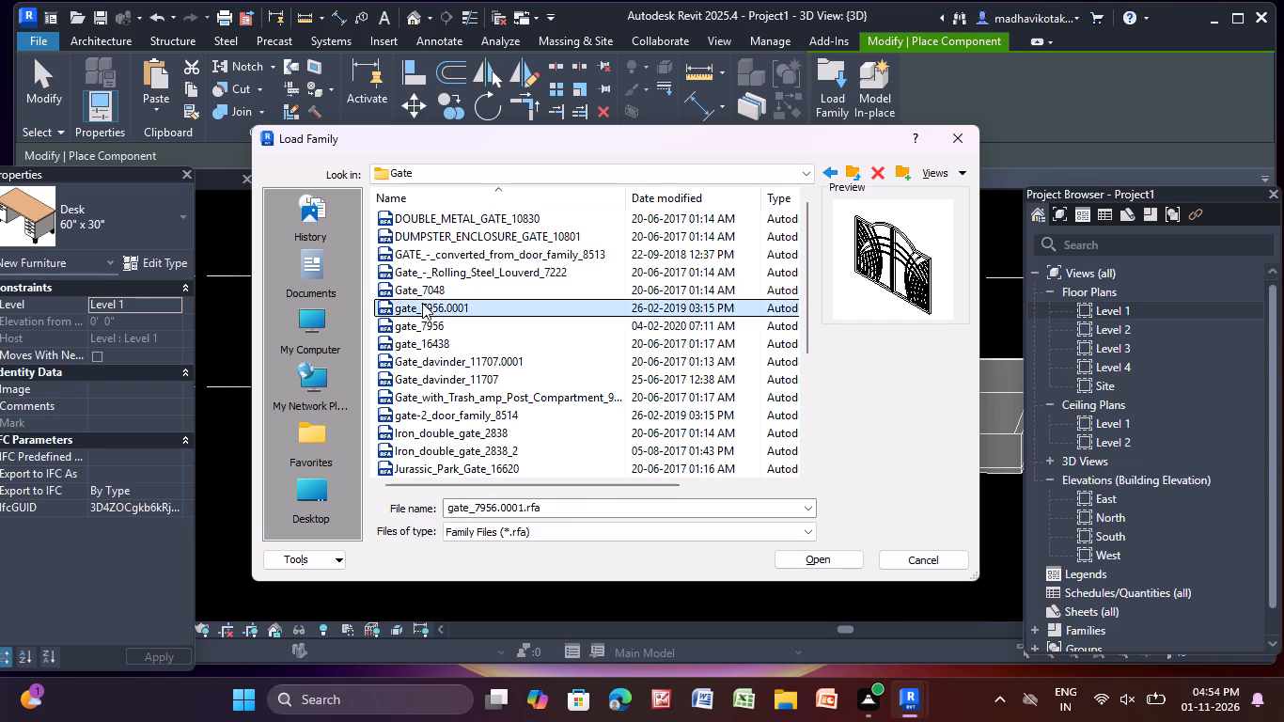
{"action": "left_click", "coordinate": [423, 333]}
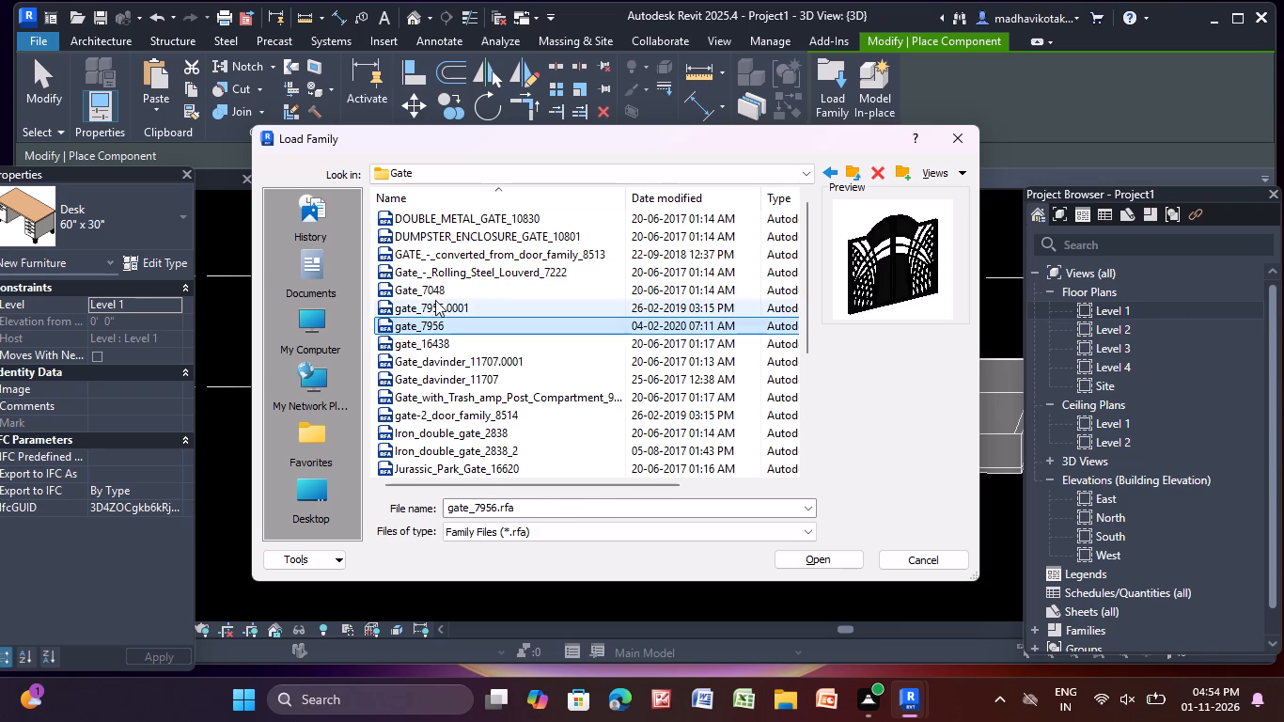
{"action": "left_click", "coordinate": [438, 295]}
{"action": "left_click", "coordinate": [429, 326]}
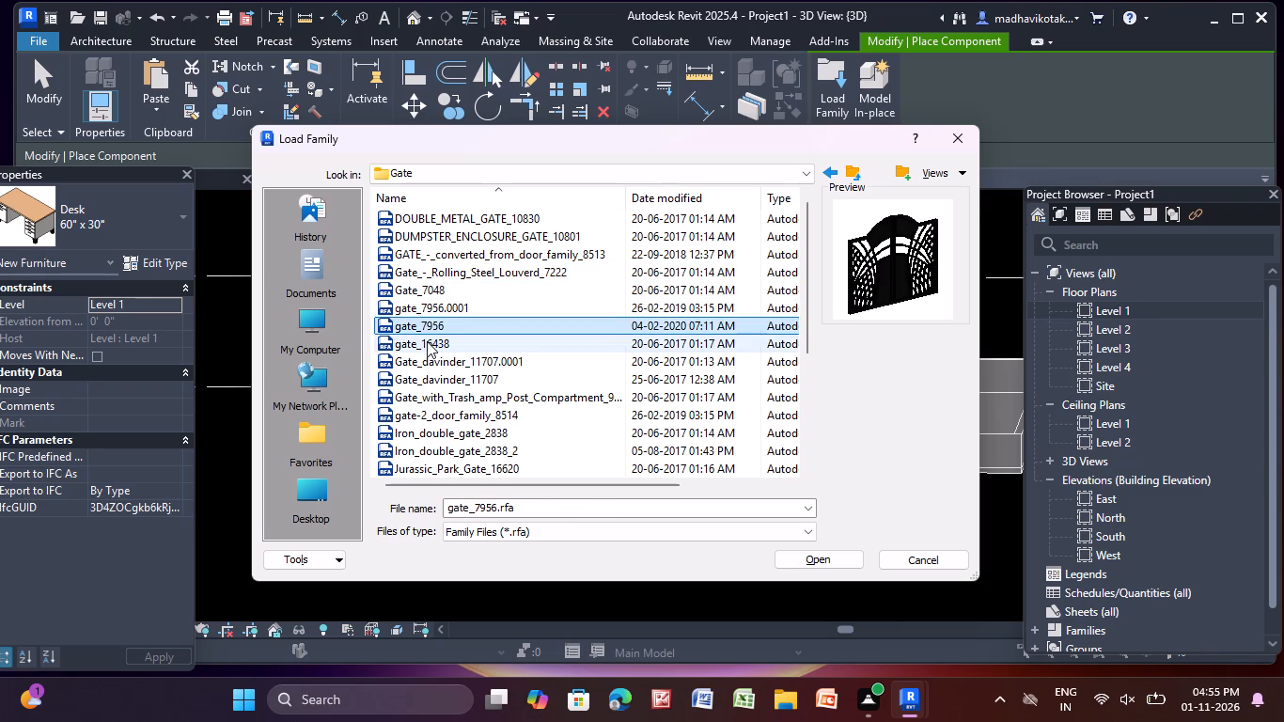
{"action": "left_click", "coordinate": [427, 341]}
{"action": "left_click", "coordinate": [428, 363]}
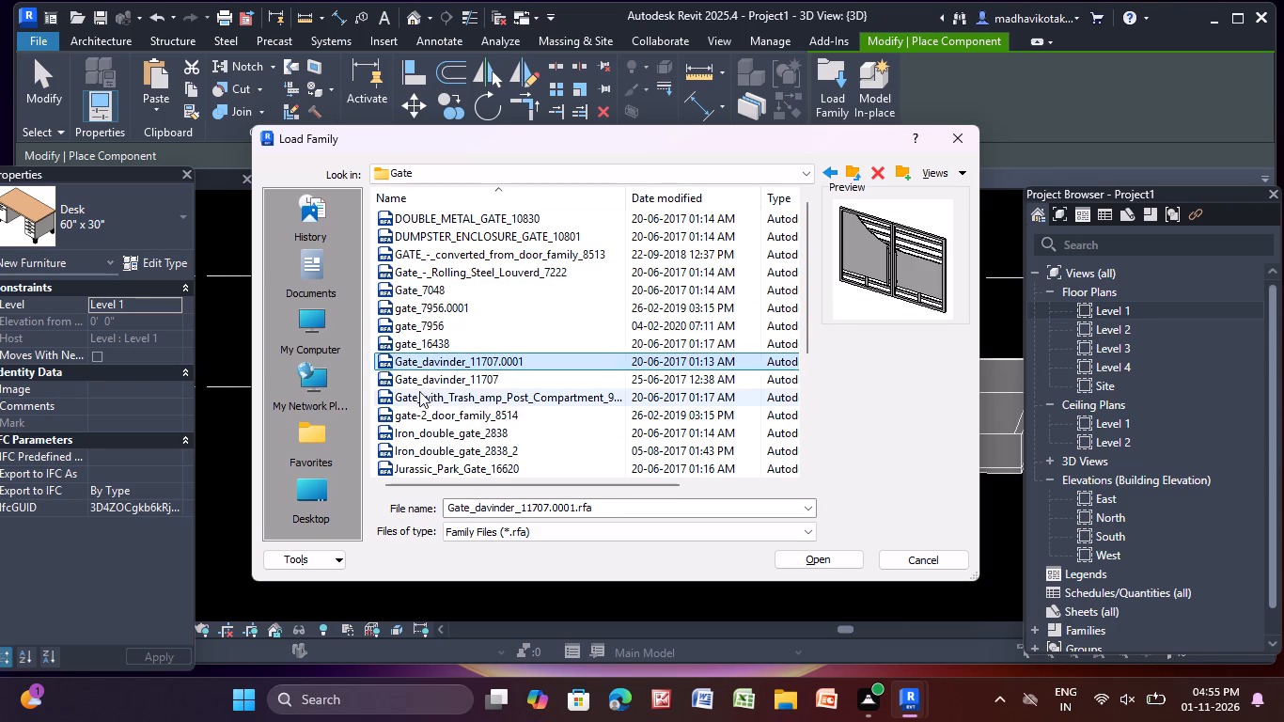
{"action": "left_click", "coordinate": [445, 375]}
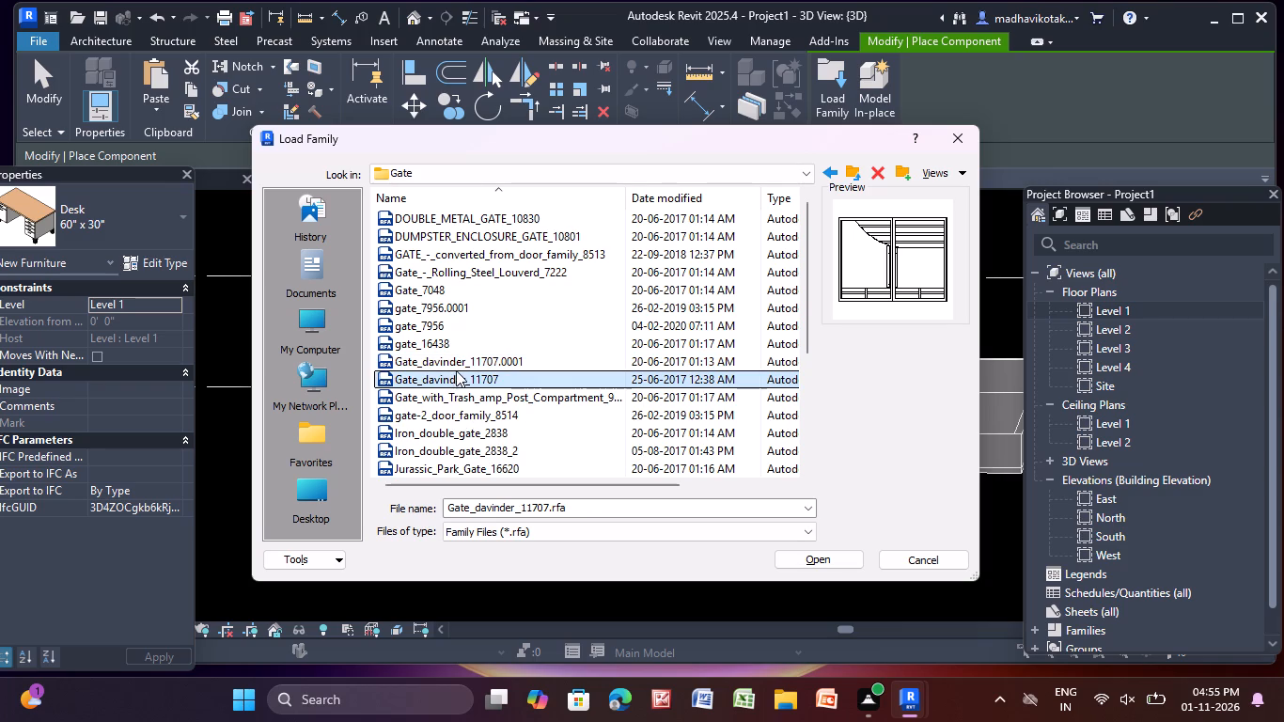
{"action": "left_click", "coordinate": [460, 372]}
{"action": "left_click", "coordinate": [446, 358]}
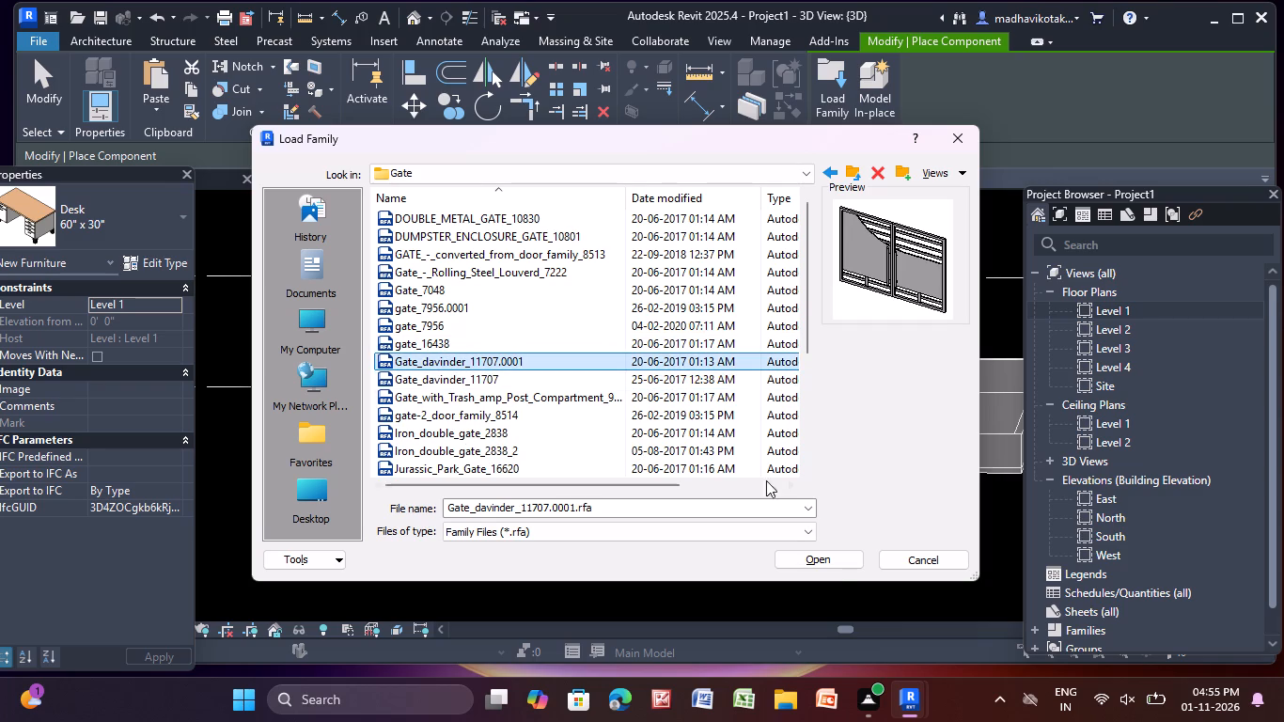
{"action": "left_click", "coordinate": [838, 563]}
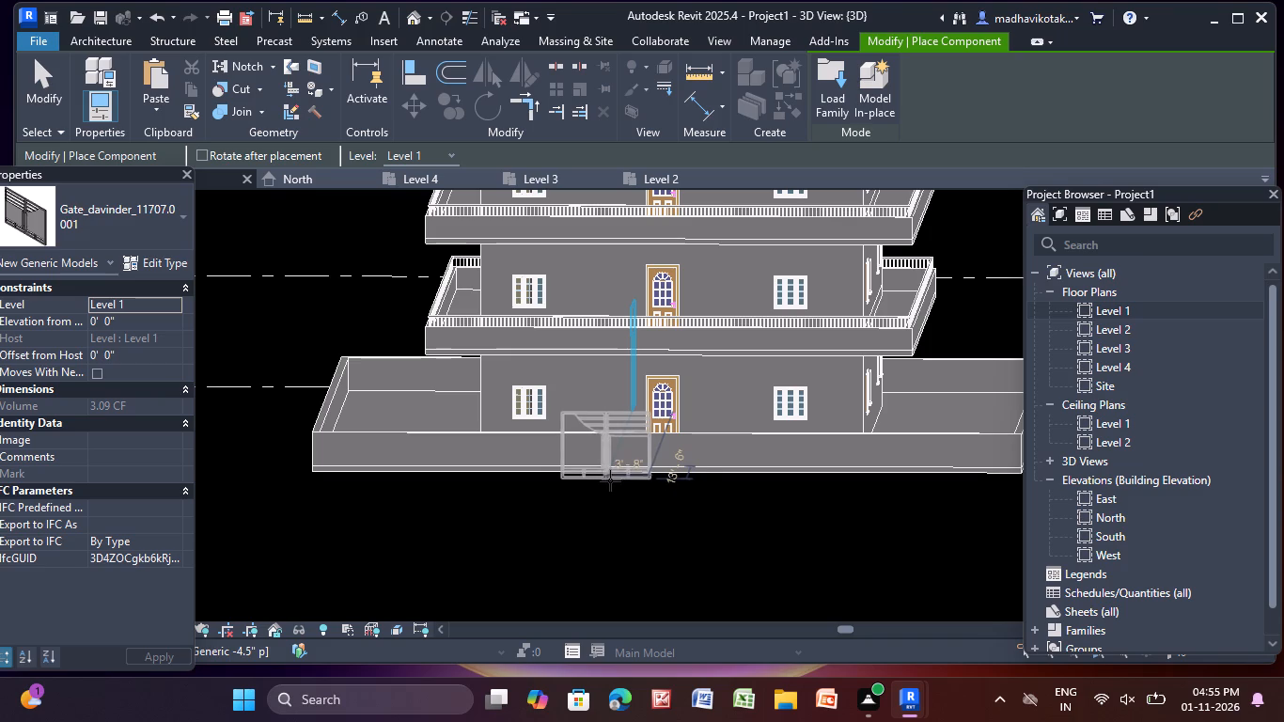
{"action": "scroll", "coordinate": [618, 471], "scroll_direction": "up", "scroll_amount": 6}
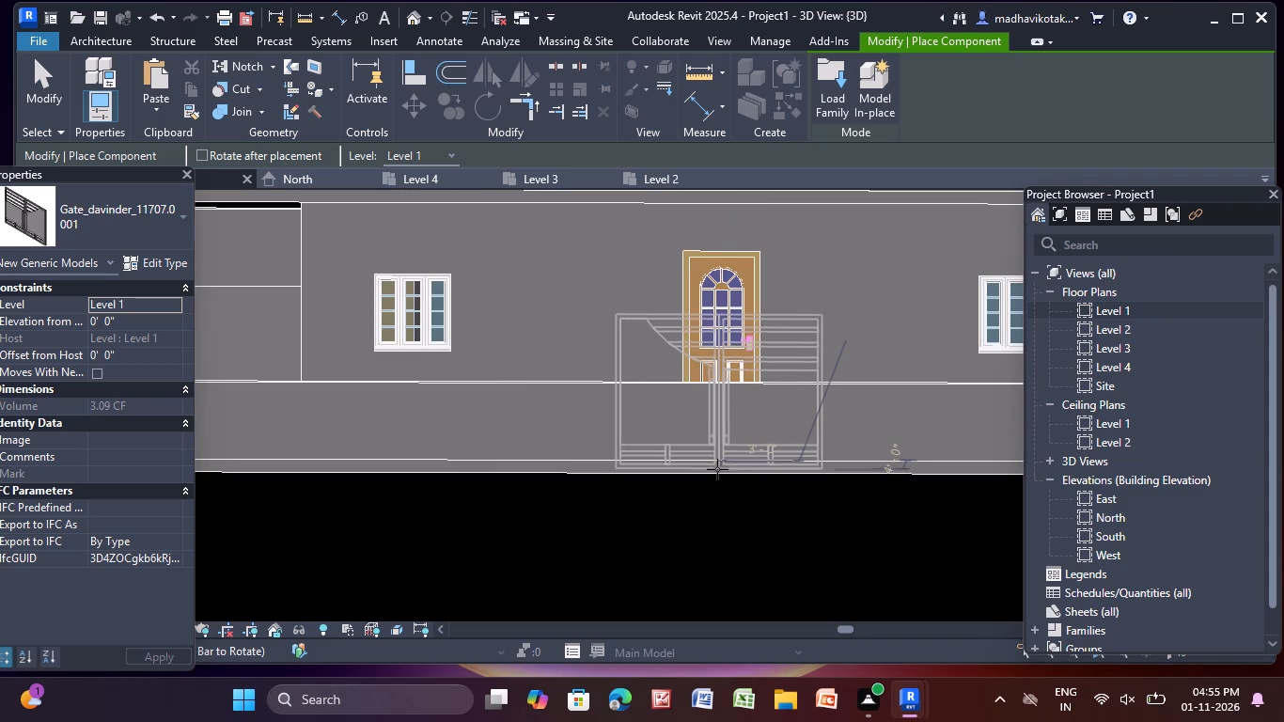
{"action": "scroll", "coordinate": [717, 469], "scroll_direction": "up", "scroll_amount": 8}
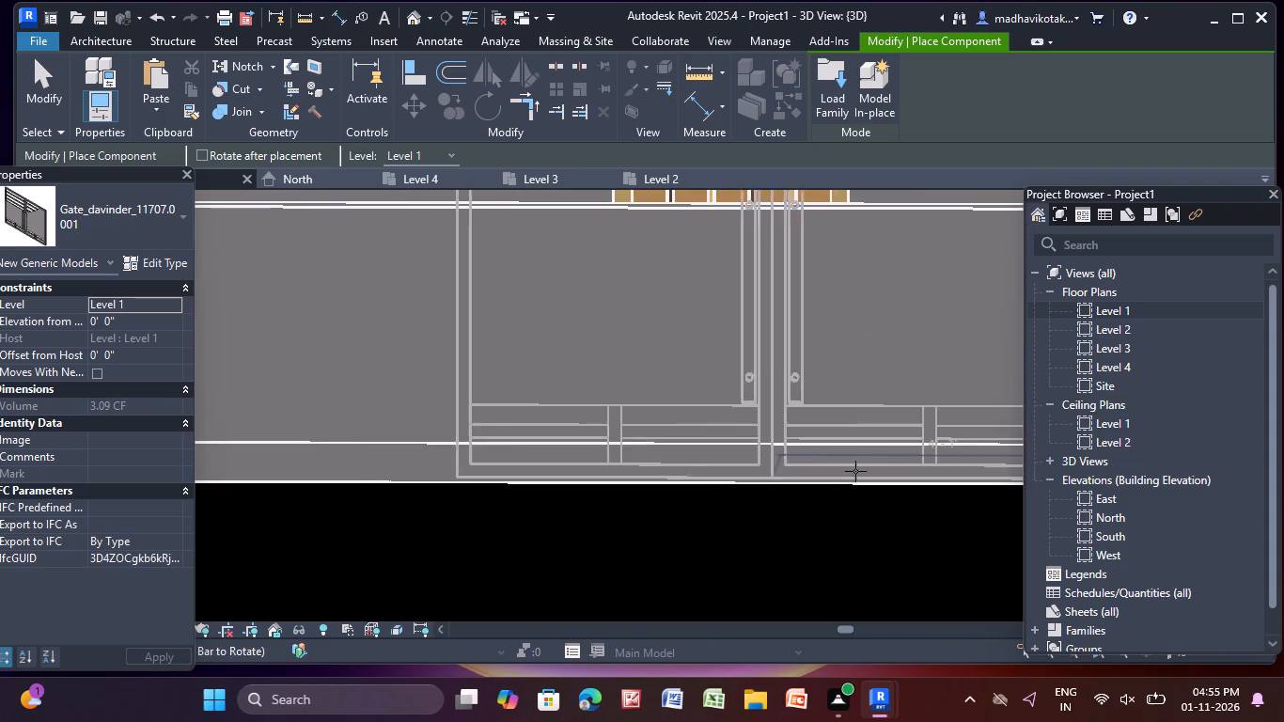
Place the Gate_davinder_11707.0001 component at the midpoint of the south boundary wall in the Level 1 floor plan.
{"action": "double_click", "coordinate": [1128, 312]}
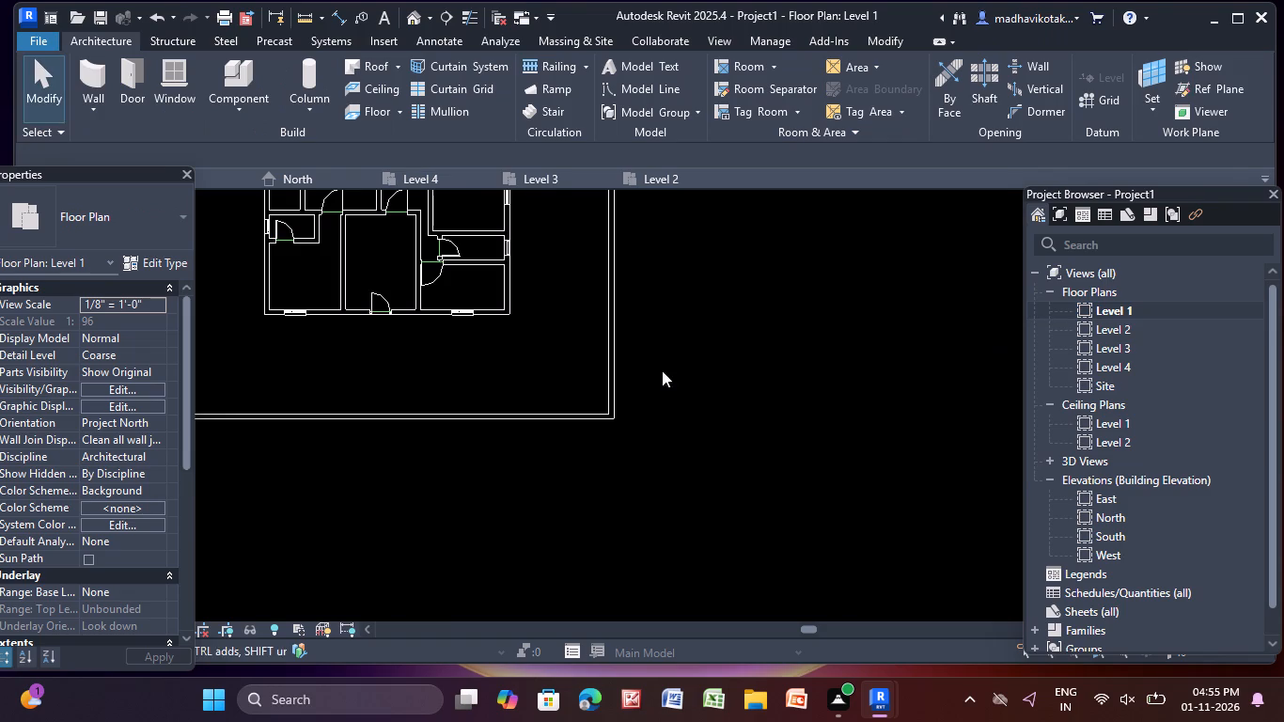
{"action": "scroll", "coordinate": [617, 387], "scroll_direction": "down", "scroll_amount": 1}
{"action": "left_click", "coordinate": [233, 105]}
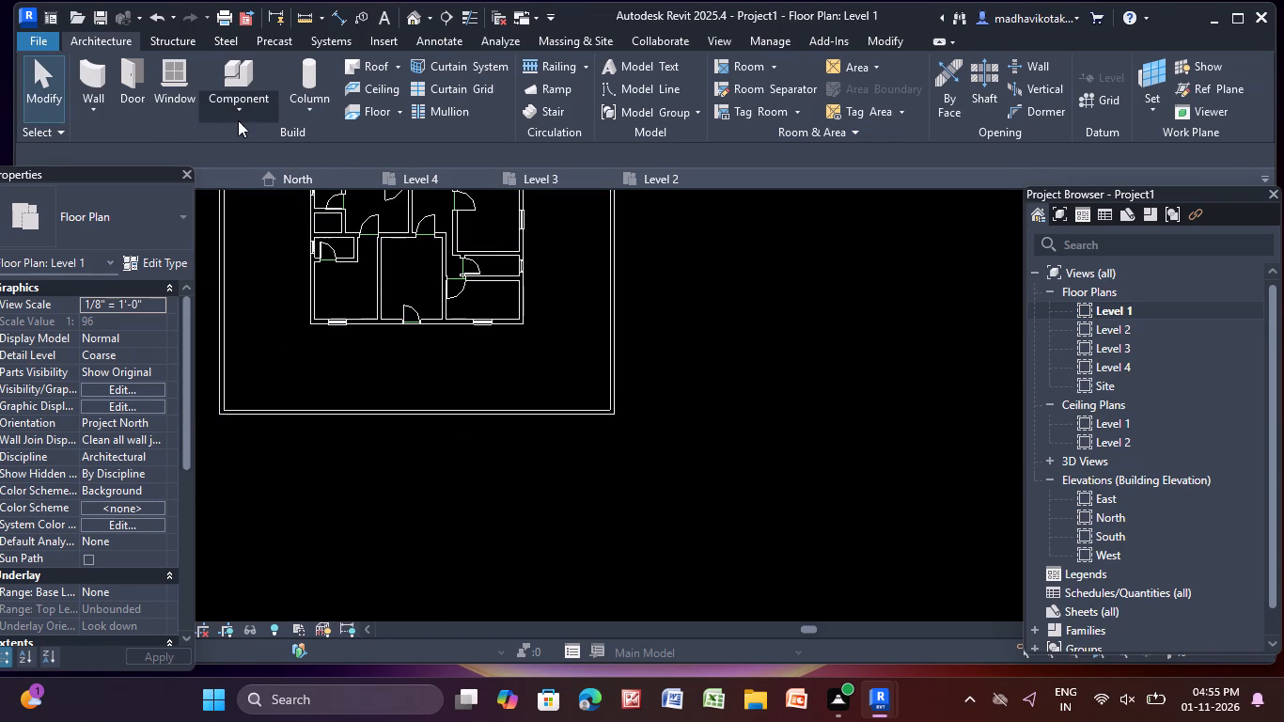
{"action": "left_click", "coordinate": [289, 154]}
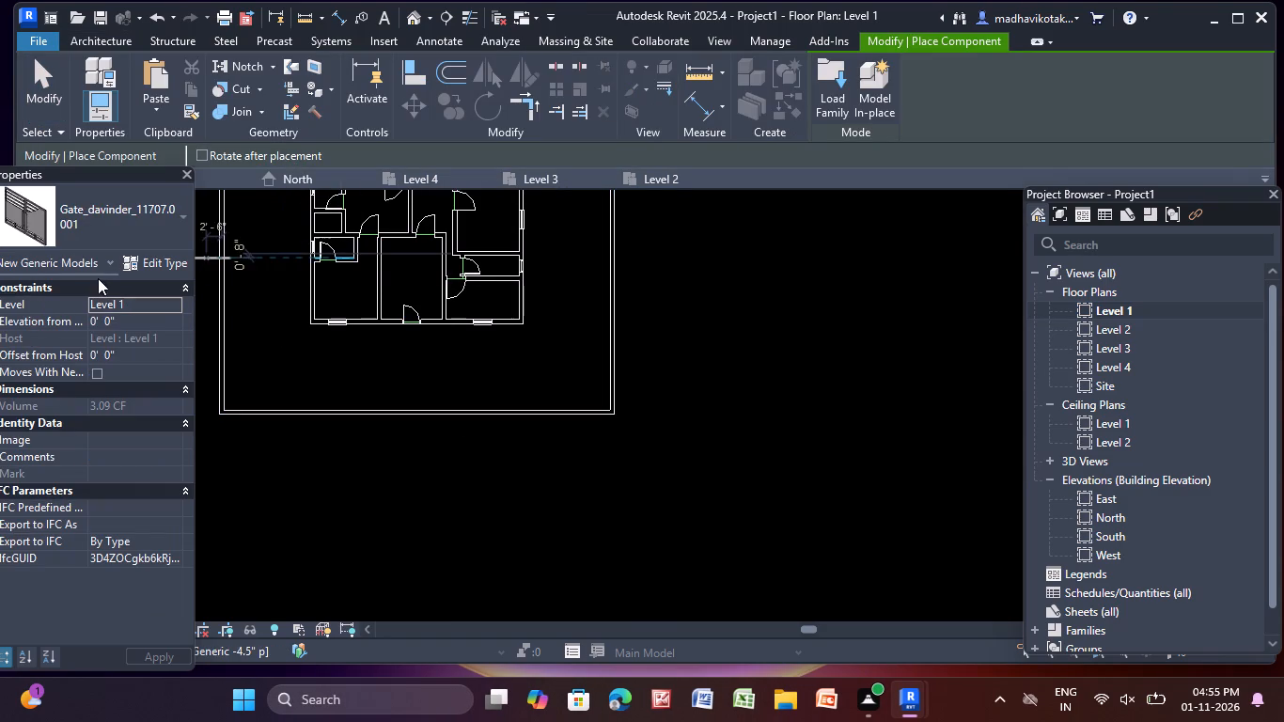
{"action": "scroll", "coordinate": [400, 412], "scroll_direction": "up", "scroll_amount": 3}
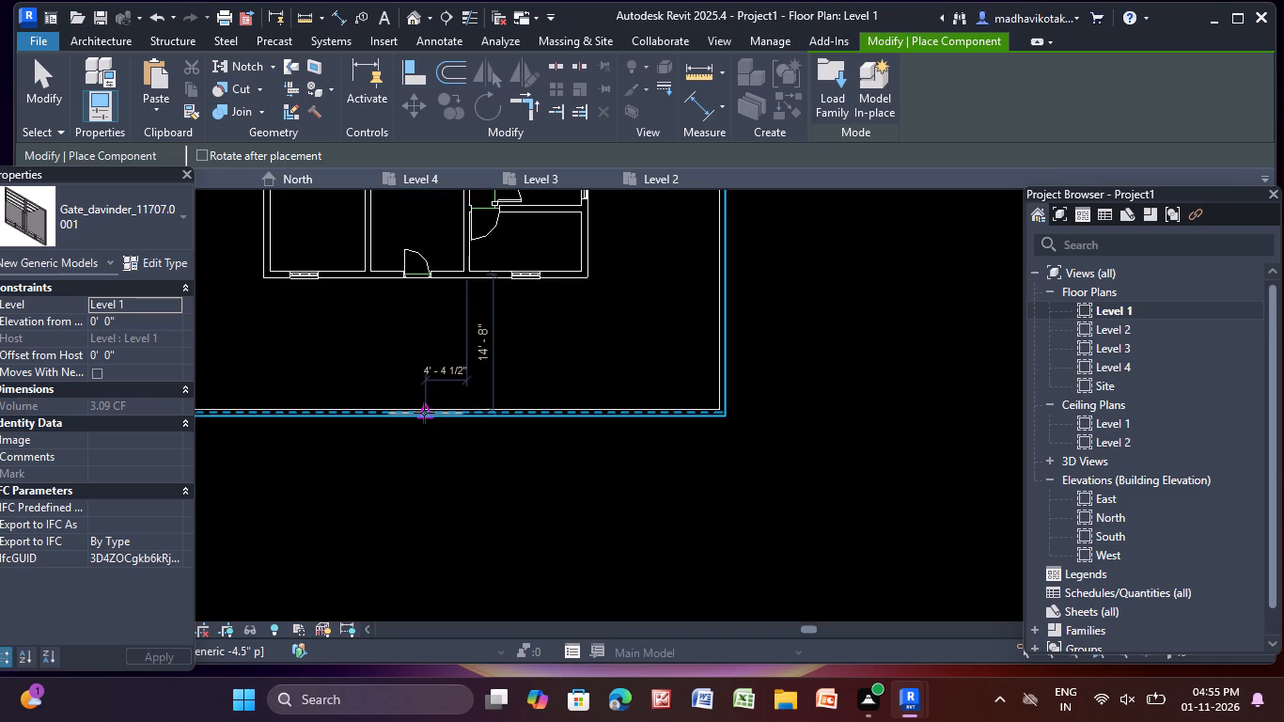
{"action": "left_click", "coordinate": [424, 413]}
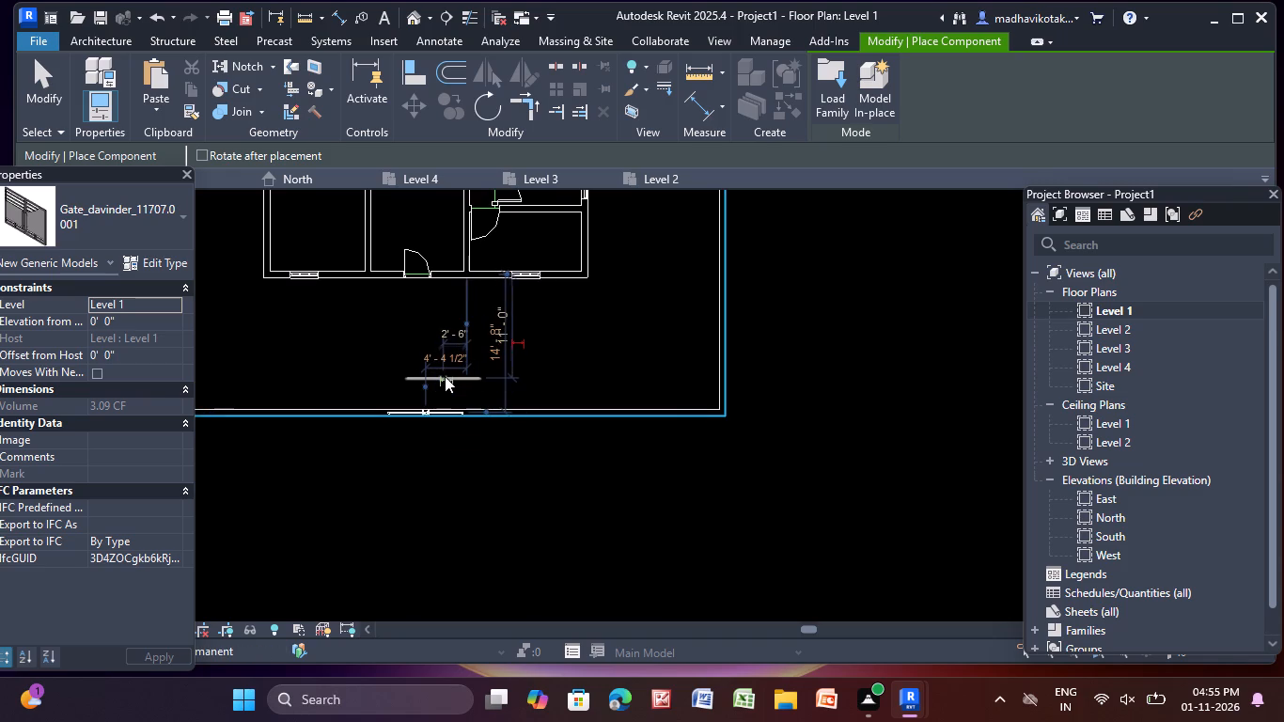
Delete the south boundary wall that runs through the entrance gate, working in the 3D view.
{"action": "key", "text": "Escape"}
{"action": "key", "text": "Escape"}
{"action": "key", "text": "Escape"}
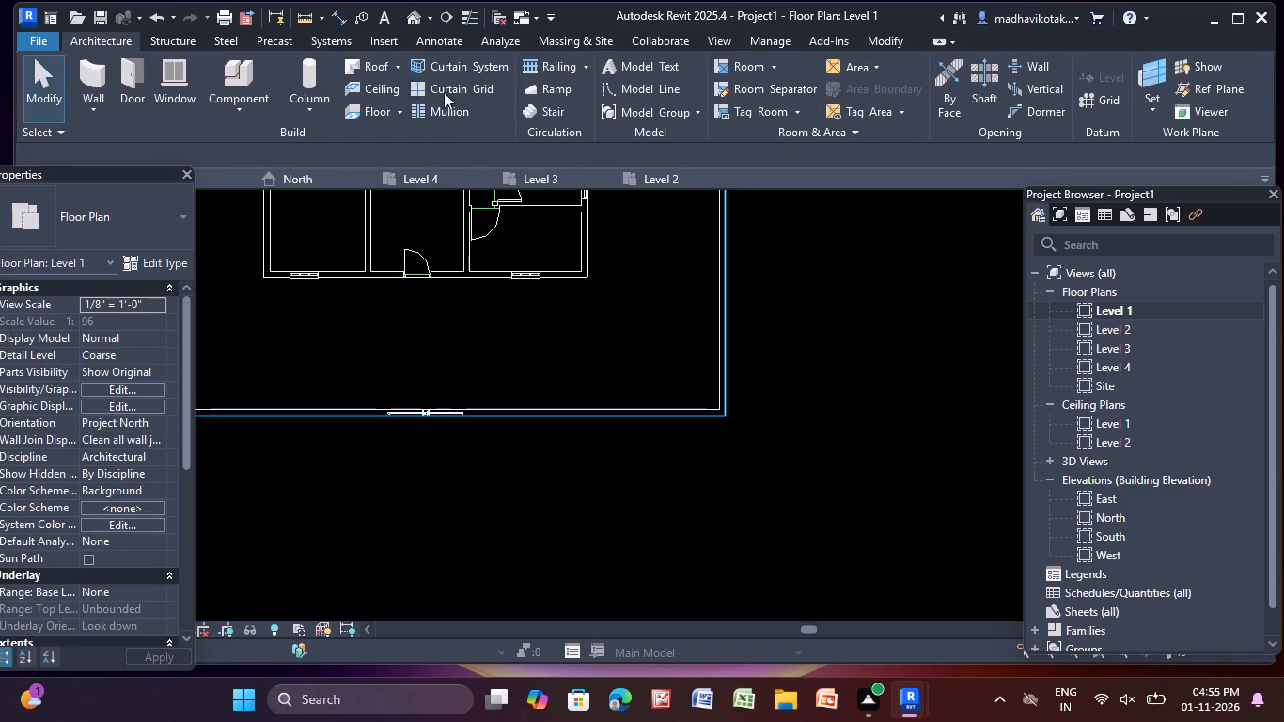
{"action": "left_click", "coordinate": [410, 18]}
{"action": "scroll", "coordinate": [535, 360], "scroll_direction": "down", "scroll_amount": 3}
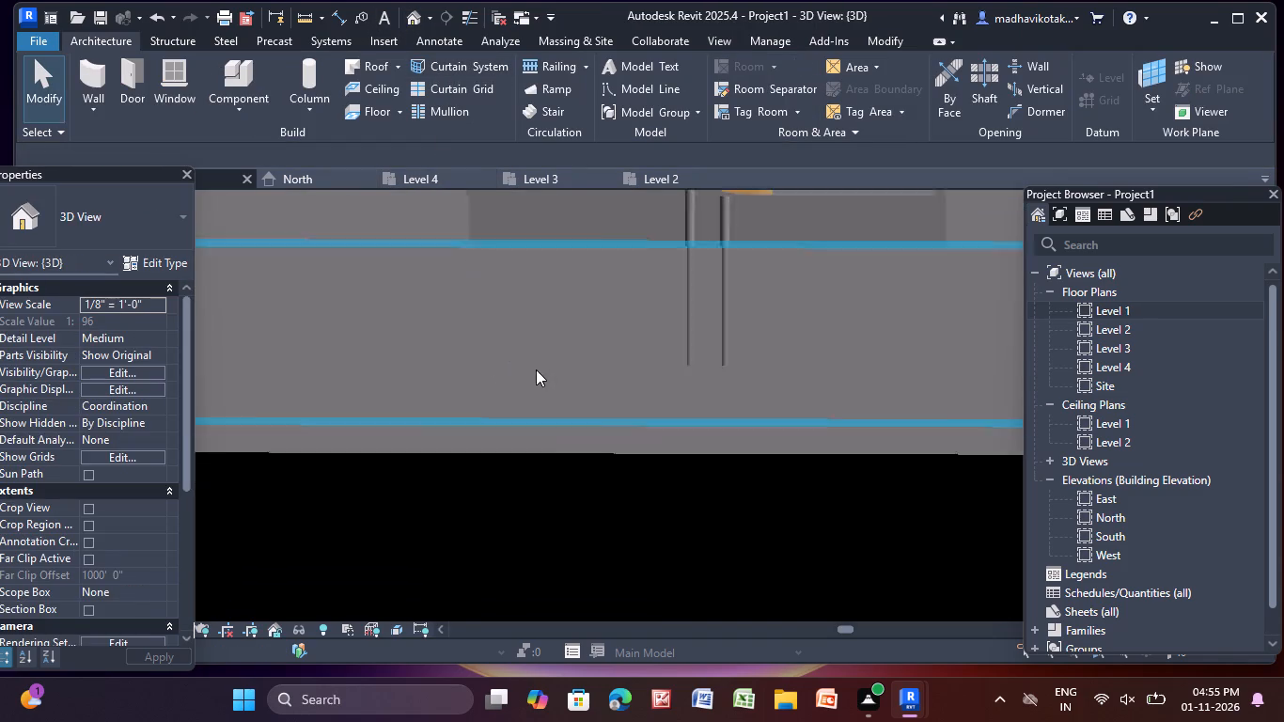
{"action": "scroll", "coordinate": [536, 369], "scroll_direction": "down", "scroll_amount": 7}
{"action": "middle_click_drag", "start_coordinate": [616, 303], "coordinate": [581, 354]}
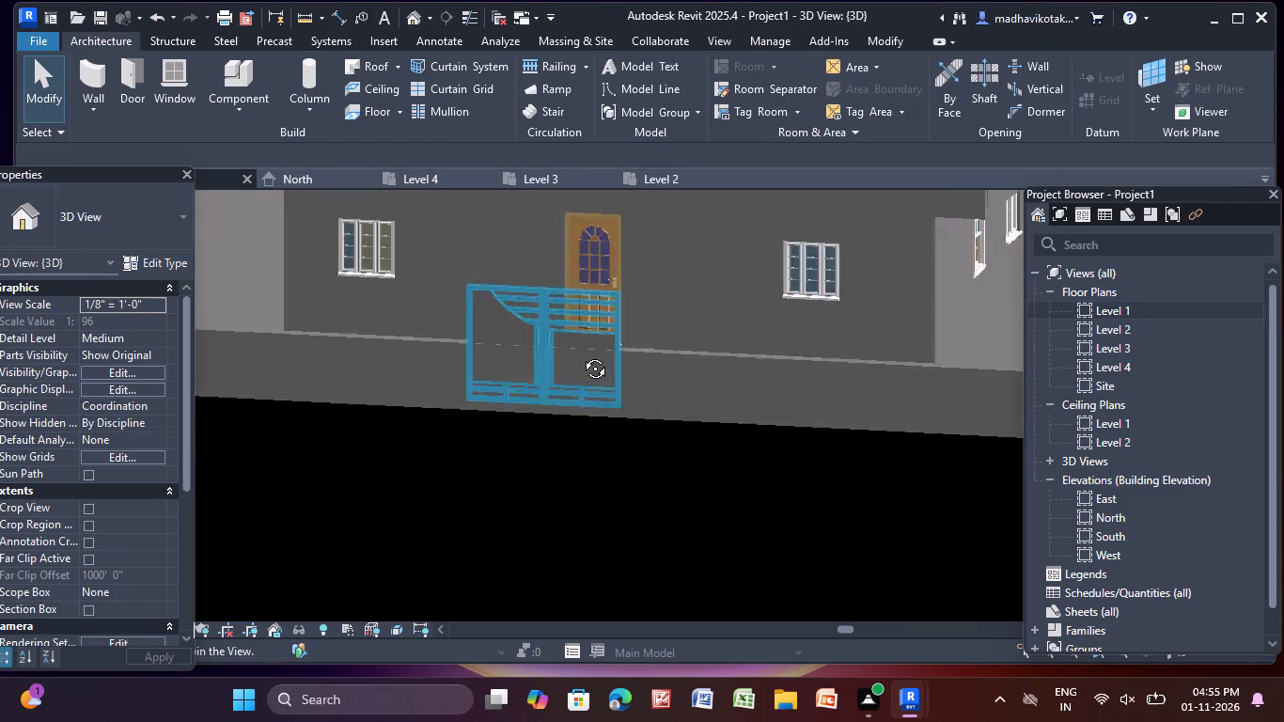
{"action": "middle_click_drag", "start_coordinate": [581, 354], "coordinate": [564, 387]}
{"action": "left_click", "coordinate": [544, 356]}
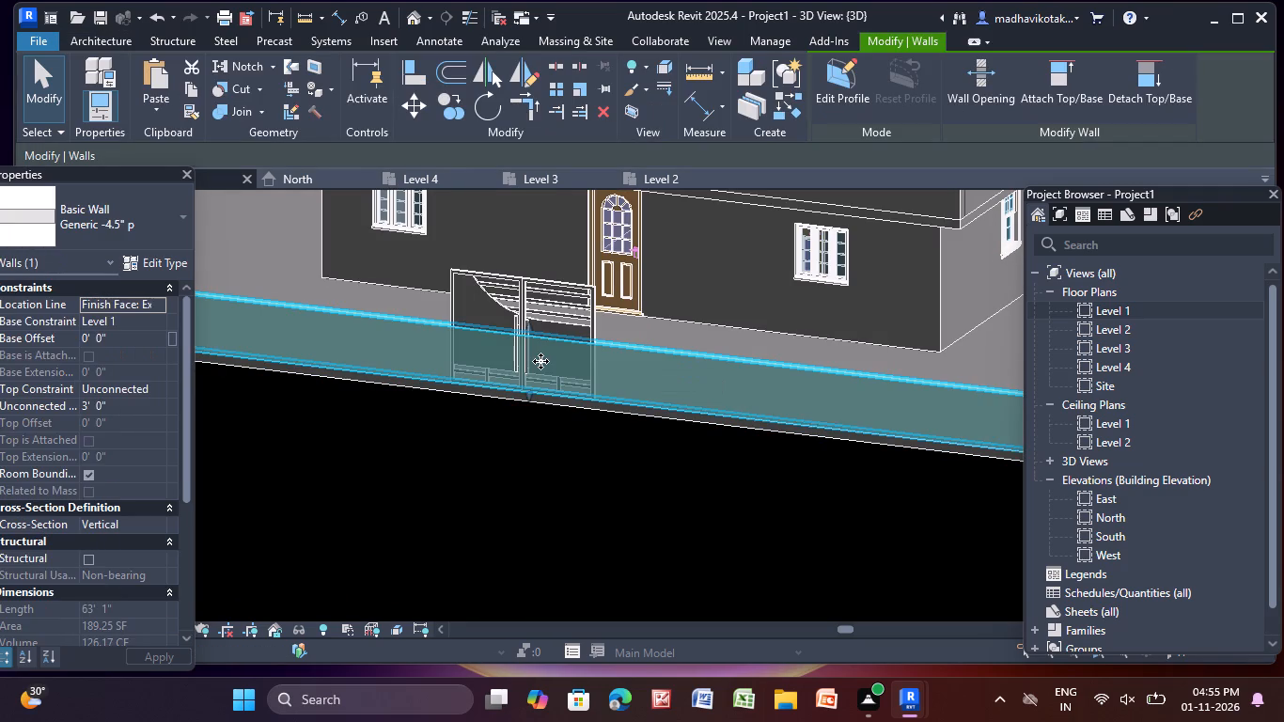
{"action": "key", "text": "Delete"}
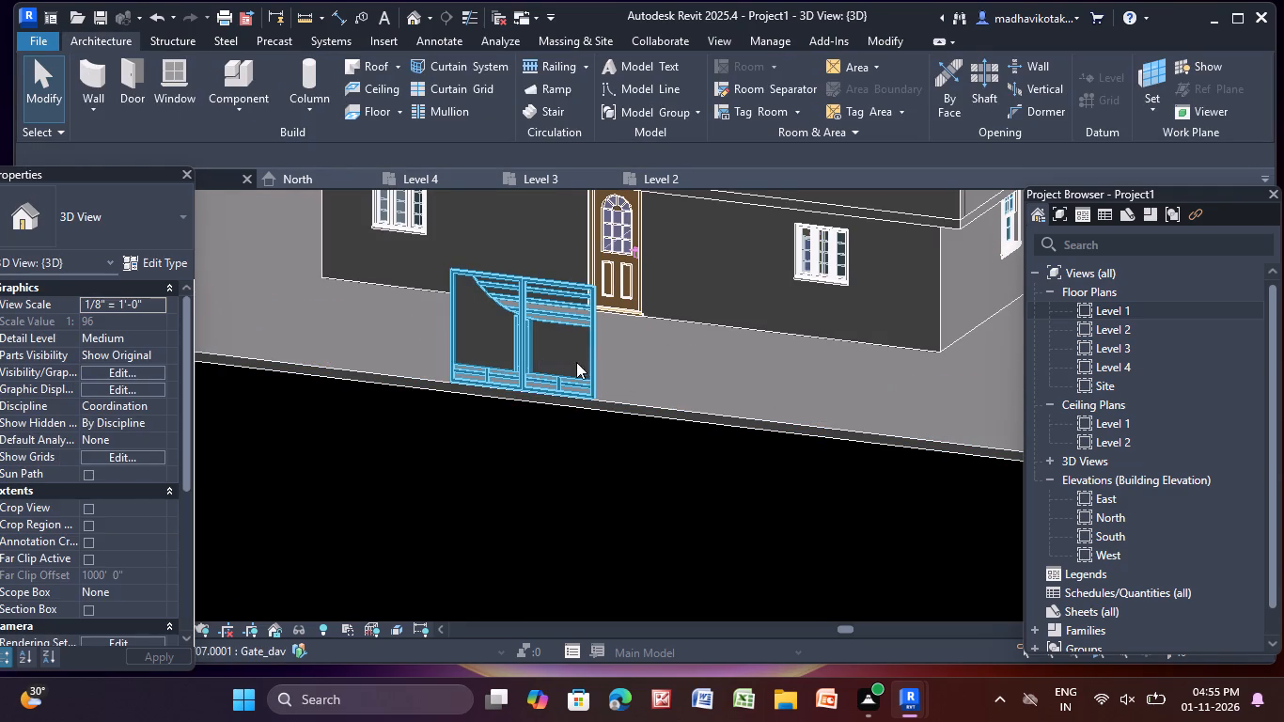
Examine the entrance gate's position on the south edge of the ground floor slab in the 3D view.
{"action": "middle_click_drag", "start_coordinate": [651, 378], "coordinate": [547, 422]}
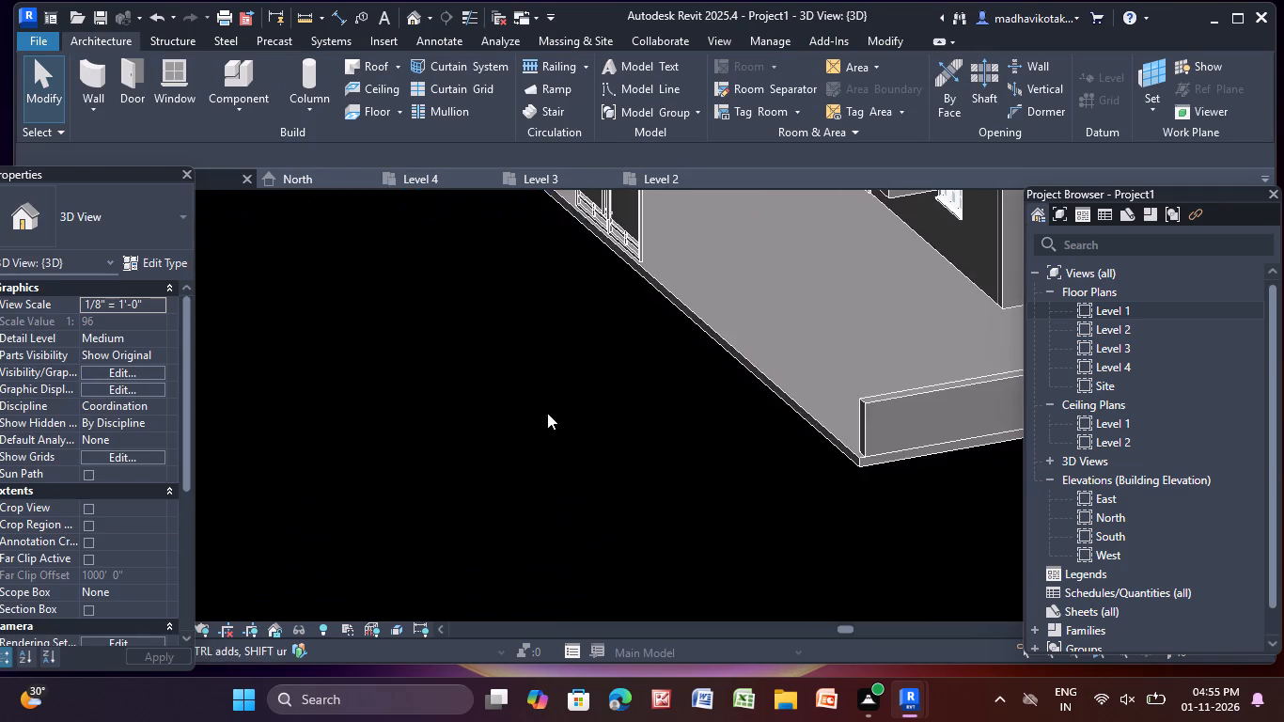
{"action": "middle_click_drag", "start_coordinate": [547, 413], "coordinate": [523, 550]}
{"action": "scroll", "coordinate": [509, 361], "scroll_direction": "up", "scroll_amount": 5}
{"action": "scroll", "coordinate": [619, 322], "scroll_direction": "up", "scroll_amount": 4}
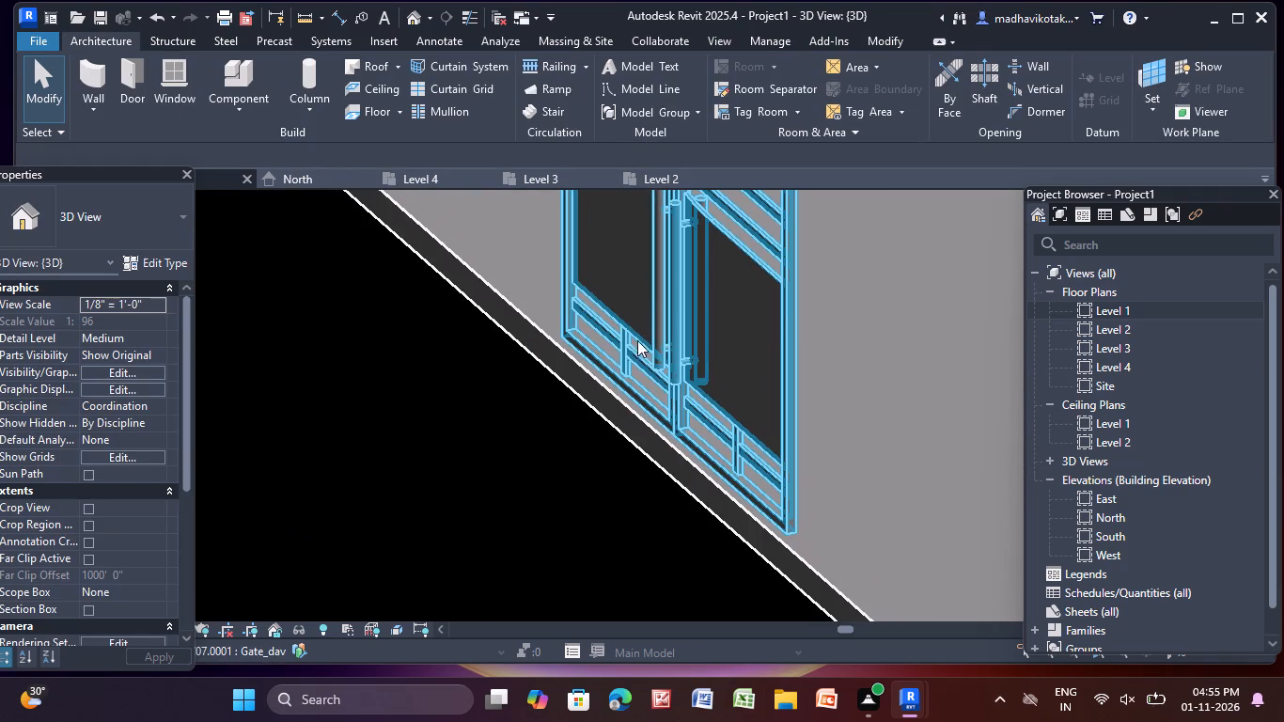
{"action": "middle_click_drag", "start_coordinate": [630, 359], "coordinate": [725, 291], "text": "shift"}
{"action": "scroll", "coordinate": [718, 323], "scroll_direction": "down", "scroll_amount": 10}
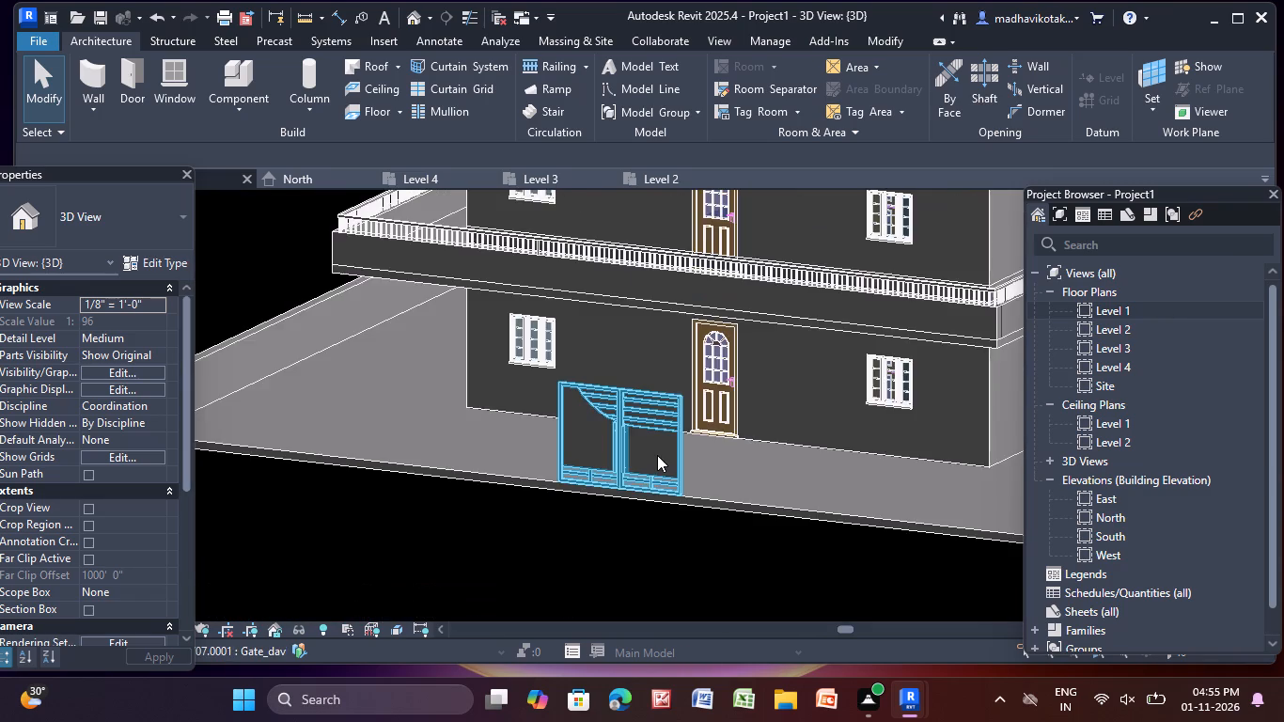
{"action": "scroll", "coordinate": [657, 455], "scroll_direction": "down", "scroll_amount": 4}
{"action": "middle_click_drag", "start_coordinate": [657, 455], "coordinate": [704, 446], "text": "shift"}
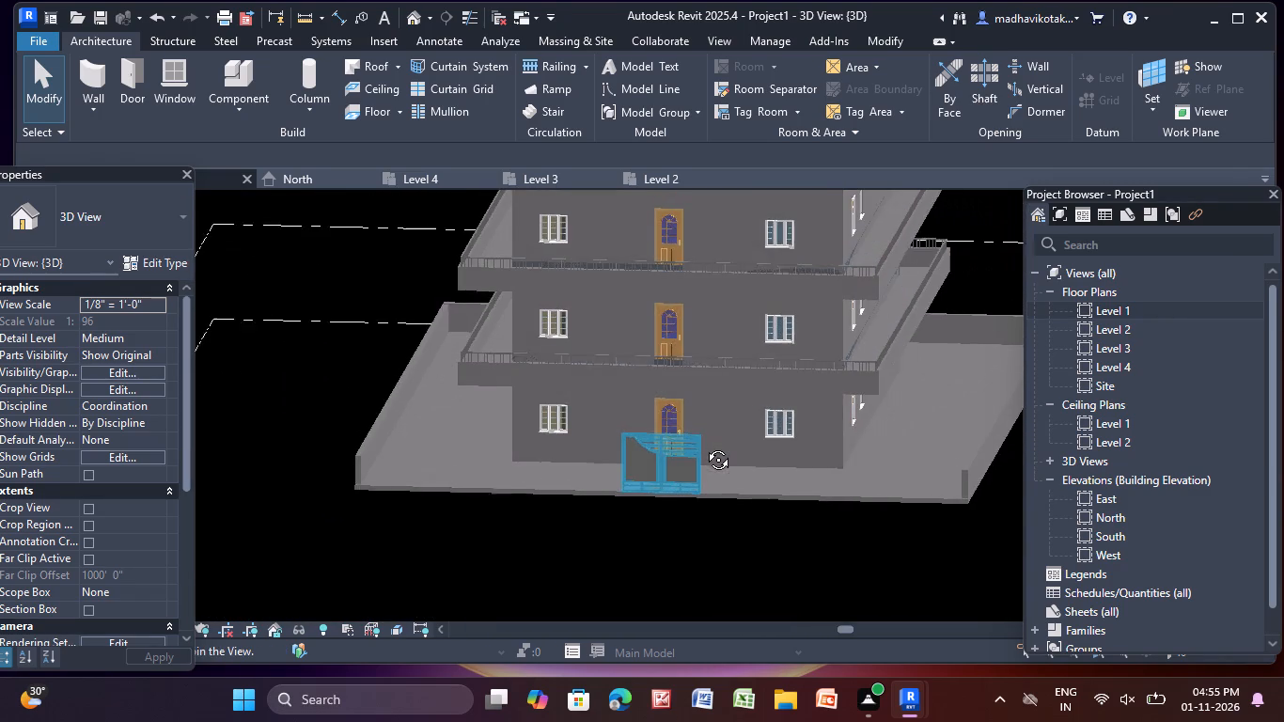
{"action": "middle_click_drag", "start_coordinate": [704, 446], "coordinate": [726, 446], "text": "shift"}
{"action": "scroll", "coordinate": [685, 474], "scroll_direction": "up", "scroll_amount": 4}
{"action": "middle_click_drag", "start_coordinate": [685, 463], "coordinate": [654, 348]}
{"action": "scroll", "coordinate": [655, 355], "scroll_direction": "up", "scroll_amount": 1}
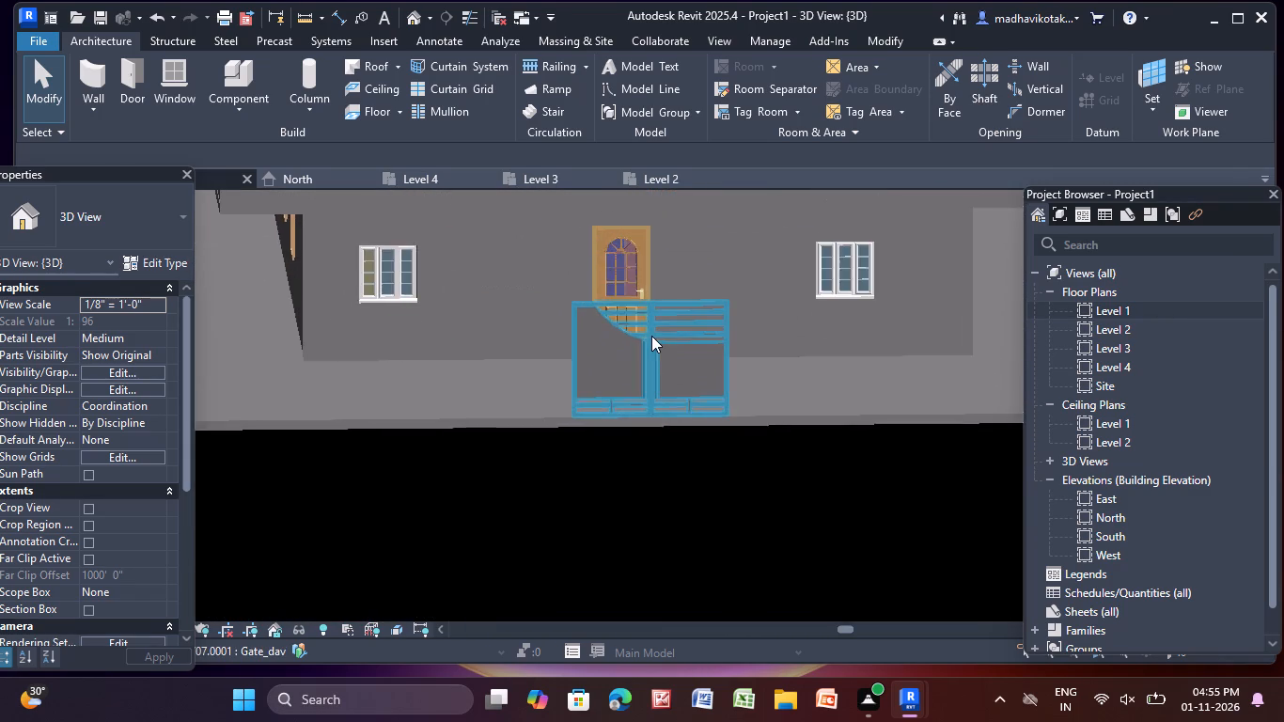
{"action": "scroll", "coordinate": [651, 336], "scroll_direction": "up", "scroll_amount": 3}
{"action": "left_click", "coordinate": [652, 368]}
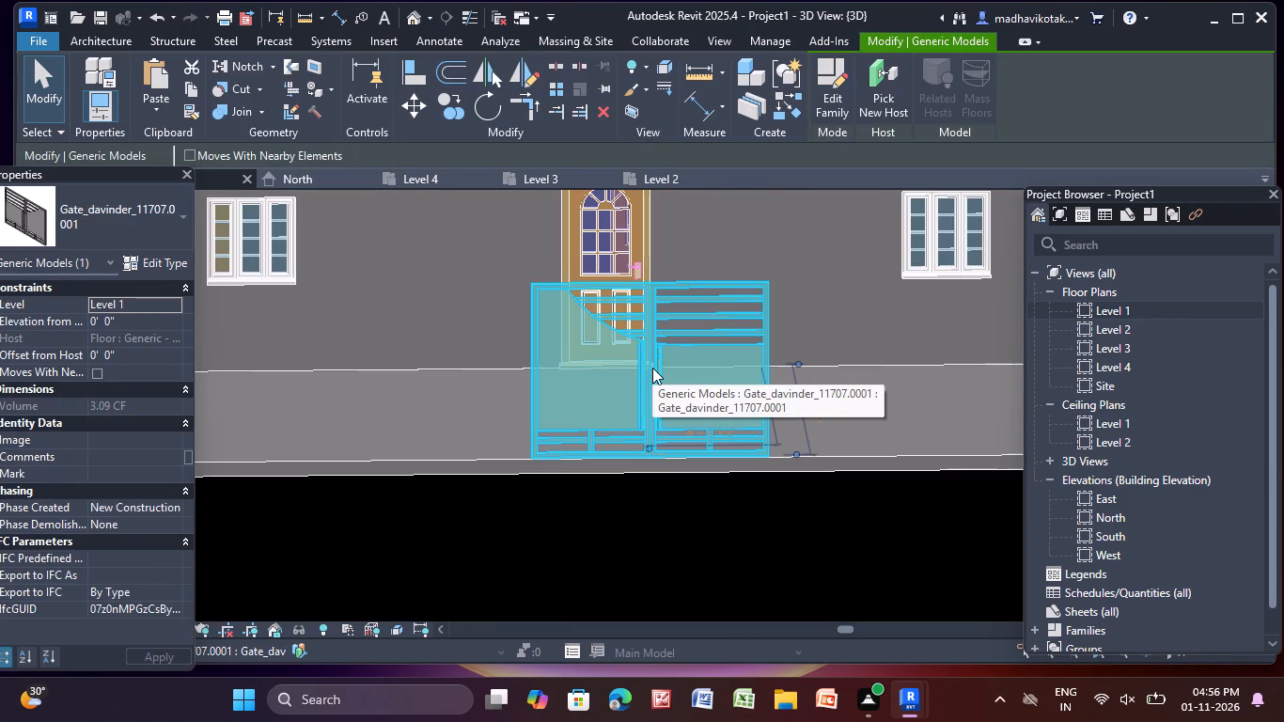
{"action": "key", "text": "Escape"}
Set the structure layer thickness of the ground slab's floor type, Generic - 12", to 6".
{"action": "left_click", "coordinate": [488, 436]}
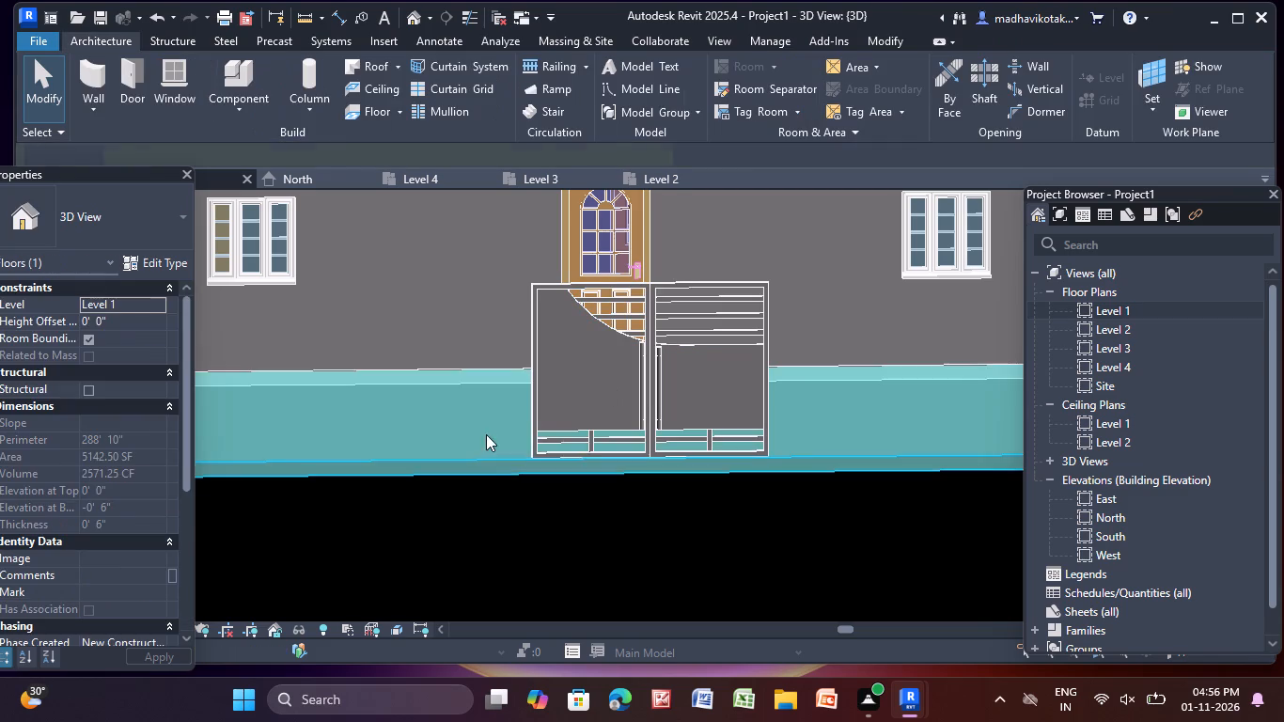
{"action": "left_click", "coordinate": [162, 258]}
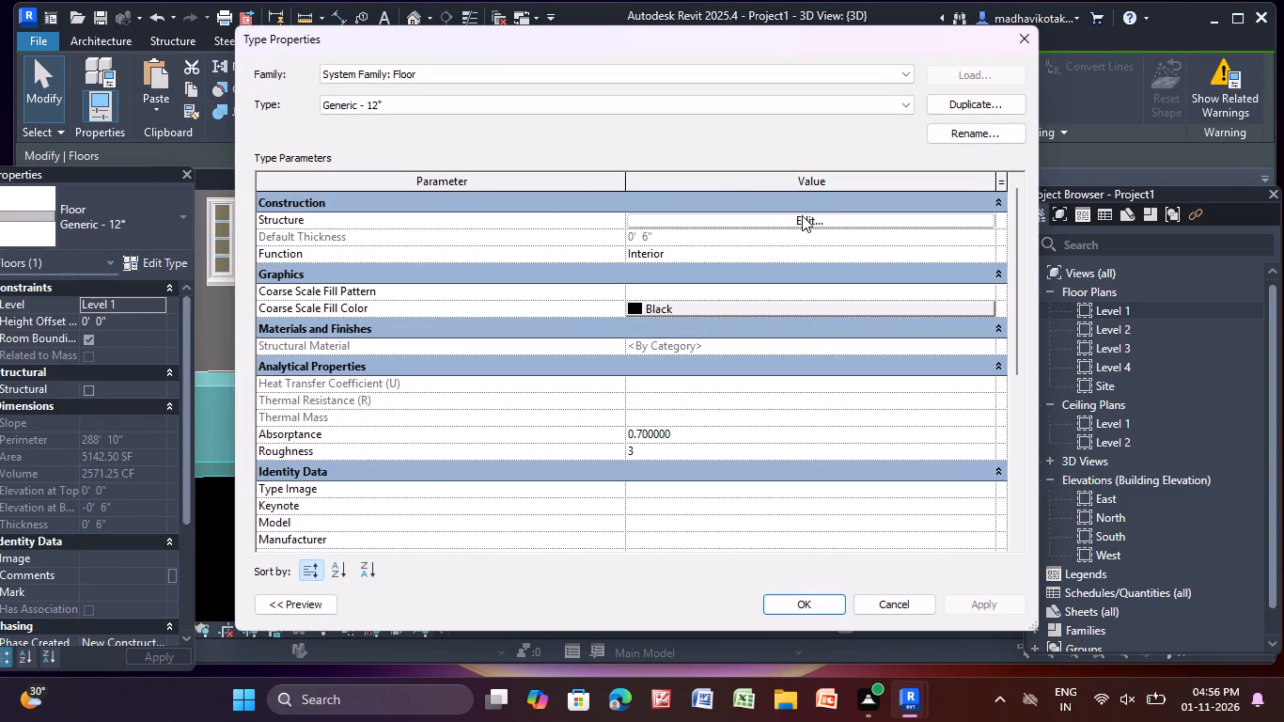
{"action": "left_click", "coordinate": [801, 217]}
{"action": "left_click", "coordinate": [666, 229]}
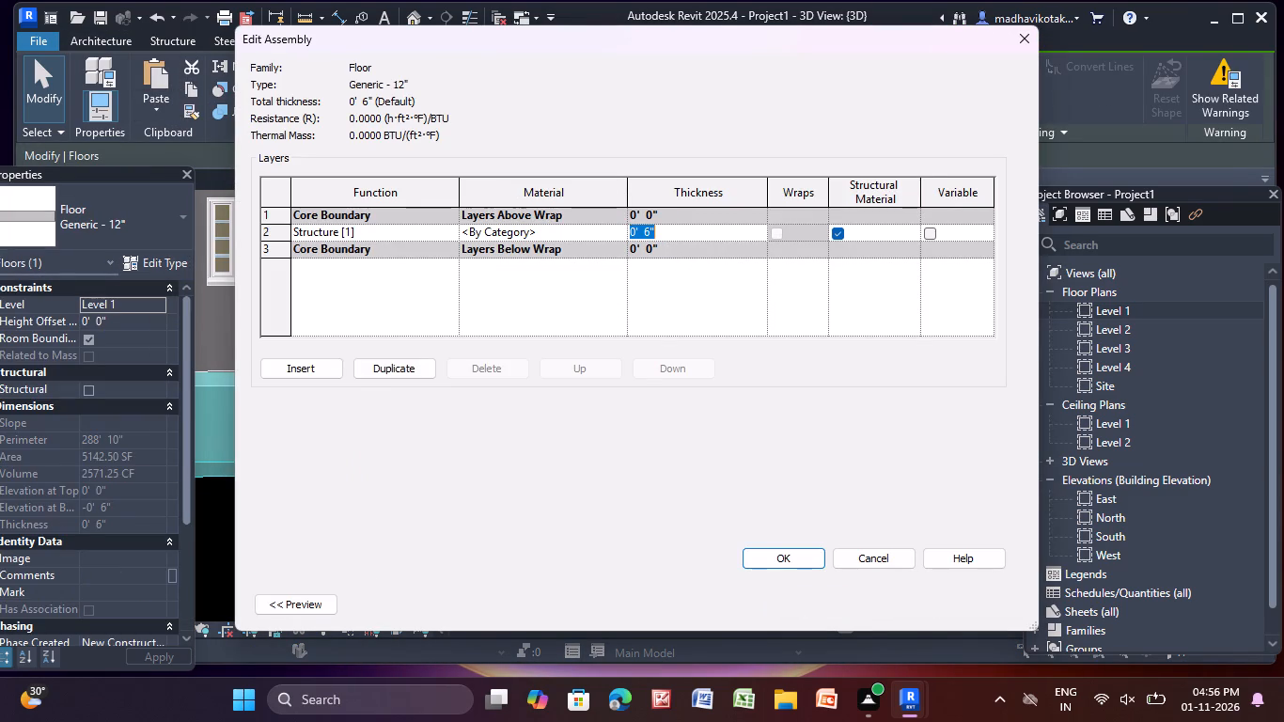
{"action": "key", "text": "BackSpace"}
{"action": "key", "text": "BackSpace"}
{"action": "key", "text": "BackSpace"}
{"action": "key", "text": "BackSpace"}
{"action": "key", "text": "BackSpace"}
{"action": "key", "text": "BackSpace"}
{"action": "key", "text": "BackSpace"}
{"action": "key", "text": "BackSpace"}
{"action": "key", "text": "BackSpace"}
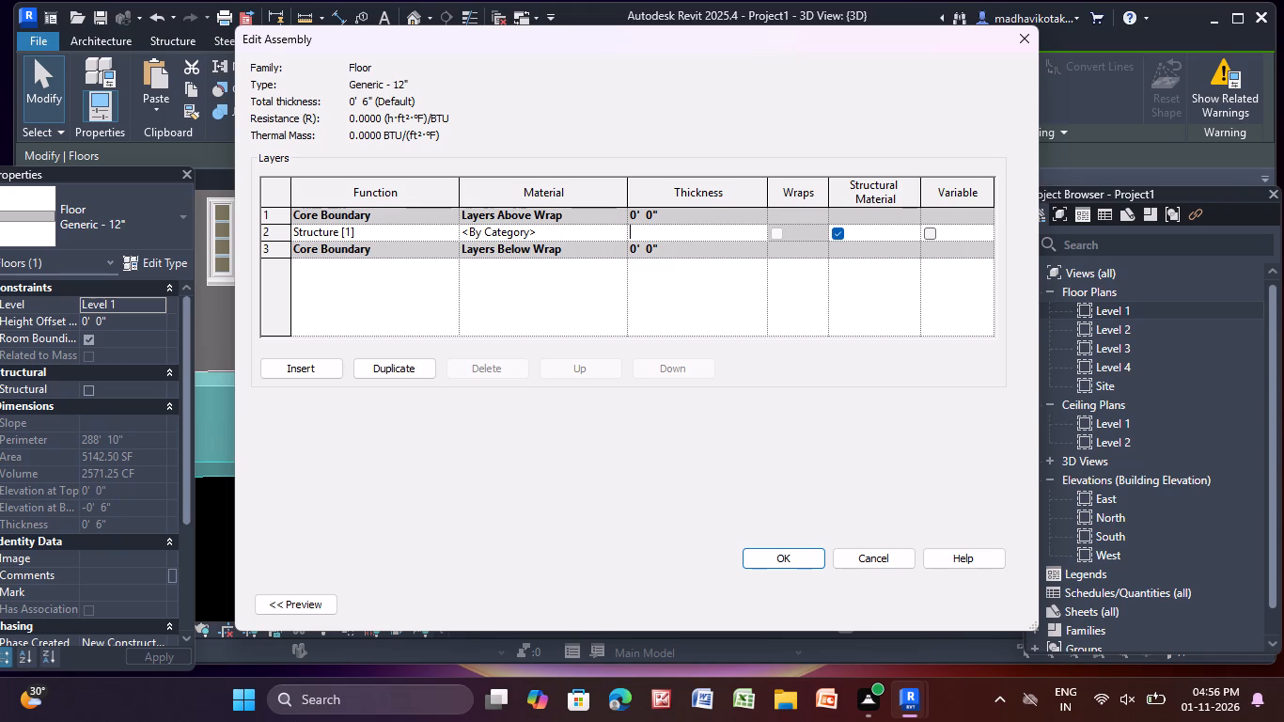
{"action": "key", "text": "6"}
{"action": "key", "text": "shift+quotedbl"}
{"action": "key", "text": "Return"}
{"action": "left_click", "coordinate": [782, 555]}
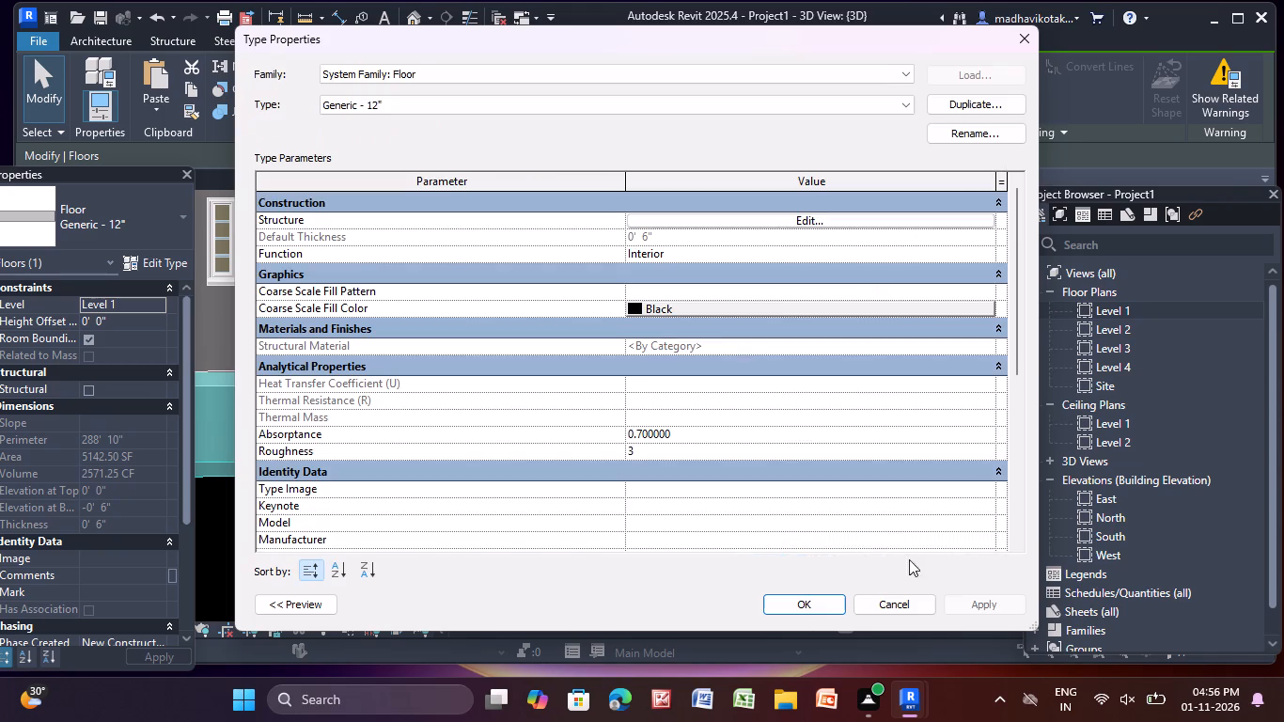
{"action": "left_click", "coordinate": [984, 608]}
{"action": "left_click", "coordinate": [818, 602]}
{"action": "key", "text": "Escape"}
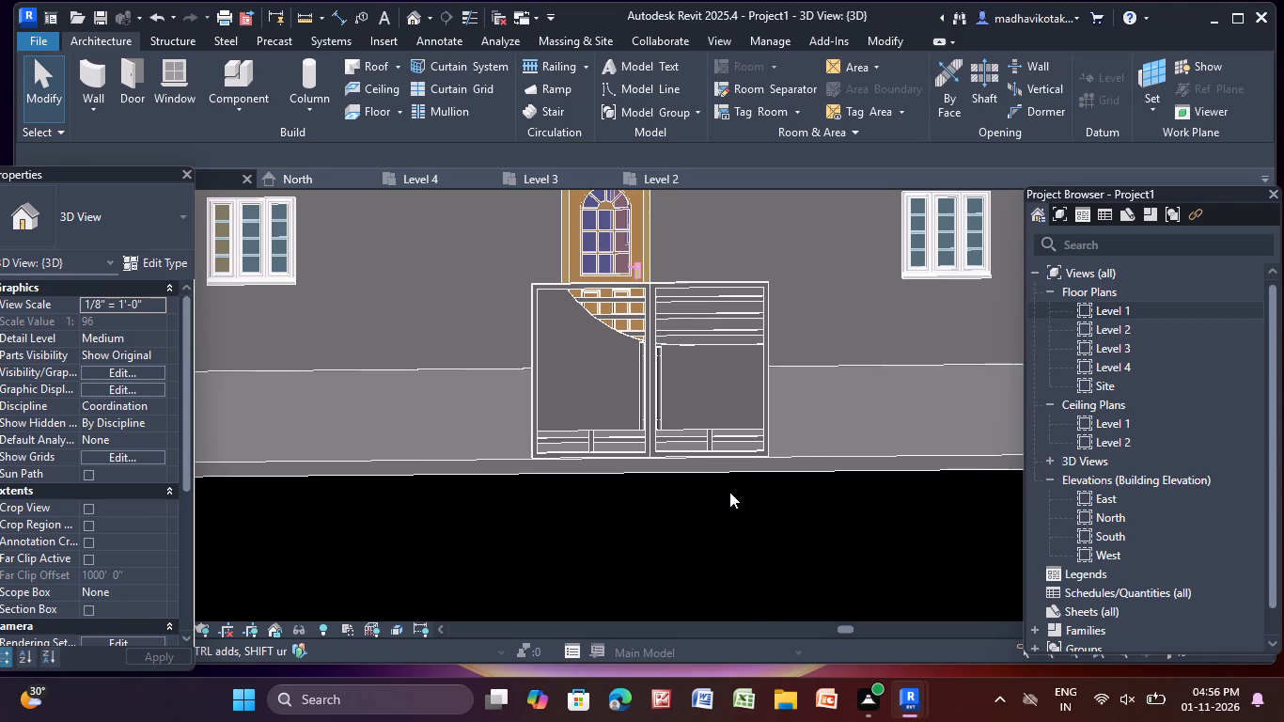
Examine the gate, the open south side and the building's front from several angles in the 3D view.
{"action": "scroll", "coordinate": [729, 492], "scroll_direction": "down", "scroll_amount": 5}
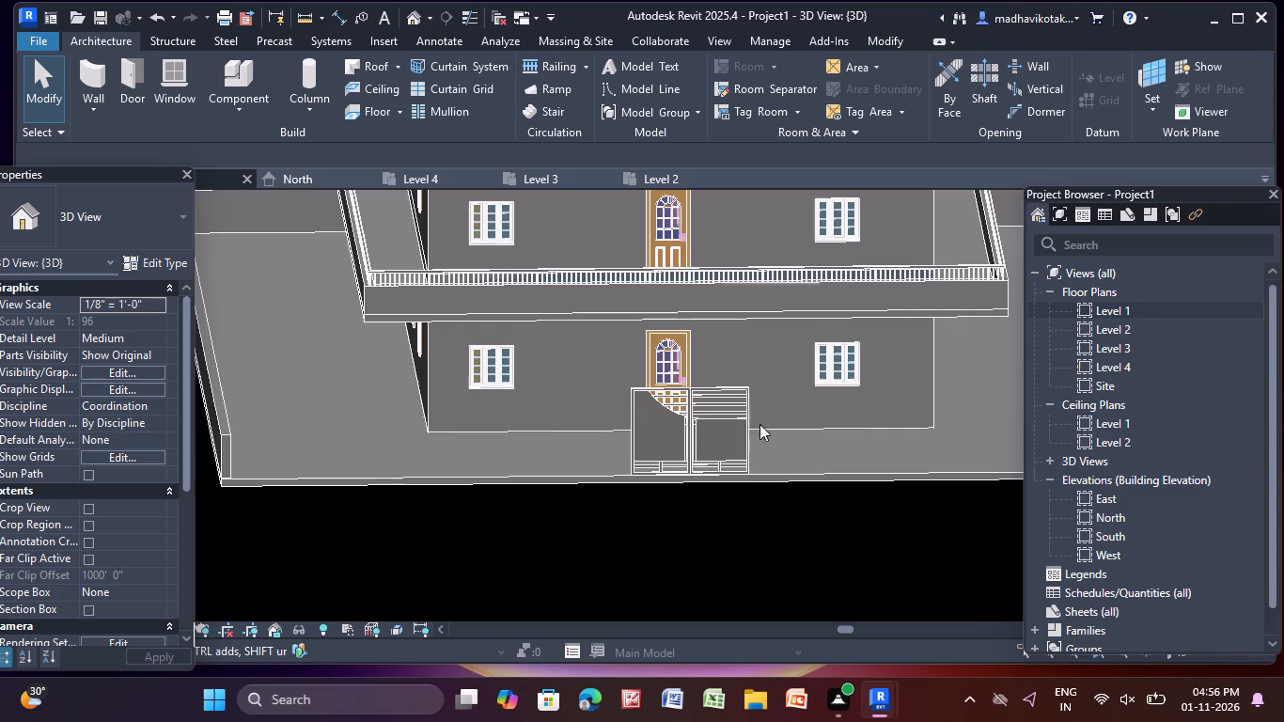
{"action": "scroll", "coordinate": [774, 436], "scroll_direction": "down", "scroll_amount": 3}
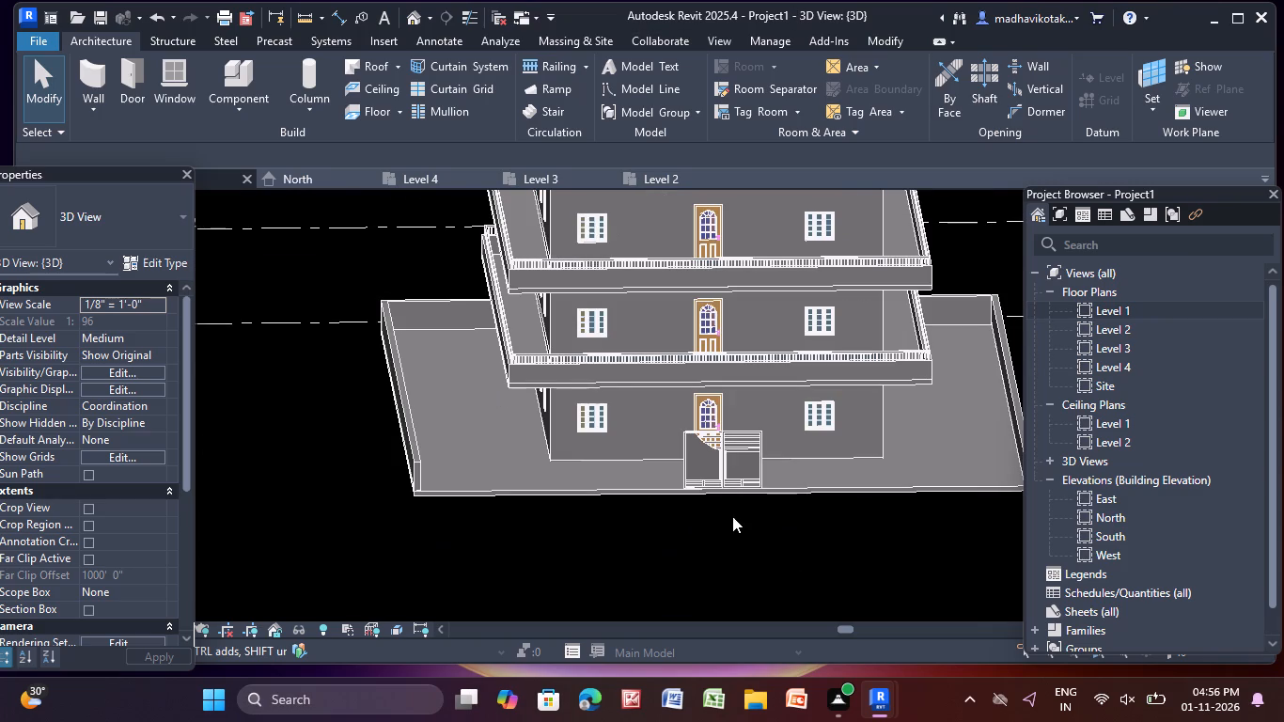
{"action": "scroll", "coordinate": [732, 516], "scroll_direction": "down", "scroll_amount": 5}
{"action": "middle_click_drag", "start_coordinate": [903, 575], "coordinate": [866, 498]}
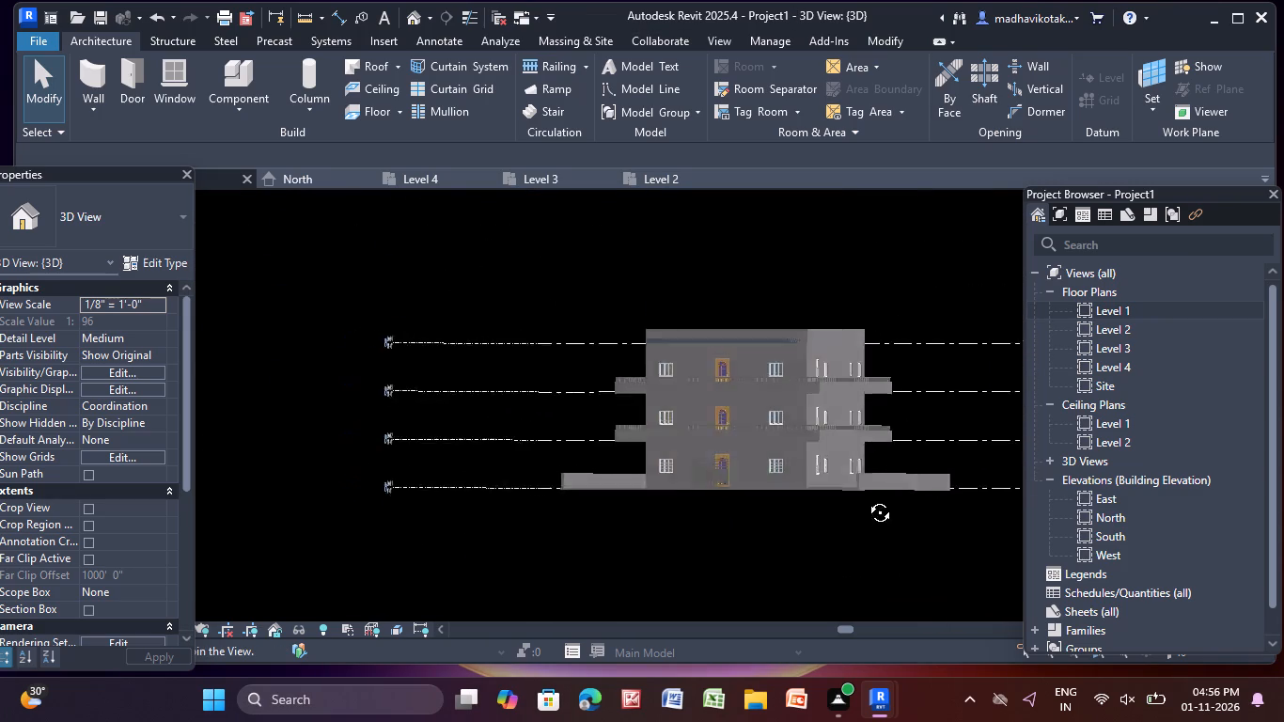
{"action": "middle_click_drag", "start_coordinate": [866, 498], "coordinate": [901, 543]}
{"action": "scroll", "coordinate": [717, 434], "scroll_direction": "up", "scroll_amount": 4}
{"action": "middle_click_drag", "start_coordinate": [711, 535], "coordinate": [706, 538]}
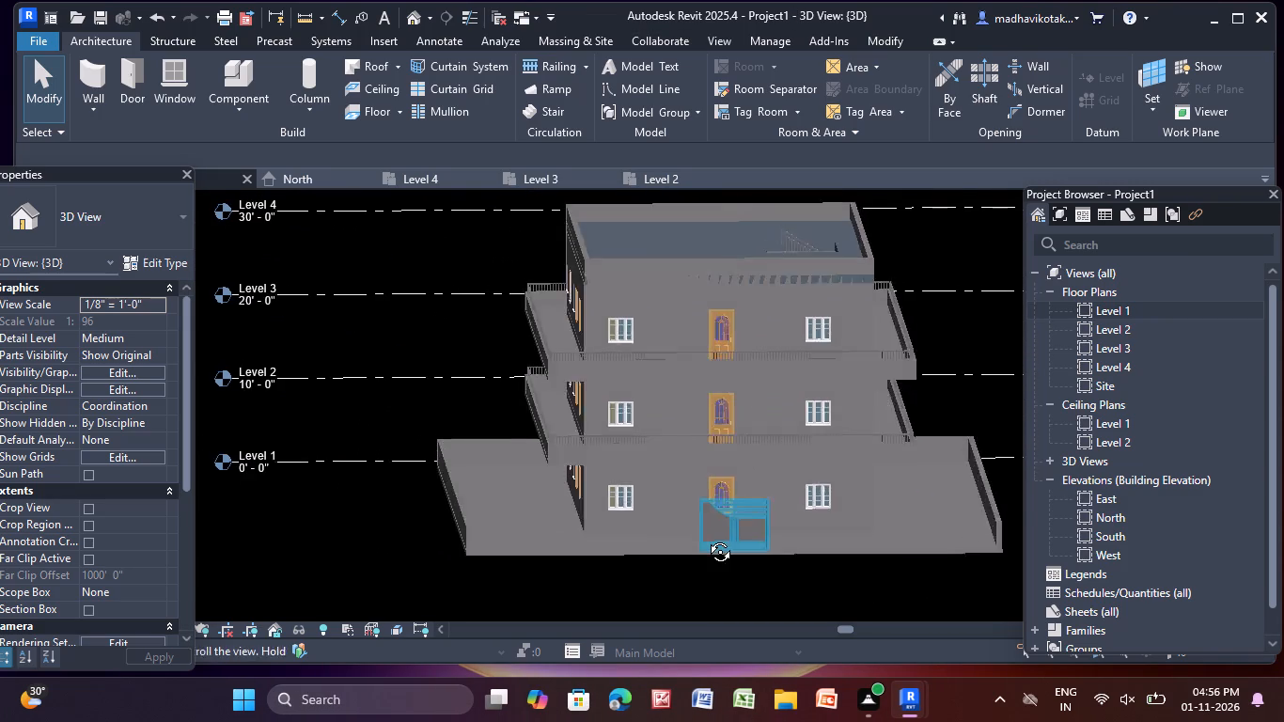
{"action": "middle_click_drag", "start_coordinate": [706, 538], "coordinate": [692, 512]}
{"action": "scroll", "coordinate": [697, 511], "scroll_direction": "up", "scroll_amount": 6}
{"action": "middle_click_drag", "start_coordinate": [743, 556], "coordinate": [736, 508]}
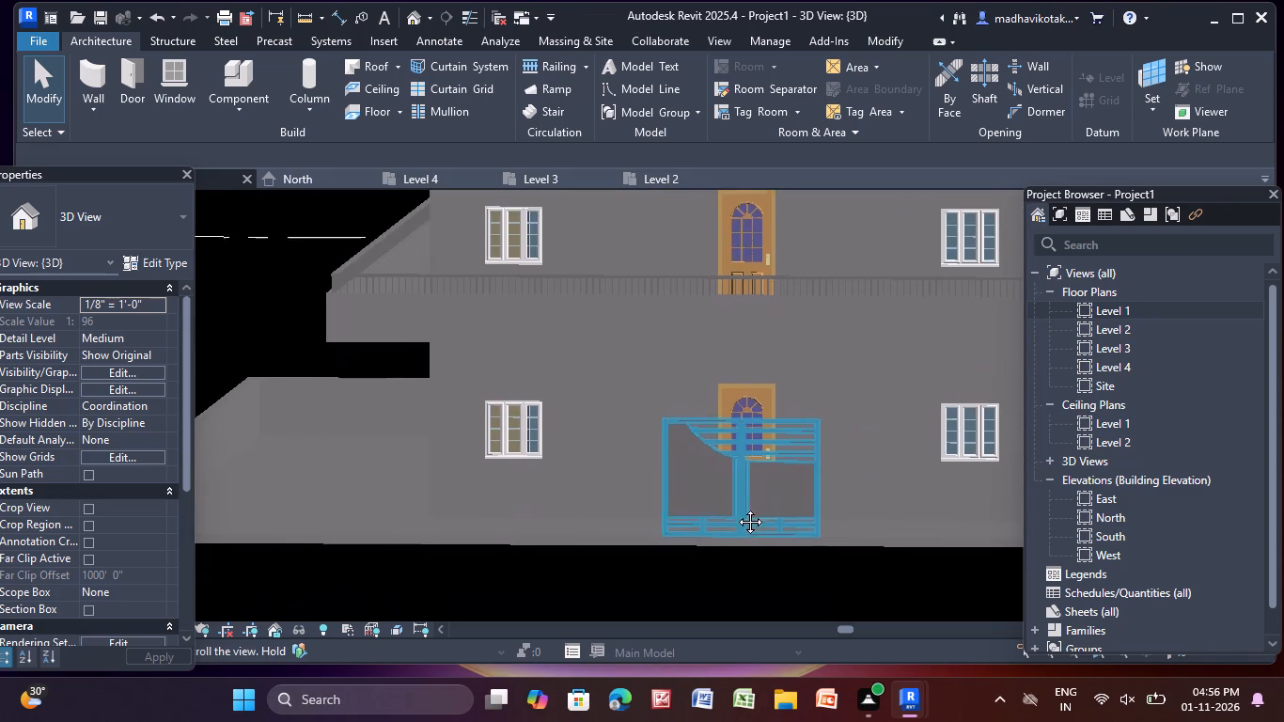
{"action": "middle_click_drag", "start_coordinate": [736, 508], "coordinate": [713, 448]}
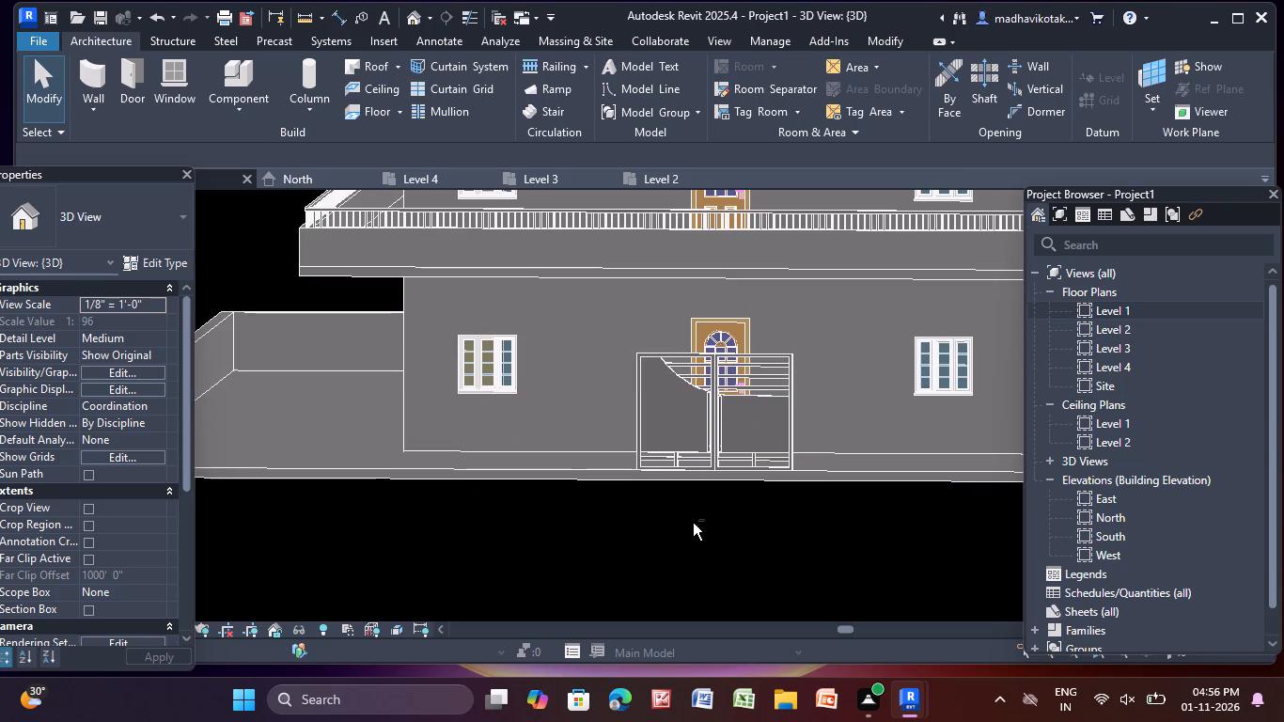
{"action": "scroll", "coordinate": [738, 496], "scroll_direction": "down", "scroll_amount": 6}
{"action": "middle_click_drag", "start_coordinate": [785, 498], "coordinate": [657, 485], "text": "shift"}
{"action": "scroll", "coordinate": [735, 459], "scroll_direction": "up", "scroll_amount": 11}
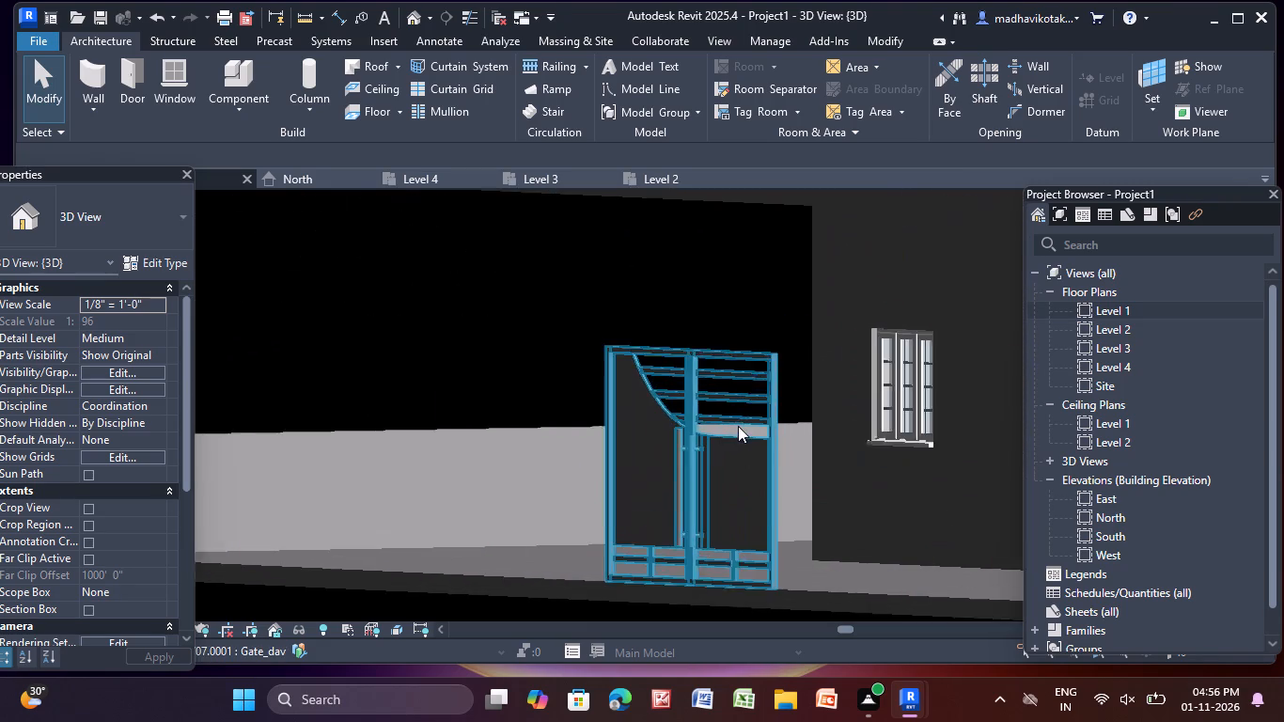
{"action": "scroll", "coordinate": [738, 426], "scroll_direction": "up", "scroll_amount": 1}
{"action": "middle_click_drag", "start_coordinate": [723, 447], "coordinate": [633, 381]}
{"action": "scroll", "coordinate": [635, 472], "scroll_direction": "up", "scroll_amount": 3}
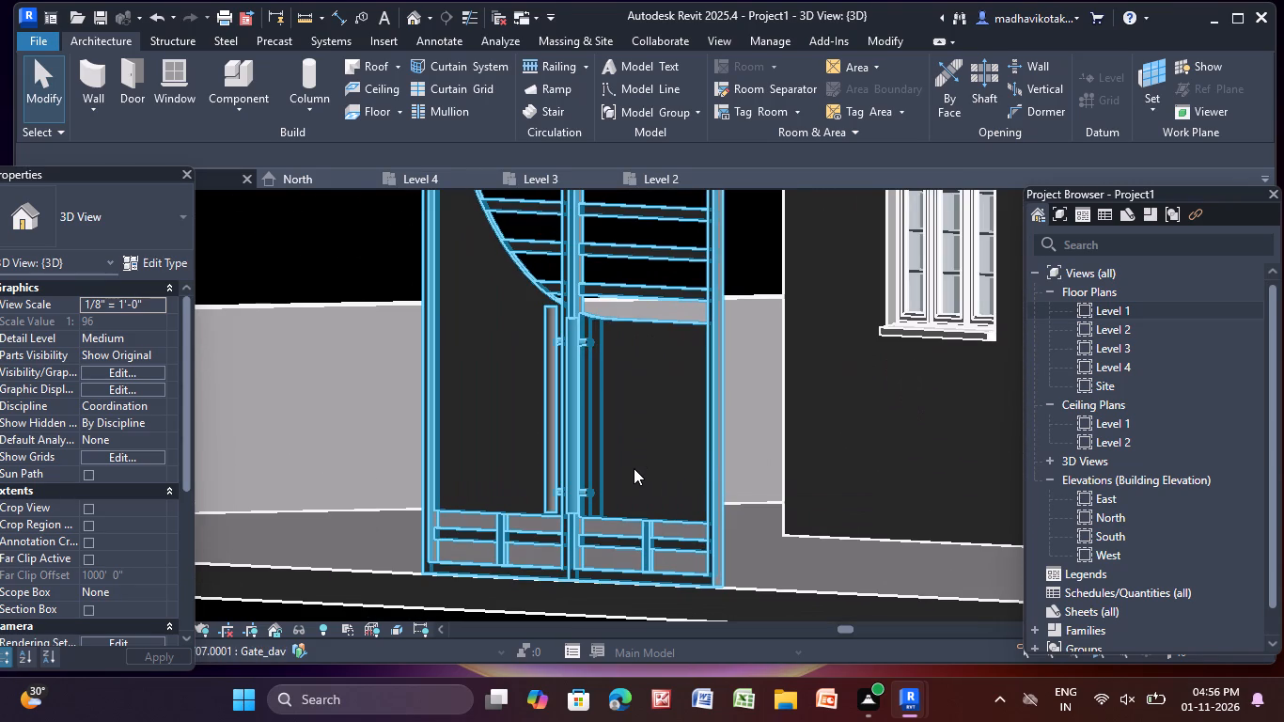
{"action": "middle_click_drag", "start_coordinate": [634, 468], "coordinate": [731, 530]}
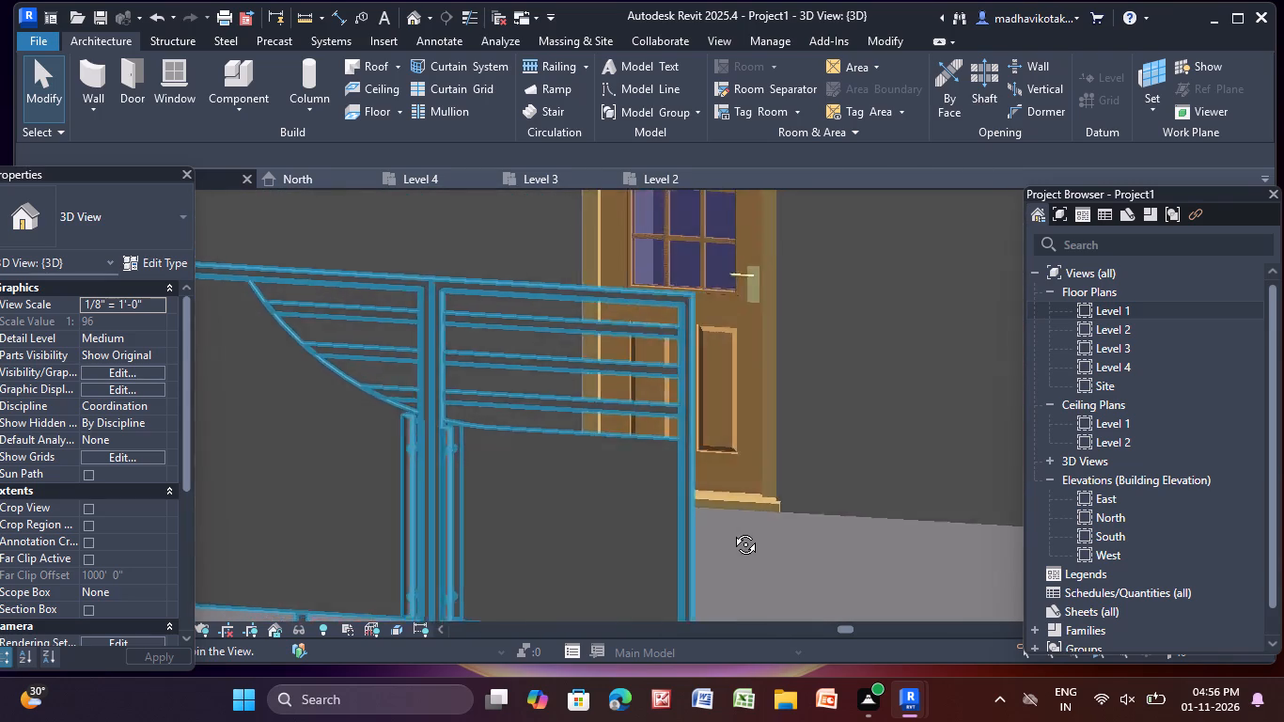
{"action": "middle_click_drag", "start_coordinate": [731, 530], "coordinate": [764, 521]}
{"action": "scroll", "coordinate": [759, 516], "scroll_direction": "down", "scroll_amount": 5}
{"action": "middle_click_drag", "start_coordinate": [755, 510], "coordinate": [724, 383]}
{"action": "middle_click_drag", "start_coordinate": [729, 386], "coordinate": [740, 383]}
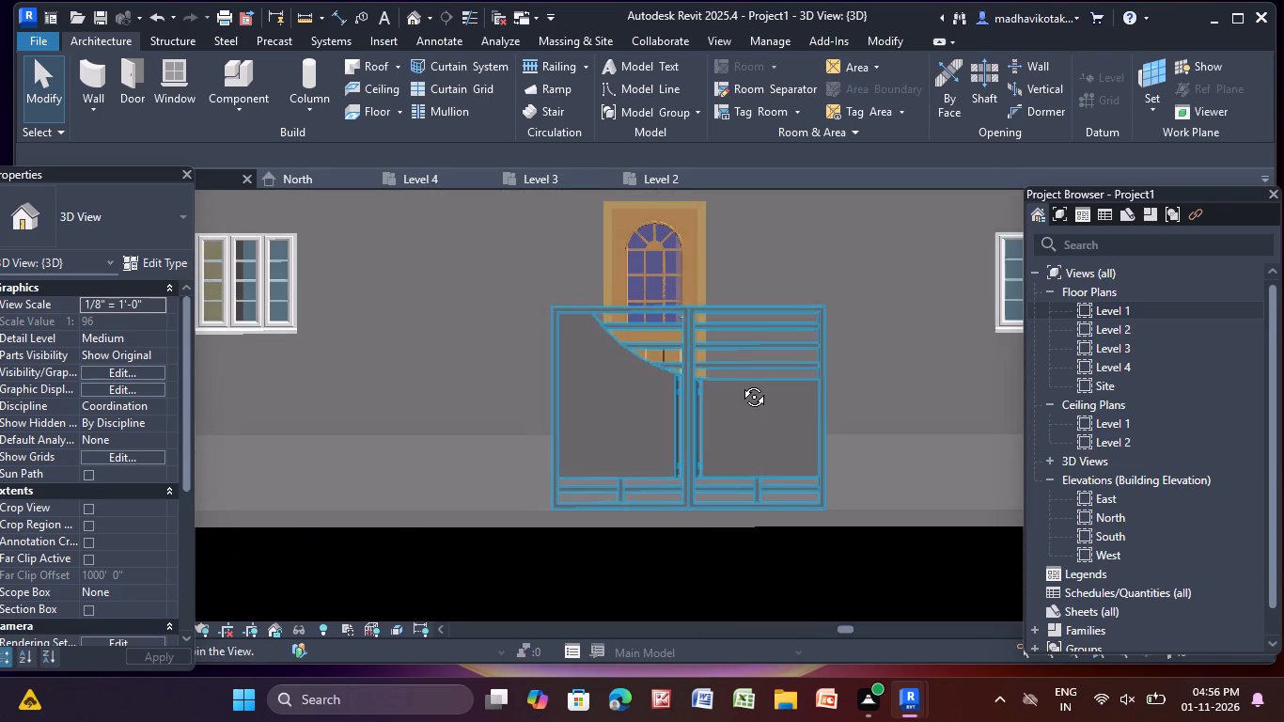
{"action": "middle_click_drag", "start_coordinate": [740, 383], "coordinate": [733, 369]}
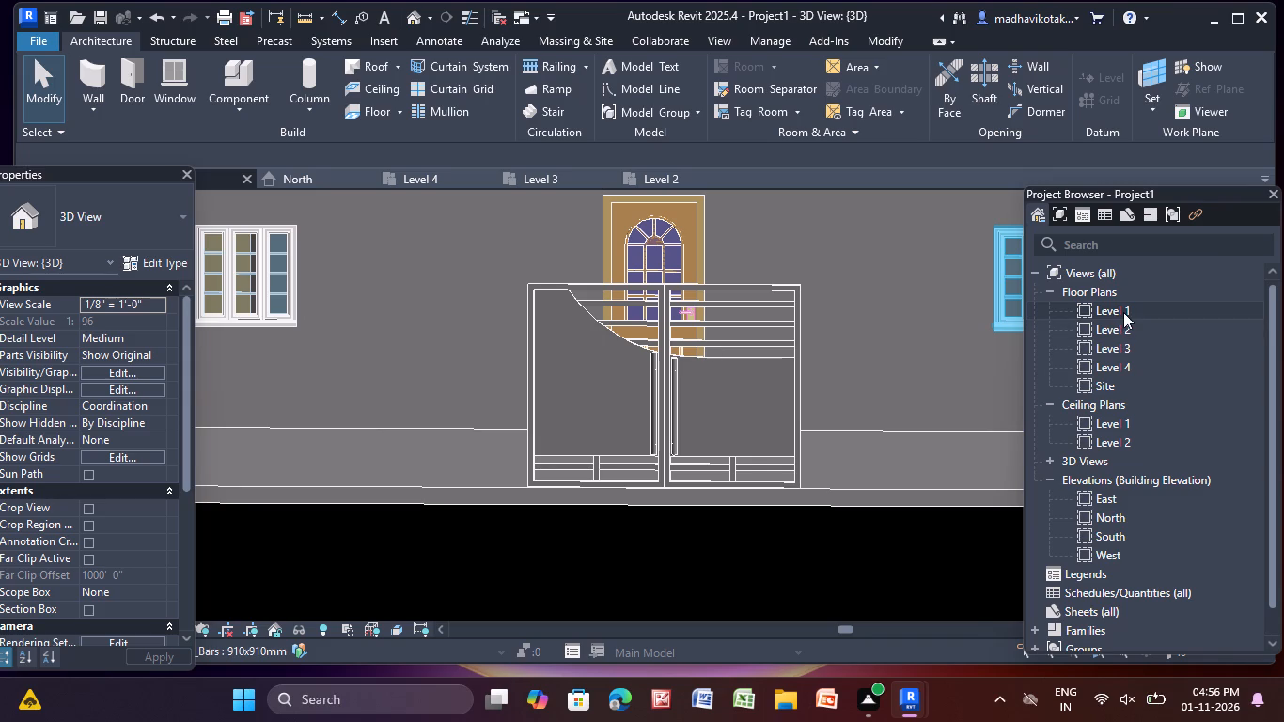
On the Level 1 plan, draw a 3' high Generic -4.5" p wall about 28' long from the southwest boundary corner to the gate's west end.
{"action": "double_click", "coordinate": [1123, 312]}
{"action": "scroll", "coordinate": [499, 432], "scroll_direction": "down", "scroll_amount": 6}
{"action": "middle_click_drag", "start_coordinate": [495, 455], "coordinate": [572, 456]}
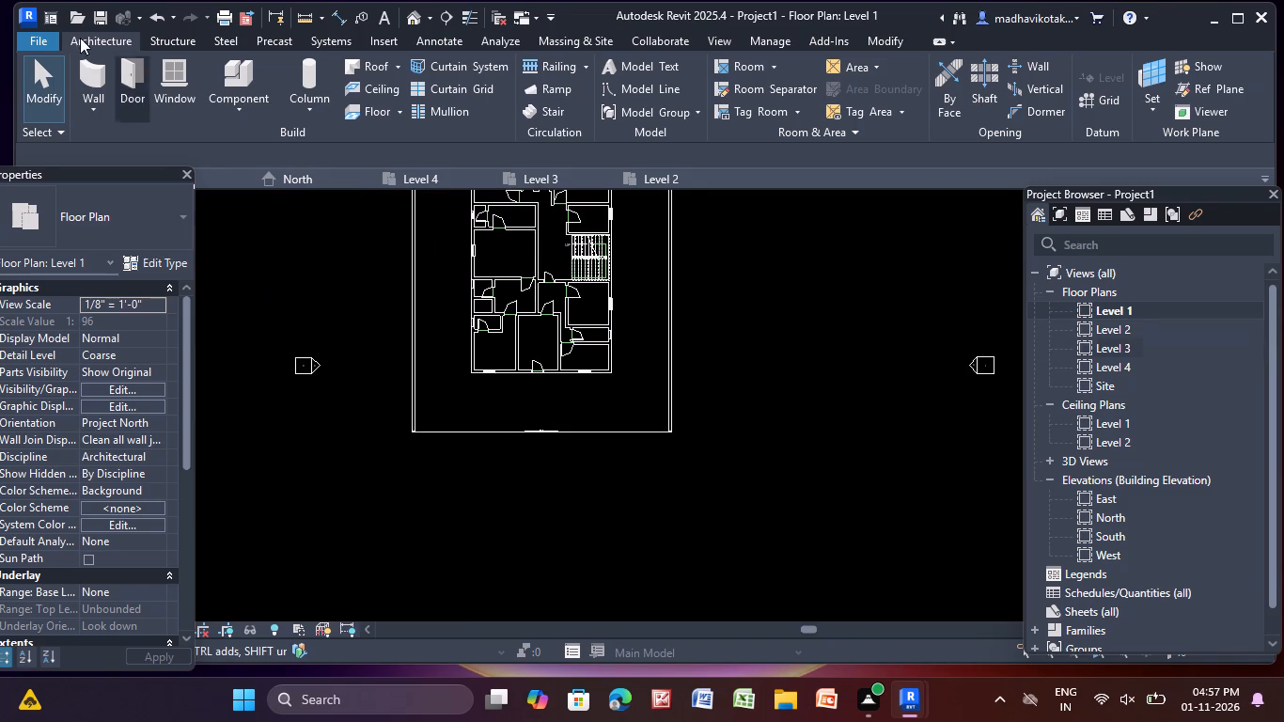
{"action": "left_click", "coordinate": [105, 71]}
{"action": "scroll", "coordinate": [445, 488], "scroll_direction": "up", "scroll_amount": 6}
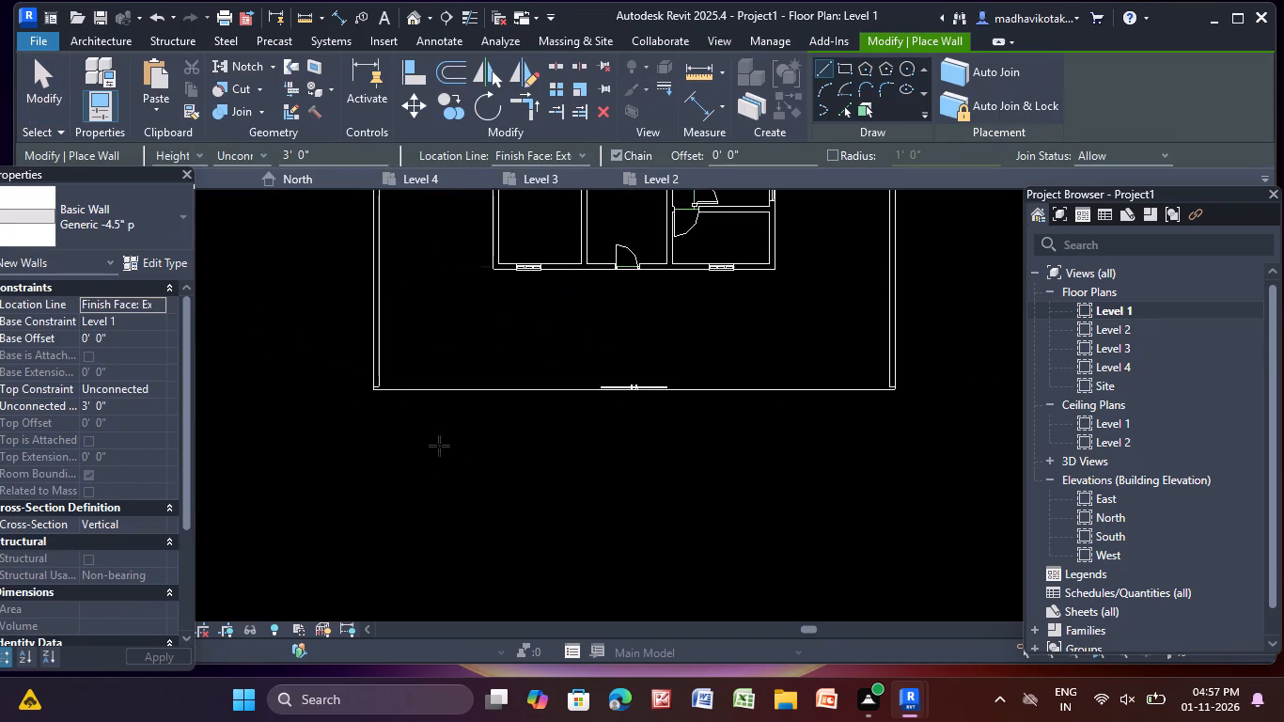
{"action": "scroll", "coordinate": [439, 446], "scroll_direction": "up", "scroll_amount": 9}
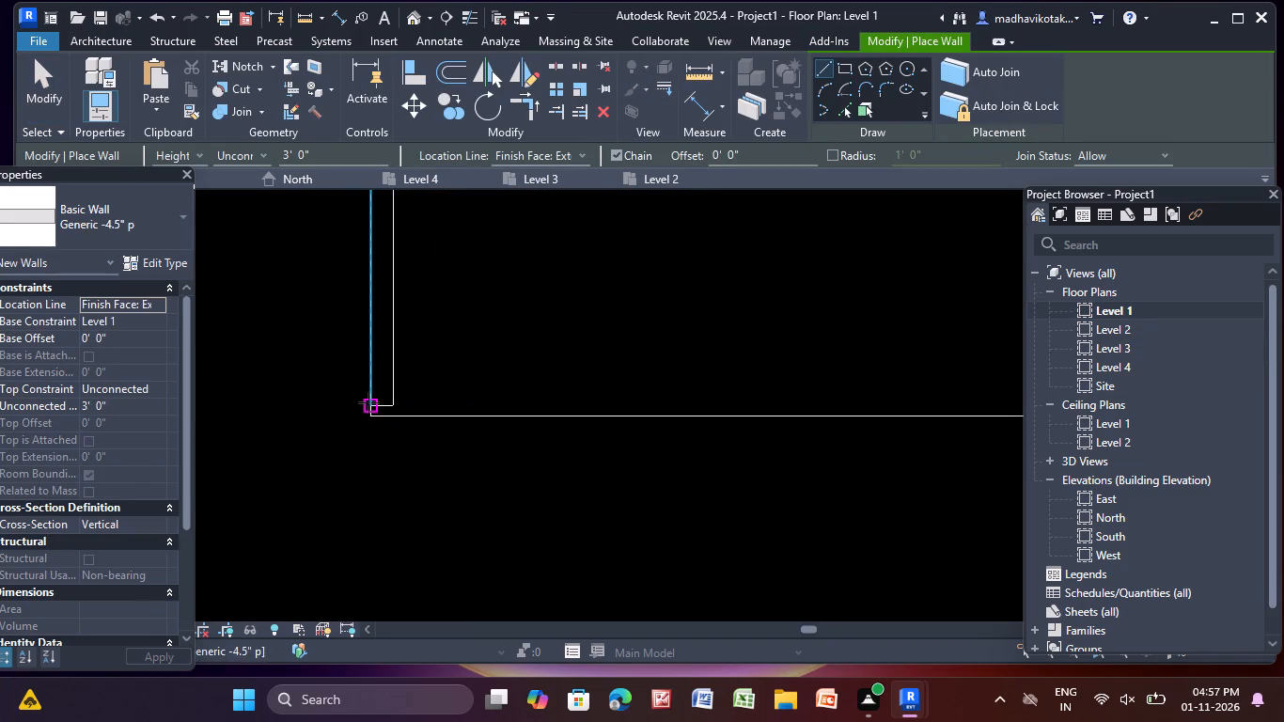
{"action": "left_click", "coordinate": [371, 413]}
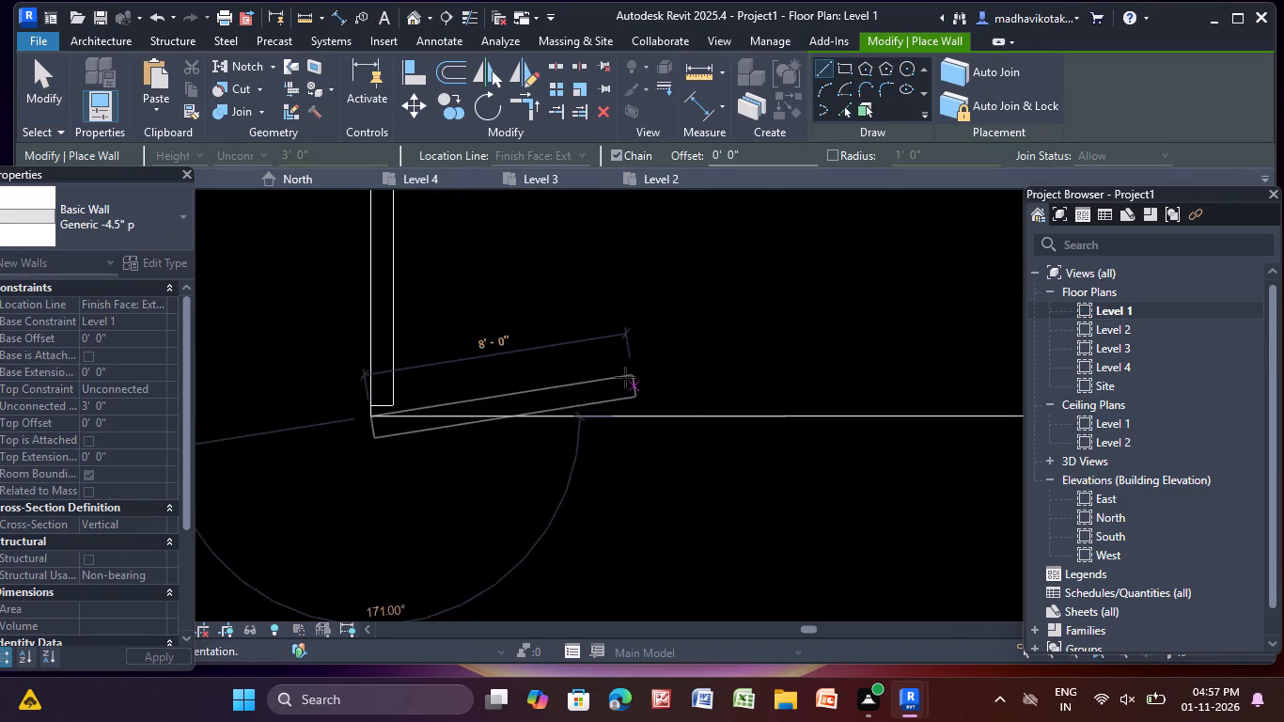
{"action": "key", "text": "Escape"}
{"action": "scroll", "coordinate": [357, 419], "scroll_direction": "up", "scroll_amount": 2}
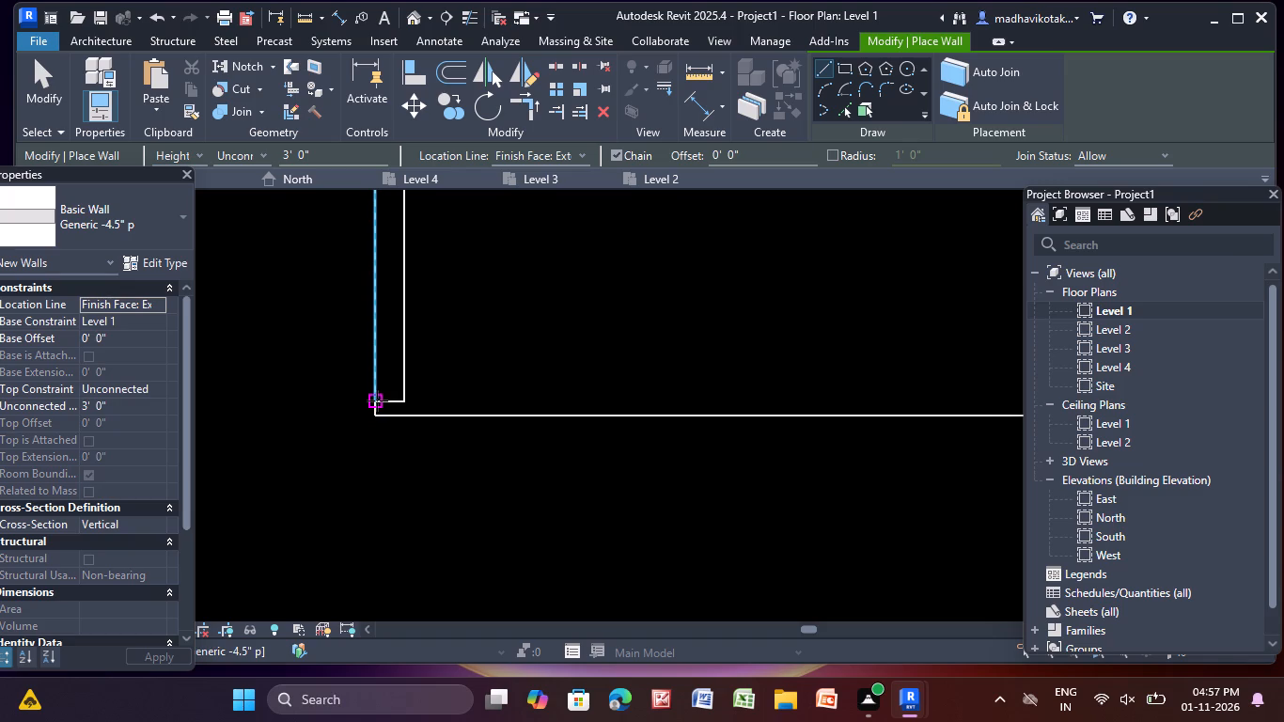
{"action": "left_click", "coordinate": [372, 400]}
{"action": "scroll", "coordinate": [870, 406], "scroll_direction": "down", "scroll_amount": 4}
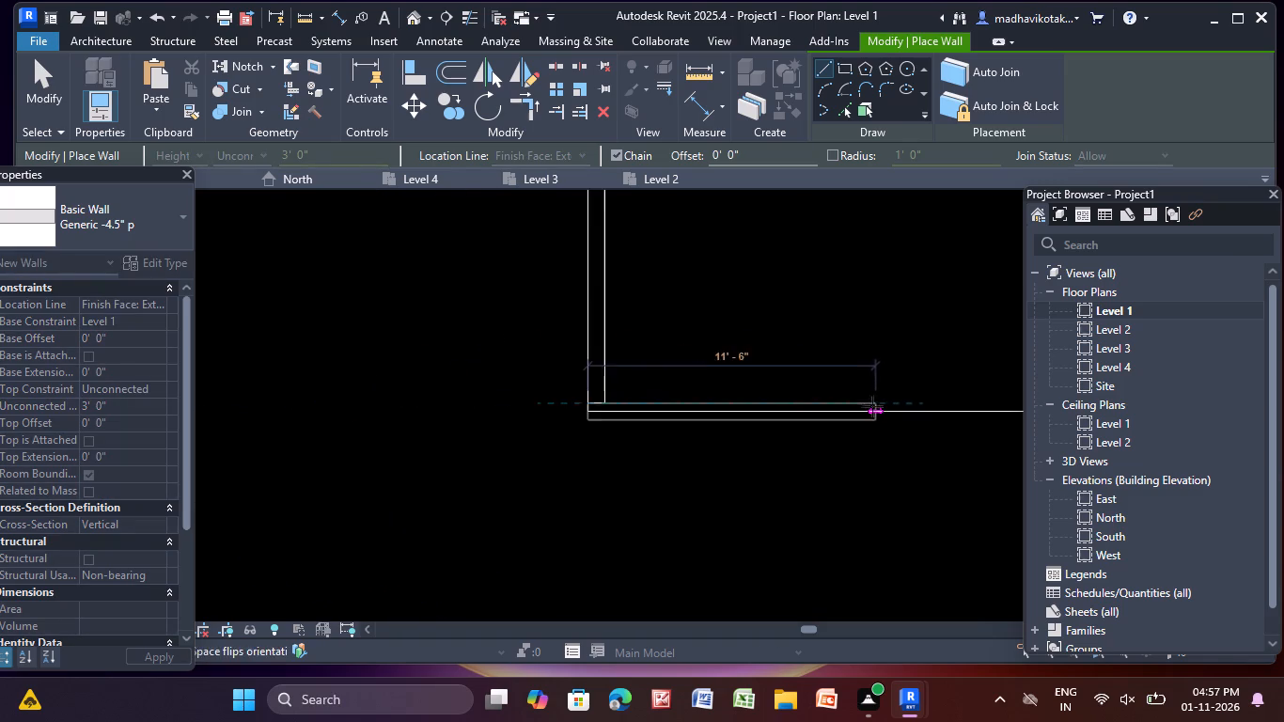
{"action": "middle_click_drag", "start_coordinate": [872, 405], "coordinate": [389, 358]}
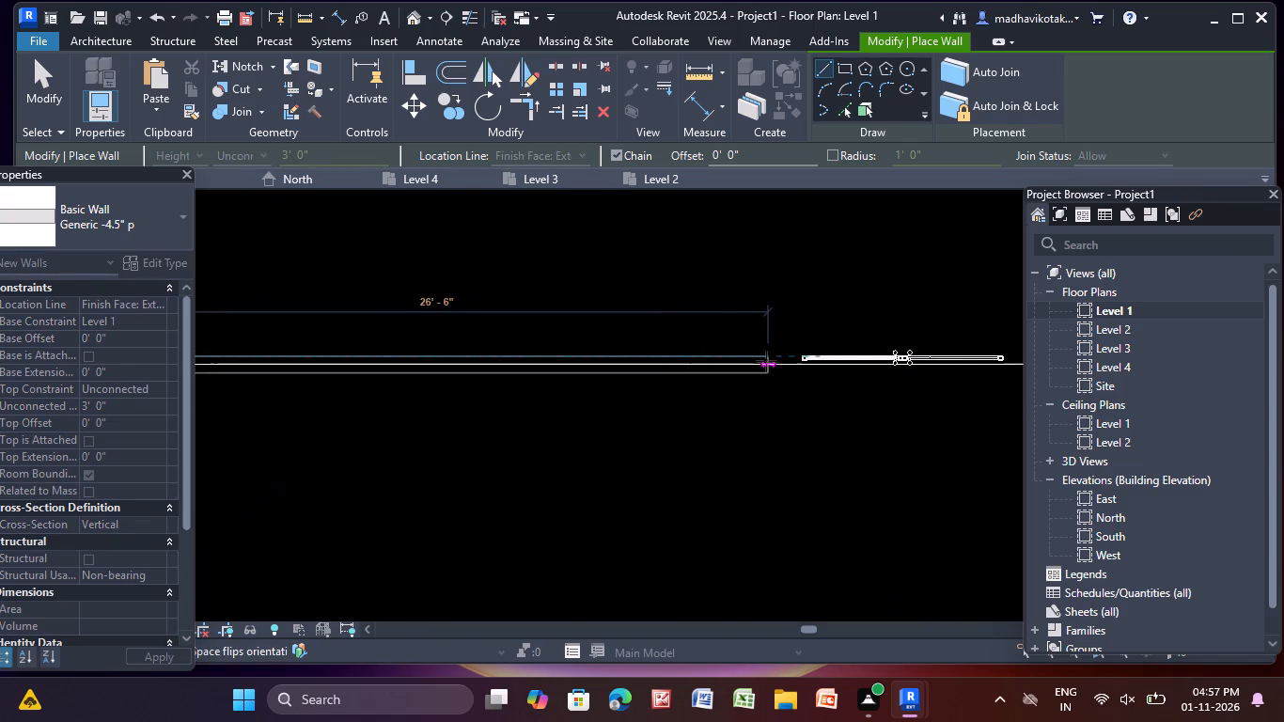
{"action": "scroll", "coordinate": [17, 0], "scroll_direction": "up", "scroll_amount": 3}
{"action": "scroll", "coordinate": [811, 356], "scroll_direction": "up", "scroll_amount": 3}
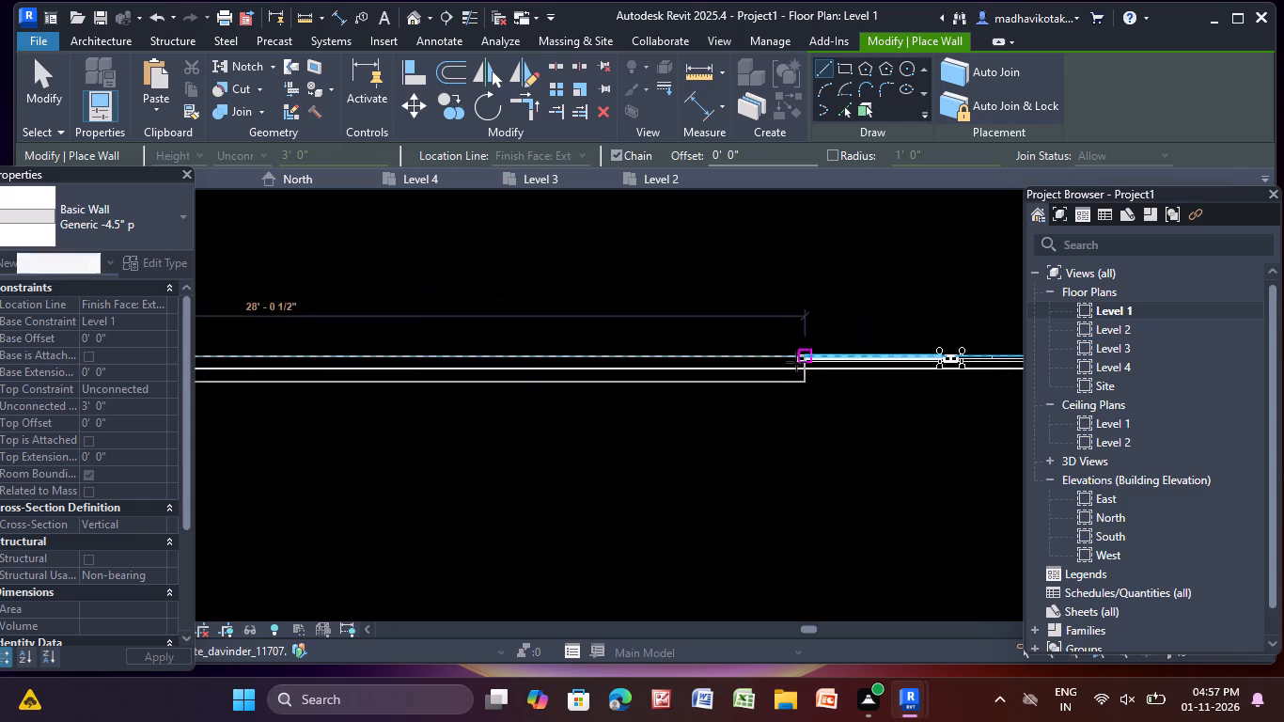
{"action": "scroll", "coordinate": [754, 387], "scroll_direction": "up", "scroll_amount": 4}
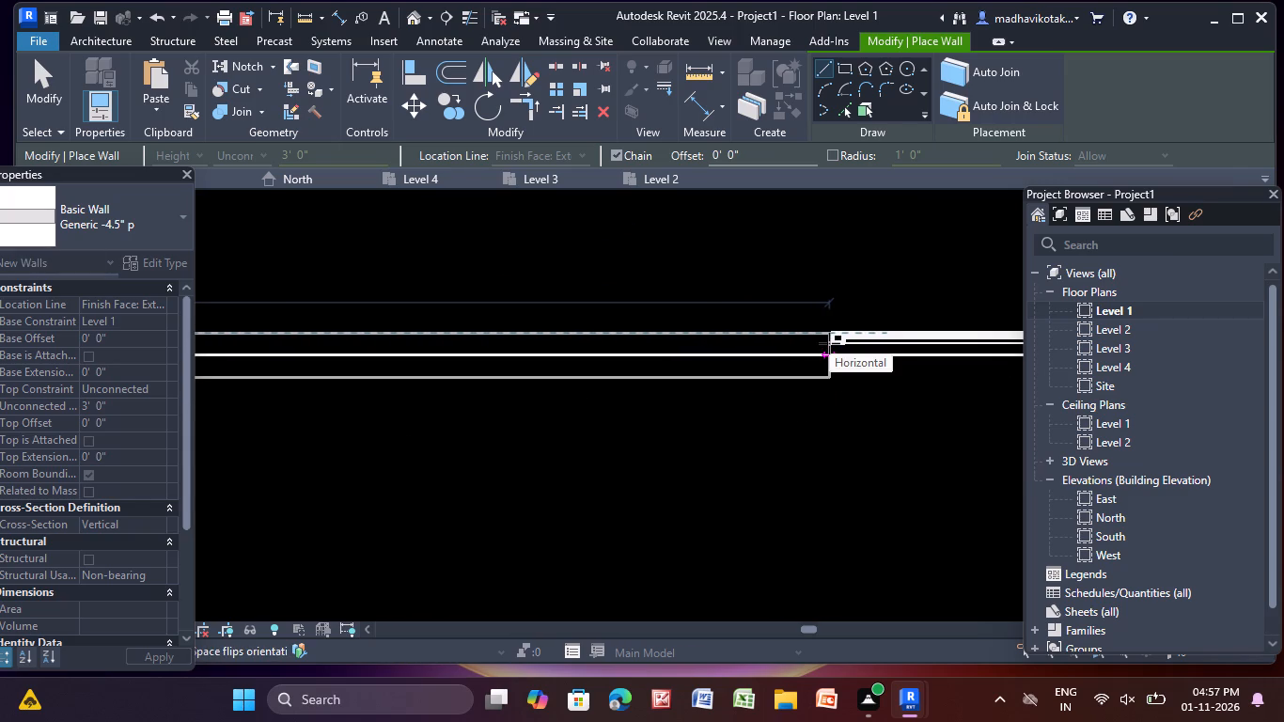
{"action": "left_click", "coordinate": [829, 343]}
{"action": "key", "text": "Escape"}
Draw a 3' high Generic -4.5" p wall from the ground slab's southeast corner along its south edge to the gate's east end.
{"action": "scroll", "coordinate": [822, 348], "scroll_direction": "down", "scroll_amount": 3}
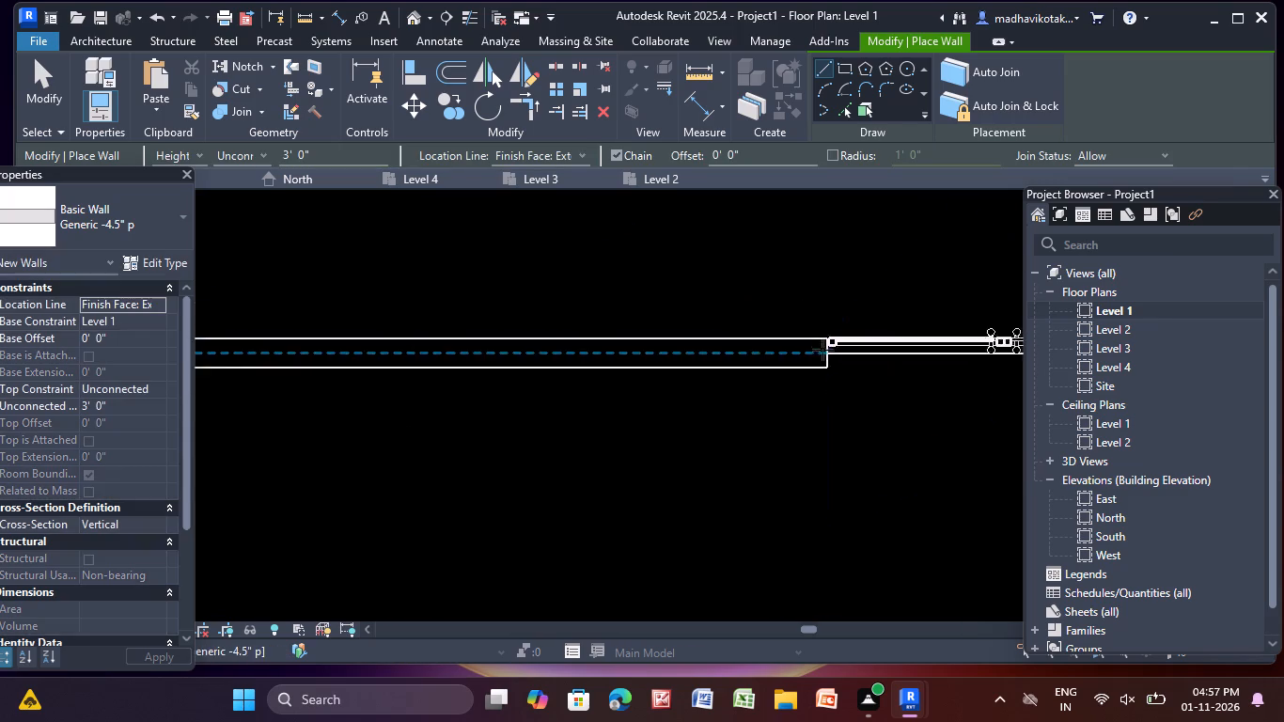
{"action": "scroll", "coordinate": [822, 350], "scroll_direction": "down", "scroll_amount": 4}
{"action": "middle_click_drag", "start_coordinate": [818, 353], "coordinate": [444, 367]}
{"action": "scroll", "coordinate": [444, 367], "scroll_direction": "up", "scroll_amount": 1}
{"action": "scroll", "coordinate": [517, 359], "scroll_direction": "down", "scroll_amount": 5}
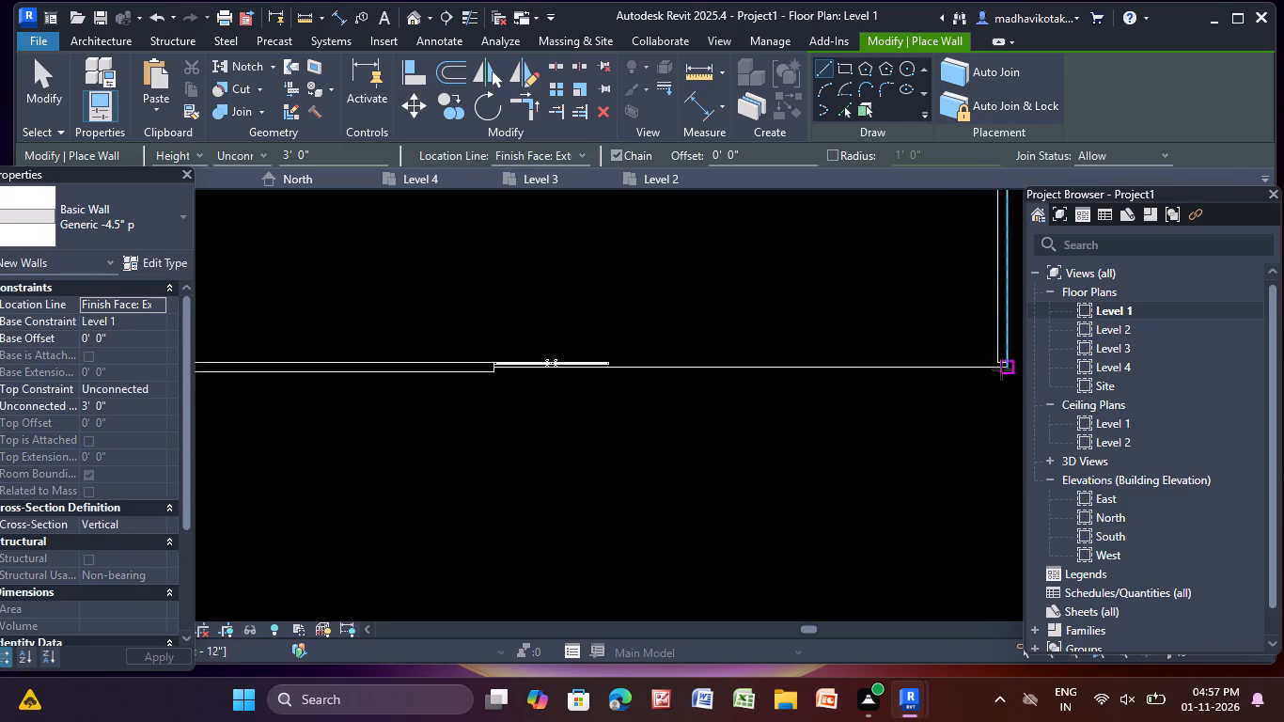
{"action": "scroll", "coordinate": [1001, 369], "scroll_direction": "up", "scroll_amount": 8}
{"action": "middle_click_drag", "start_coordinate": [1015, 378], "coordinate": [723, 356]}
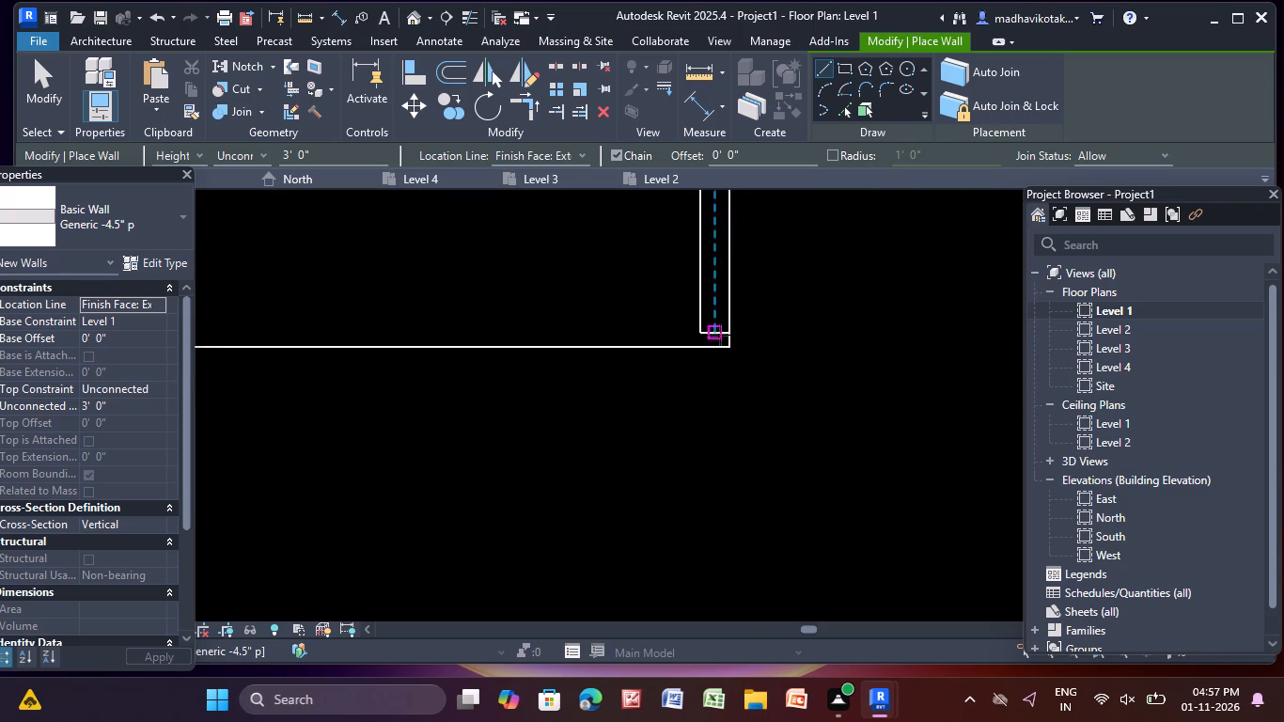
{"action": "left_click", "coordinate": [728, 335]}
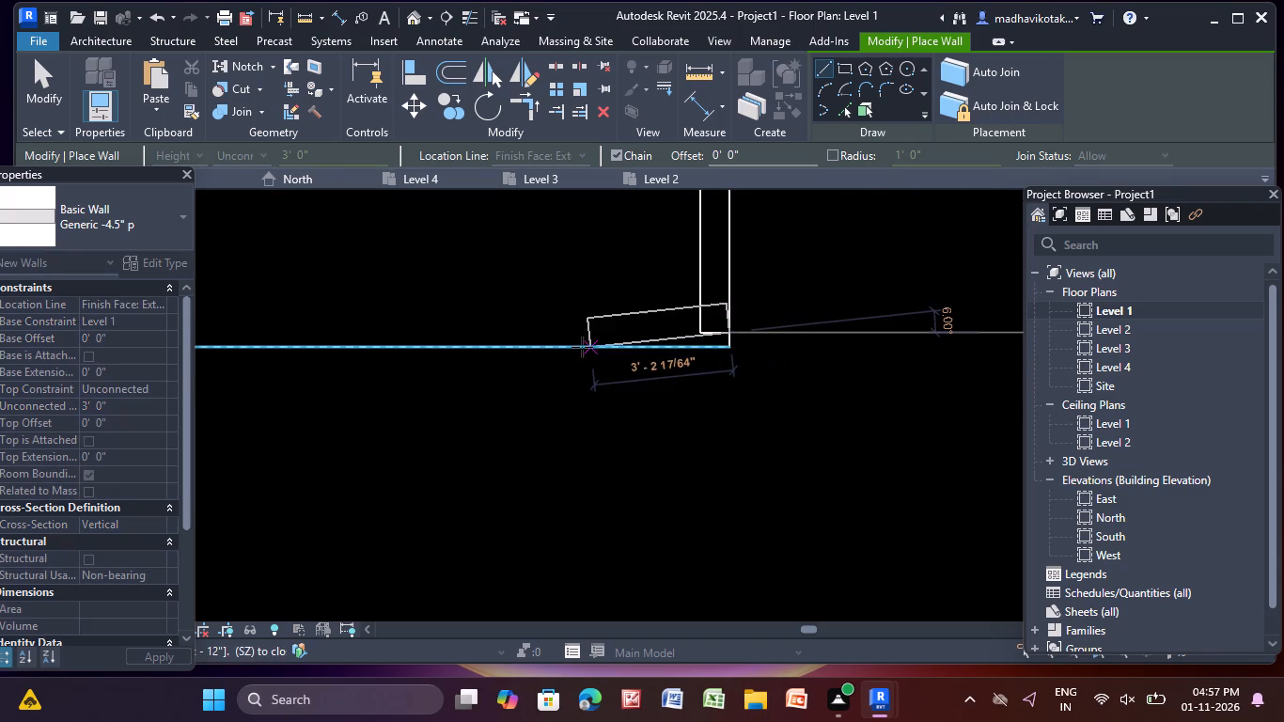
{"action": "key", "text": "Escape"}
{"action": "left_click", "coordinate": [728, 351]}
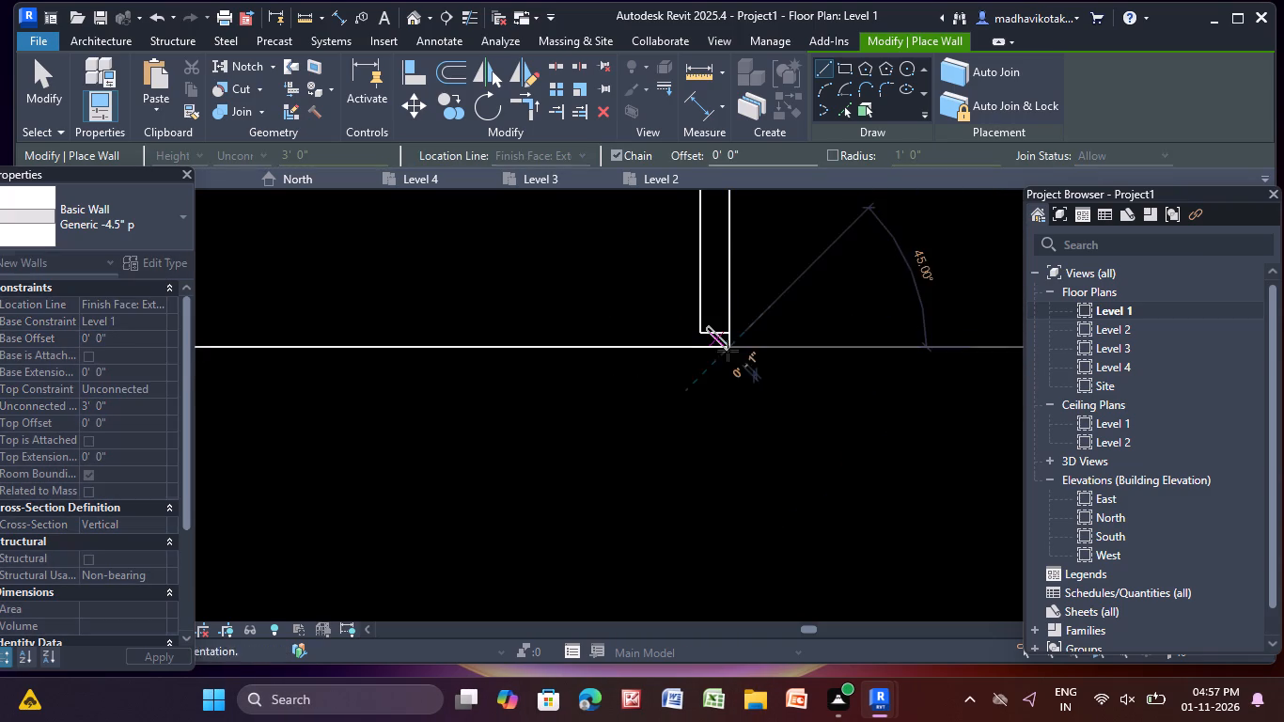
{"action": "scroll", "coordinate": [489, 359], "scroll_direction": "down", "scroll_amount": 3}
{"action": "middle_click_drag", "start_coordinate": [489, 359], "coordinate": [775, 377]}
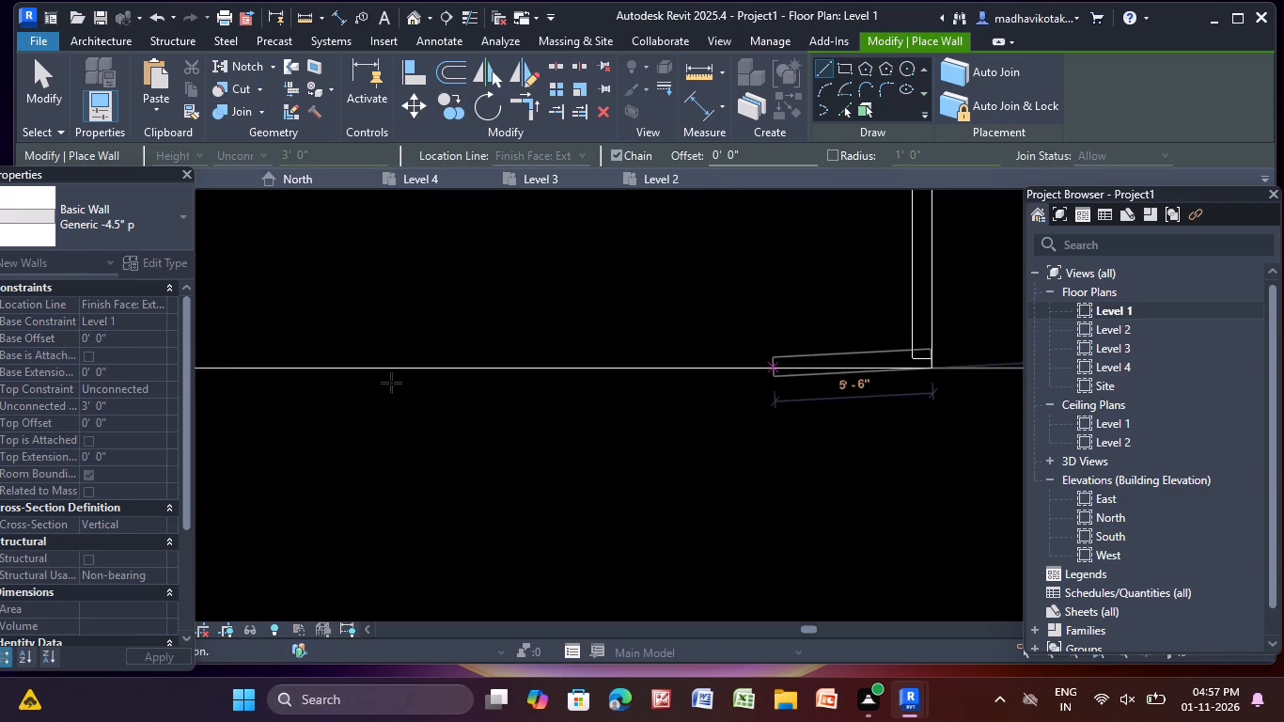
{"action": "scroll", "coordinate": [343, 362], "scroll_direction": "down", "scroll_amount": 4}
{"action": "middle_click_drag", "start_coordinate": [342, 362], "coordinate": [545, 397]}
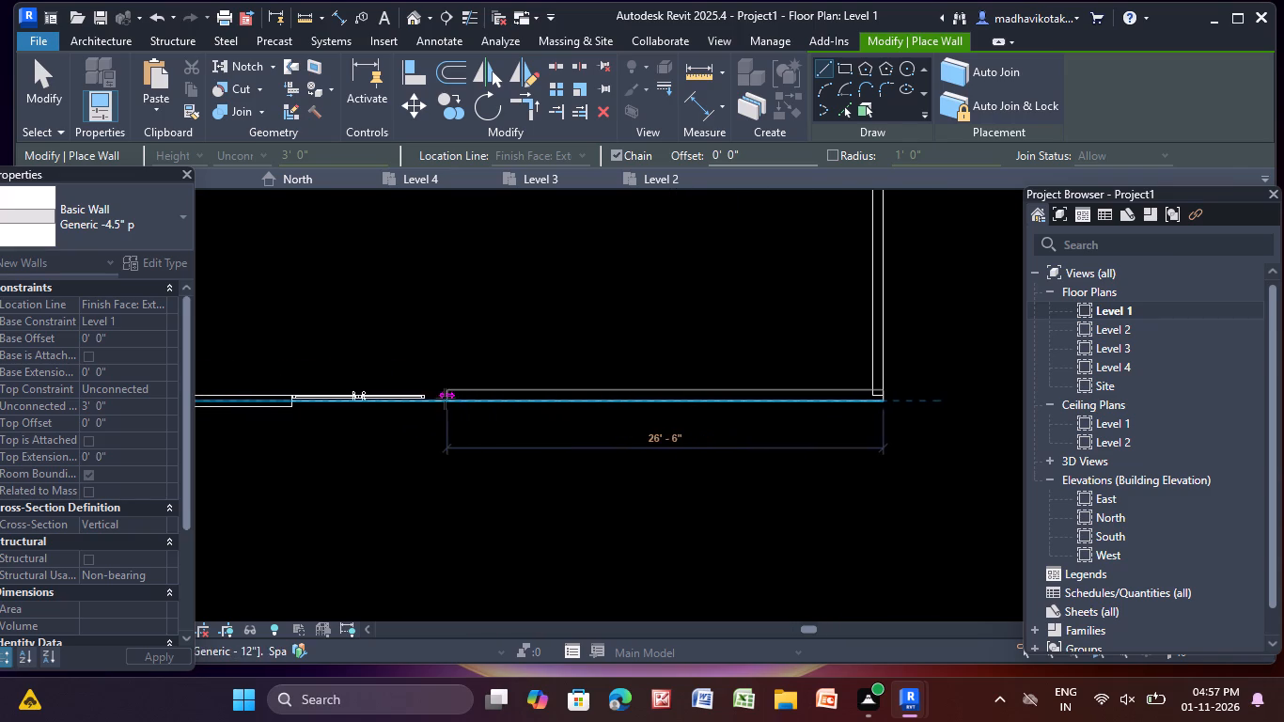
{"action": "scroll", "coordinate": [412, 396], "scroll_direction": "up", "scroll_amount": 8}
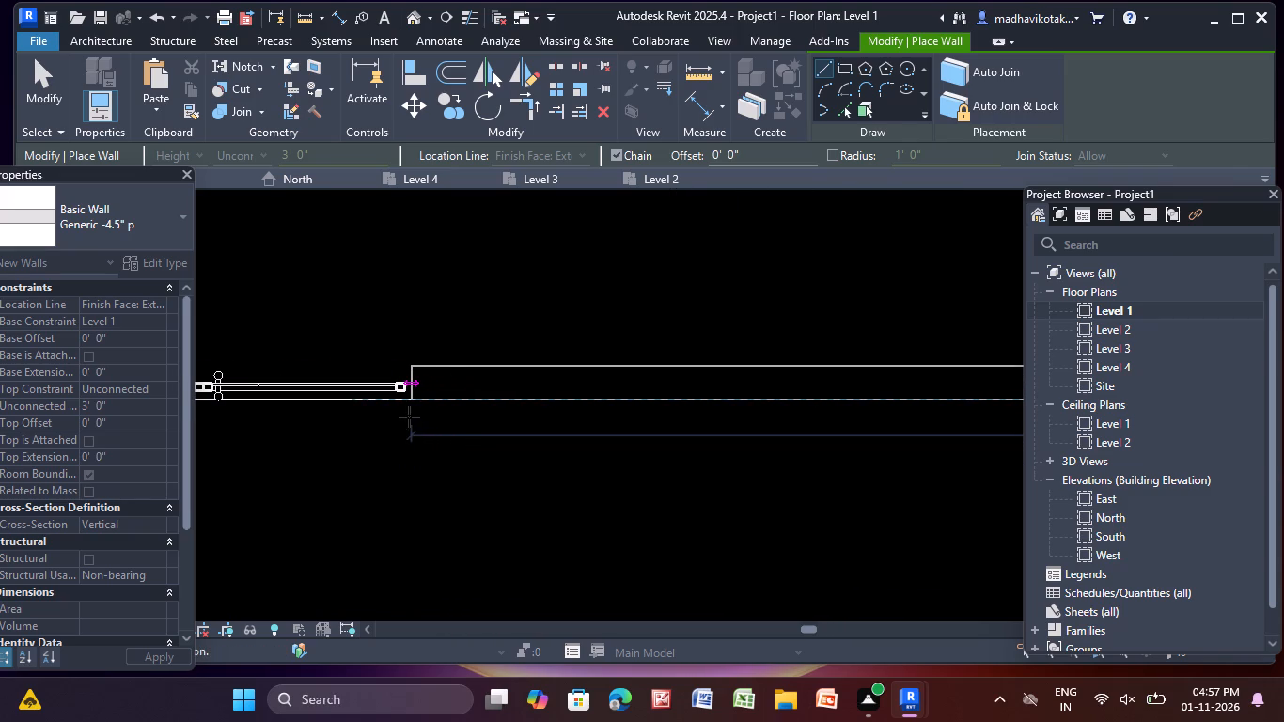
{"action": "scroll", "coordinate": [415, 400], "scroll_direction": "up", "scroll_amount": 5}
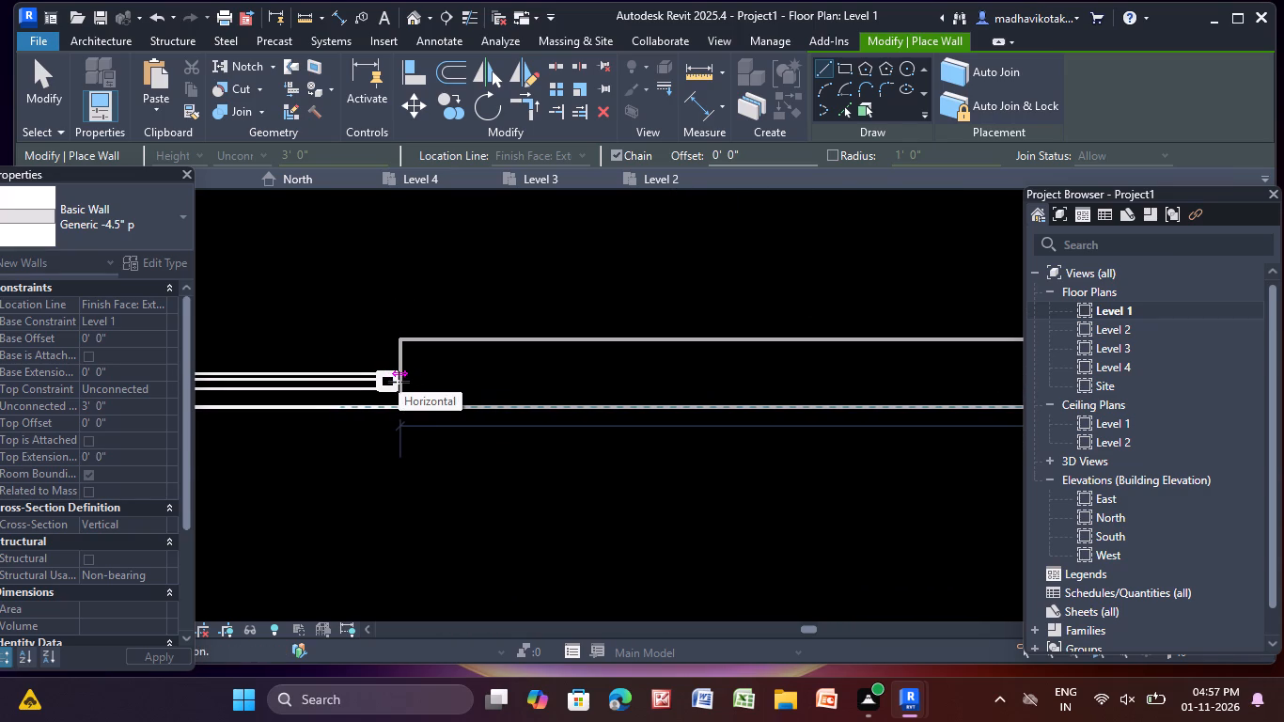
{"action": "scroll", "coordinate": [399, 382], "scroll_direction": "up", "scroll_amount": 8}
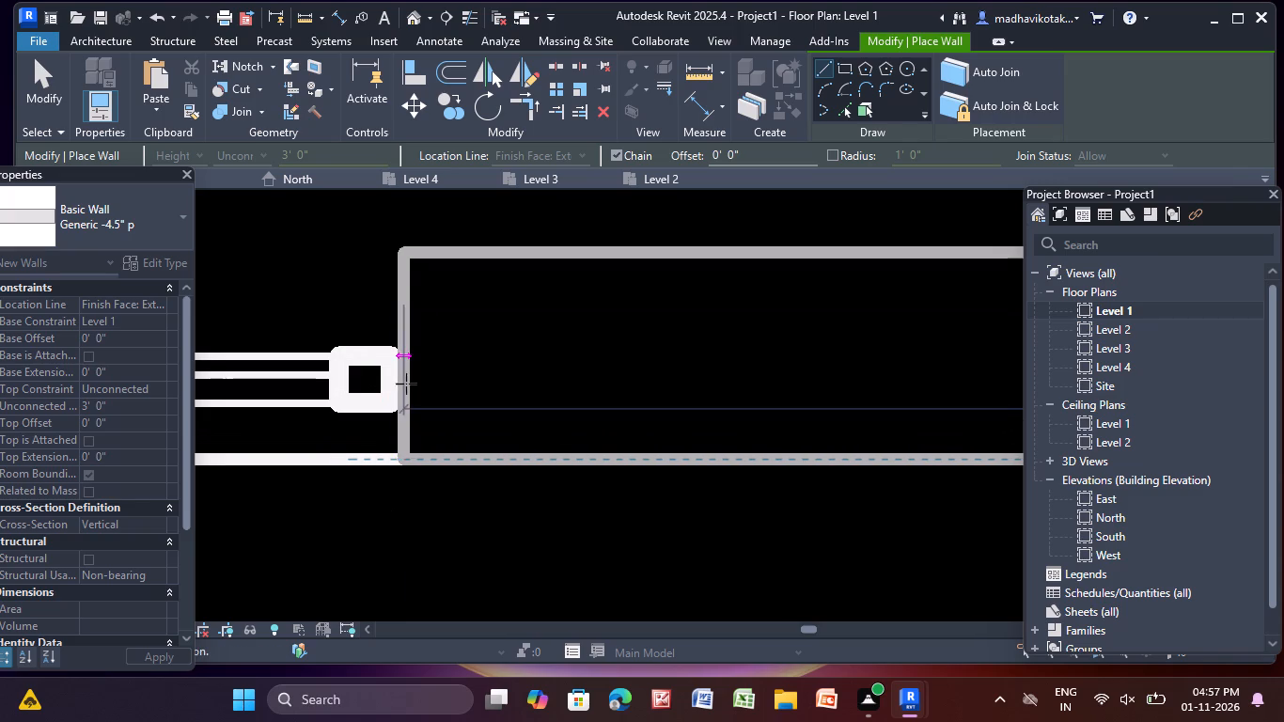
{"action": "left_click", "coordinate": [407, 385]}
{"action": "key", "text": "Escape"}
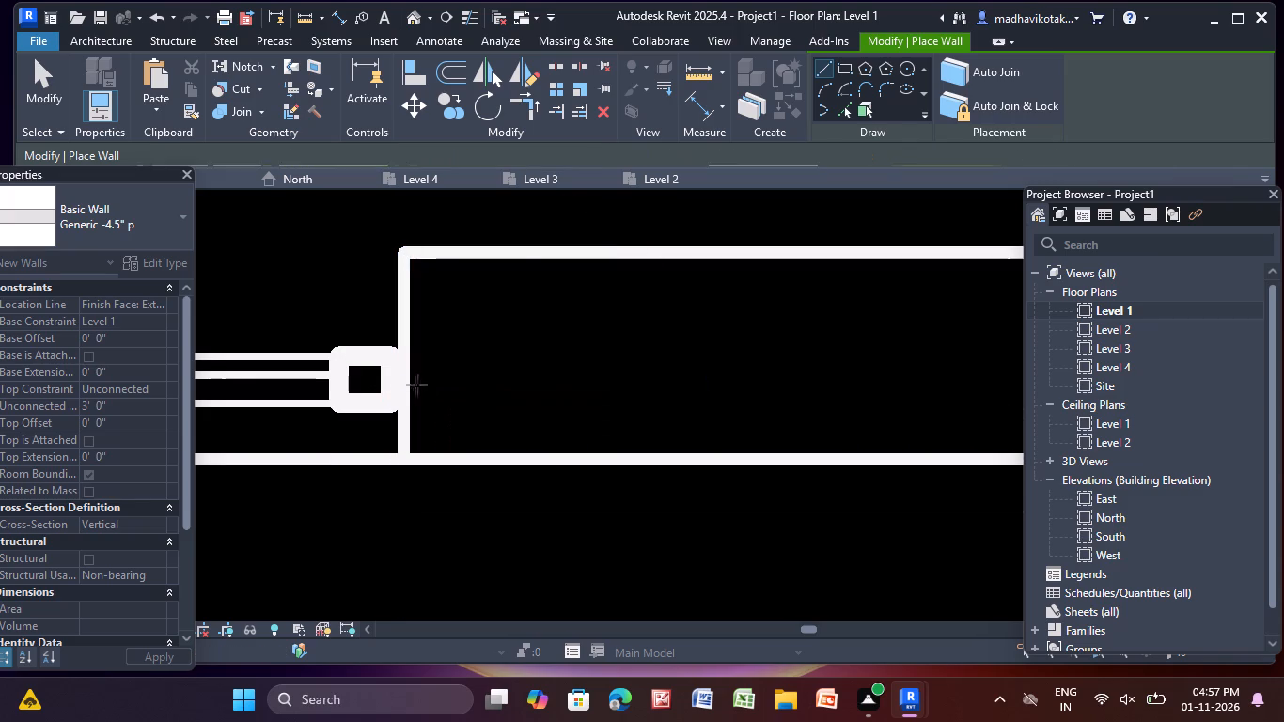
{"action": "key", "text": "Escape"}
{"action": "key", "text": "Escape"}
{"action": "key", "text": "Escape"}
Examine the rebuilt south boundary wall, the gate and the whole building from several angles in the 3D view.
{"action": "left_click", "coordinate": [413, 17]}
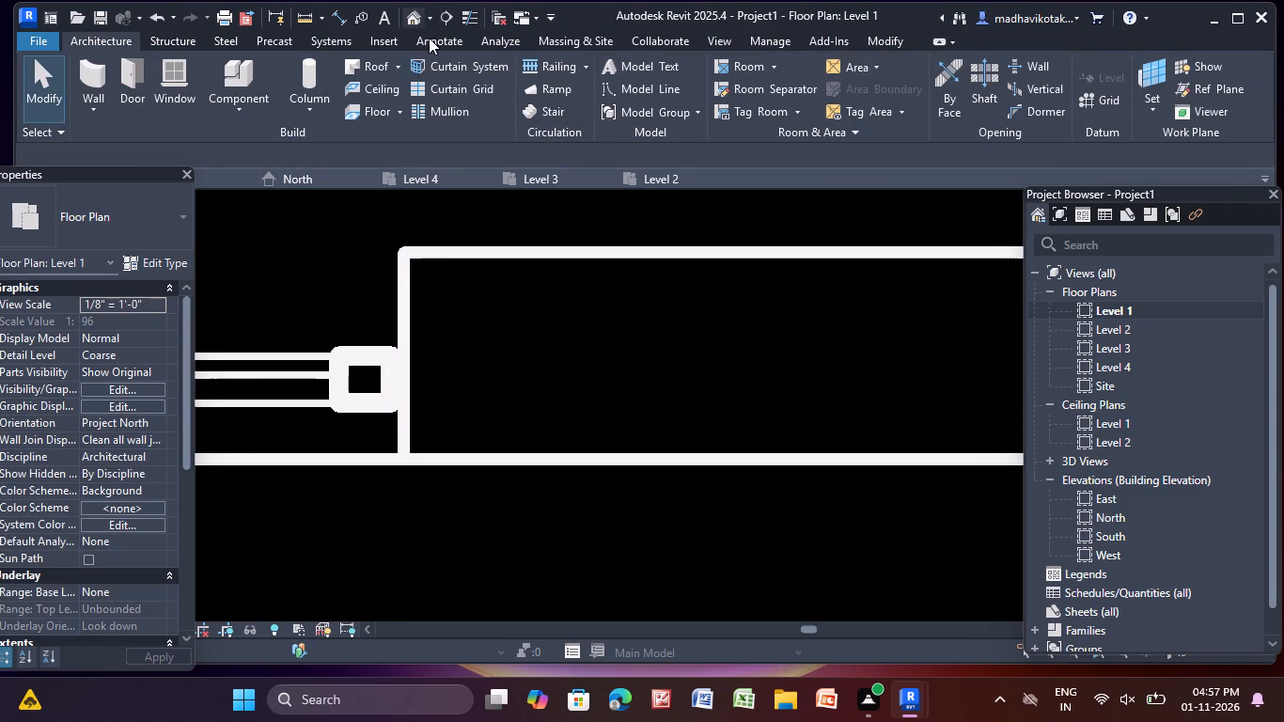
{"action": "scroll", "coordinate": [572, 372], "scroll_direction": "down", "scroll_amount": 6}
{"action": "scroll", "coordinate": [679, 526], "scroll_direction": "down", "scroll_amount": 4}
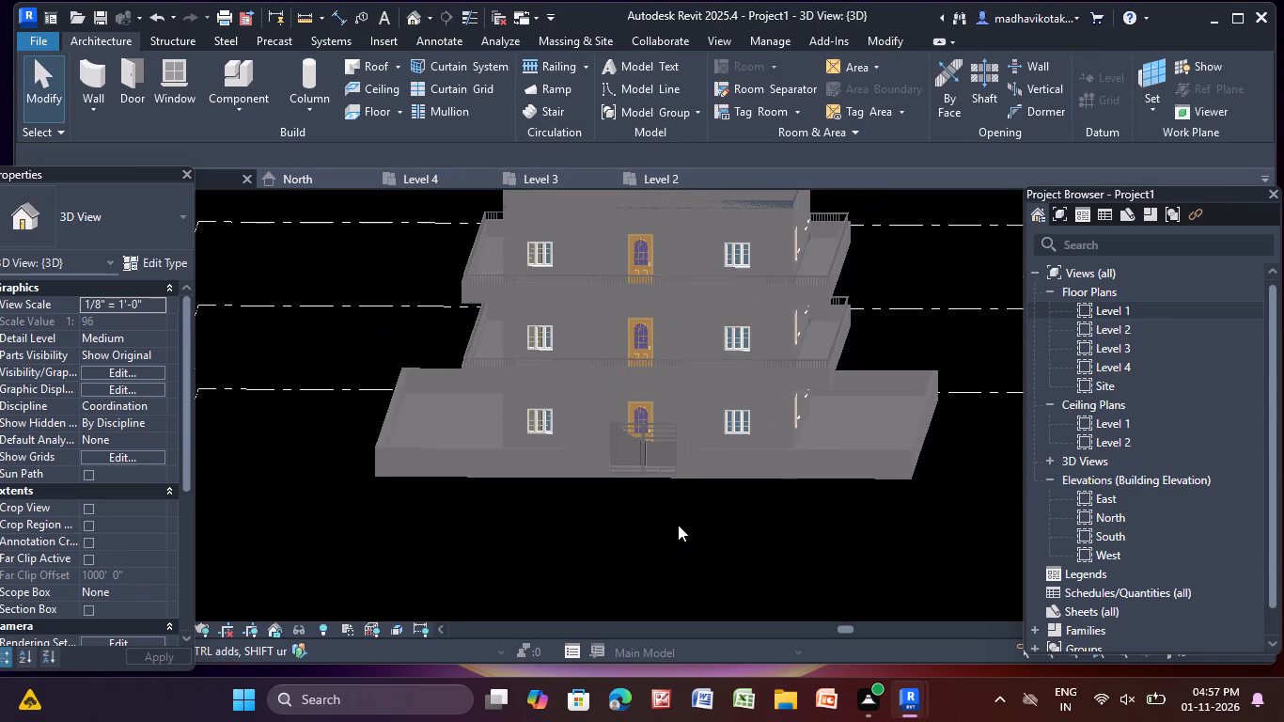
{"action": "middle_click_drag", "start_coordinate": [681, 515], "coordinate": [696, 519], "text": "shift"}
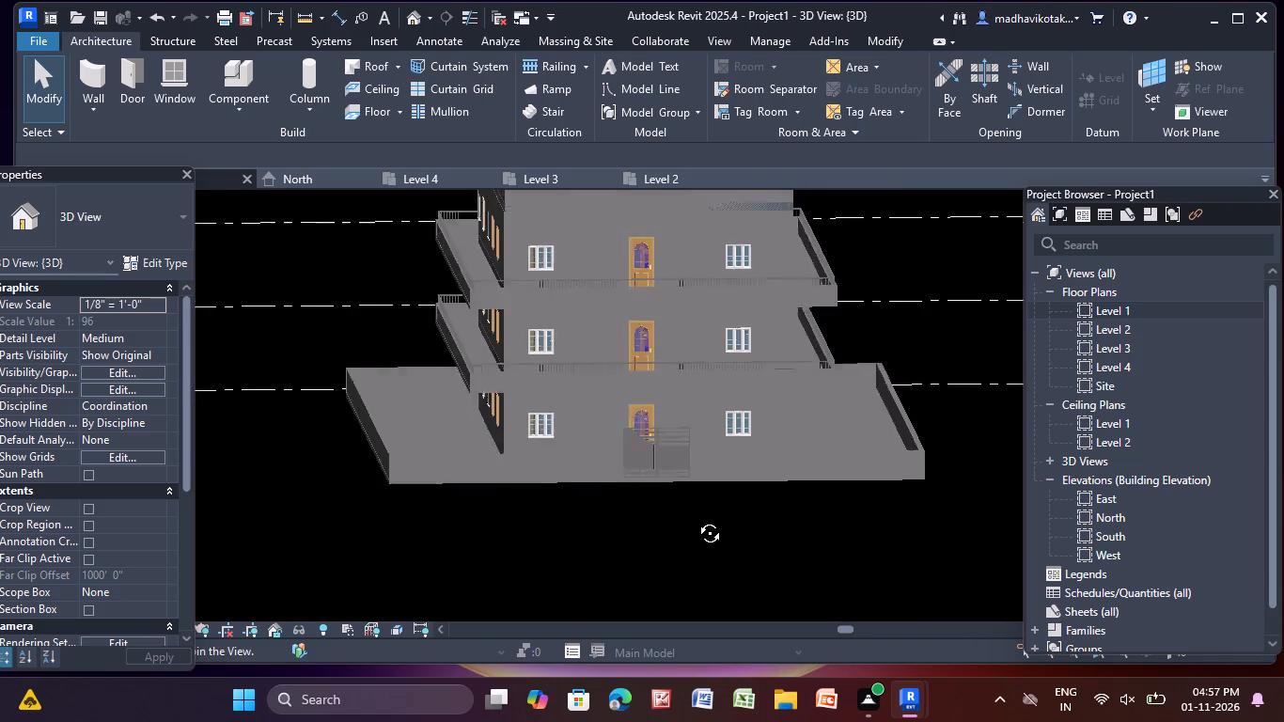
{"action": "middle_click_drag", "start_coordinate": [696, 519], "coordinate": [687, 493], "text": "shift"}
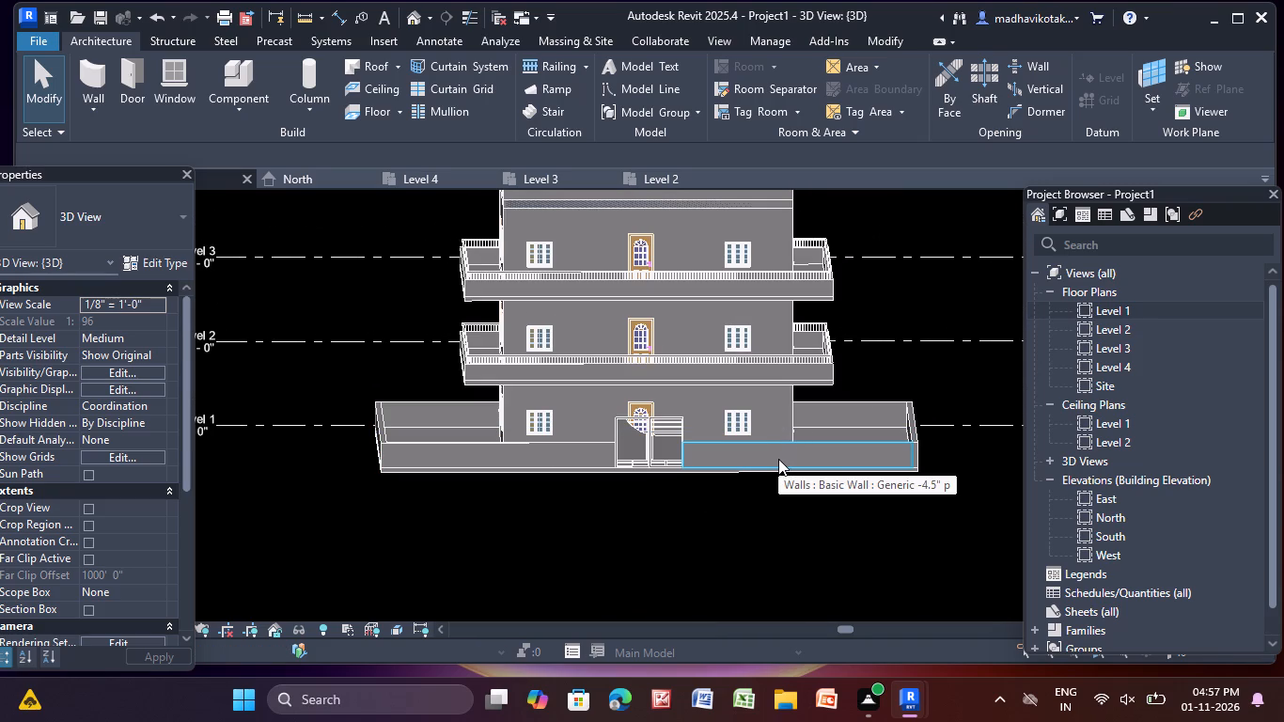
{"action": "key", "text": "Escape"}
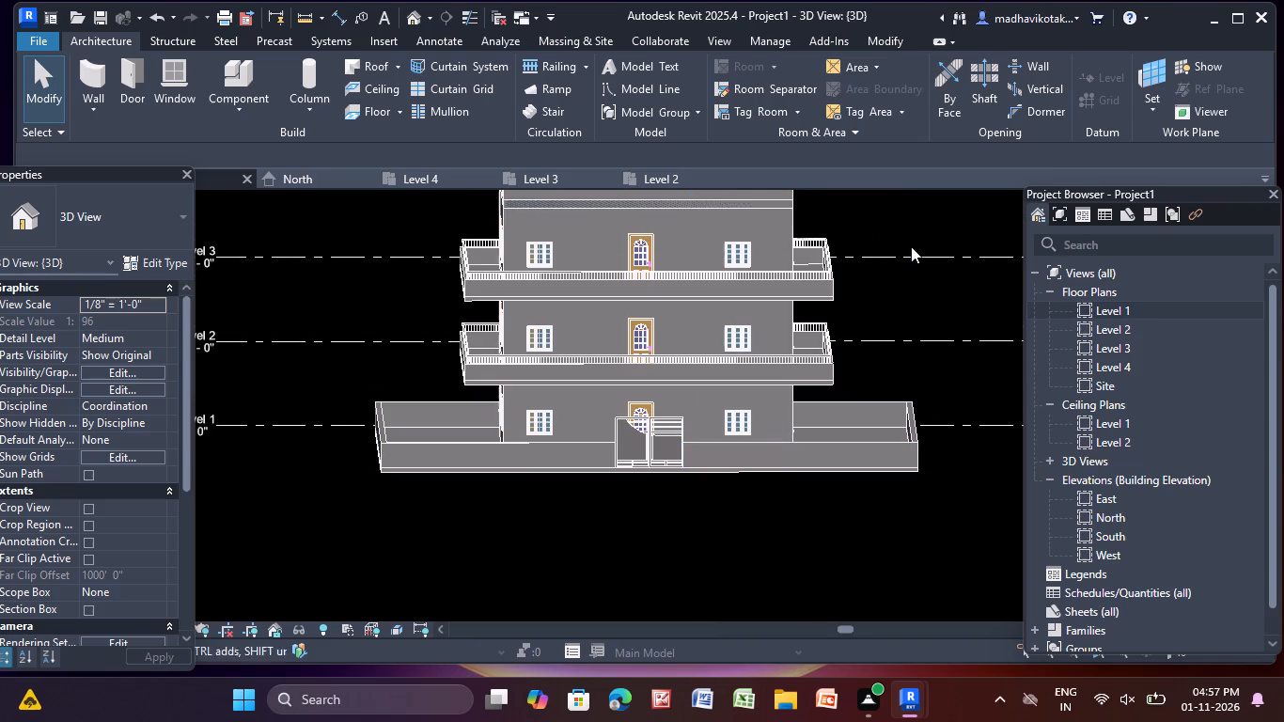
{"action": "middle_click_drag", "start_coordinate": [851, 266], "coordinate": [822, 348]}
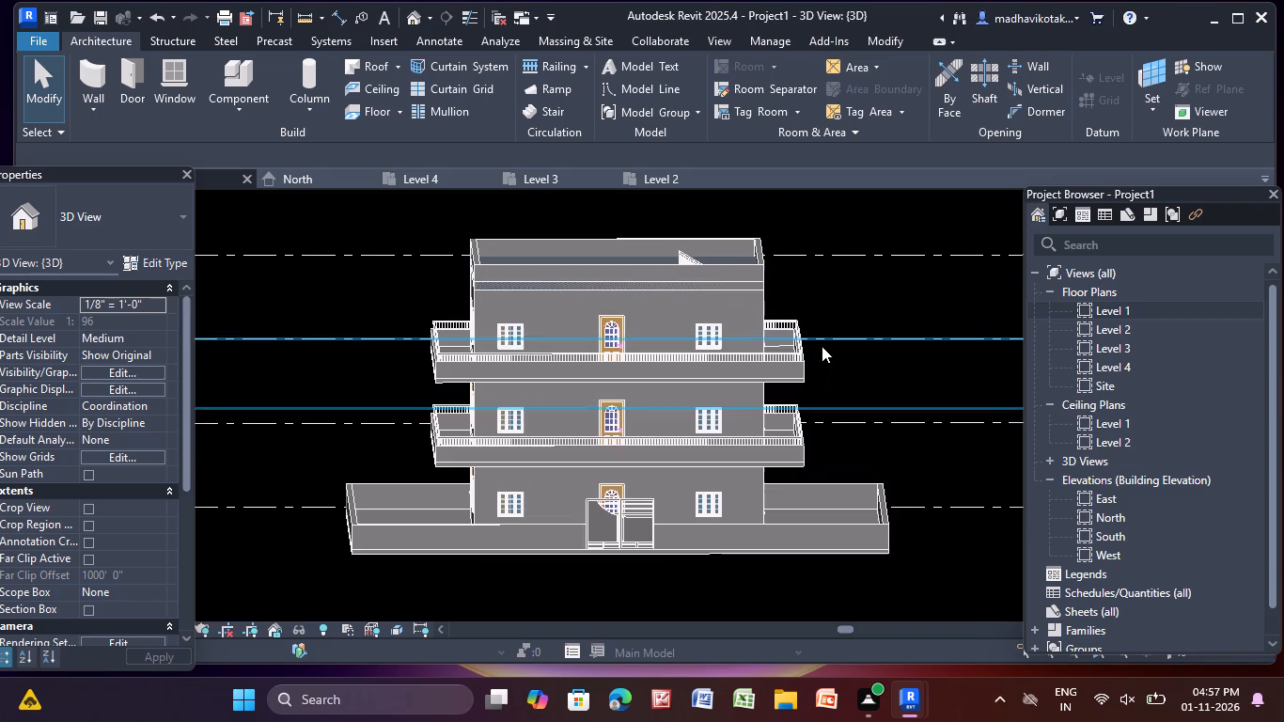
{"action": "middle_click", "coordinate": [744, 292]}
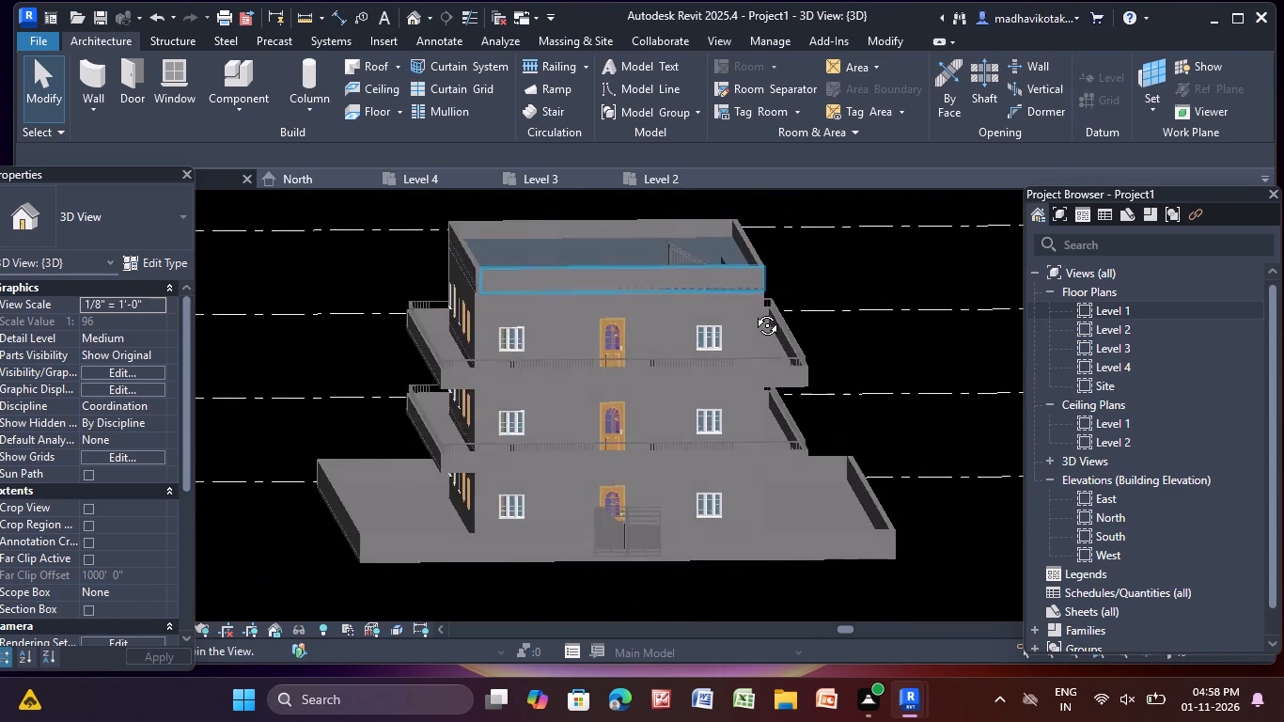
{"action": "middle_click_drag", "start_coordinate": [746, 293], "coordinate": [731, 295], "text": "shift"}
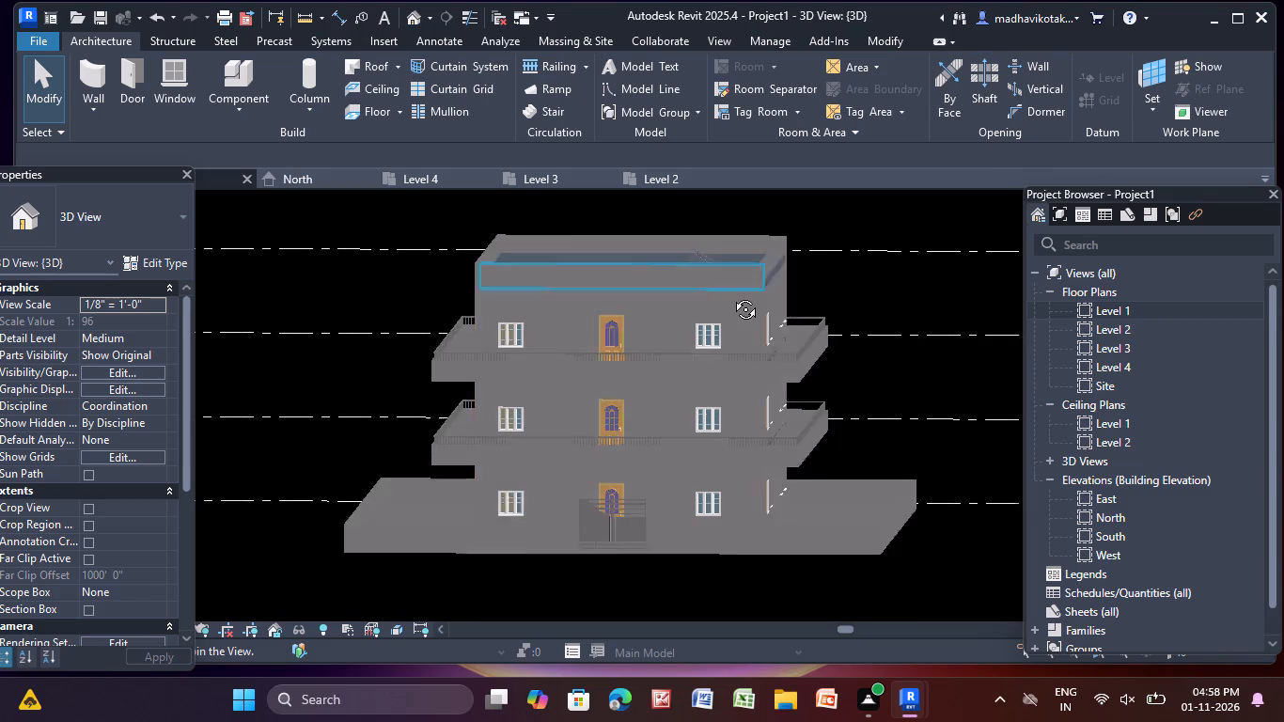
{"action": "middle_click_drag", "start_coordinate": [731, 295], "coordinate": [738, 289], "text": "shift"}
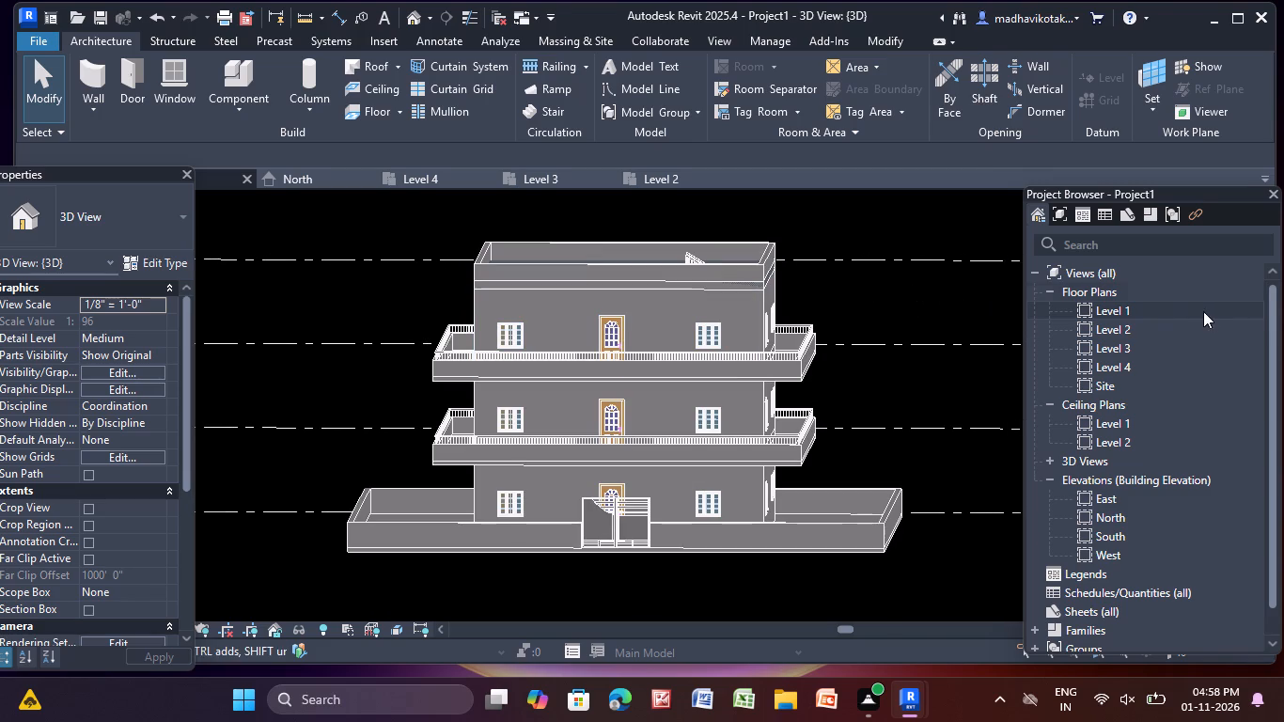
On the Level 1 plan, begin a Handrail - Rectangular railing path along the north boundary wall's centreline from the northwest to the northeast corner.
{"action": "double_click", "coordinate": [1139, 305]}
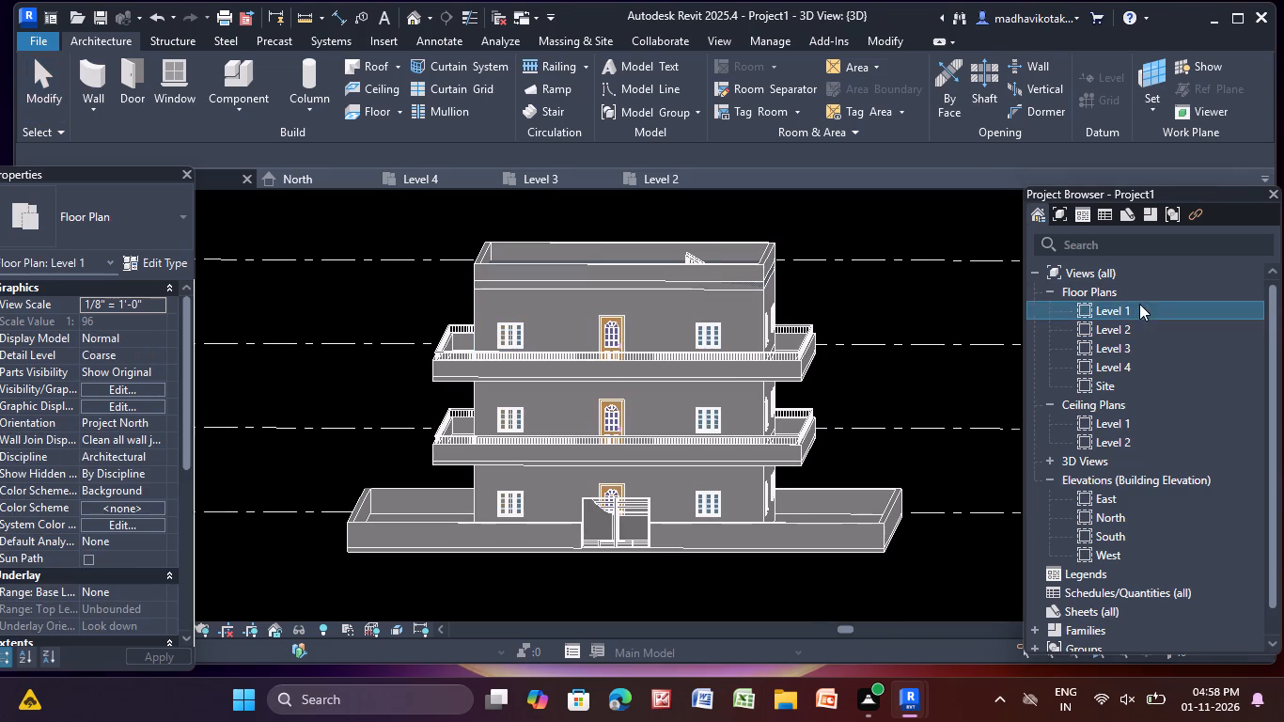
{"action": "scroll", "coordinate": [791, 228], "scroll_direction": "down", "scroll_amount": 5}
{"action": "scroll", "coordinate": [728, 331], "scroll_direction": "down", "scroll_amount": 15}
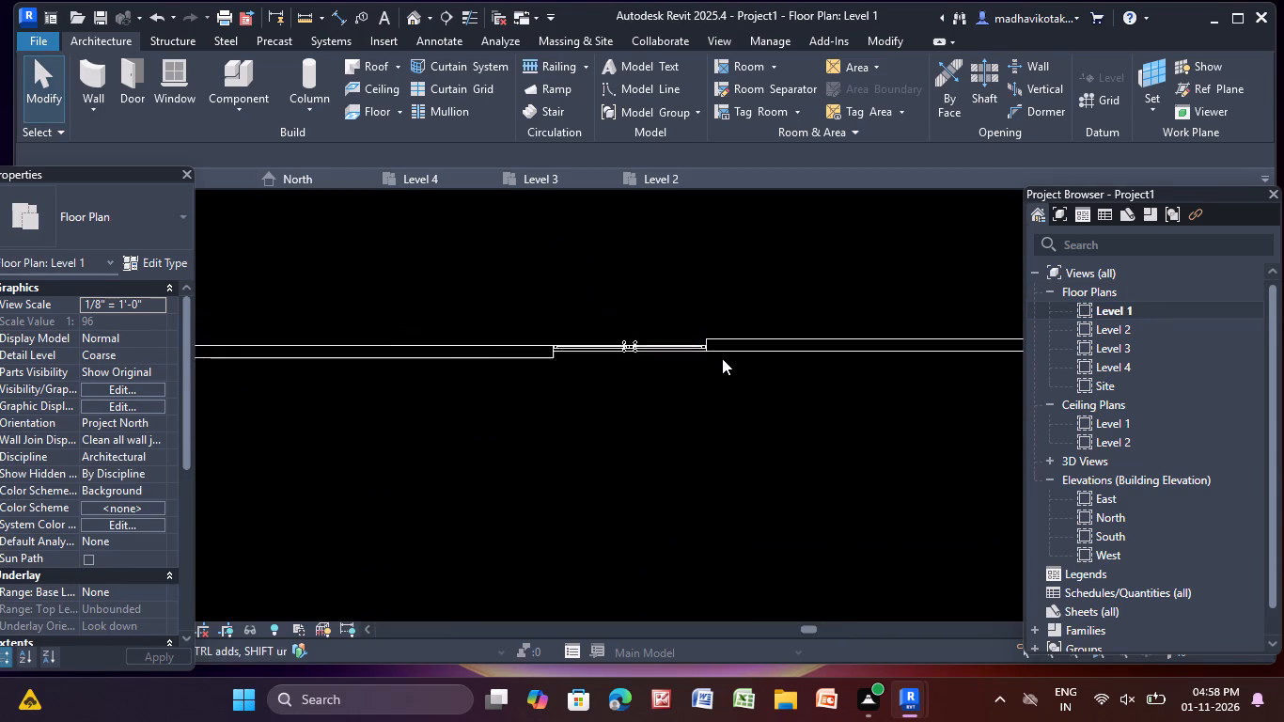
{"action": "scroll", "coordinate": [722, 358], "scroll_direction": "down", "scroll_amount": 8}
{"action": "middle_click_drag", "start_coordinate": [721, 363], "coordinate": [662, 488]}
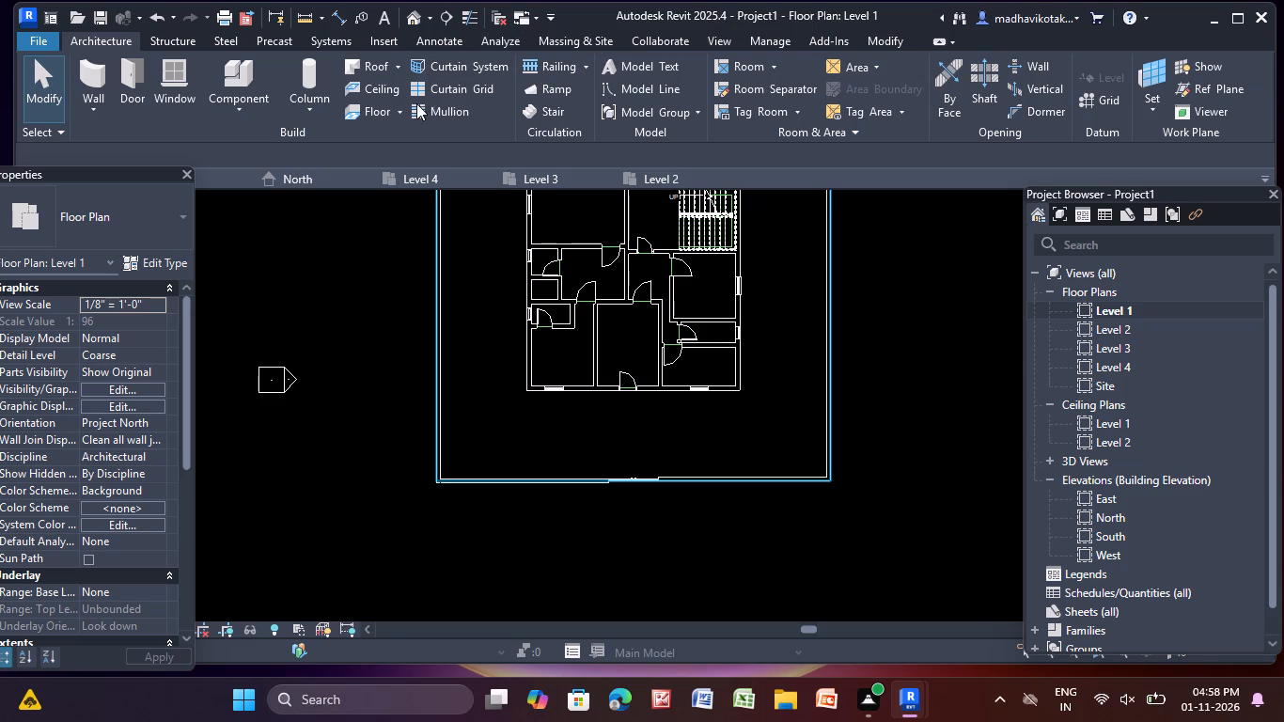
{"action": "left_click", "coordinate": [541, 71]}
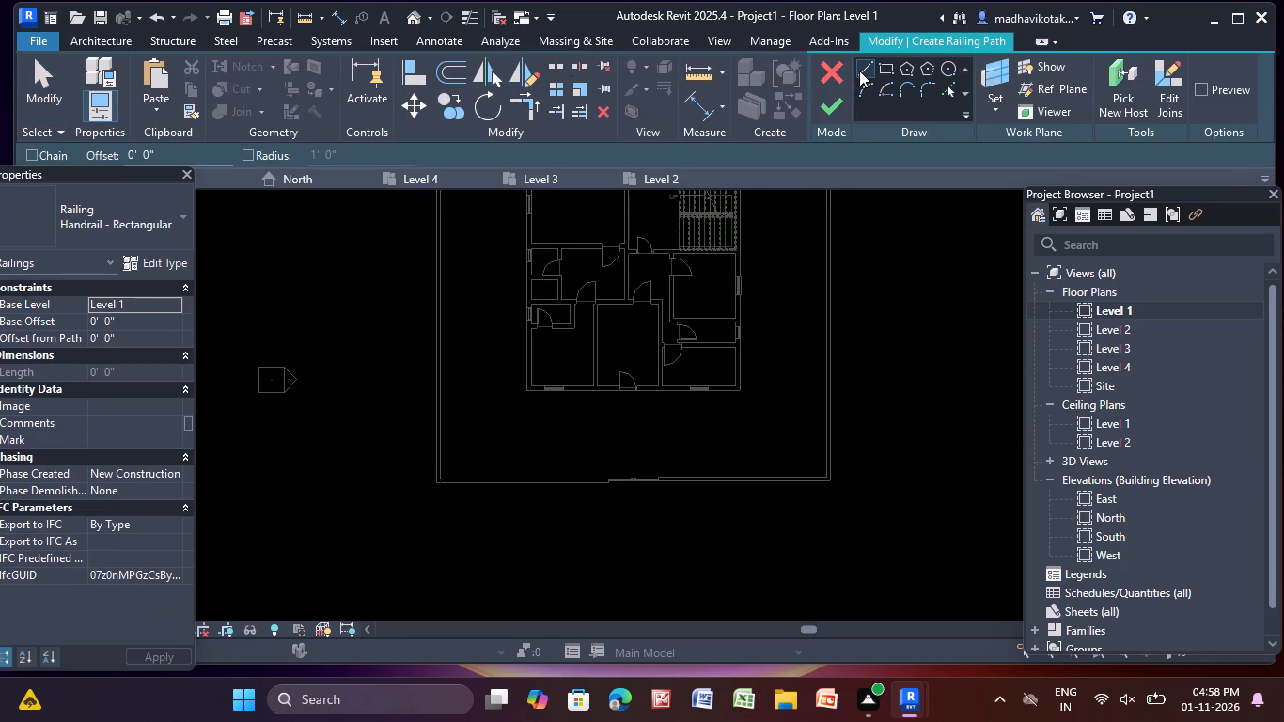
{"action": "left_click", "coordinate": [859, 70]}
{"action": "scroll", "coordinate": [712, 330], "scroll_direction": "down", "scroll_amount": 3}
{"action": "middle_click_drag", "start_coordinate": [713, 331], "coordinate": [630, 637]}
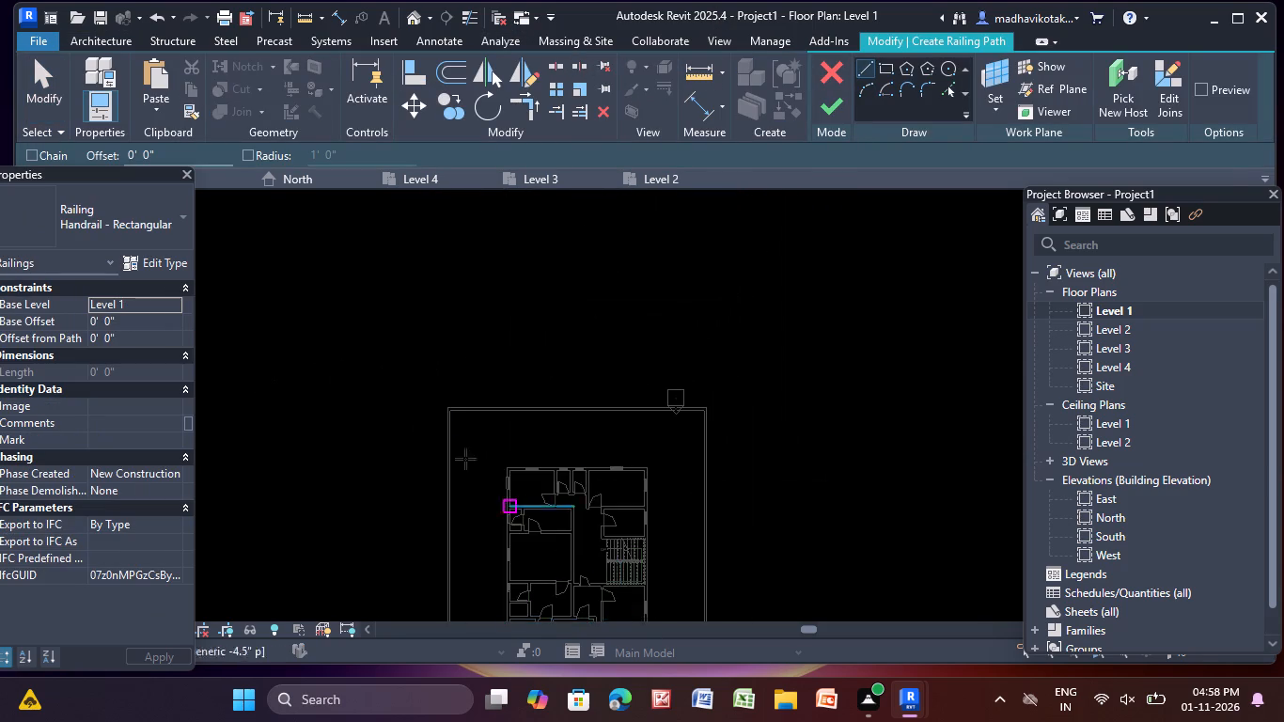
{"action": "scroll", "coordinate": [435, 431], "scroll_direction": "up", "scroll_amount": 16}
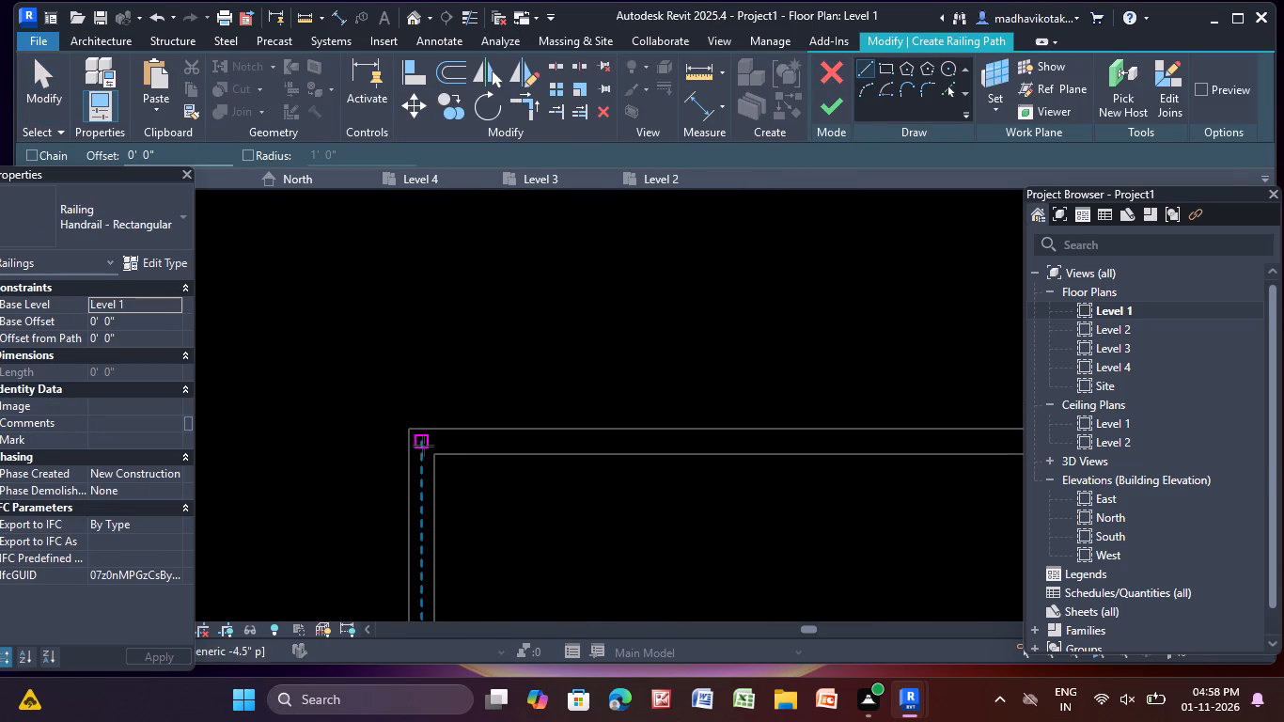
{"action": "left_click", "coordinate": [422, 444]}
{"action": "scroll", "coordinate": [798, 440], "scroll_direction": "down", "scroll_amount": 5}
{"action": "middle_click_drag", "start_coordinate": [798, 440], "coordinate": [652, 440]}
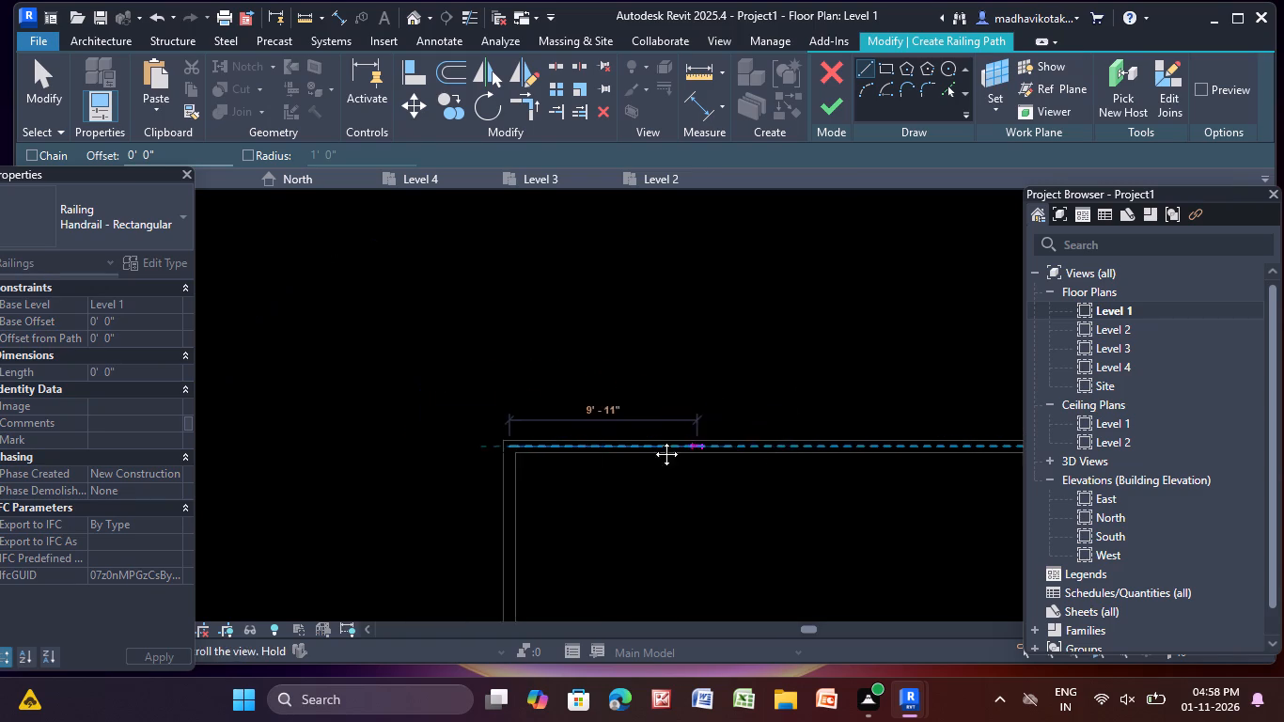
{"action": "middle_click_drag", "start_coordinate": [652, 440], "coordinate": [172, 374]}
{"action": "scroll", "coordinate": [739, 359], "scroll_direction": "down", "scroll_amount": 3}
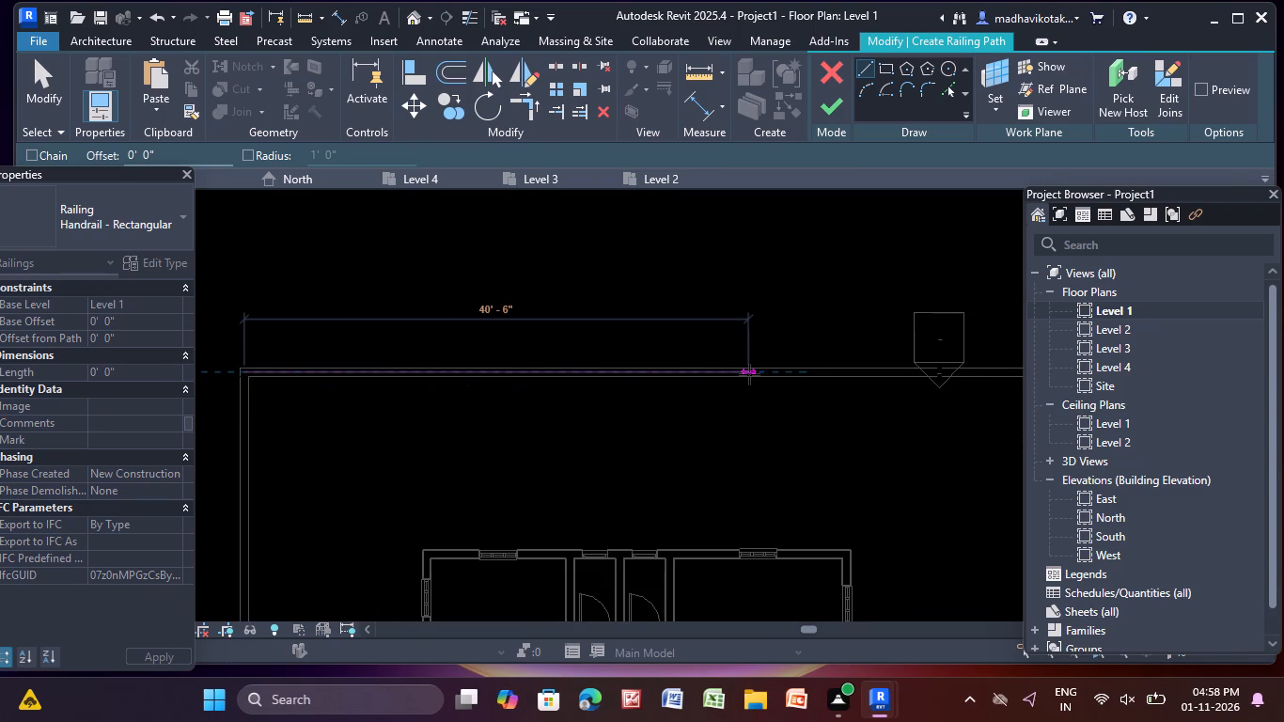
{"action": "middle_click_drag", "start_coordinate": [749, 374], "coordinate": [290, 369]}
{"action": "scroll", "coordinate": [562, 369], "scroll_direction": "up", "scroll_amount": 3}
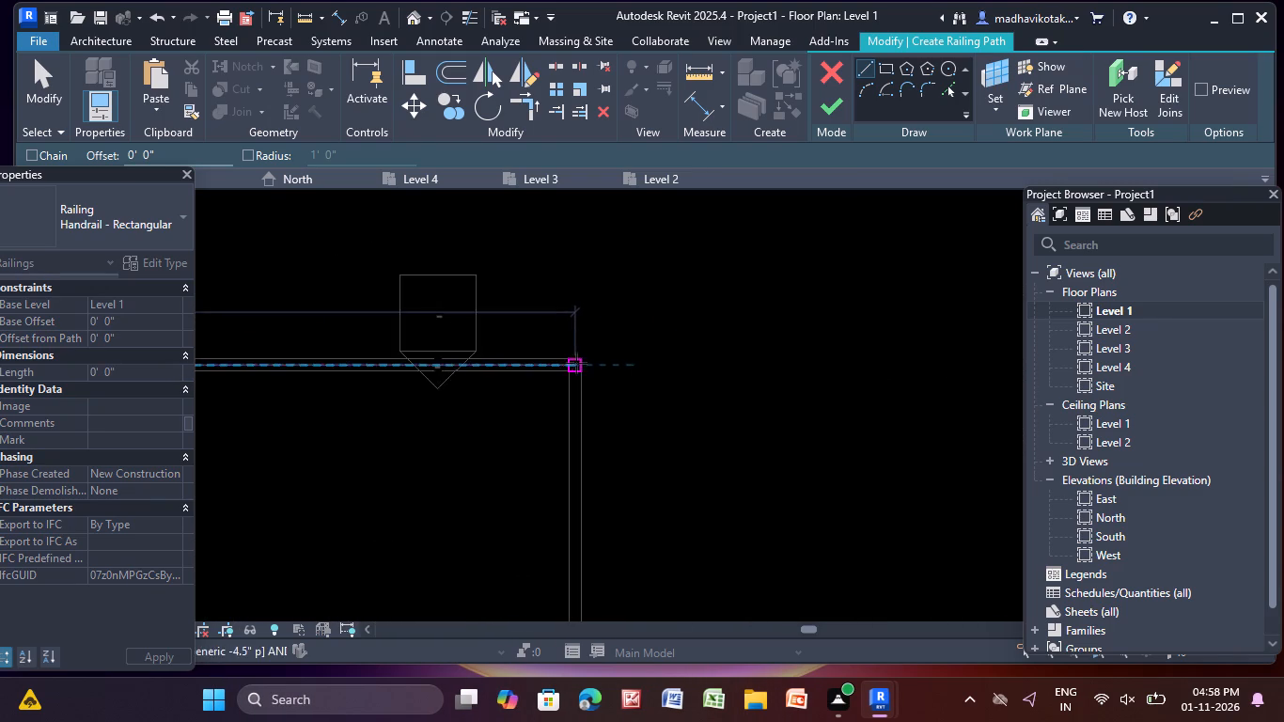
{"action": "scroll", "coordinate": [576, 362], "scroll_direction": "up", "scroll_amount": 4}
{"action": "left_click", "coordinate": [572, 365]}
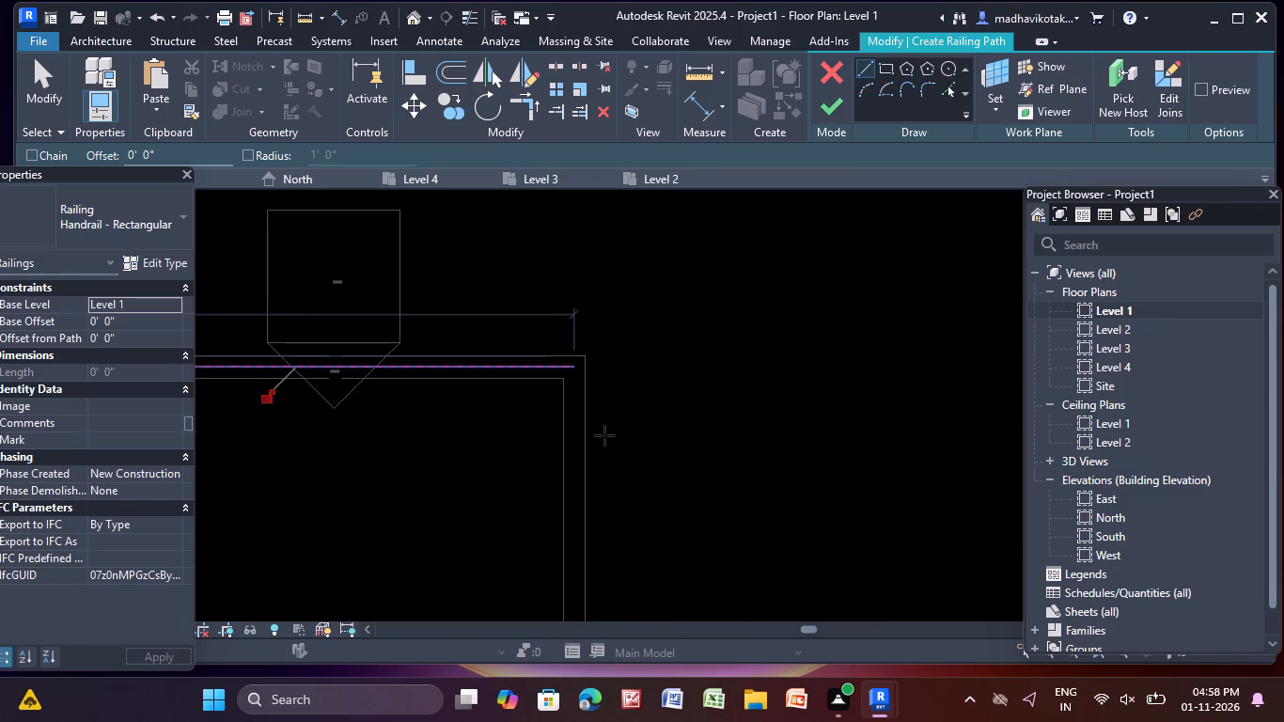
Continue the railing path down the east boundary wall's centreline from the northeast corner to the southeast corner.
{"action": "scroll", "coordinate": [558, 368], "scroll_direction": "up", "scroll_amount": 10}
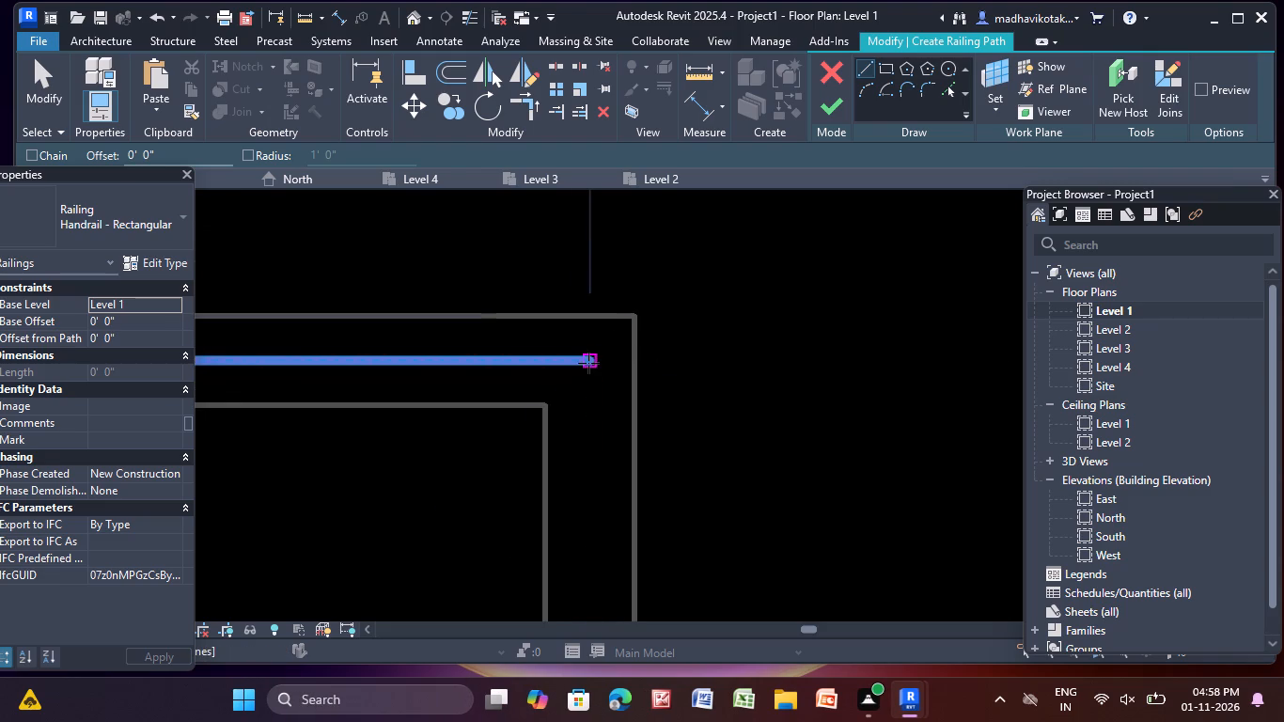
{"action": "left_click", "coordinate": [588, 363]}
{"action": "scroll", "coordinate": [590, 548], "scroll_direction": "down", "scroll_amount": 5}
{"action": "middle_click_drag", "start_coordinate": [593, 545], "coordinate": [535, 88]}
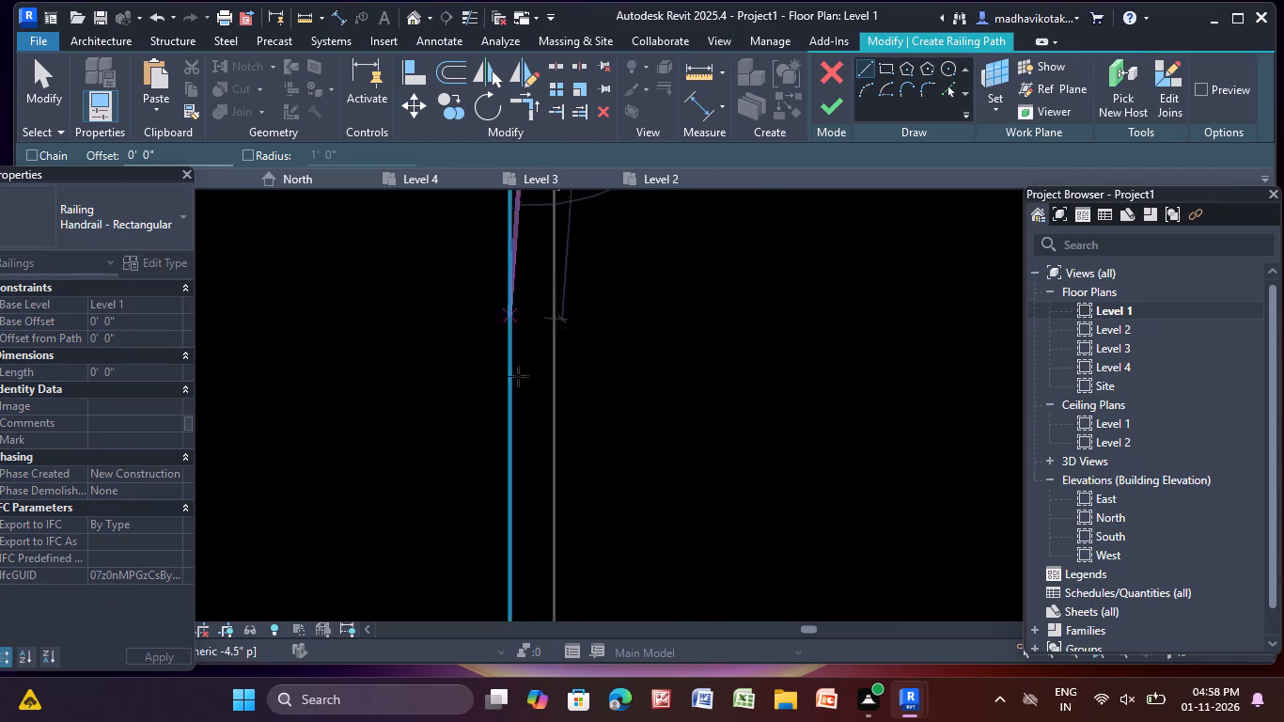
{"action": "scroll", "coordinate": [523, 543], "scroll_direction": "down", "scroll_amount": 5}
{"action": "middle_click_drag", "start_coordinate": [528, 547], "coordinate": [525, 540]}
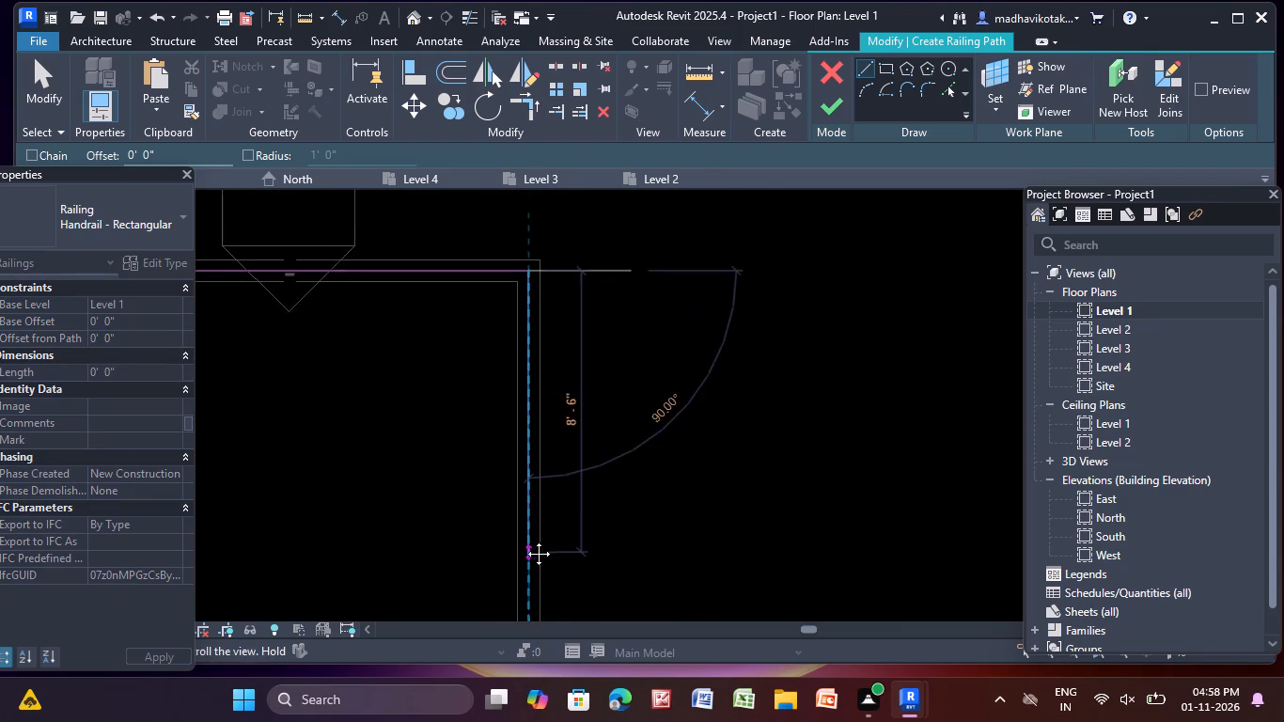
{"action": "middle_click_drag", "start_coordinate": [525, 540], "coordinate": [501, 11]}
{"action": "scroll", "coordinate": [517, 565], "scroll_direction": "down", "scroll_amount": 4}
{"action": "middle_click_drag", "start_coordinate": [509, 570], "coordinate": [507, 449]}
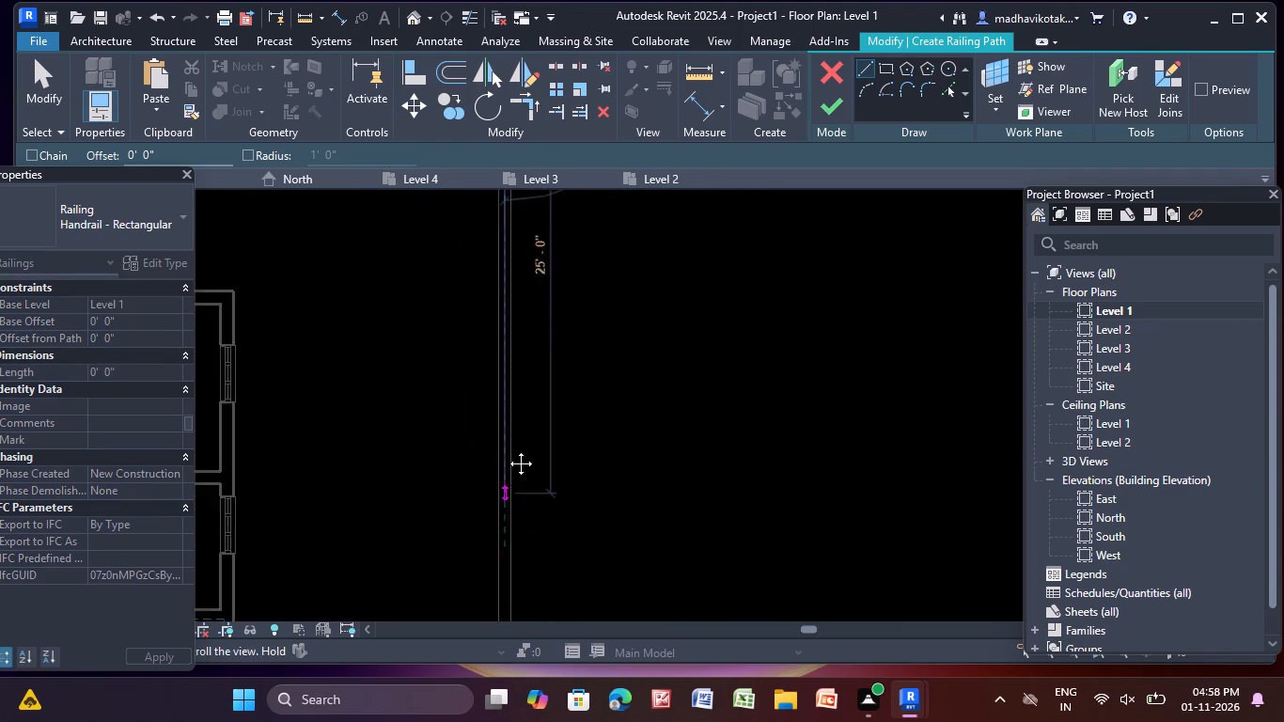
{"action": "middle_click_drag", "start_coordinate": [507, 449], "coordinate": [508, 84]}
{"action": "scroll", "coordinate": [499, 586], "scroll_direction": "down", "scroll_amount": 3}
{"action": "middle_click_drag", "start_coordinate": [504, 582], "coordinate": [492, 72]}
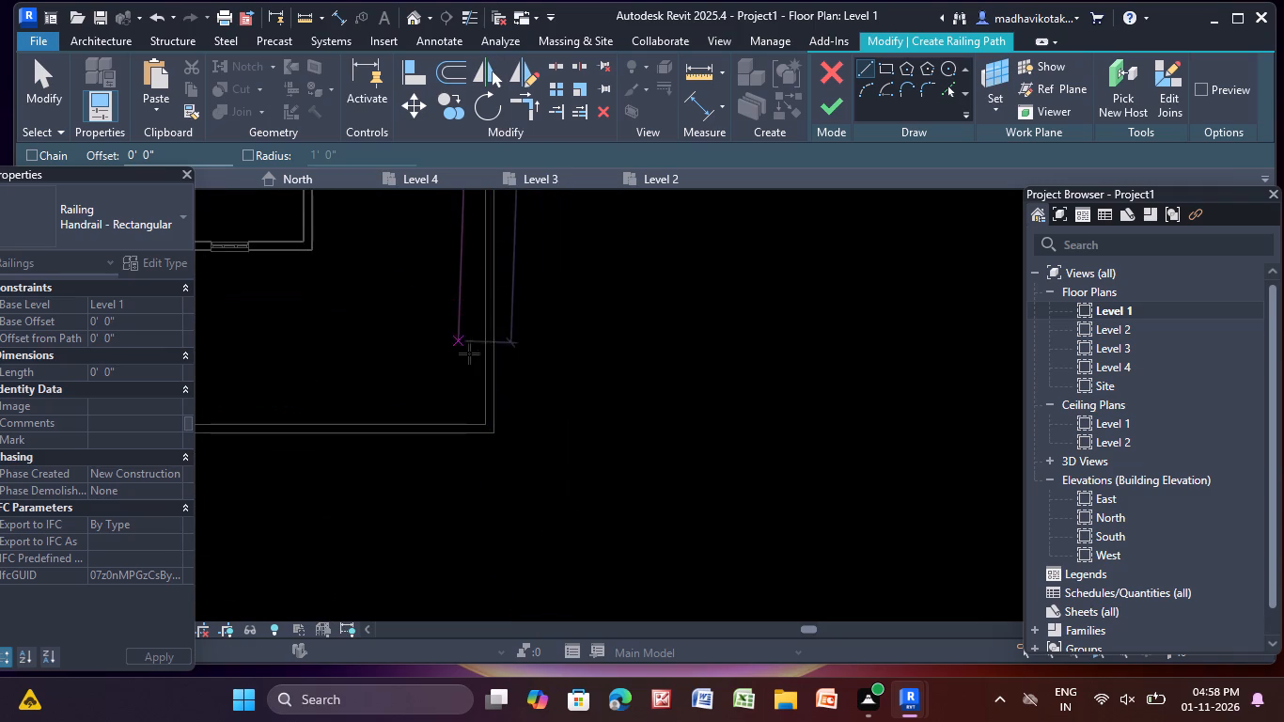
{"action": "scroll", "coordinate": [507, 429], "scroll_direction": "up", "scroll_amount": 12}
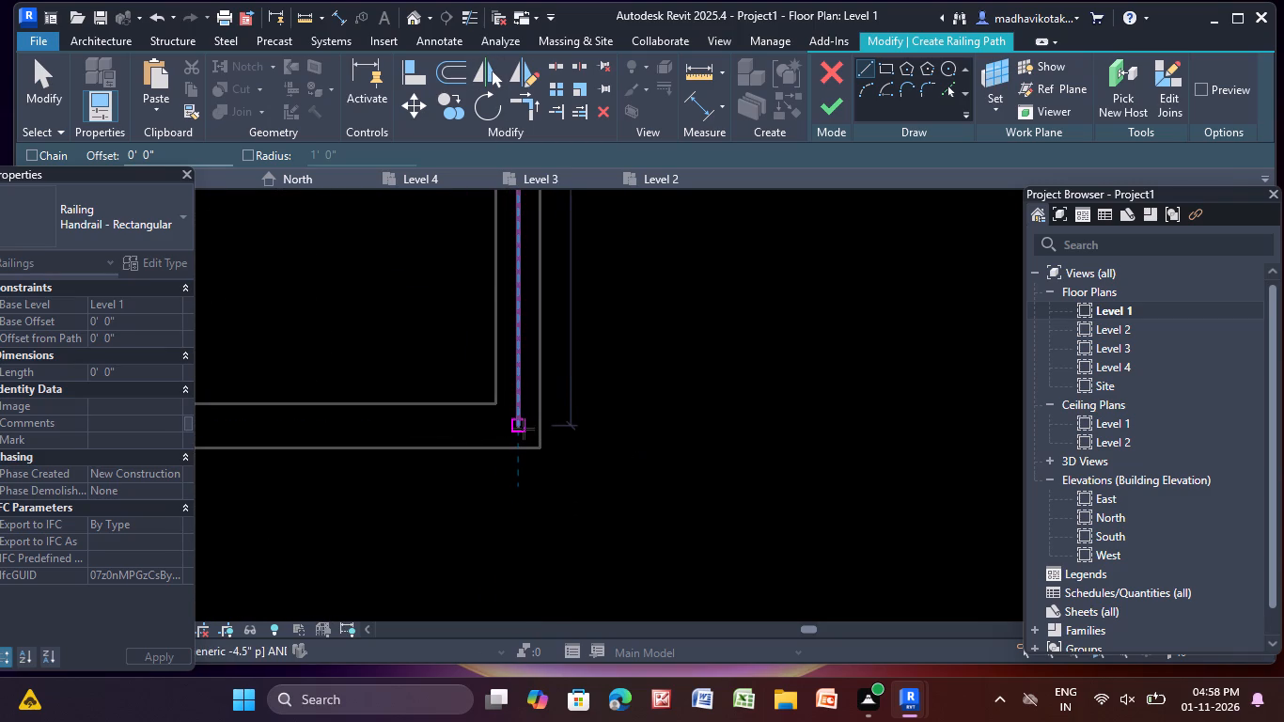
{"action": "left_click", "coordinate": [527, 430]}
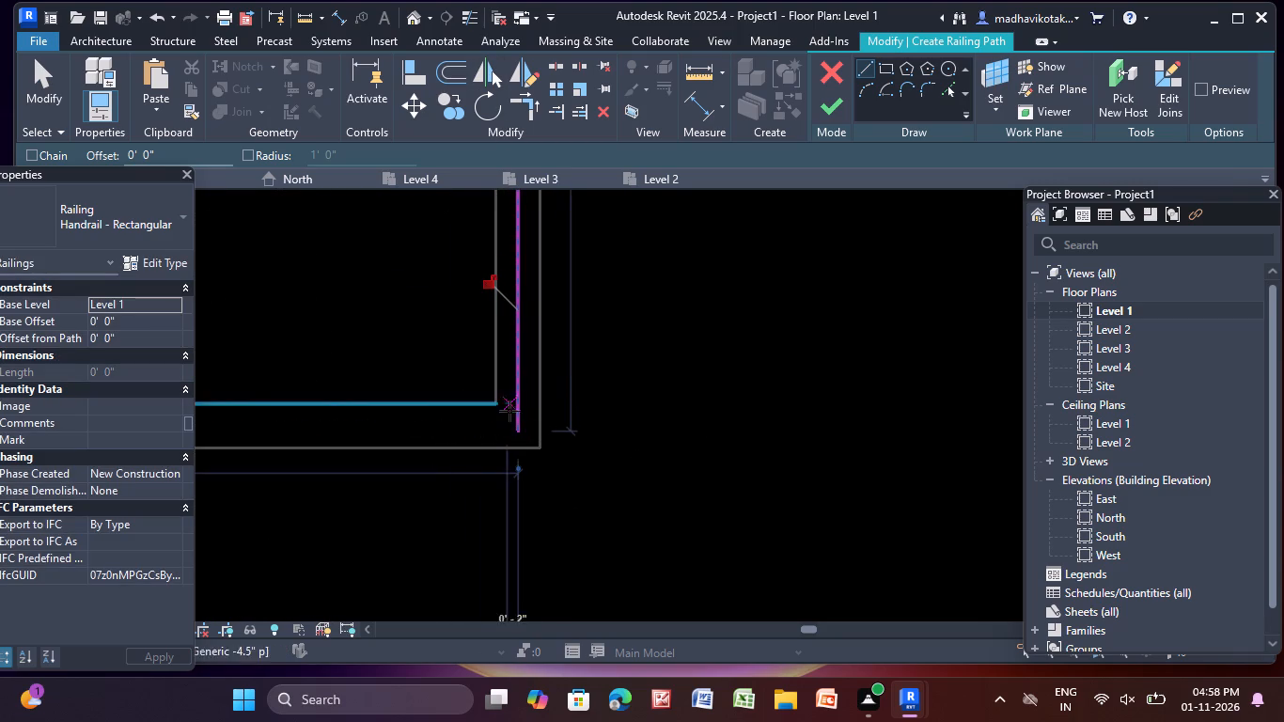
Extend the railing path along the south boundary wall from the southeast corner to the gate's east end.
{"action": "scroll", "coordinate": [530, 419], "scroll_direction": "up", "scroll_amount": 6}
{"action": "left_click", "coordinate": [495, 448]}
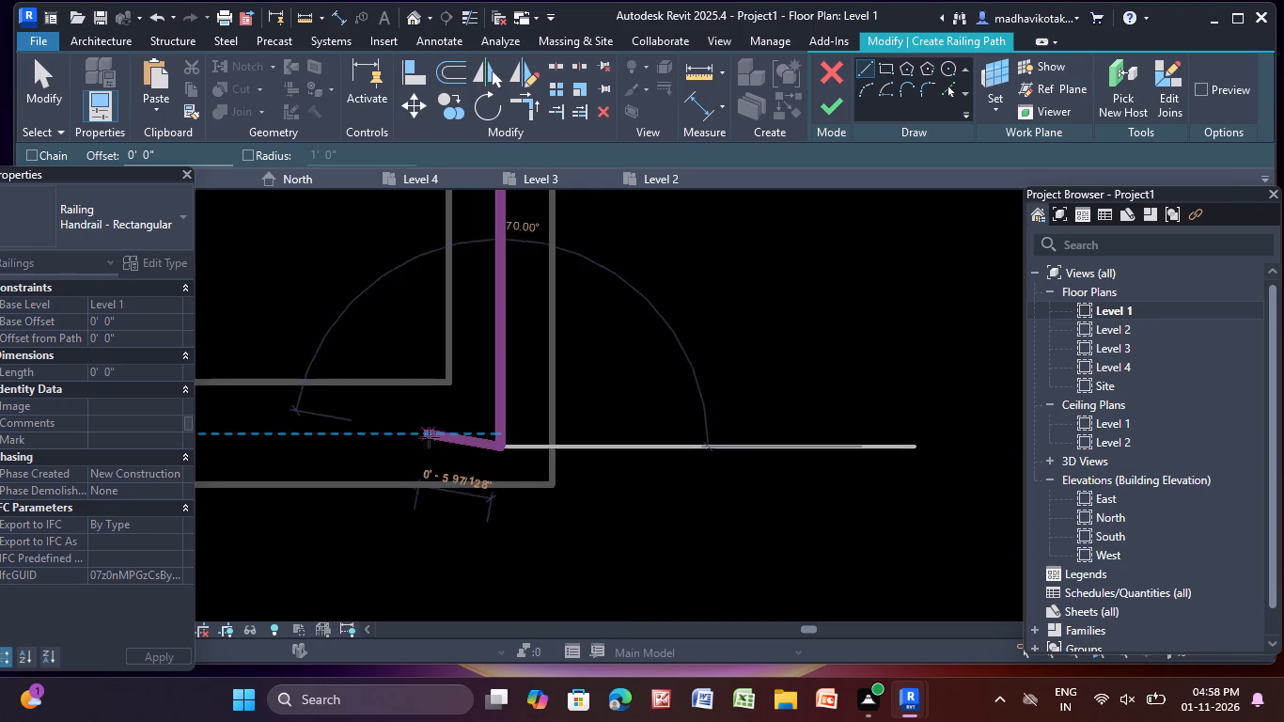
{"action": "scroll", "coordinate": [424, 445], "scroll_direction": "down", "scroll_amount": 4}
{"action": "middle_click_drag", "start_coordinate": [419, 446], "coordinate": [990, 399]}
{"action": "scroll", "coordinate": [218, 392], "scroll_direction": "down", "scroll_amount": 3}
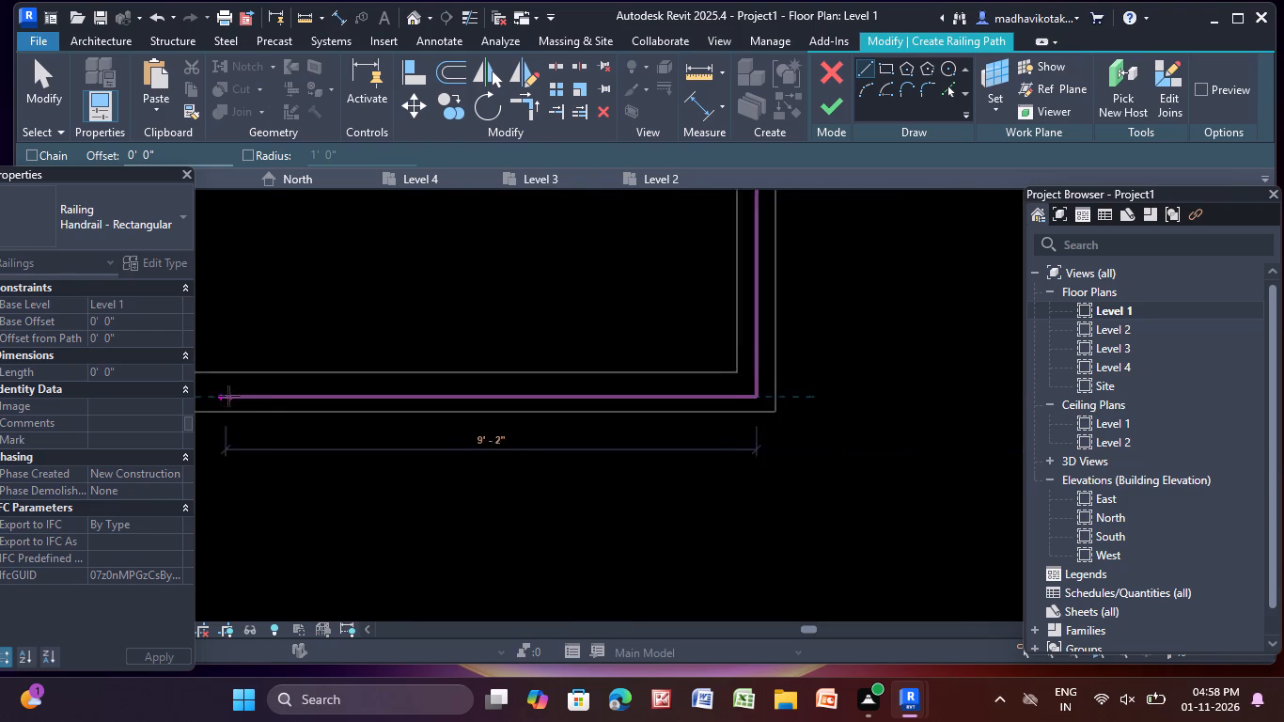
{"action": "middle_click_drag", "start_coordinate": [230, 397], "coordinate": [1013, 405]}
{"action": "scroll", "coordinate": [450, 410], "scroll_direction": "down", "scroll_amount": 3}
{"action": "middle_click_drag", "start_coordinate": [449, 413], "coordinate": [940, 423]}
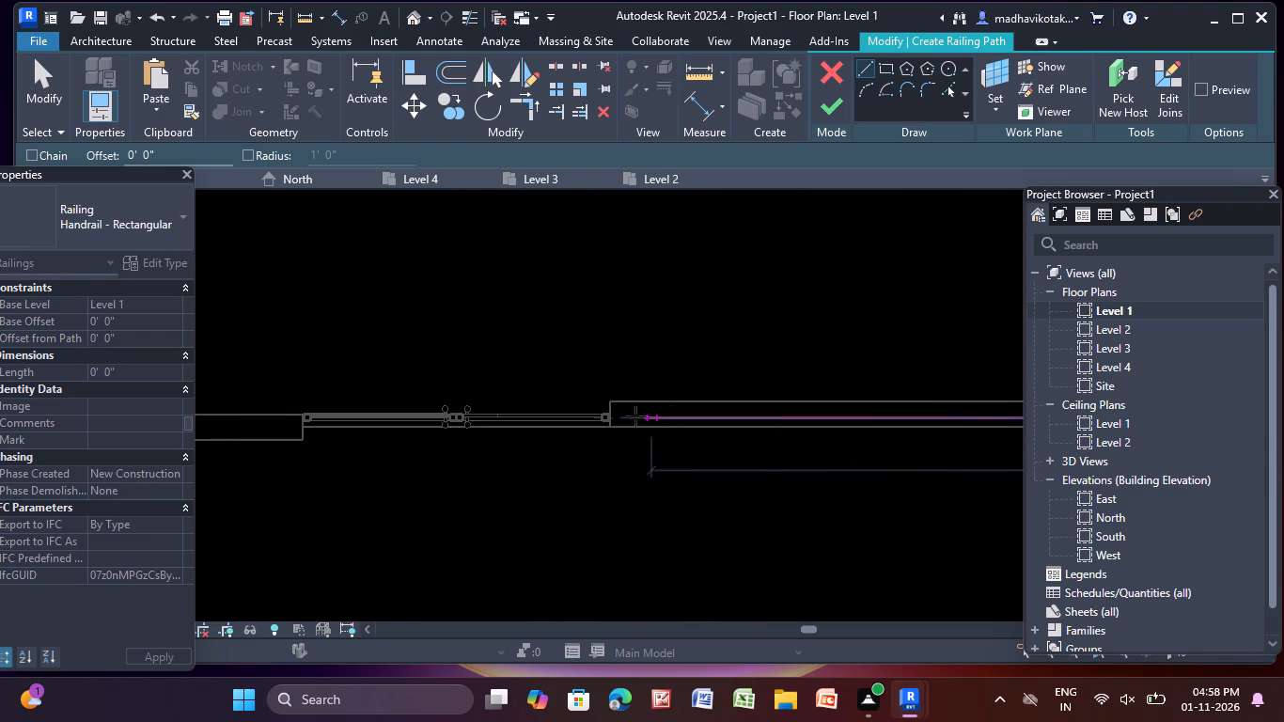
{"action": "scroll", "coordinate": [613, 413], "scroll_direction": "up", "scroll_amount": 9}
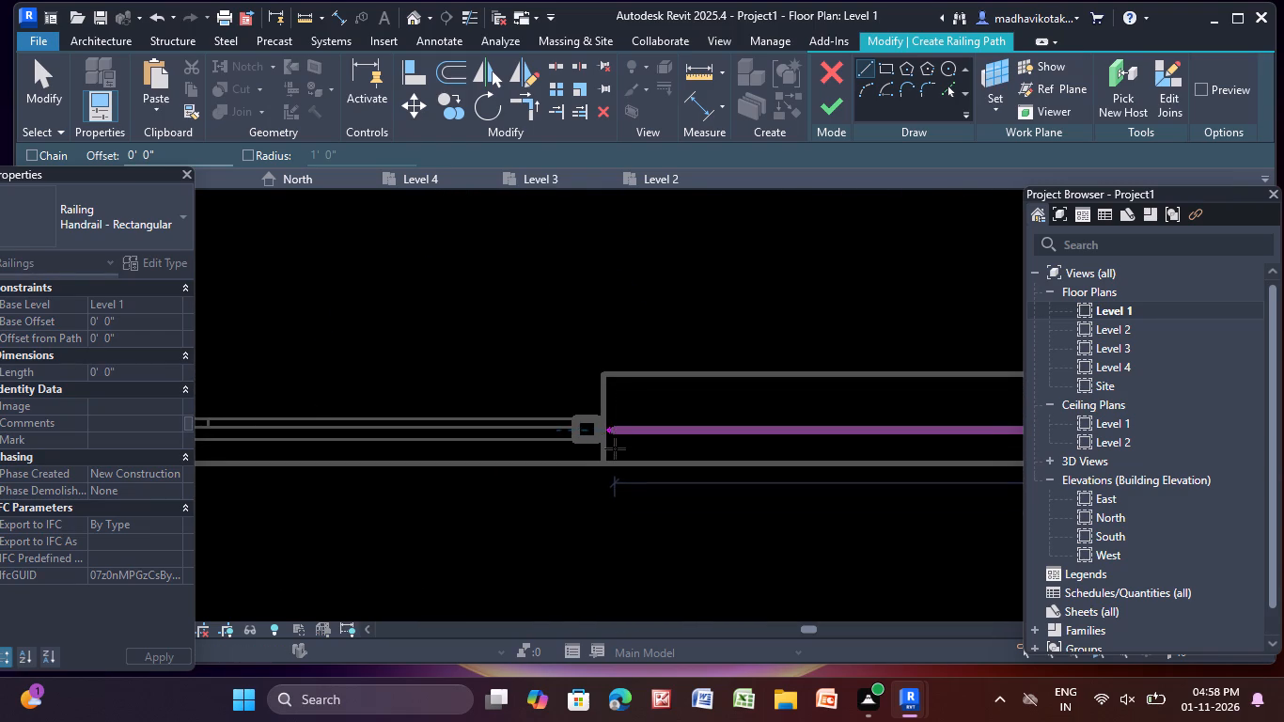
{"action": "scroll", "coordinate": [592, 407], "scroll_direction": "up", "scroll_amount": 4}
{"action": "left_click", "coordinate": [617, 446]}
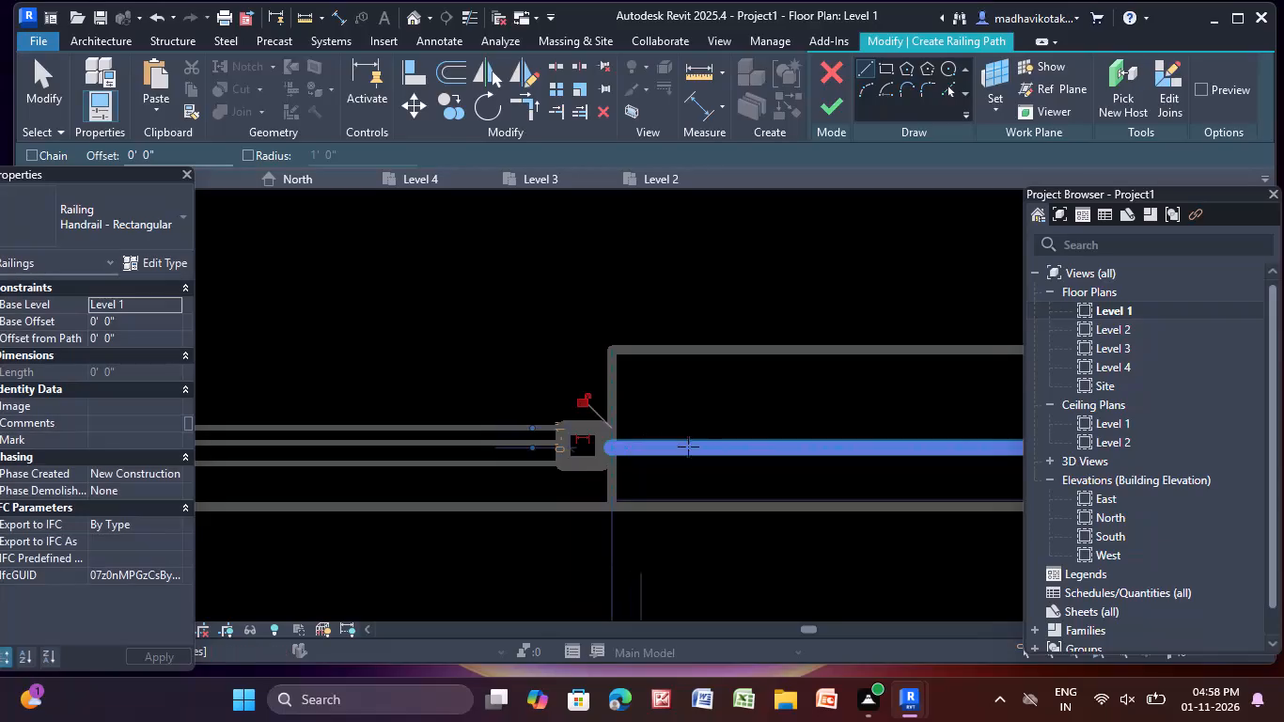
{"action": "key", "text": "Escape"}
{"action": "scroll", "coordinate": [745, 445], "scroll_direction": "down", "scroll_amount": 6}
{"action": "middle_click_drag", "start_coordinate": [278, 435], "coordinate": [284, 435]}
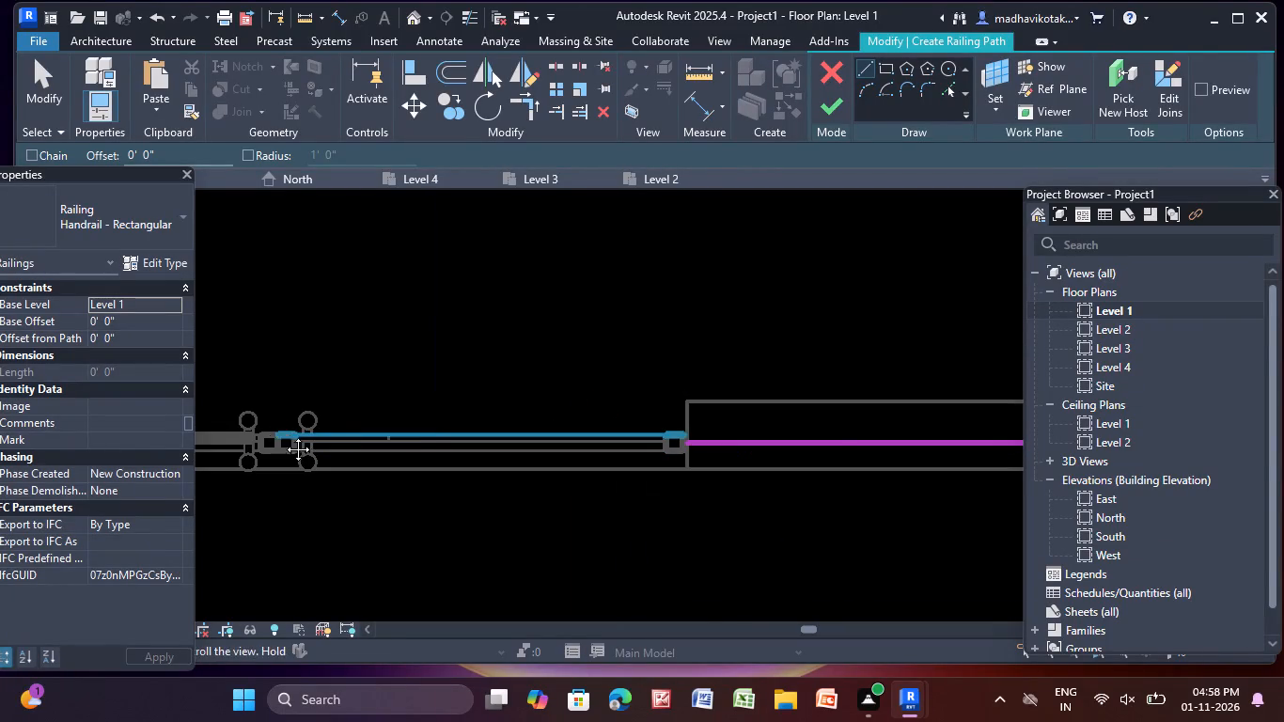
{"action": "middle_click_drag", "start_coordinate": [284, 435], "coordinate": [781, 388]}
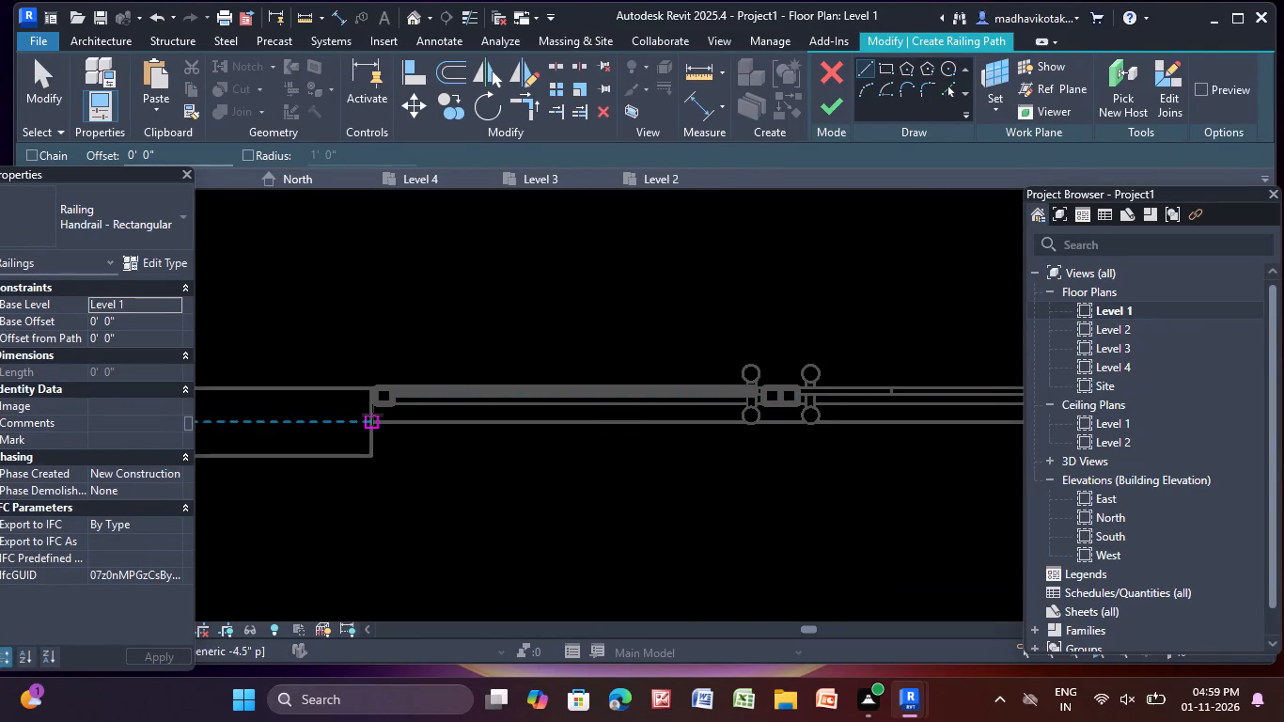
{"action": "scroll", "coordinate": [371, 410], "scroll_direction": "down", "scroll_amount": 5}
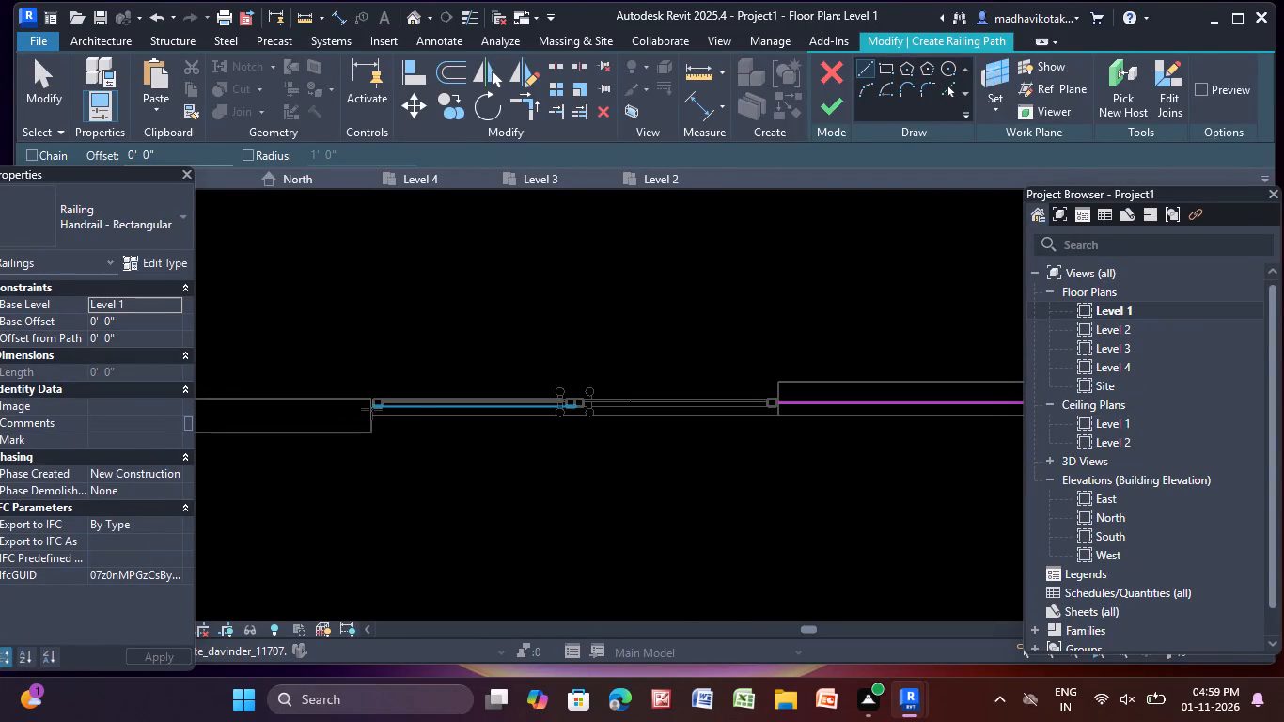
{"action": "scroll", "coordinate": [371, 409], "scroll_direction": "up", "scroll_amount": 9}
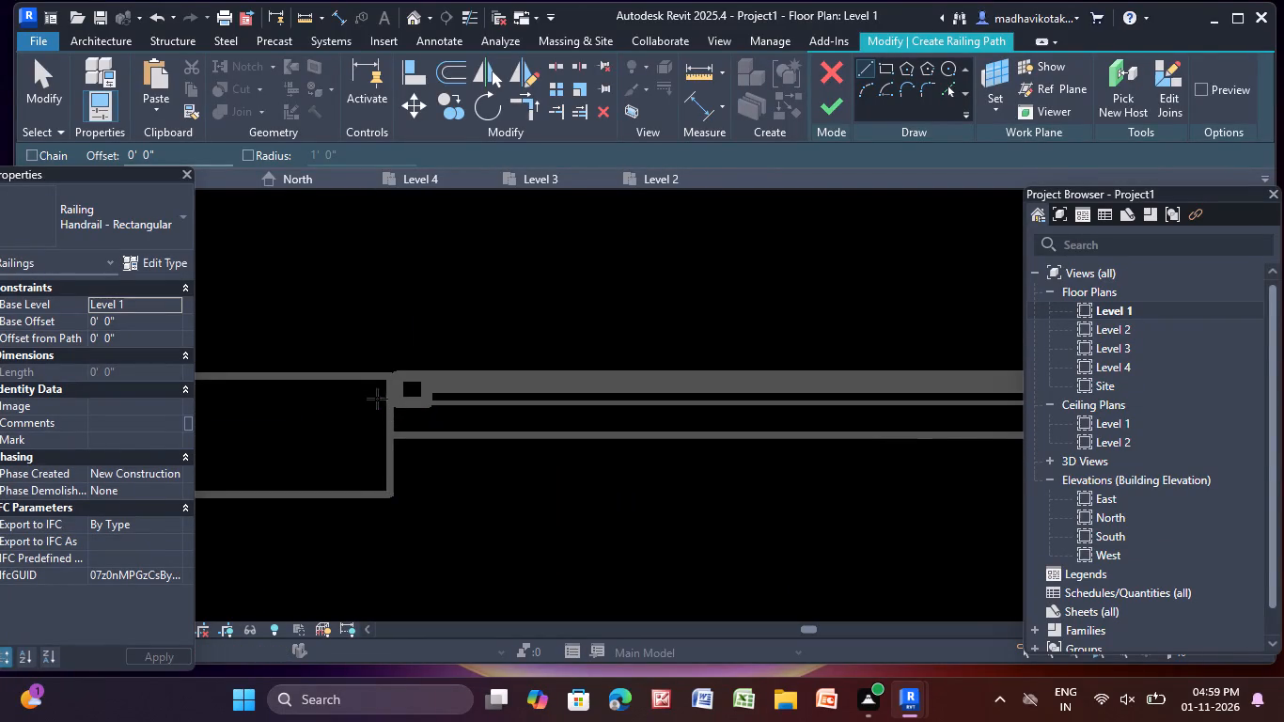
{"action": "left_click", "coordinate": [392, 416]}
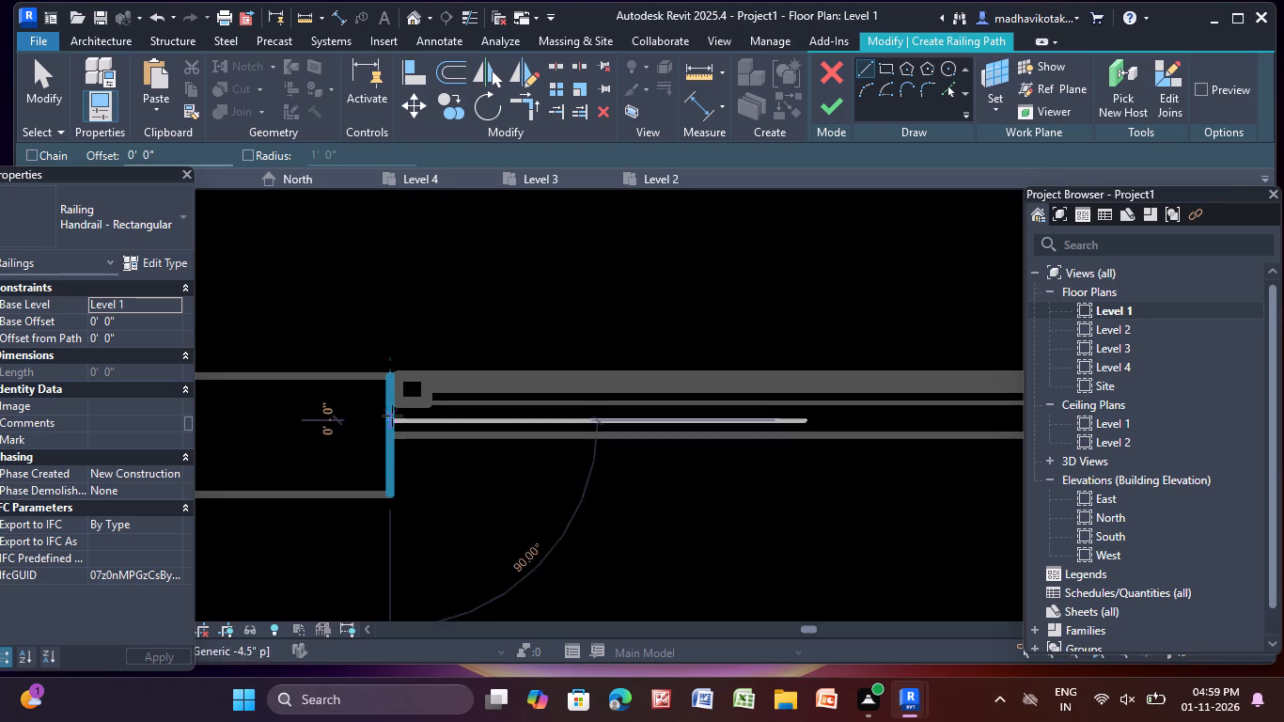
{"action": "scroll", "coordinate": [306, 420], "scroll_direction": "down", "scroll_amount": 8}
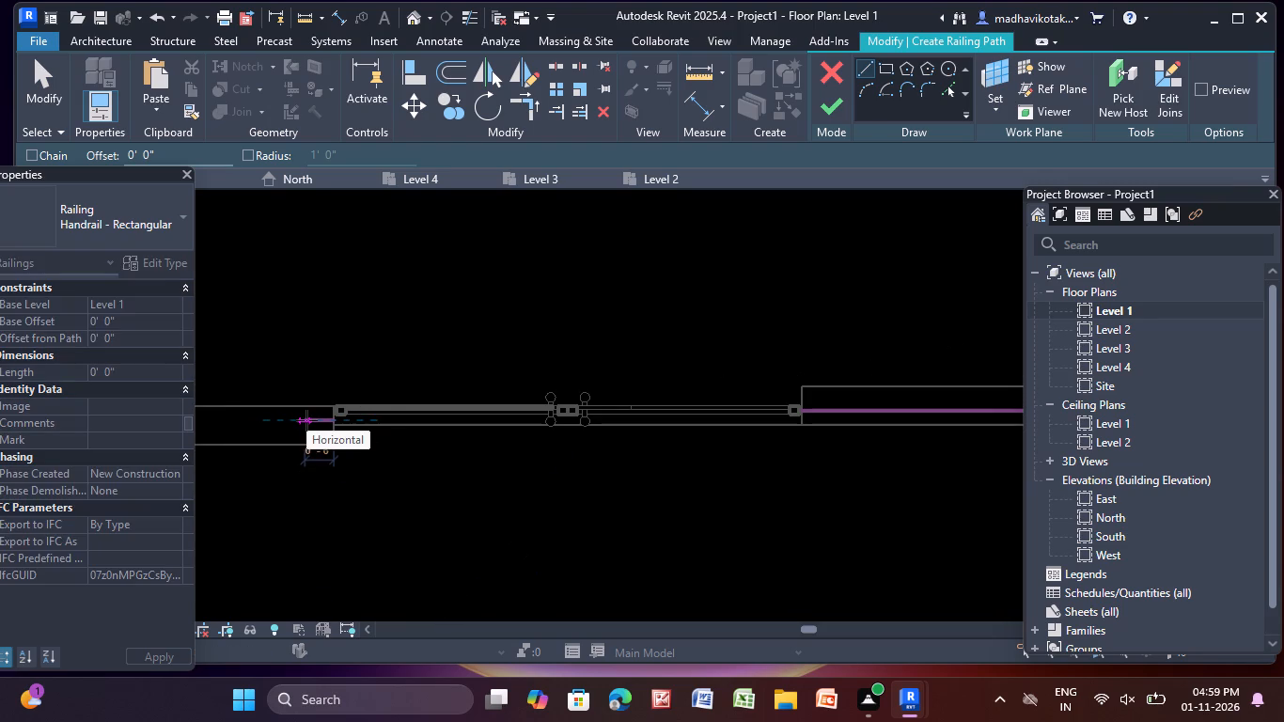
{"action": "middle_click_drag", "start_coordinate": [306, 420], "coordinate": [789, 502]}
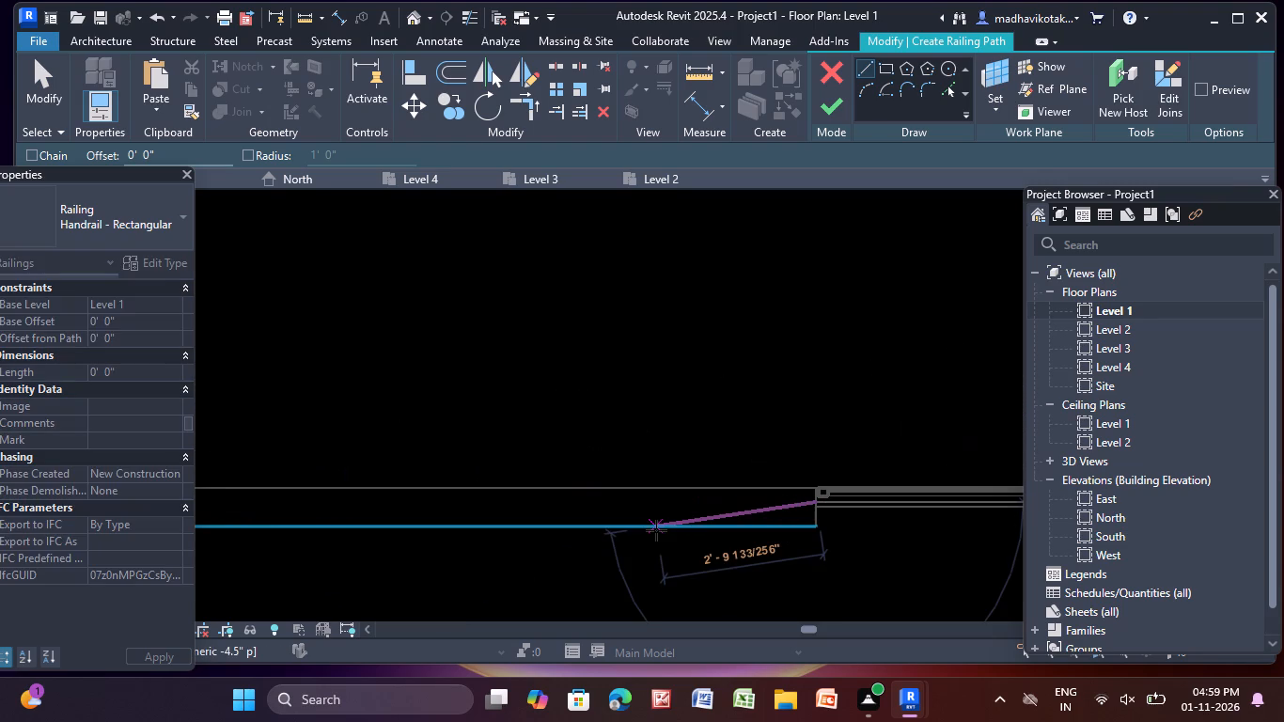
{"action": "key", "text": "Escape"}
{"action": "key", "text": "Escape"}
Finish the Level 1 railing path along the north, east and southeast boundary walls.
{"action": "scroll", "coordinate": [676, 428], "scroll_direction": "down", "scroll_amount": 7}
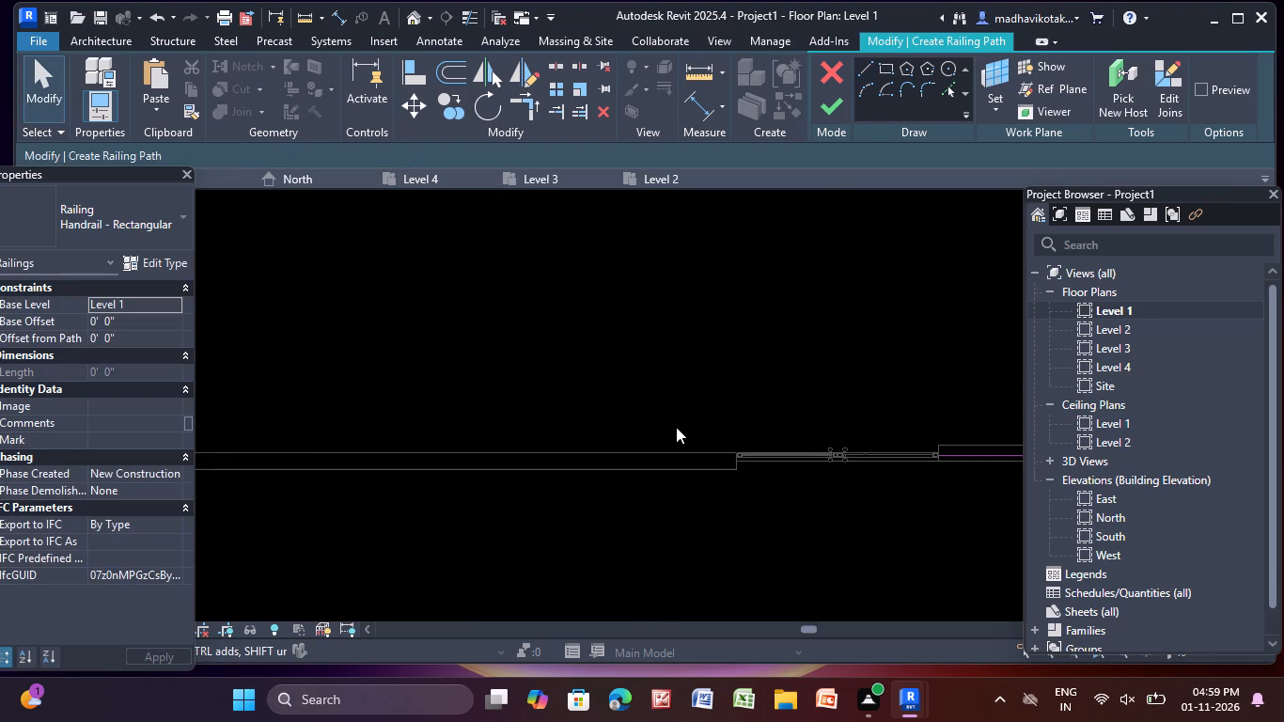
{"action": "scroll", "coordinate": [676, 427], "scroll_direction": "down", "scroll_amount": 3}
{"action": "scroll", "coordinate": [928, 452], "scroll_direction": "up", "scroll_amount": 4}
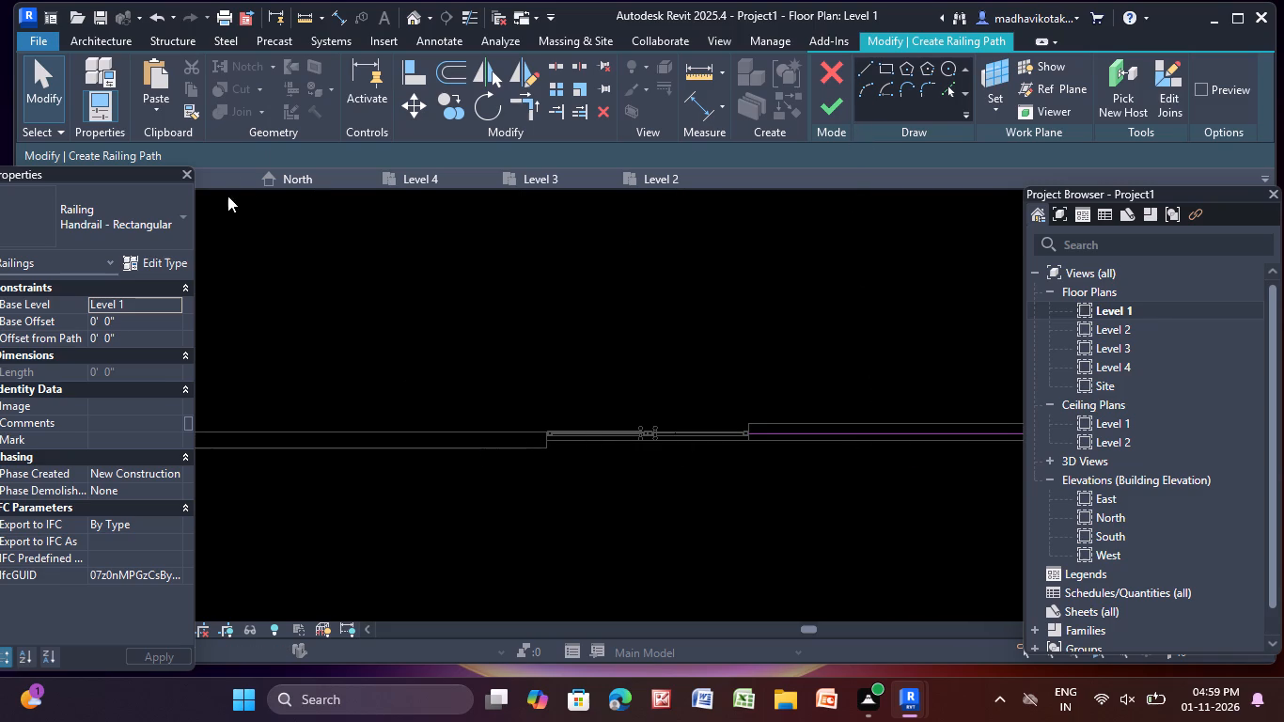
{"action": "left_click", "coordinate": [838, 105]}
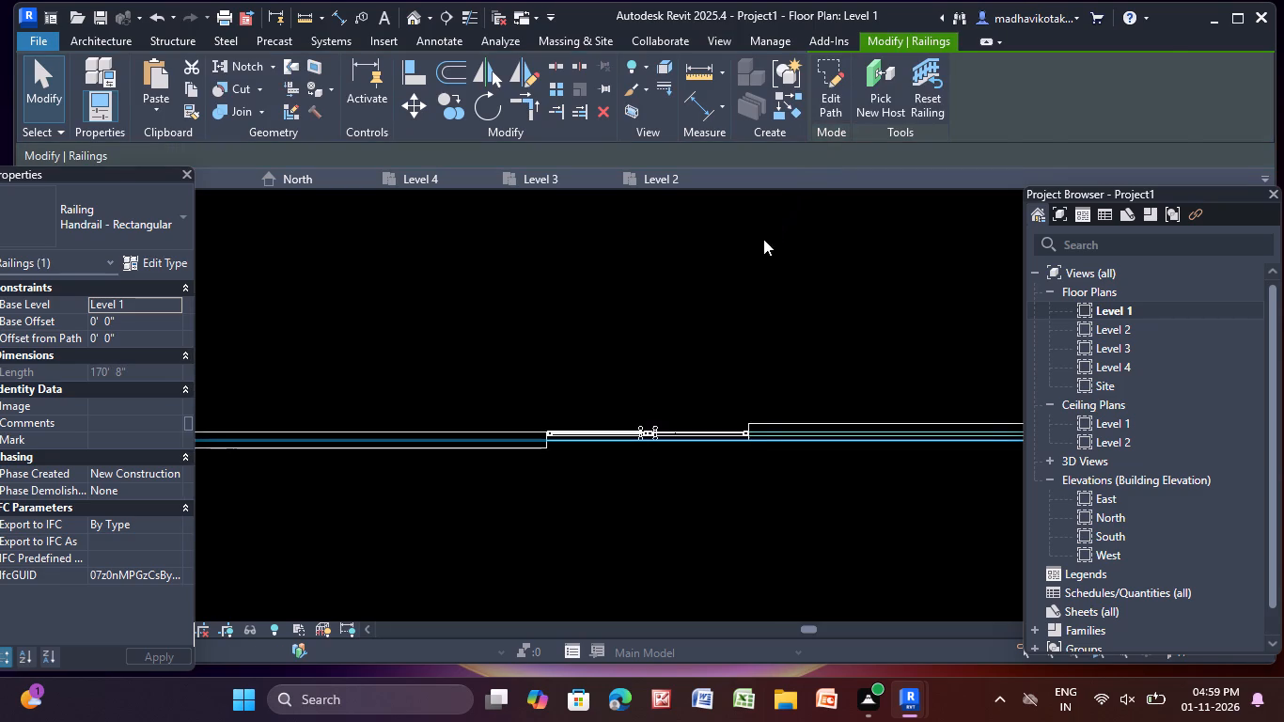
{"action": "left_click", "coordinate": [763, 239]}
{"action": "key", "text": "Escape"}
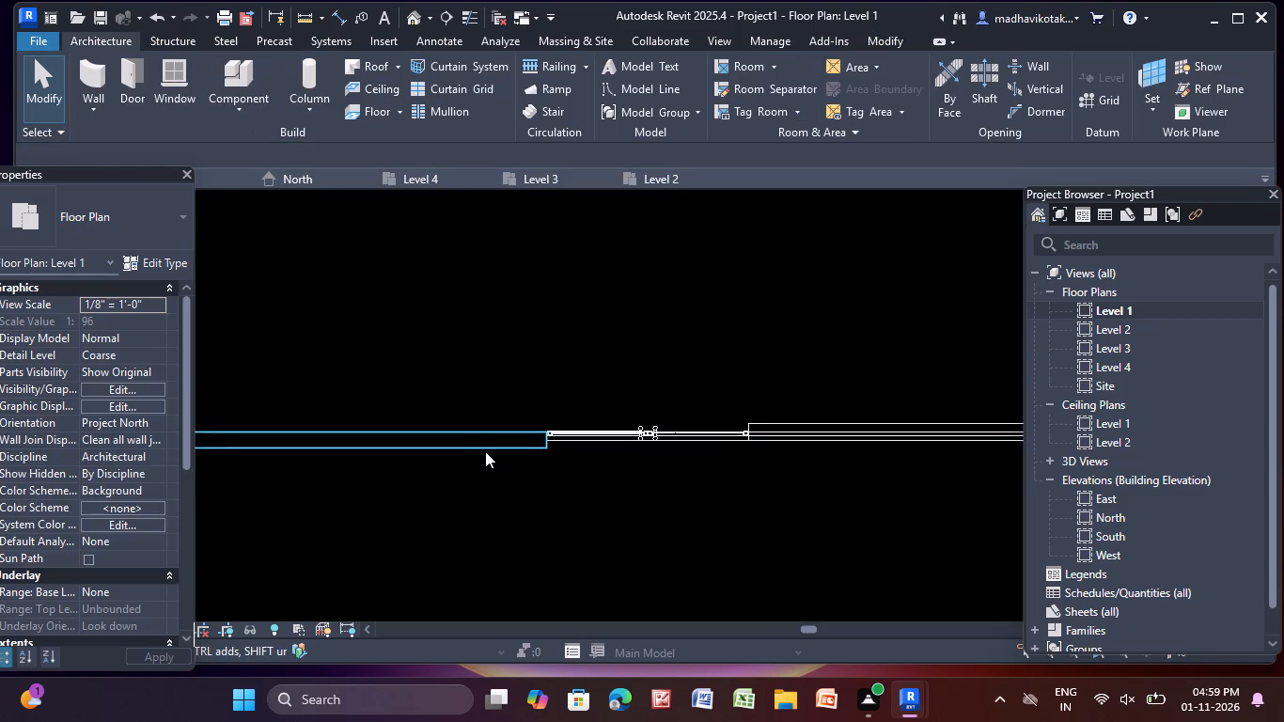
Delete the 3' high Generic -4.5" p south boundary wall west of the gate.
{"action": "left_click", "coordinate": [493, 444]}
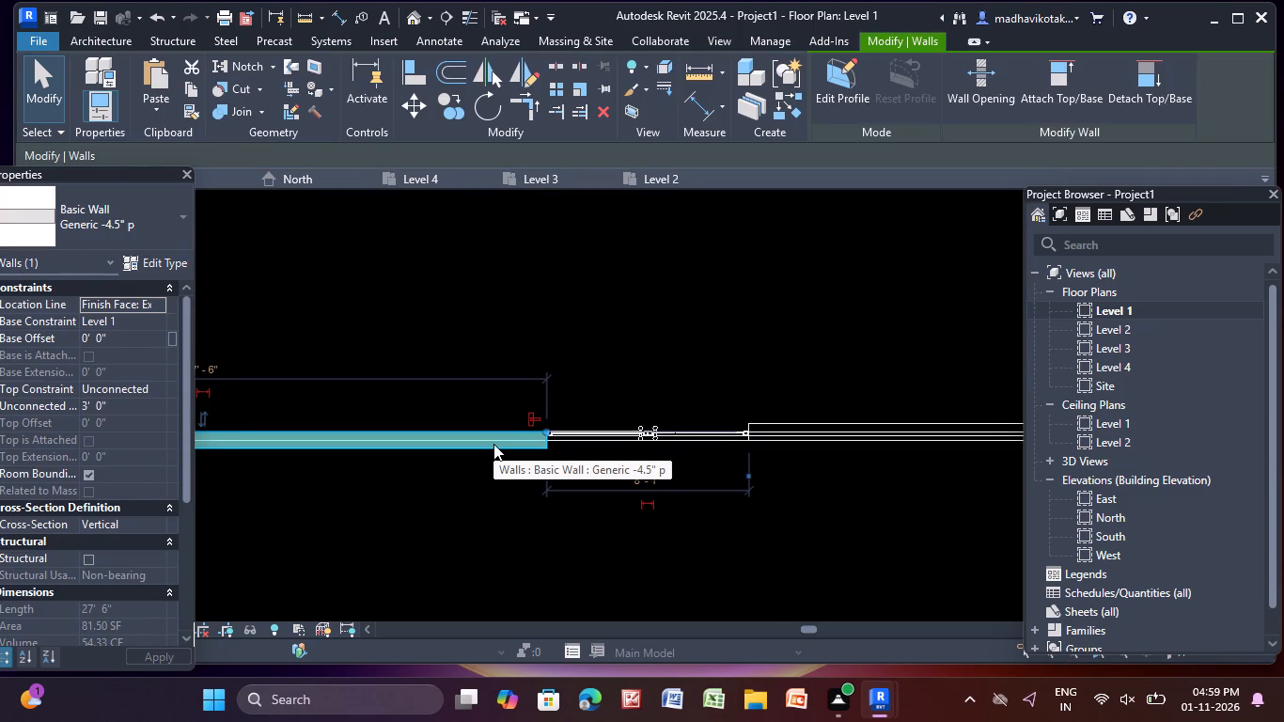
{"action": "key", "text": "Delete"}
{"action": "scroll", "coordinate": [534, 442], "scroll_direction": "down", "scroll_amount": 5}
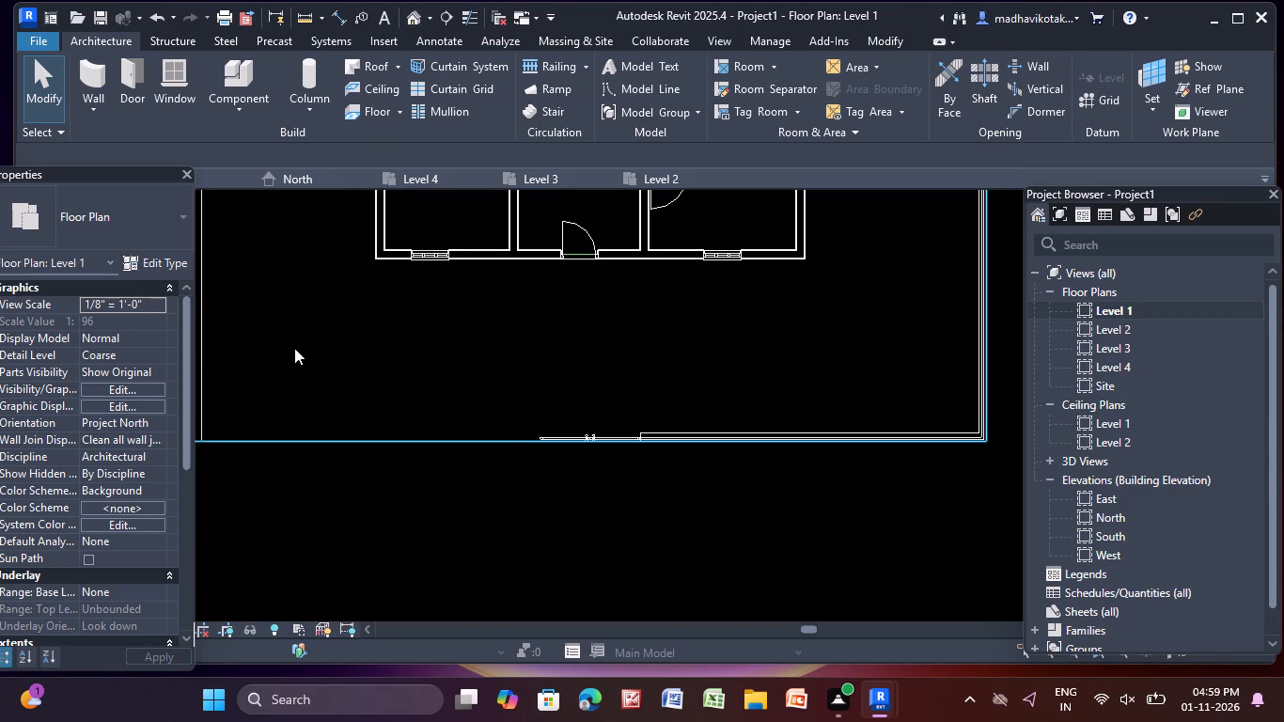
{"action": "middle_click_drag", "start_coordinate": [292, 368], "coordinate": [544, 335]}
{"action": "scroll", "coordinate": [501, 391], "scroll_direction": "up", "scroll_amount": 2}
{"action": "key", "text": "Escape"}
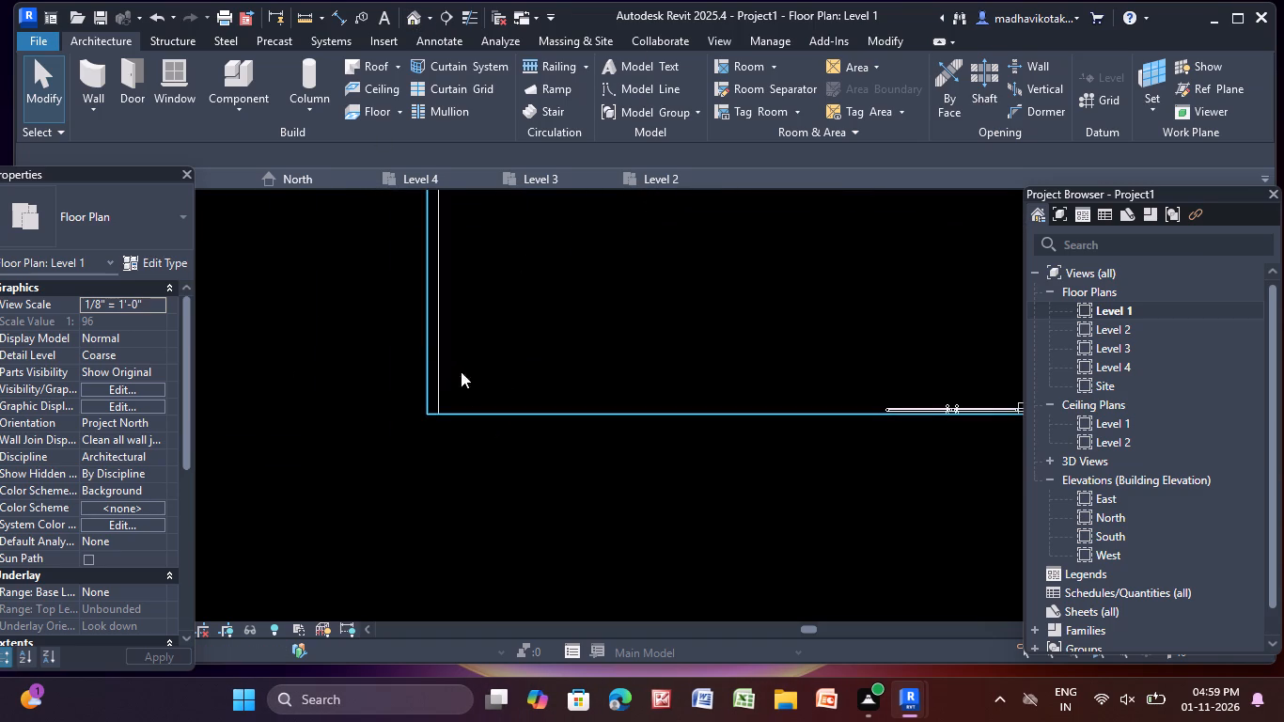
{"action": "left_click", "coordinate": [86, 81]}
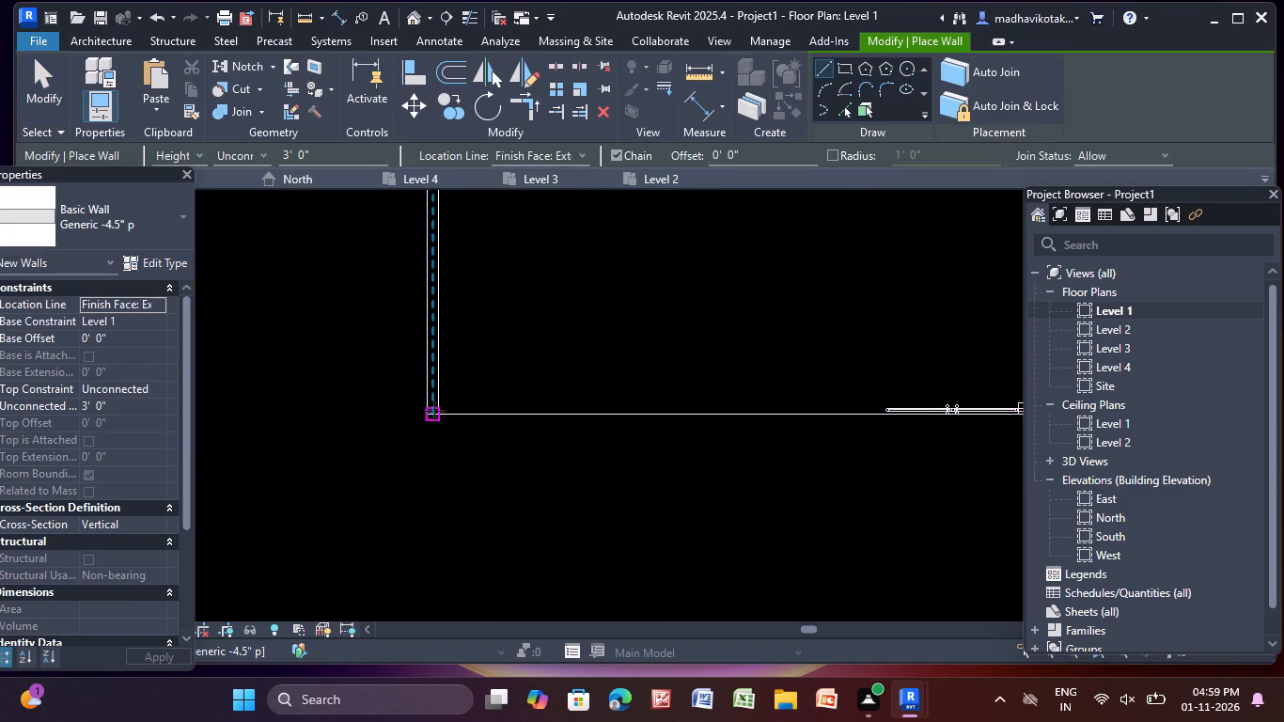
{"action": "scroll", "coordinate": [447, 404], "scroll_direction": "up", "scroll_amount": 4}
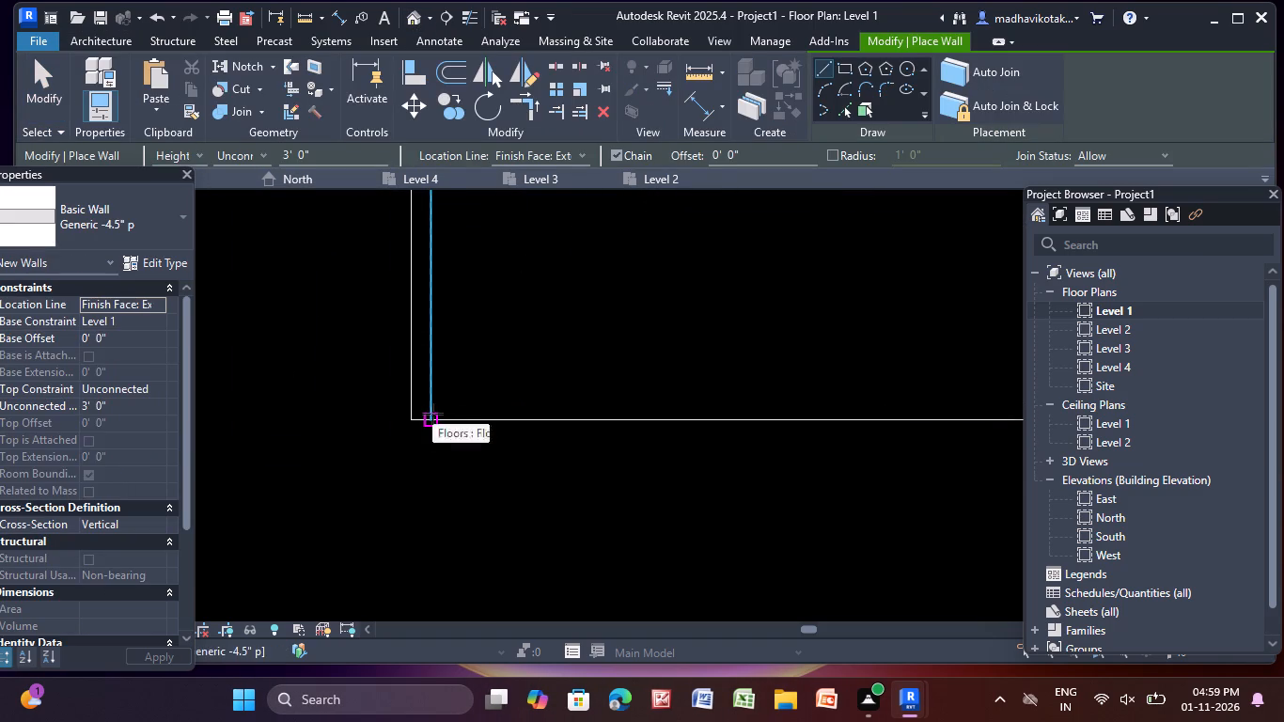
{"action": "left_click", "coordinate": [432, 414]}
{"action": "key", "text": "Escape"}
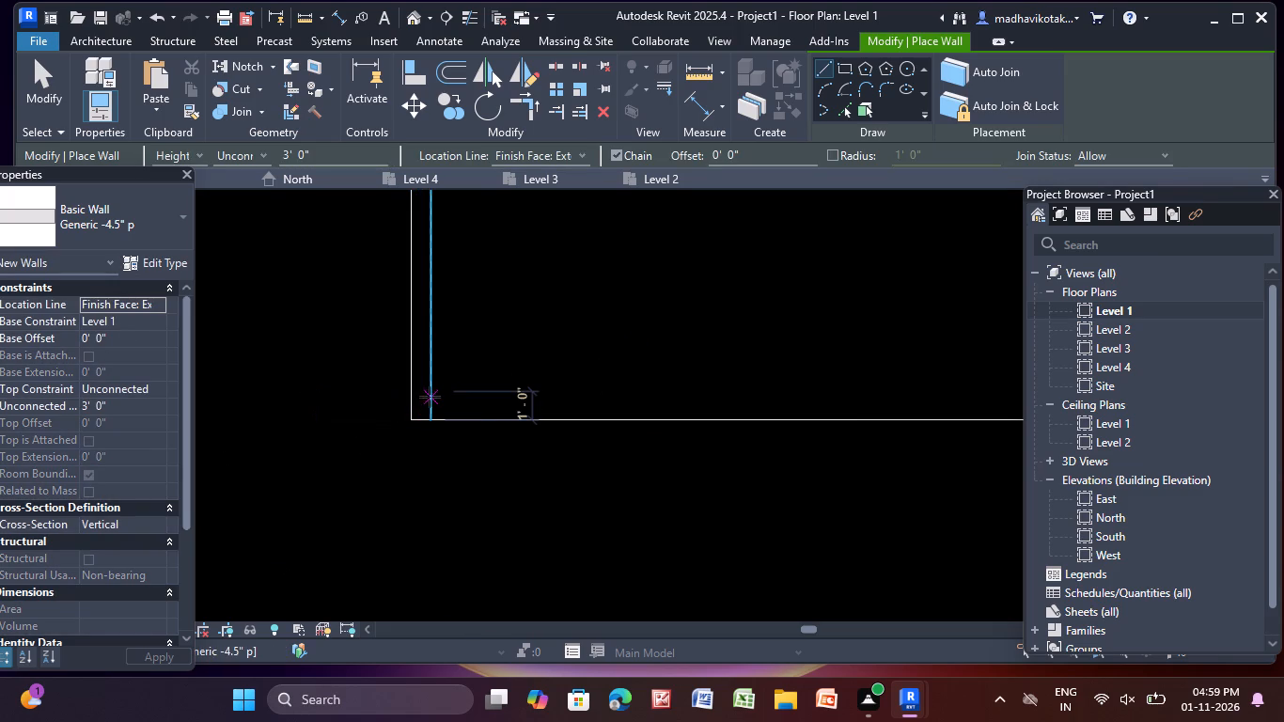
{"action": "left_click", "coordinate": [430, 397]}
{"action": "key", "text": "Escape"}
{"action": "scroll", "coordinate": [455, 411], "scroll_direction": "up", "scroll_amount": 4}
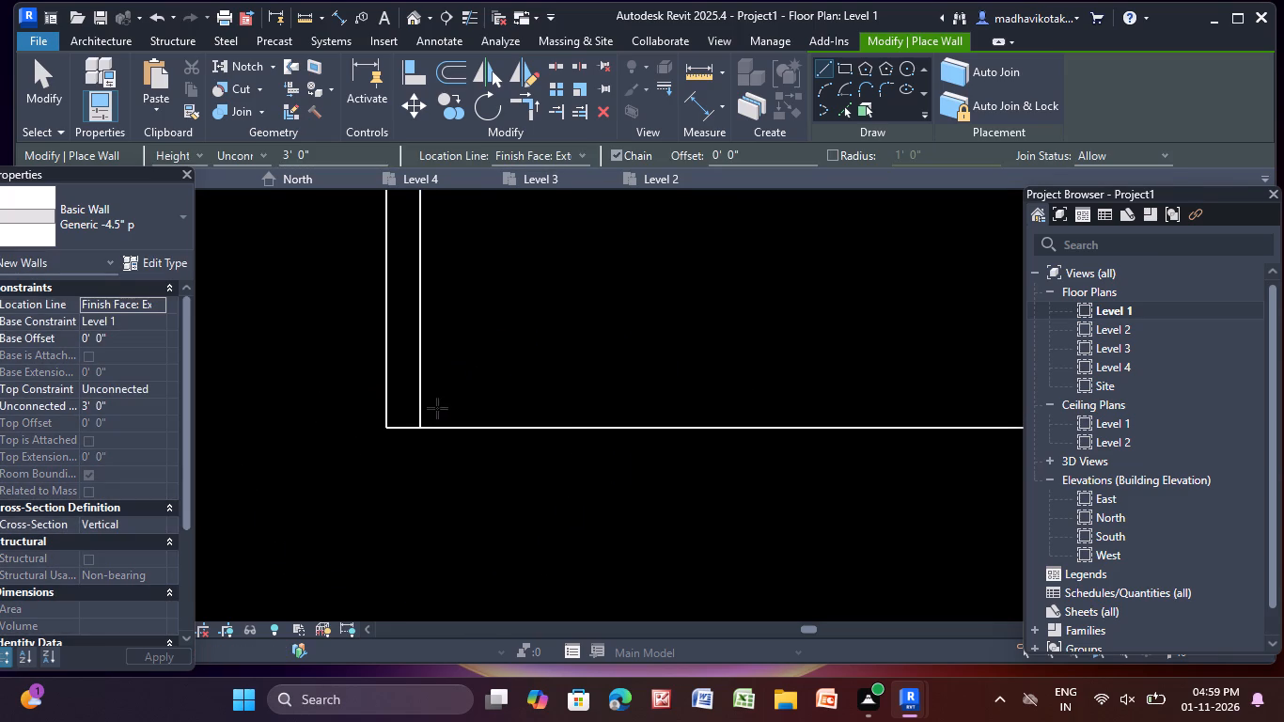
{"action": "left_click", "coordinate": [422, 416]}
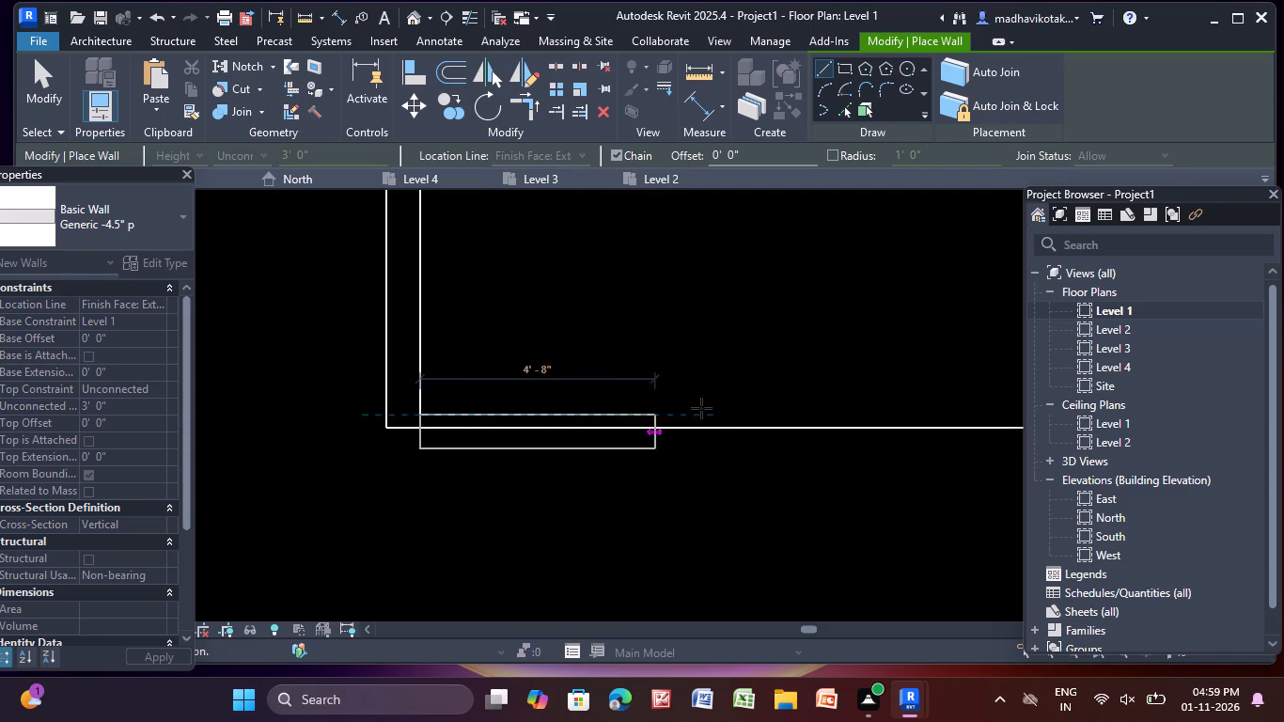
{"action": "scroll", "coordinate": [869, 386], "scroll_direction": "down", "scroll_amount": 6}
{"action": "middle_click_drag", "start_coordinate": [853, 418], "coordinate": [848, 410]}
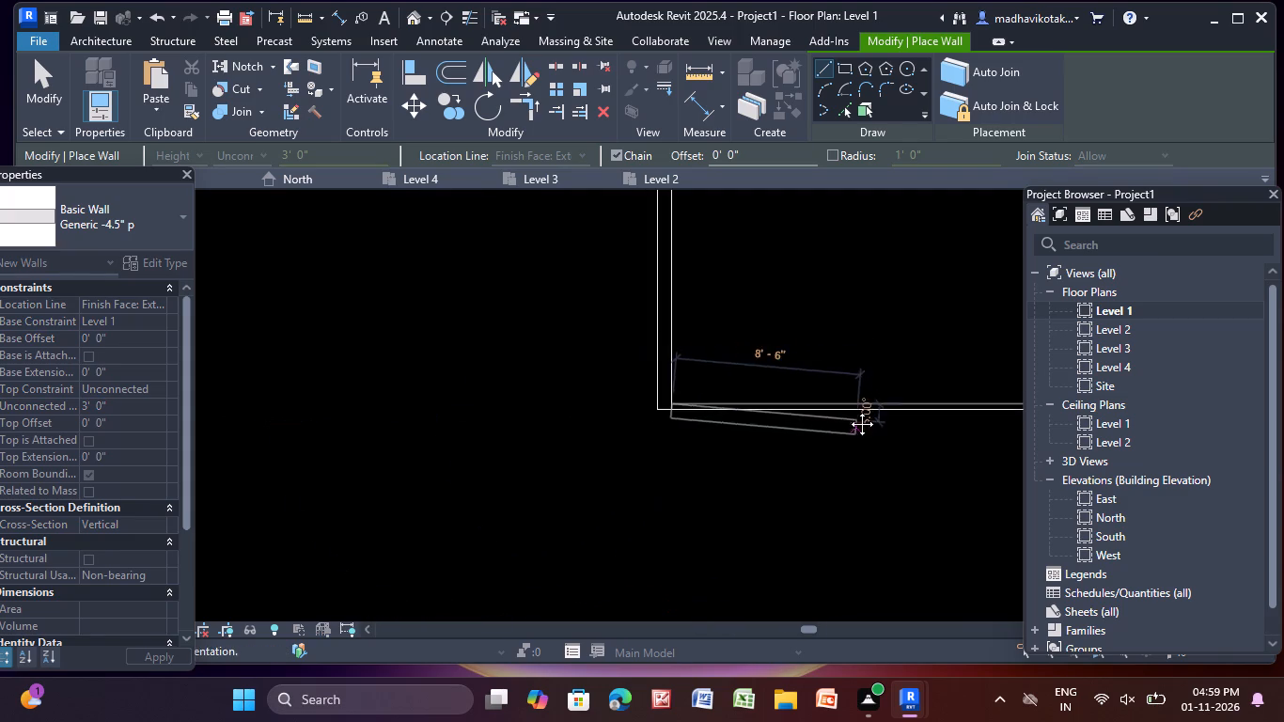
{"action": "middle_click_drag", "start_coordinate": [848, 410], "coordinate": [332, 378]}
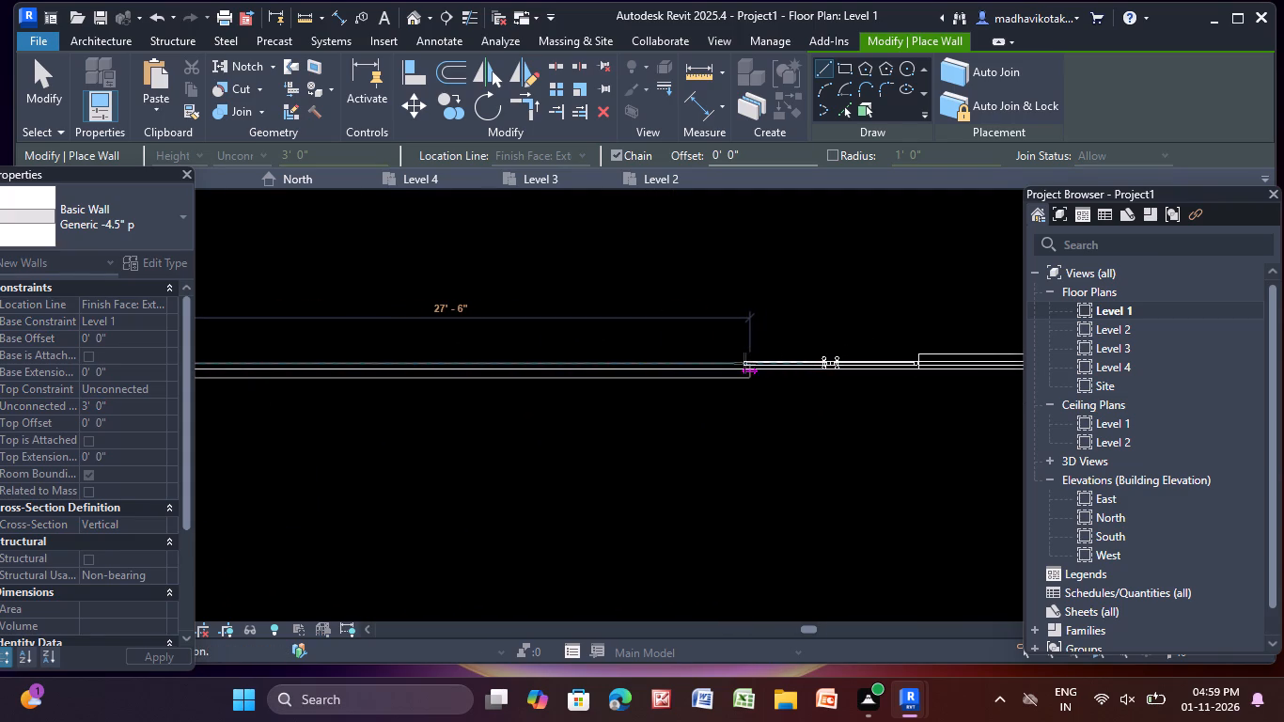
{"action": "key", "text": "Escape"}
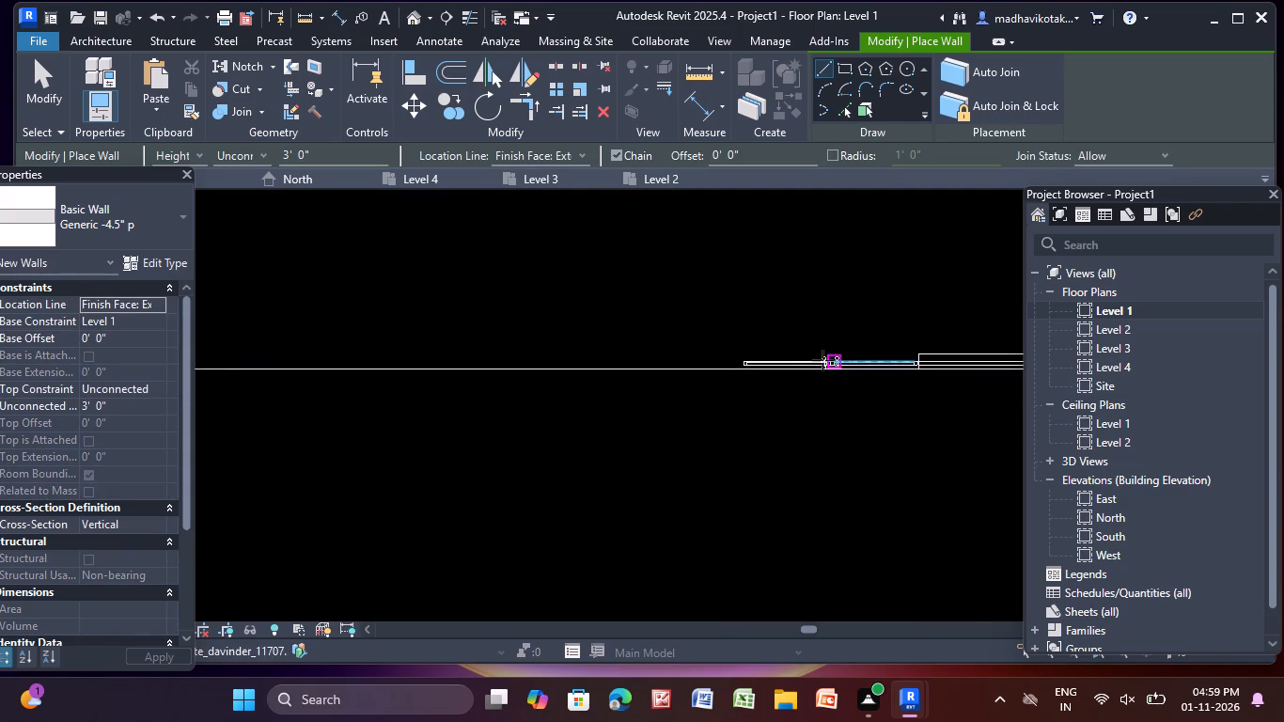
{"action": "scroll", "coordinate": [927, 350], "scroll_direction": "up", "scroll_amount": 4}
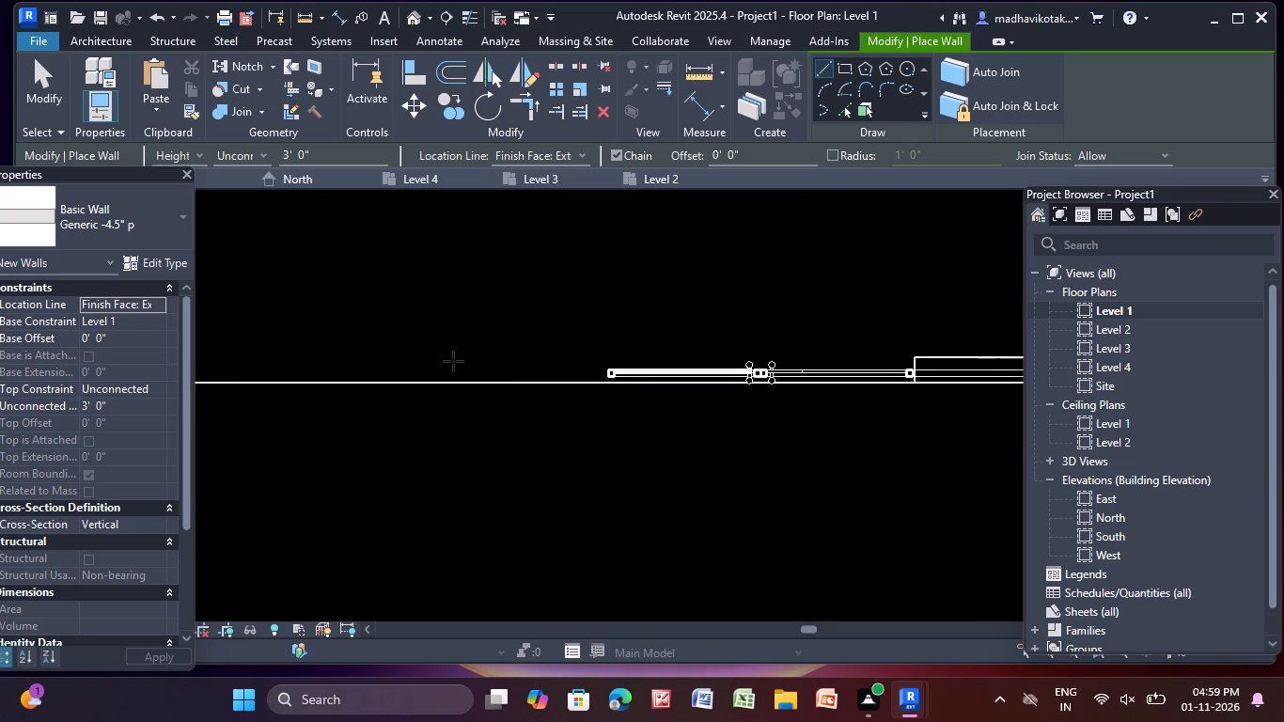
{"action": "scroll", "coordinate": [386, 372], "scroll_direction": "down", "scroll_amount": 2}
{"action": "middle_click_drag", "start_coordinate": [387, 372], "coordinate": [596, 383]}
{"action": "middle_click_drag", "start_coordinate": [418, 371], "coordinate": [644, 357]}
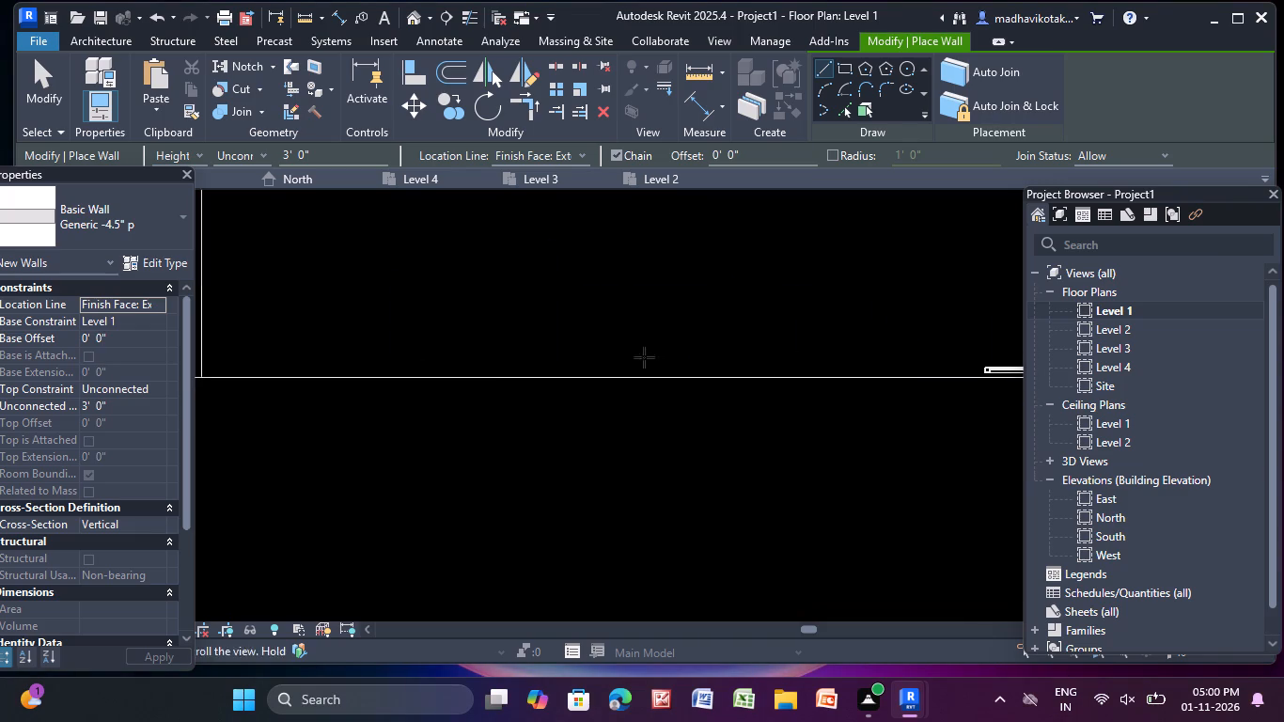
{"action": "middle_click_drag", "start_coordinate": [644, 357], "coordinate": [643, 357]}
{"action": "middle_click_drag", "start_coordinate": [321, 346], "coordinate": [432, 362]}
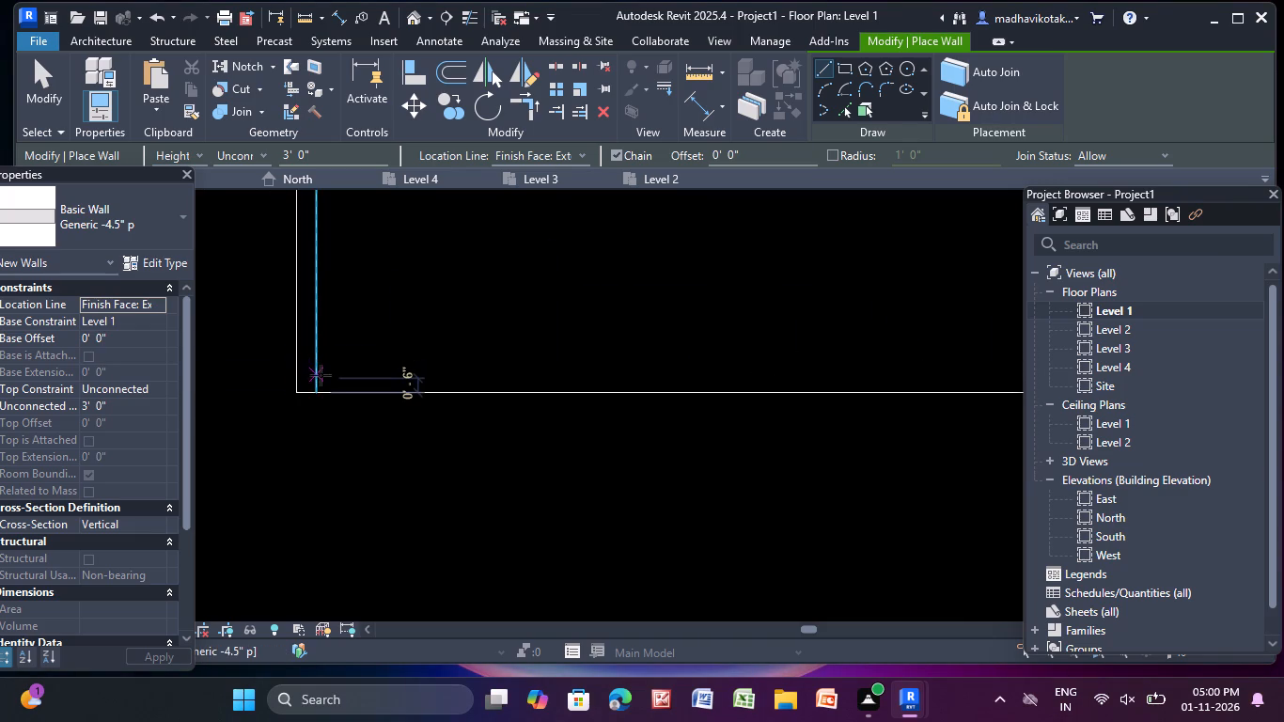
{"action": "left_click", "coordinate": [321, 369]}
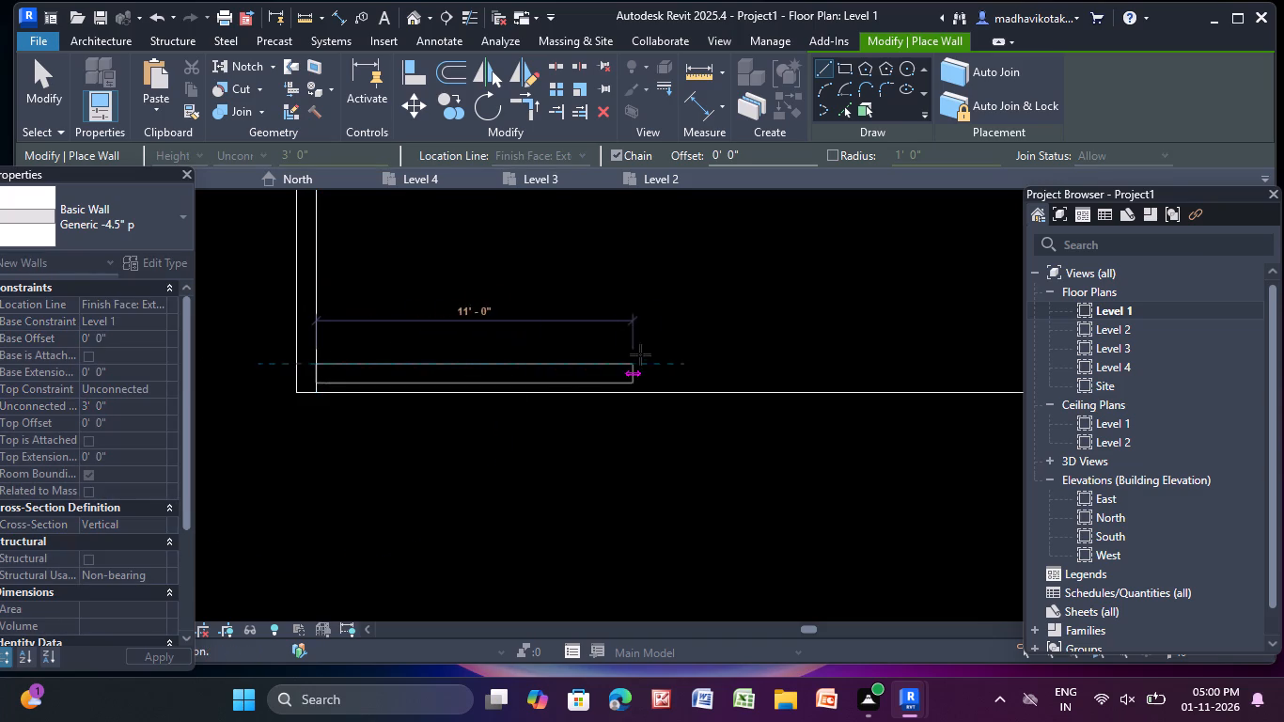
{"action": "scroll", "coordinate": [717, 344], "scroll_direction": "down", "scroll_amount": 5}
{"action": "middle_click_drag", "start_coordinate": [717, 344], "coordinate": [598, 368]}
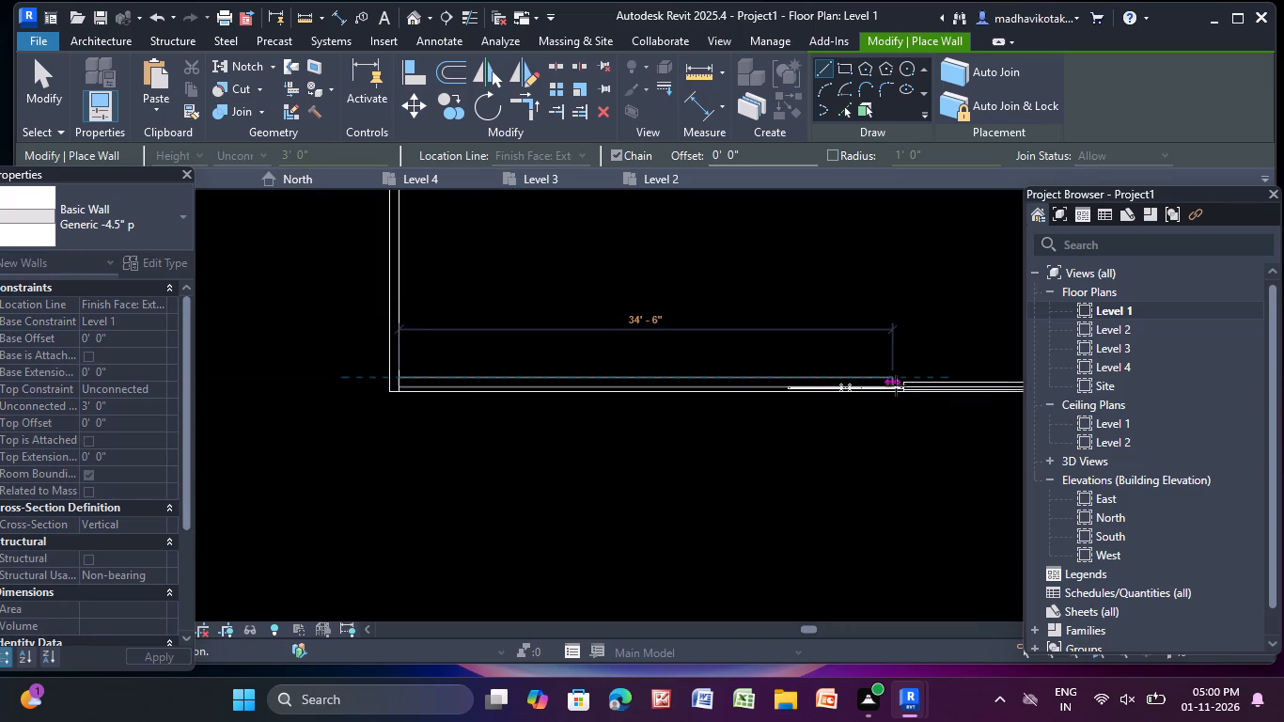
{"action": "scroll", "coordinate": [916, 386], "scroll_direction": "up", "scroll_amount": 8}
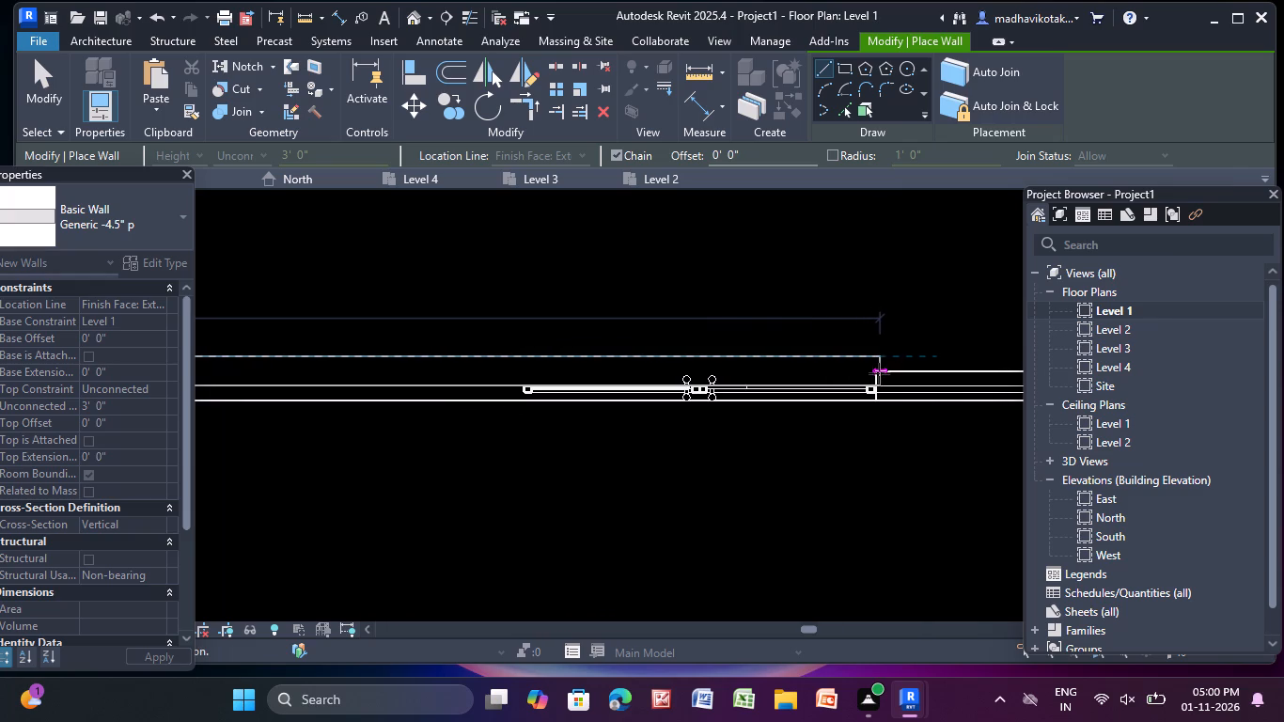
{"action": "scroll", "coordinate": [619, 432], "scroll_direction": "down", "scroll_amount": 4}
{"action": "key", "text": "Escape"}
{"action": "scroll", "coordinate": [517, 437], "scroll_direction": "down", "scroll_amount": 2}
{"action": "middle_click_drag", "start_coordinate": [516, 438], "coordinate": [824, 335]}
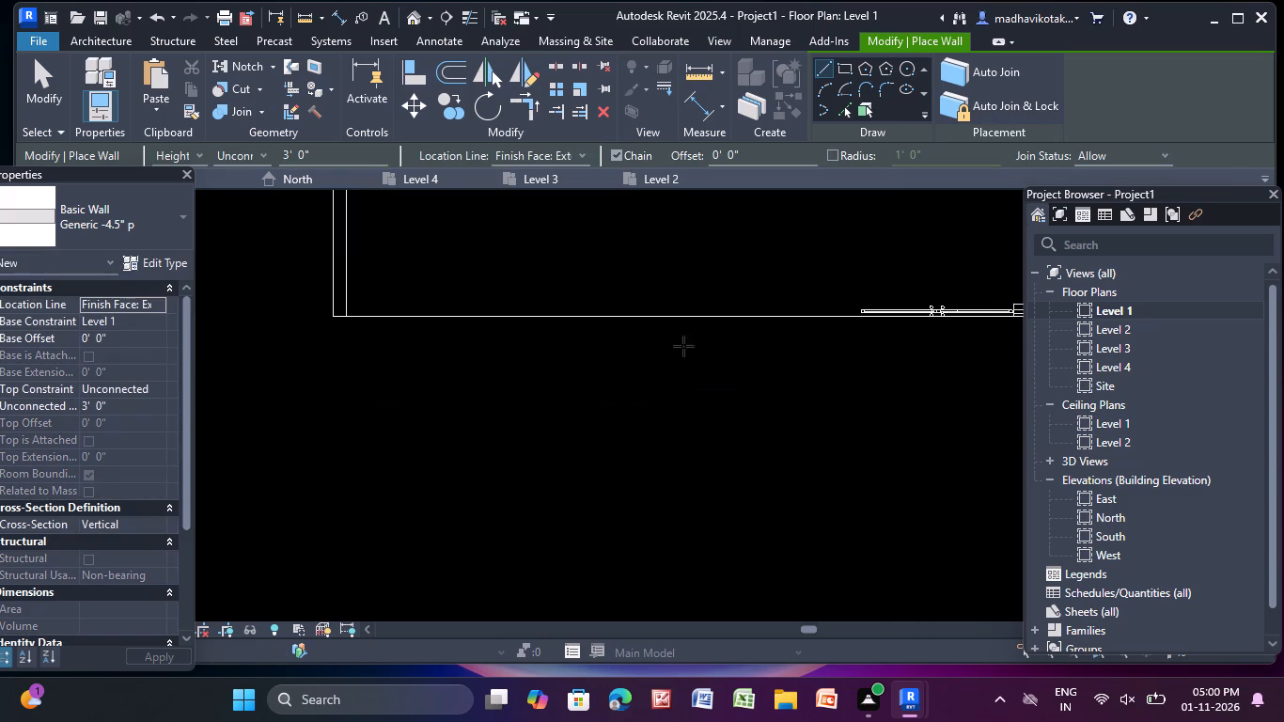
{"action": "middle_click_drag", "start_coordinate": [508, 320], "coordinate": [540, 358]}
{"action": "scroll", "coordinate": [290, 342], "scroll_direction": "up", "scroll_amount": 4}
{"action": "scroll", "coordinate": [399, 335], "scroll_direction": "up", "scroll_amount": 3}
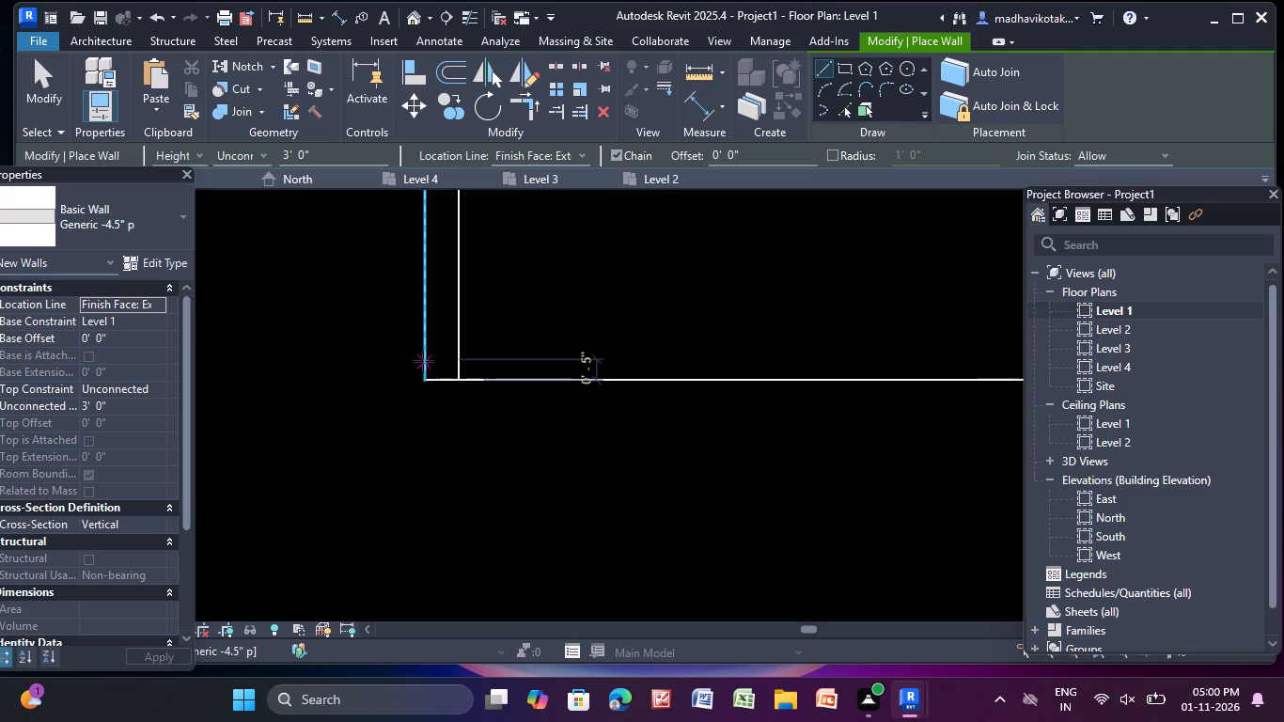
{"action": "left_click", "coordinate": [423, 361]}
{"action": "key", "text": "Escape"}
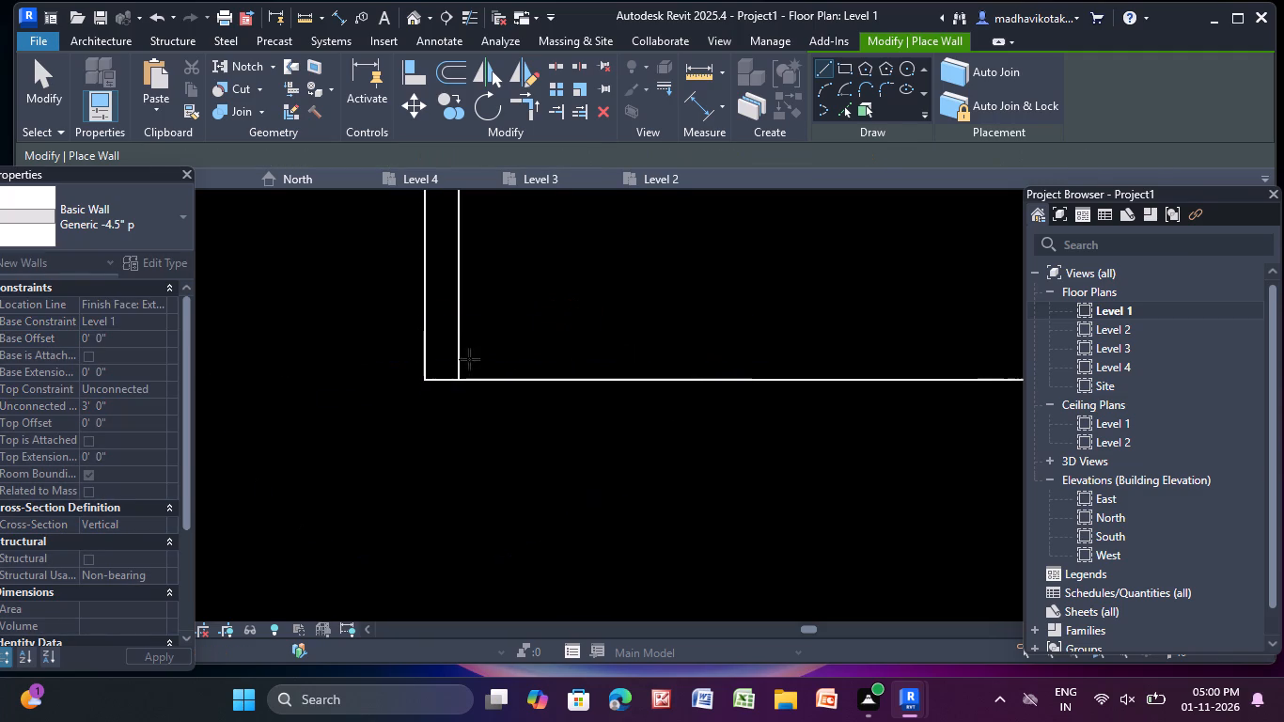
Draw a 3' high Generic -4.5" p wall along the south boundary from the west wall's outer face to the gate's west end.
{"action": "left_click", "coordinate": [419, 346]}
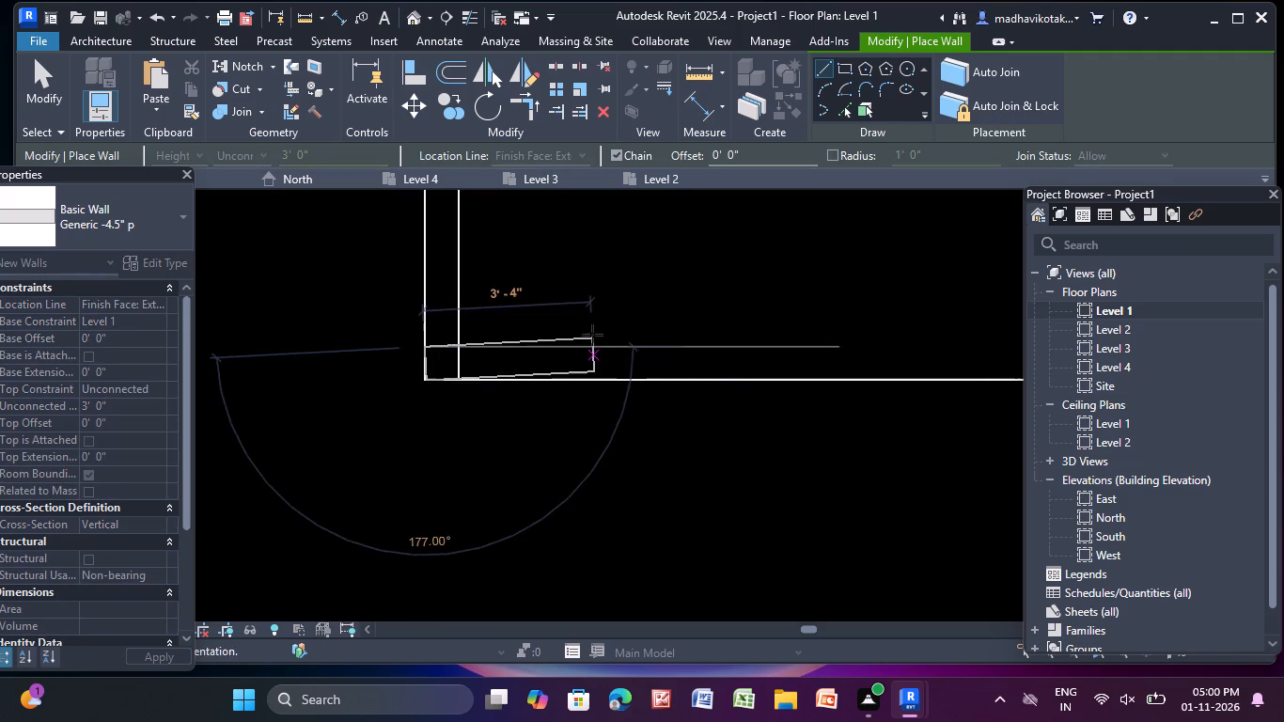
{"action": "scroll", "coordinate": [804, 349], "scroll_direction": "down", "scroll_amount": 4}
{"action": "middle_click_drag", "start_coordinate": [805, 345], "coordinate": [259, 269]}
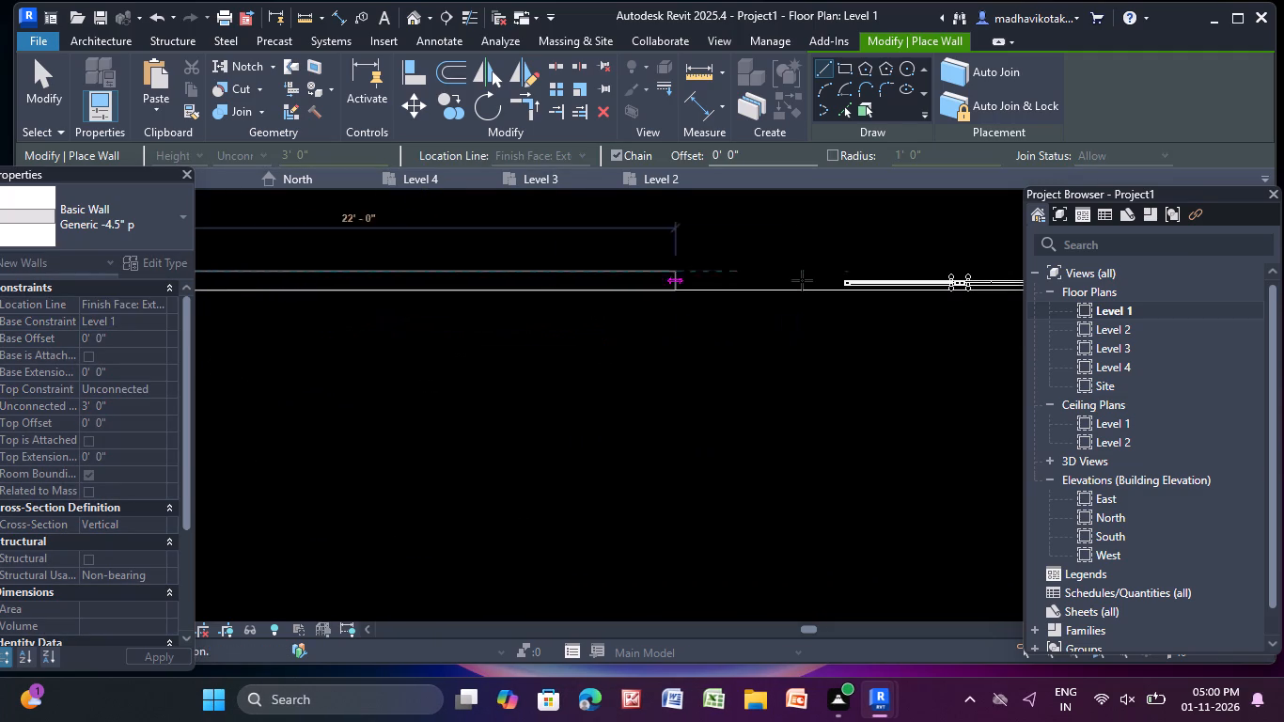
{"action": "scroll", "coordinate": [842, 283], "scroll_direction": "up", "scroll_amount": 10}
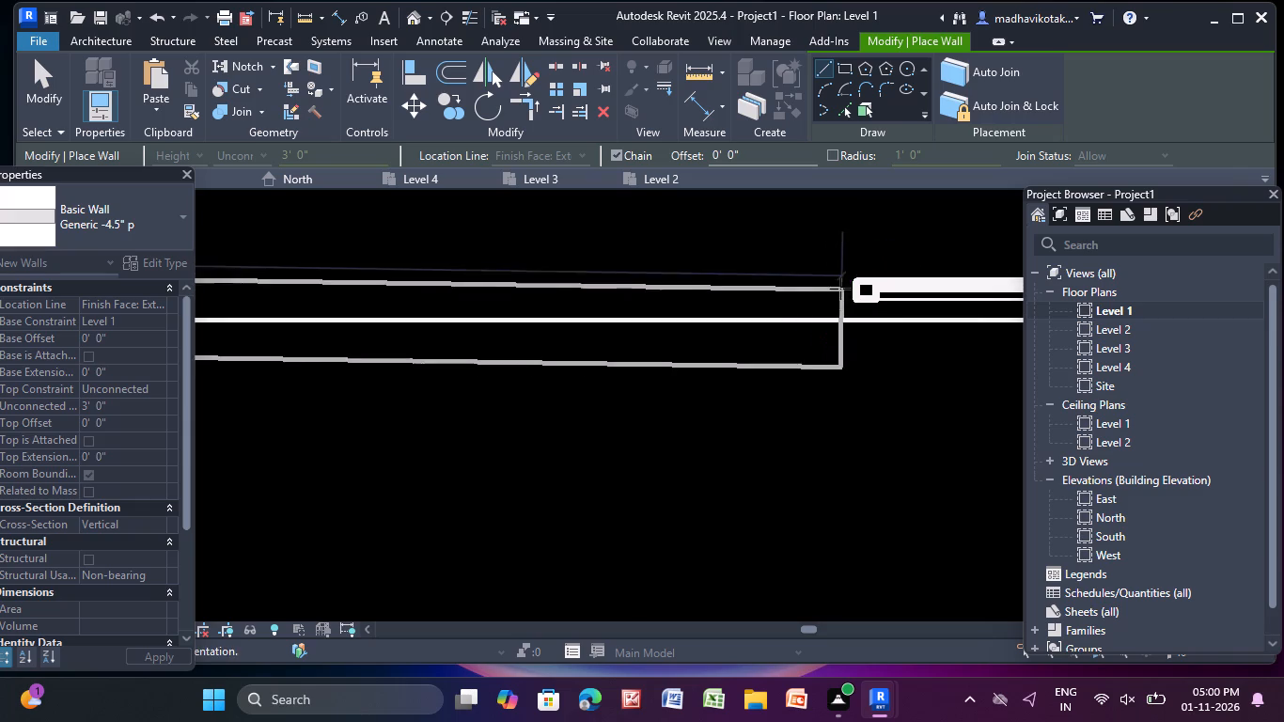
{"action": "left_click", "coordinate": [851, 276]}
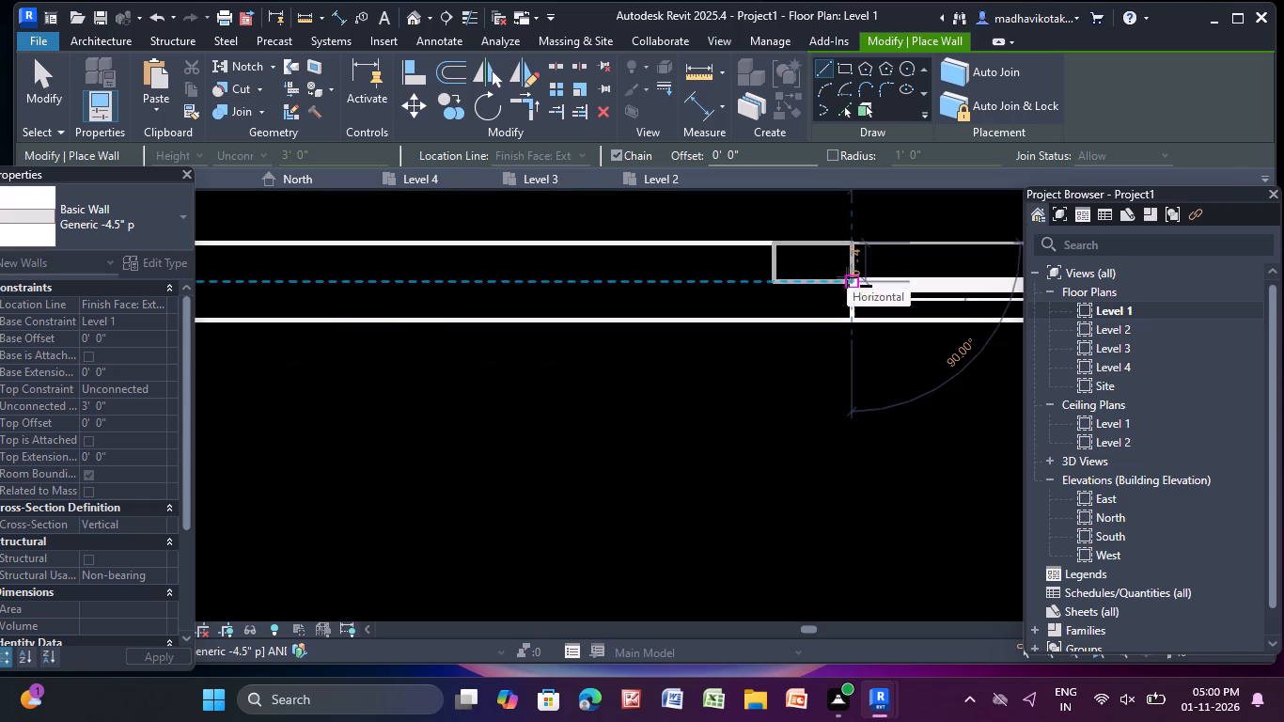
{"action": "key", "text": "Escape"}
{"action": "key", "text": "Escape"}
{"action": "key", "text": "Escape"}
{"action": "key", "text": "Escape"}
Begin a Level 1 Handrail - Rectangular railing and sketch its path down the west boundary wall's centreline from the northwest to the southwest corner.
{"action": "scroll", "coordinate": [600, 240], "scroll_direction": "down", "scroll_amount": 12}
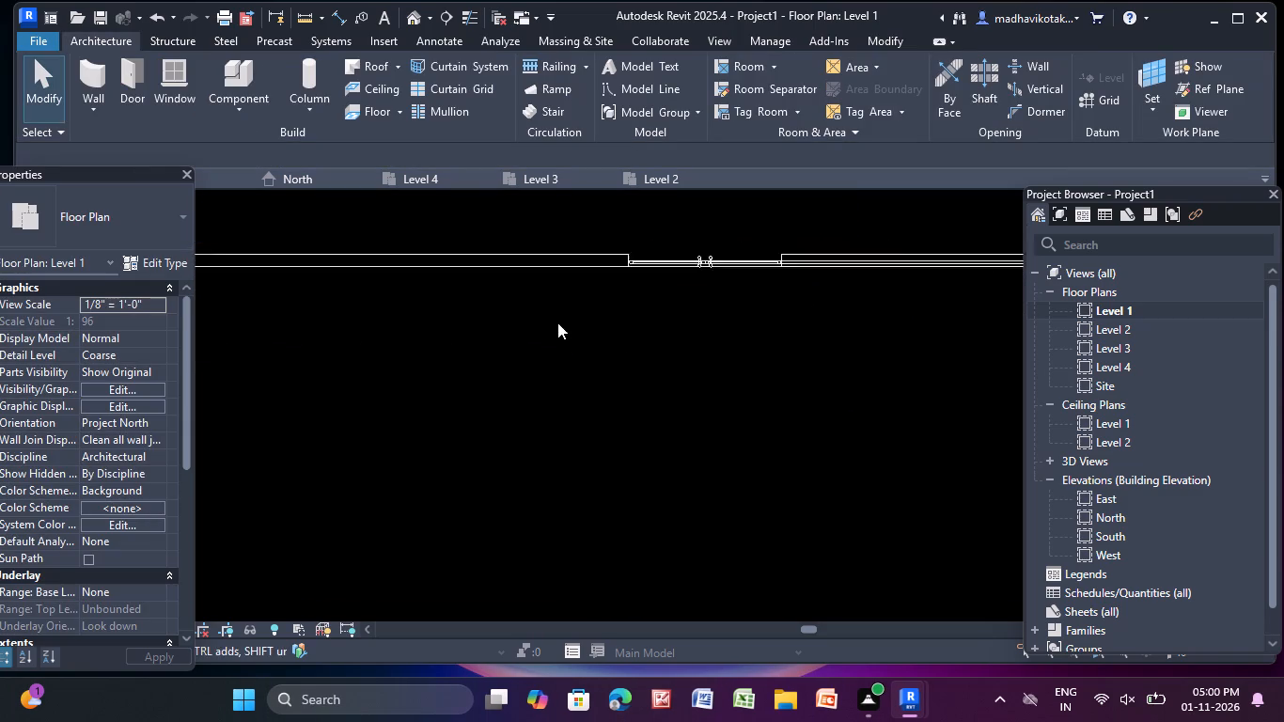
{"action": "scroll", "coordinate": [557, 322], "scroll_direction": "down", "scroll_amount": 6}
{"action": "middle_click_drag", "start_coordinate": [559, 331], "coordinate": [597, 425]}
{"action": "scroll", "coordinate": [594, 401], "scroll_direction": "down", "scroll_amount": 3}
{"action": "middle_click_drag", "start_coordinate": [594, 401], "coordinate": [603, 592]}
{"action": "middle_click_drag", "start_coordinate": [513, 342], "coordinate": [511, 356]}
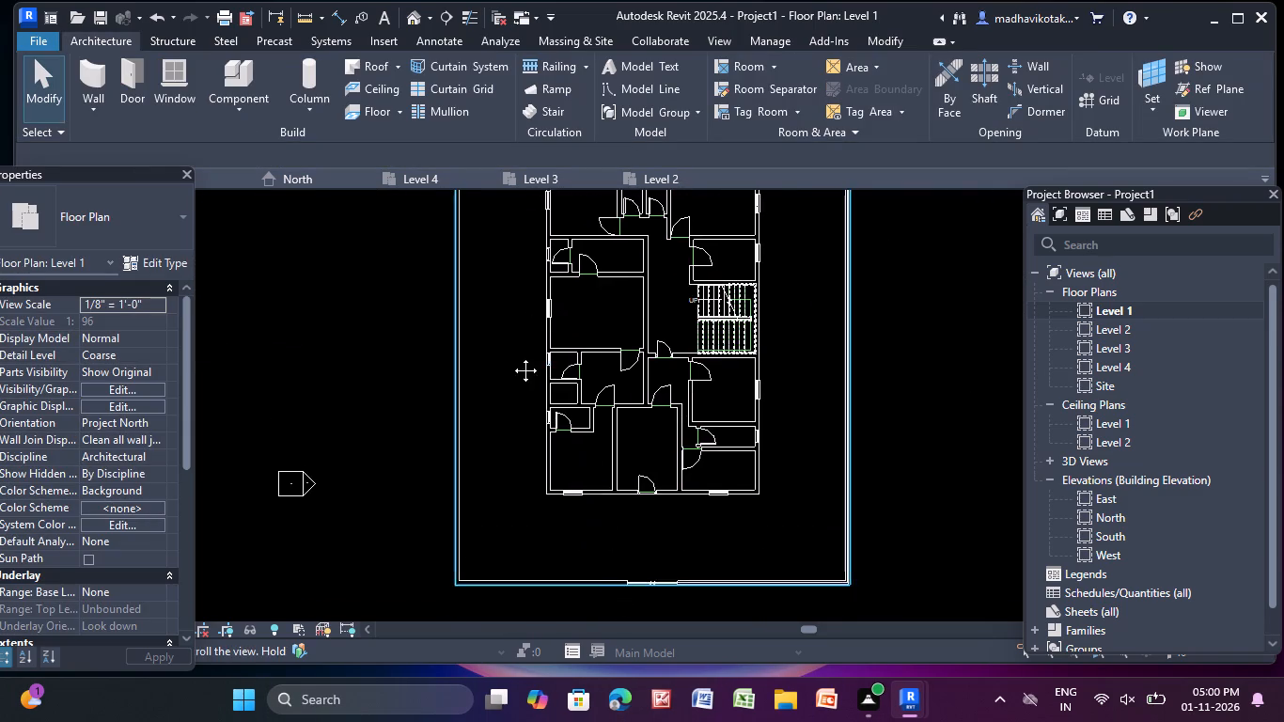
{"action": "middle_click_drag", "start_coordinate": [511, 356], "coordinate": [506, 540]}
{"action": "scroll", "coordinate": [470, 301], "scroll_direction": "up", "scroll_amount": 17}
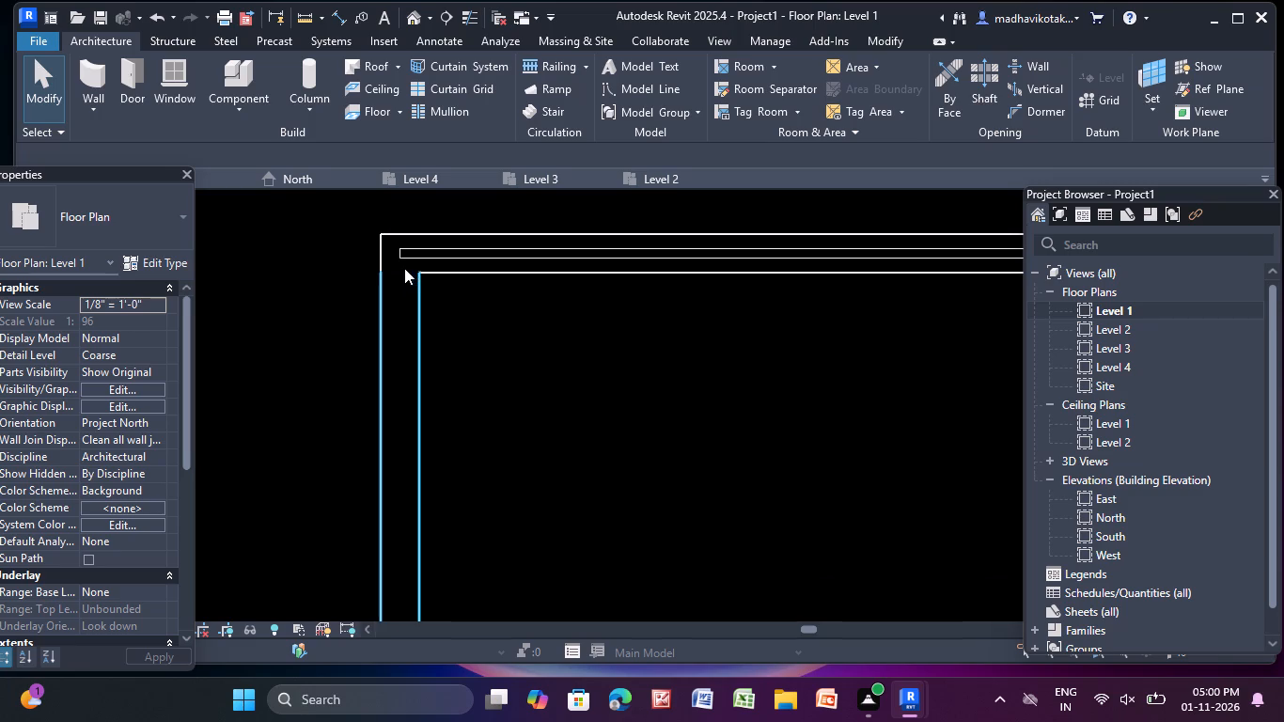
{"action": "left_click", "coordinate": [554, 68]}
{"action": "left_click", "coordinate": [868, 69]}
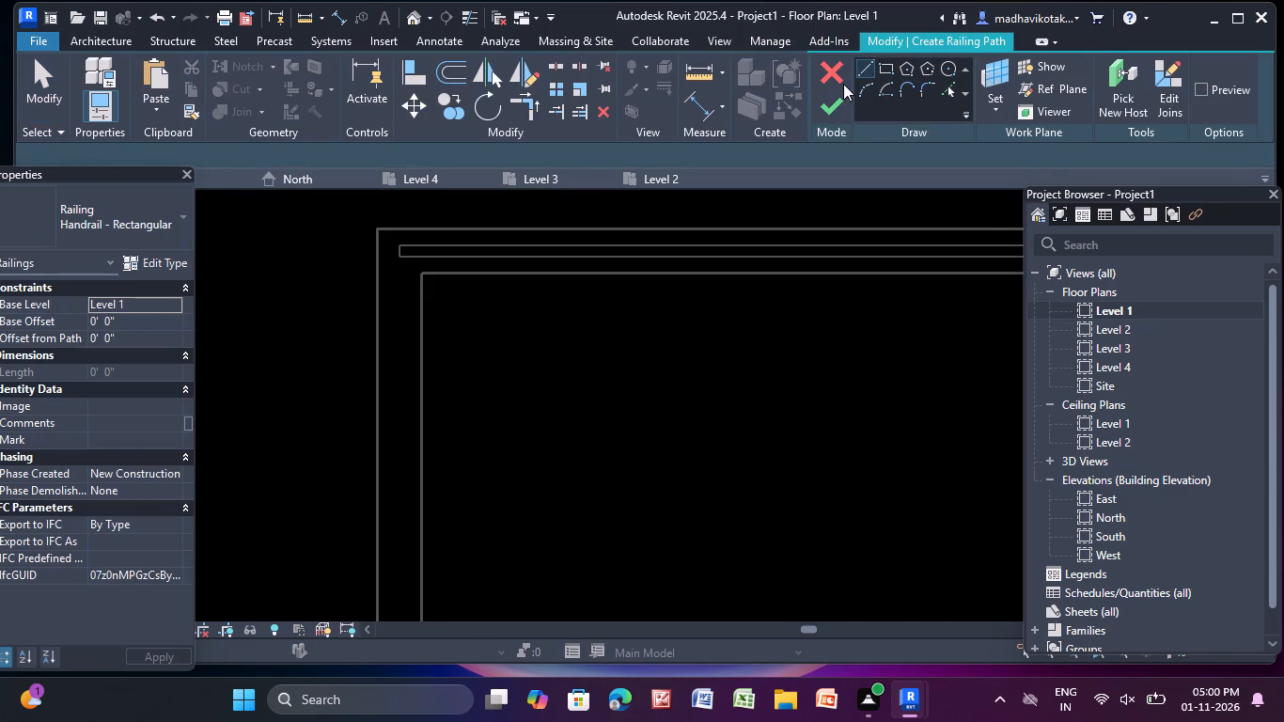
{"action": "left_click", "coordinate": [394, 244]}
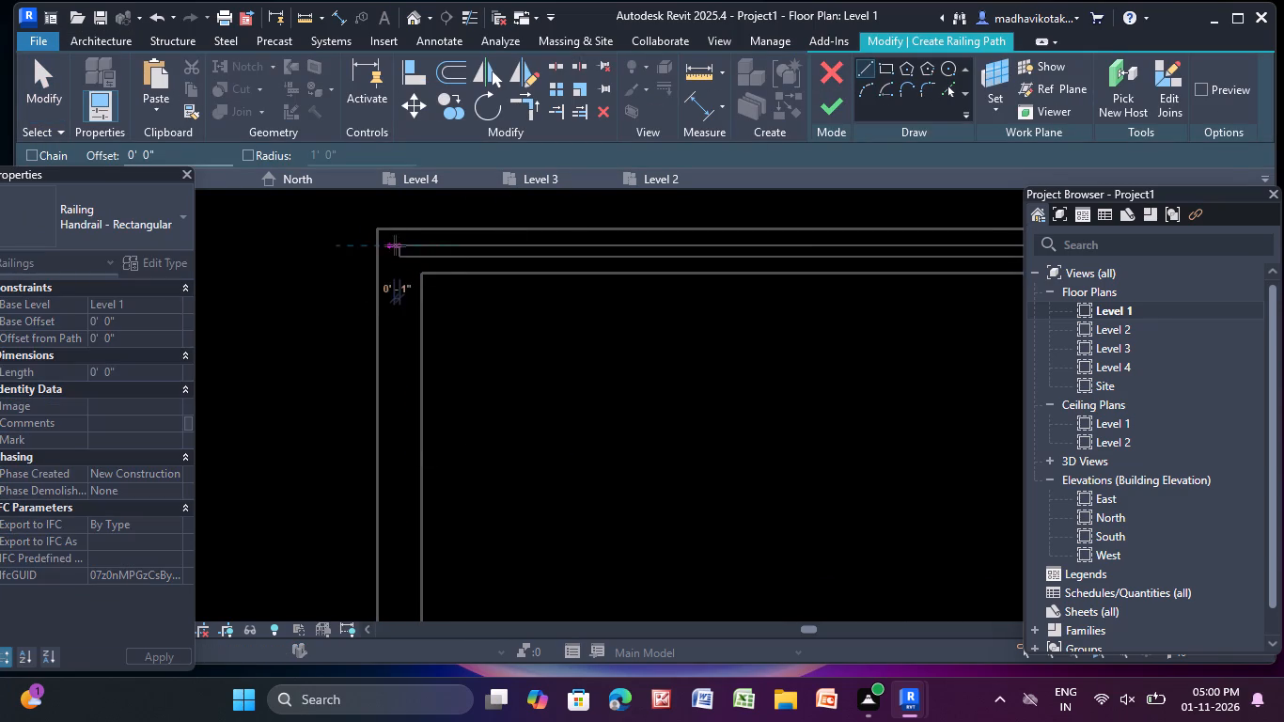
{"action": "scroll", "coordinate": [396, 491], "scroll_direction": "down", "scroll_amount": 5}
{"action": "middle_click_drag", "start_coordinate": [395, 491], "coordinate": [358, 0]}
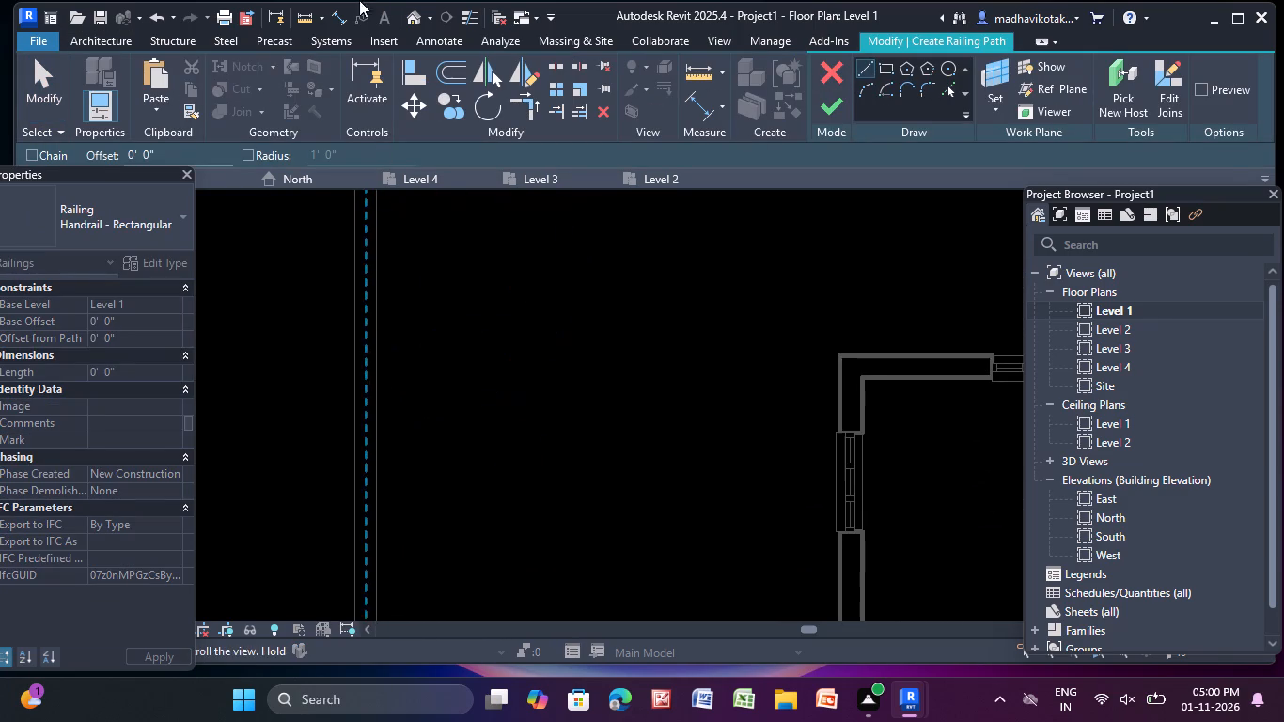
{"action": "scroll", "coordinate": [377, 606], "scroll_direction": "down", "scroll_amount": 4}
{"action": "middle_click_drag", "start_coordinate": [372, 570], "coordinate": [367, 0]}
{"action": "scroll", "coordinate": [362, 562], "scroll_direction": "down", "scroll_amount": 4}
{"action": "middle_click_drag", "start_coordinate": [362, 562], "coordinate": [314, 108]}
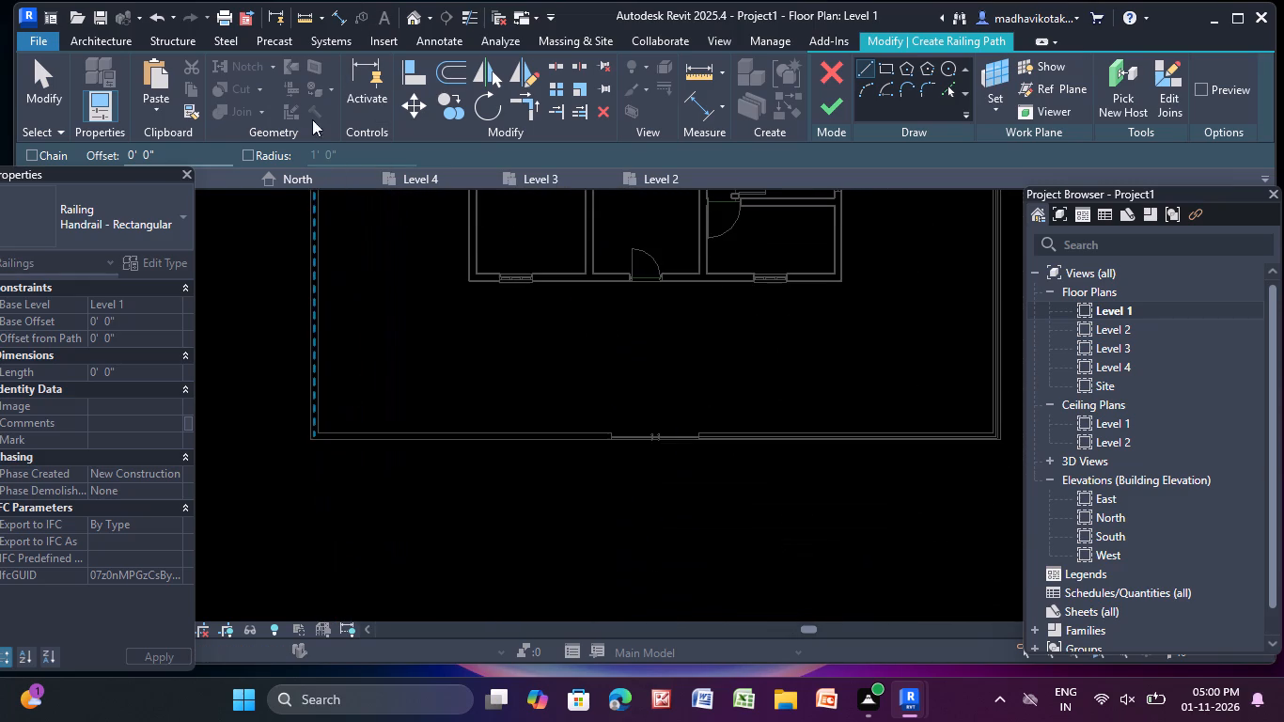
{"action": "scroll", "coordinate": [323, 438], "scroll_direction": "up", "scroll_amount": 14}
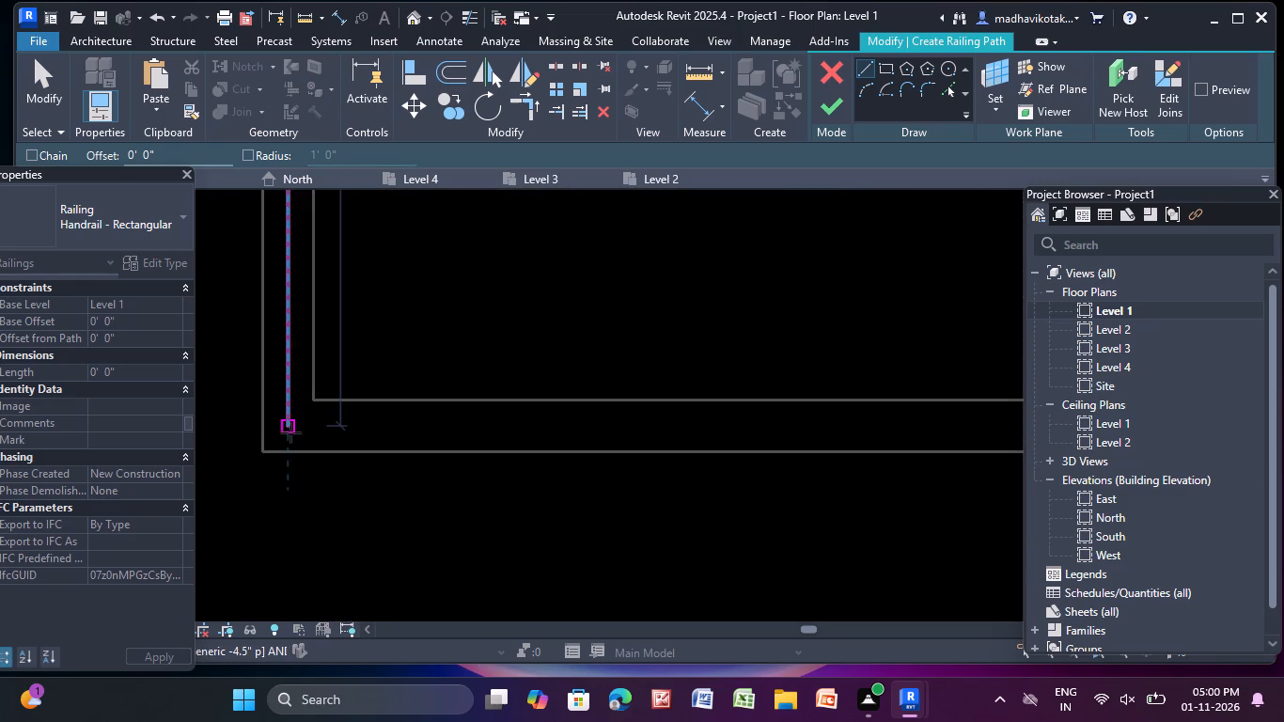
{"action": "left_click", "coordinate": [290, 427]}
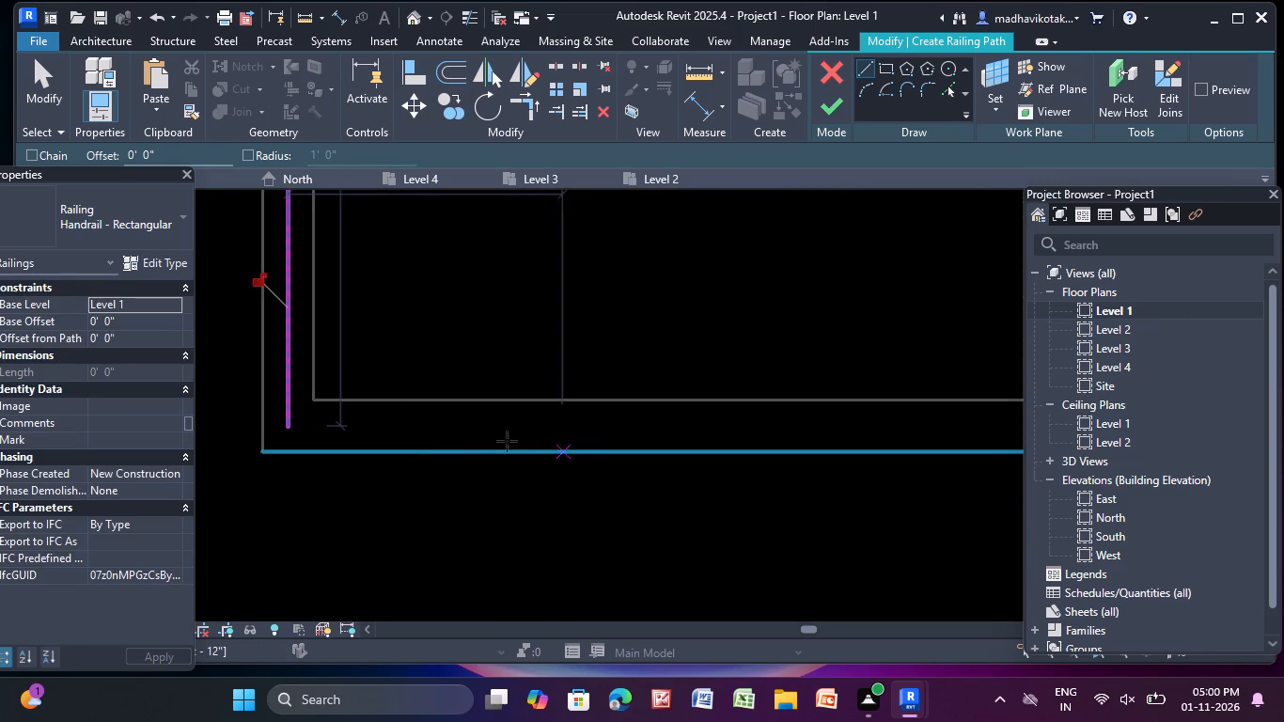
Extend the railing path along the south boundary wall's centreline from the southwest corner to the gate's west end.
{"action": "left_click", "coordinate": [290, 424]}
{"action": "scroll", "coordinate": [611, 425], "scroll_direction": "down", "scroll_amount": 4}
{"action": "middle_click_drag", "start_coordinate": [621, 430], "coordinate": [2, 416]}
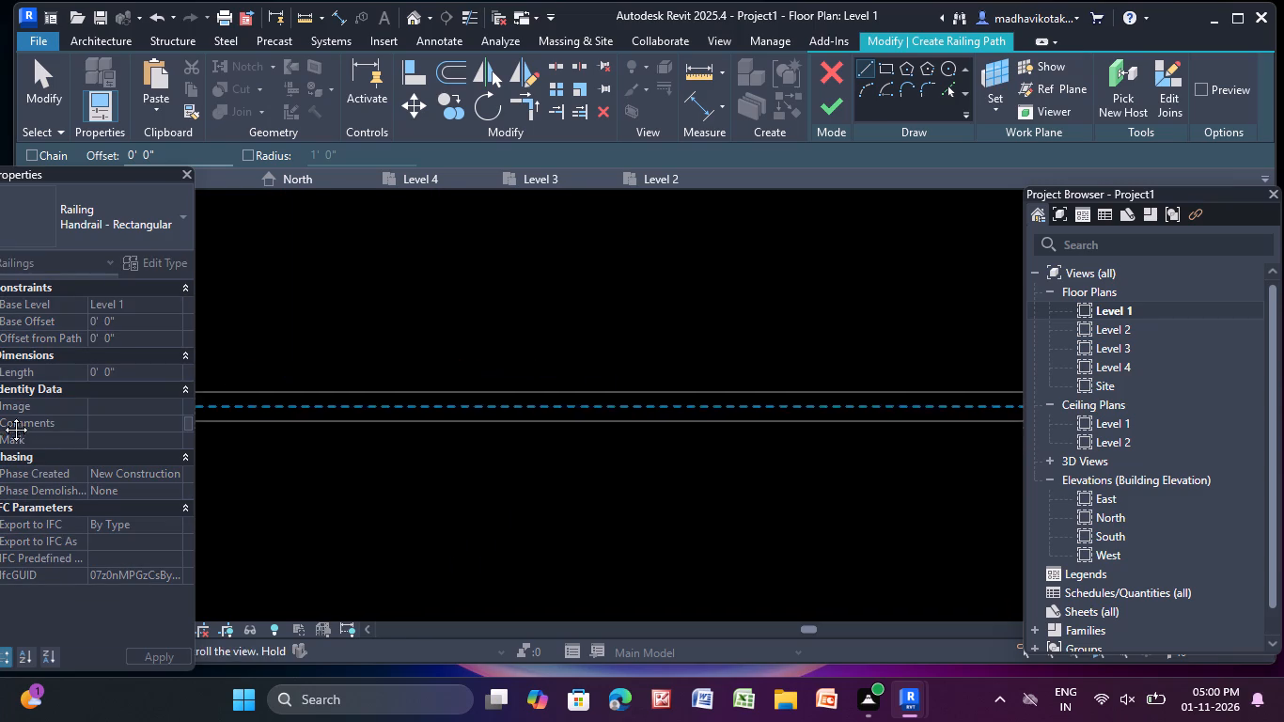
{"action": "middle_click_drag", "start_coordinate": [2, 416], "coordinate": [0, 420]}
{"action": "scroll", "coordinate": [811, 426], "scroll_direction": "down", "scroll_amount": 4}
{"action": "middle_click_drag", "start_coordinate": [811, 426], "coordinate": [273, 424]}
{"action": "scroll", "coordinate": [387, 435], "scroll_direction": "up", "scroll_amount": 13}
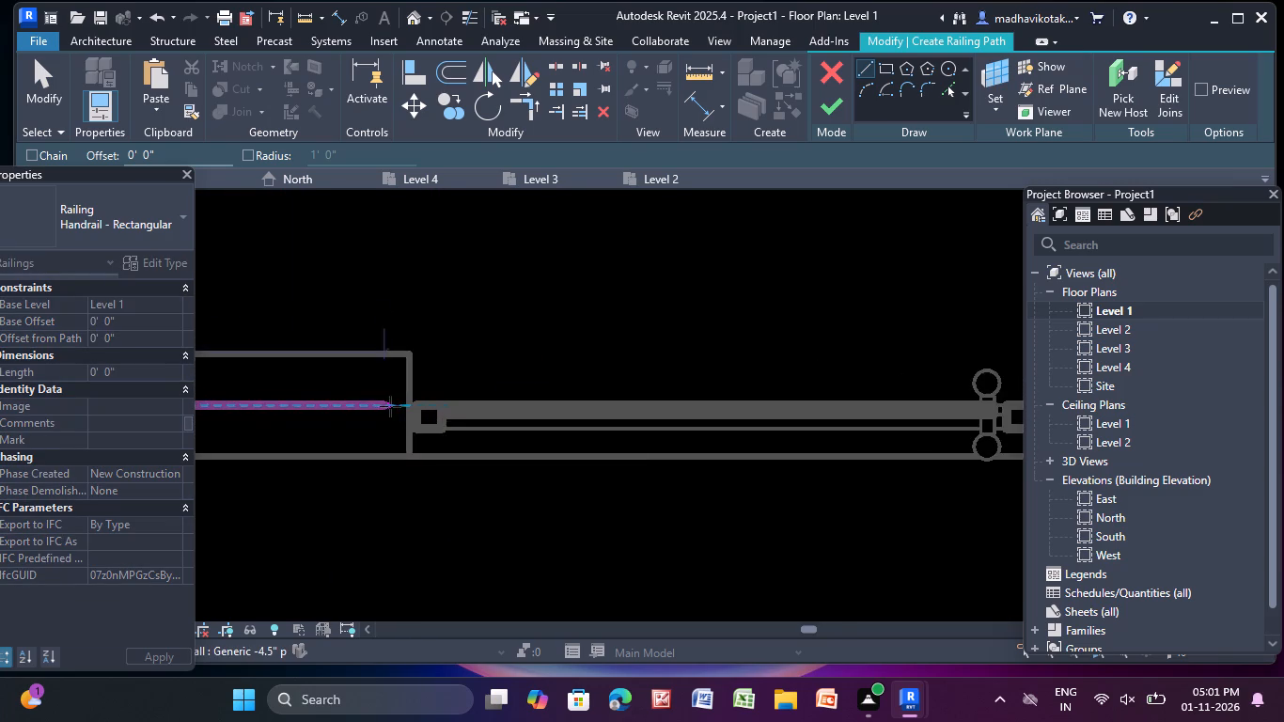
{"action": "scroll", "coordinate": [400, 409], "scroll_direction": "up", "scroll_amount": 5}
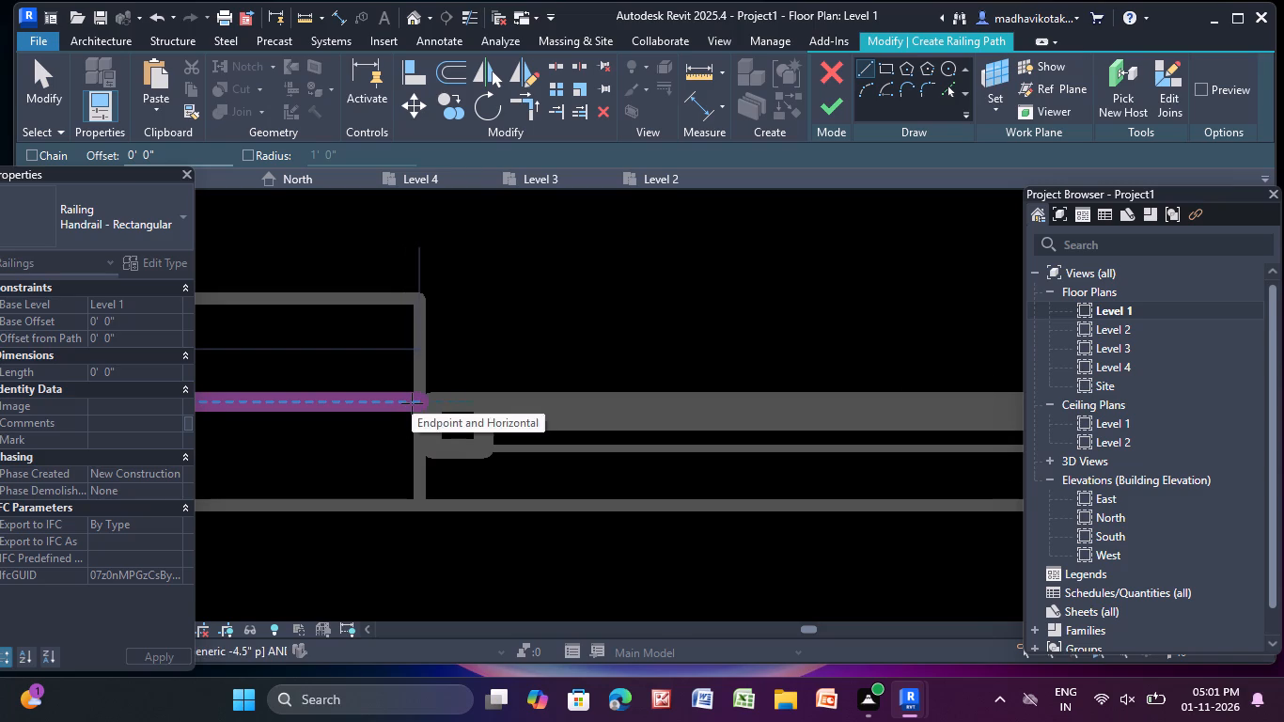
{"action": "left_click", "coordinate": [412, 403]}
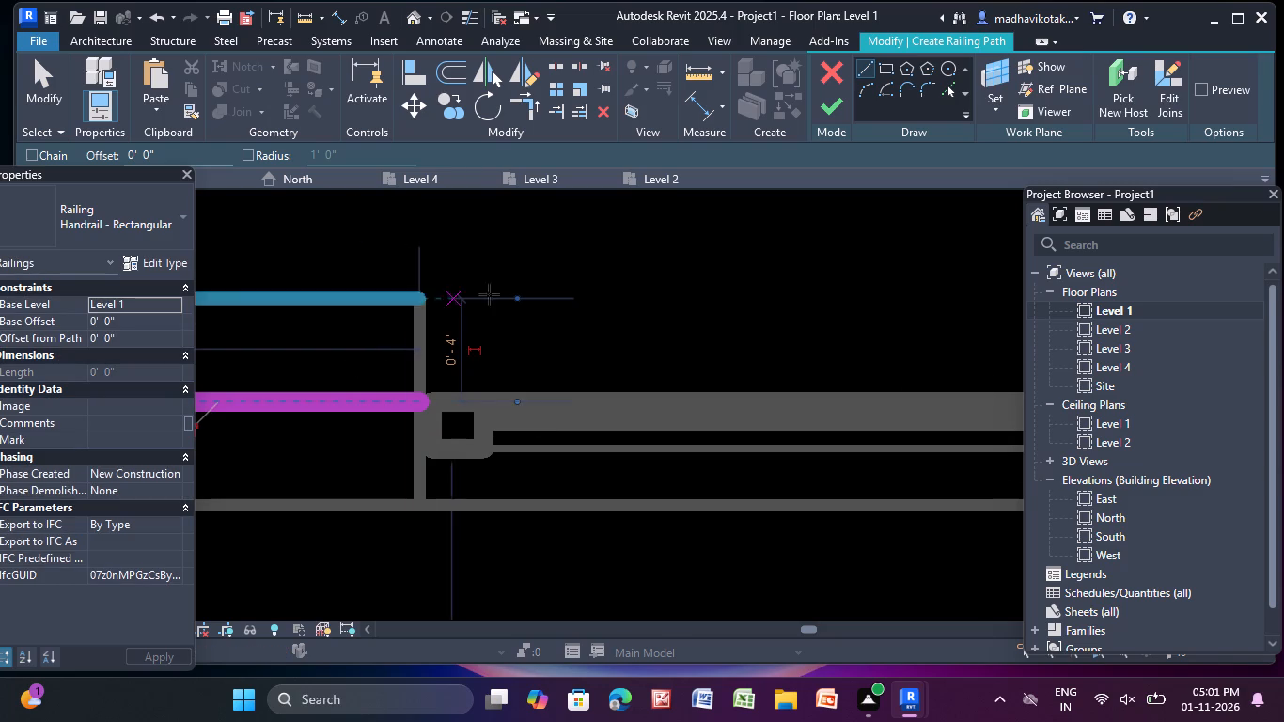
Finish the Level 1 Handrail - Rectangular railing sketch along the west boundary wall and the south wall west of the gate.
{"action": "key", "text": "Escape"}
{"action": "key", "text": "Escape"}
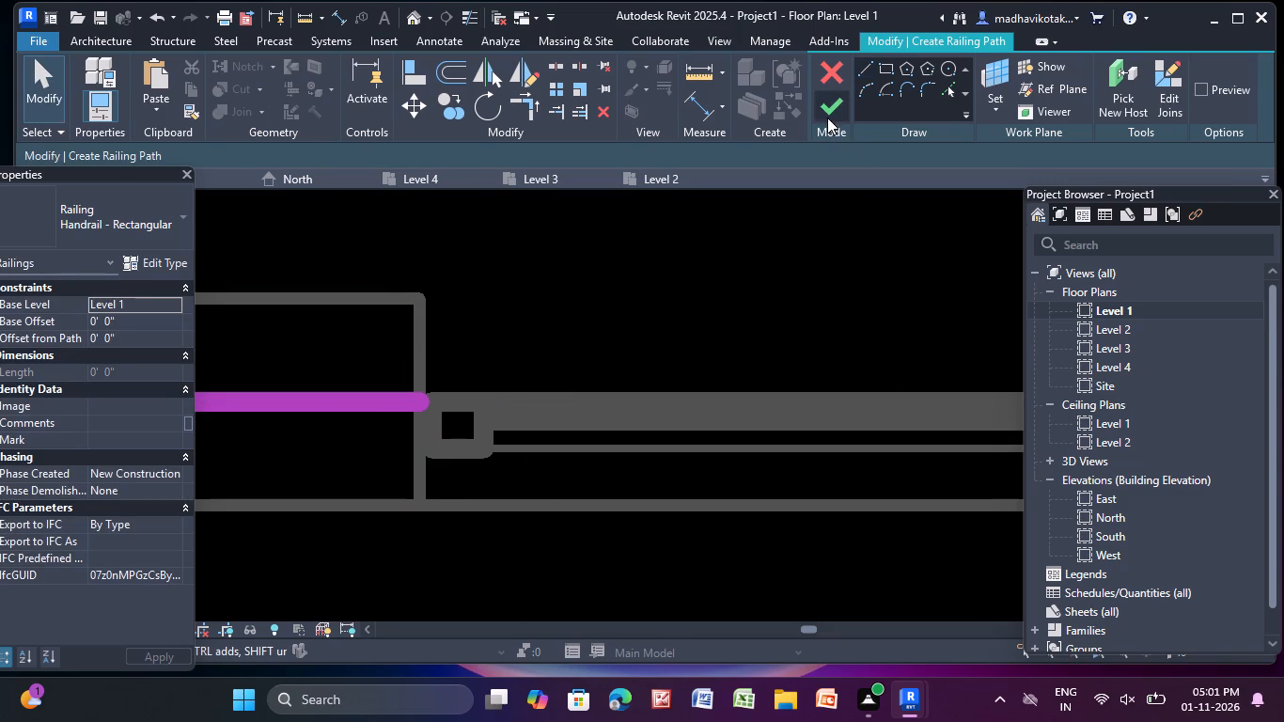
{"action": "left_click", "coordinate": [827, 118]}
{"action": "key", "text": "Escape"}
Examine the south boundary wall and its railing east of the gate in 3D, checking the wall's properties.
{"action": "scroll", "coordinate": [719, 270], "scroll_direction": "down", "scroll_amount": 12}
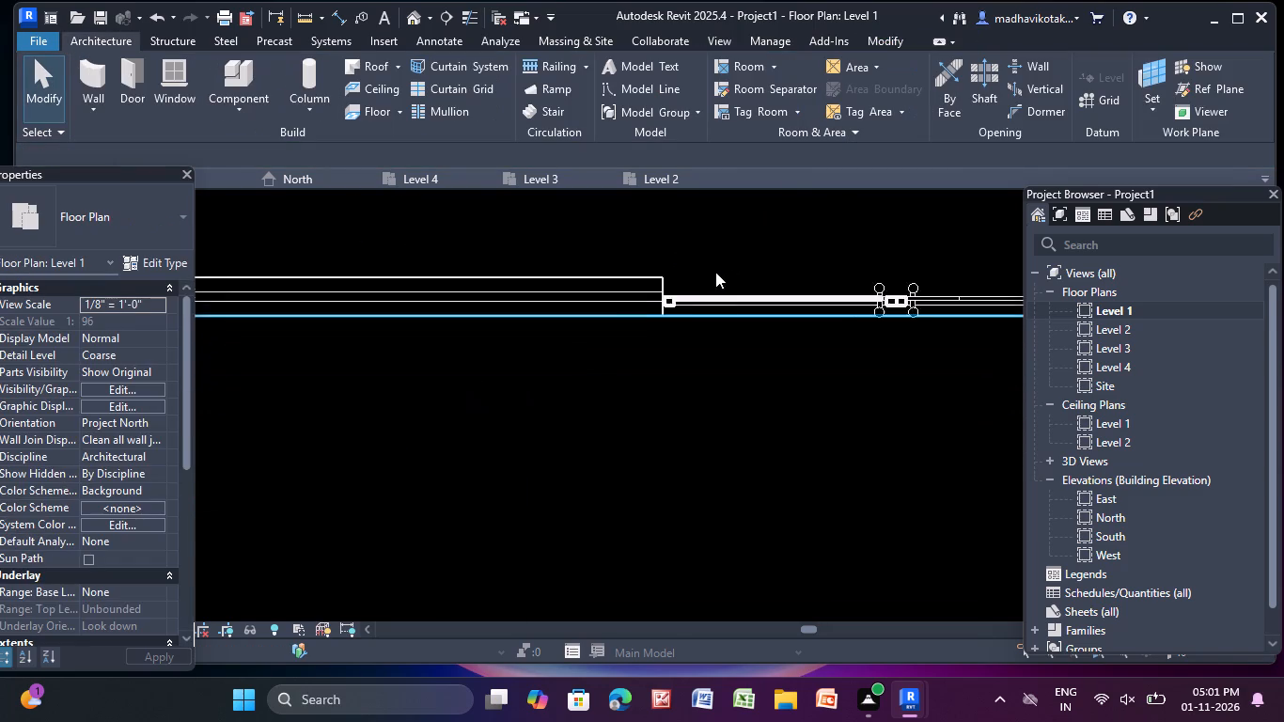
{"action": "scroll", "coordinate": [715, 272], "scroll_direction": "down", "scroll_amount": 18}
{"action": "middle_click_drag", "start_coordinate": [709, 321], "coordinate": [675, 512]}
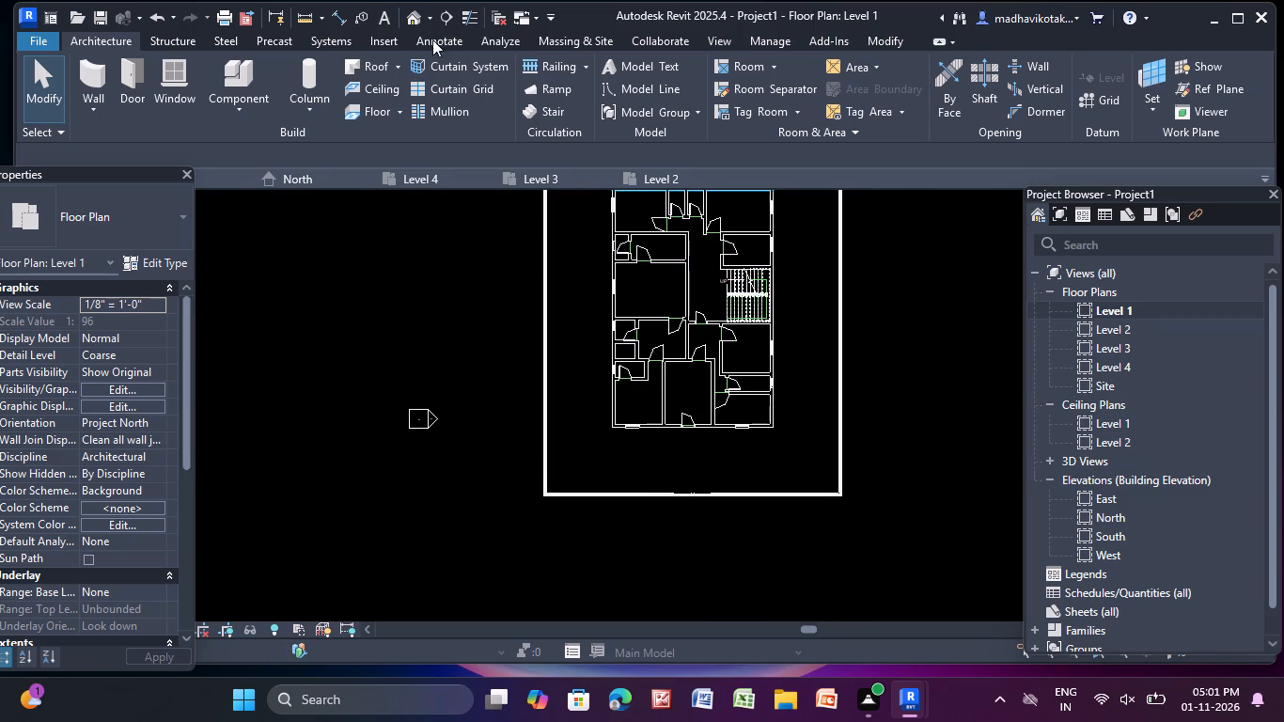
{"action": "left_click", "coordinate": [414, 17]}
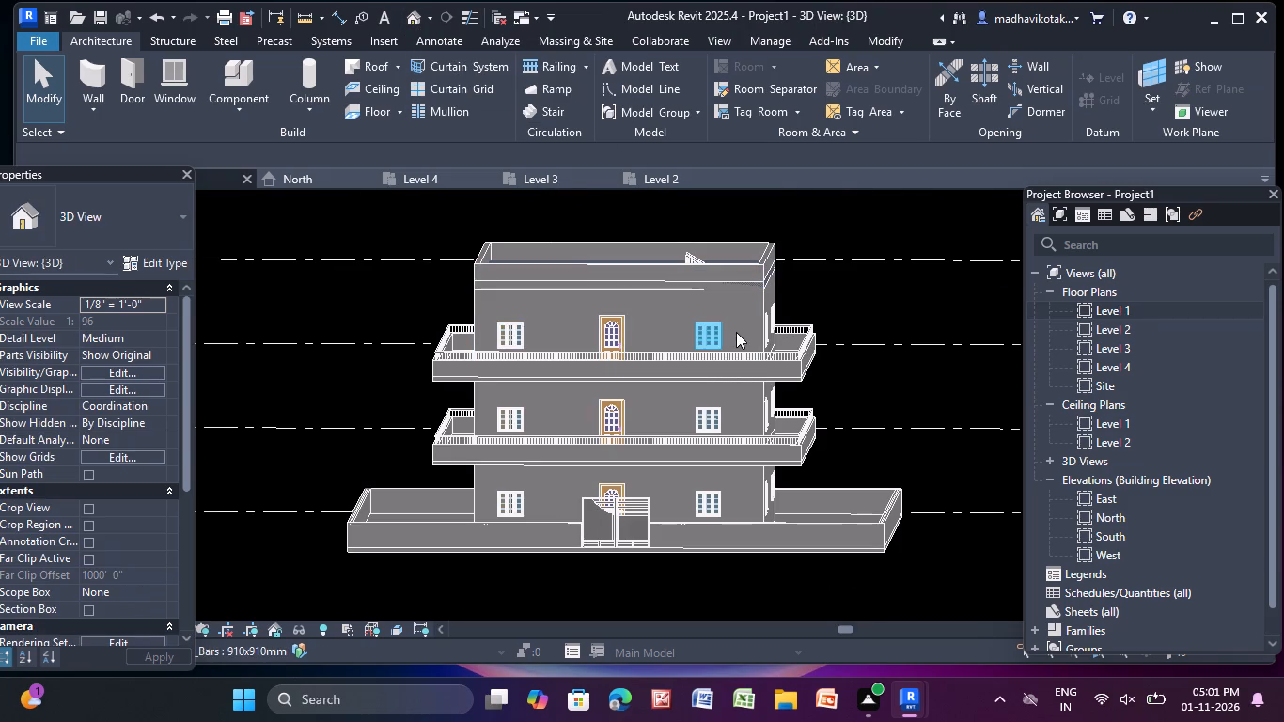
{"action": "middle_click_drag", "start_coordinate": [735, 332], "coordinate": [559, 501]}
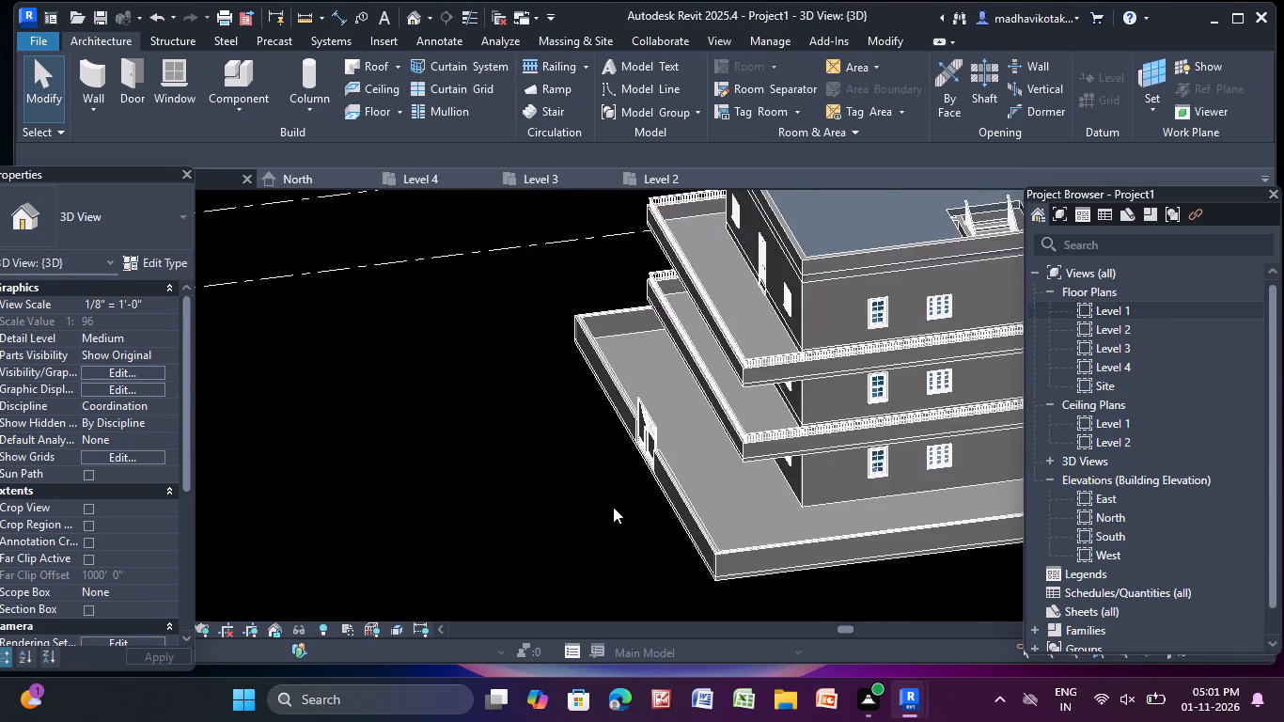
{"action": "scroll", "coordinate": [632, 516], "scroll_direction": "up", "scroll_amount": 5}
{"action": "scroll", "coordinate": [713, 507], "scroll_direction": "up", "scroll_amount": 5}
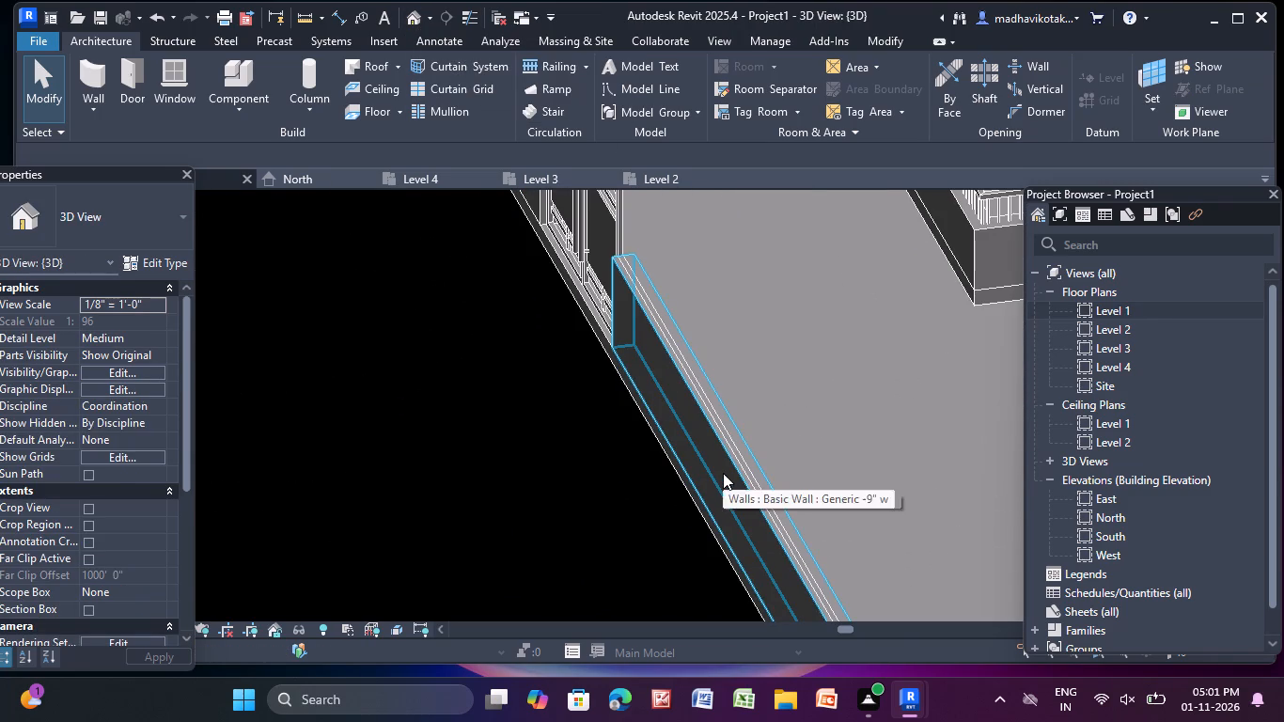
{"action": "left_click", "coordinate": [723, 471]}
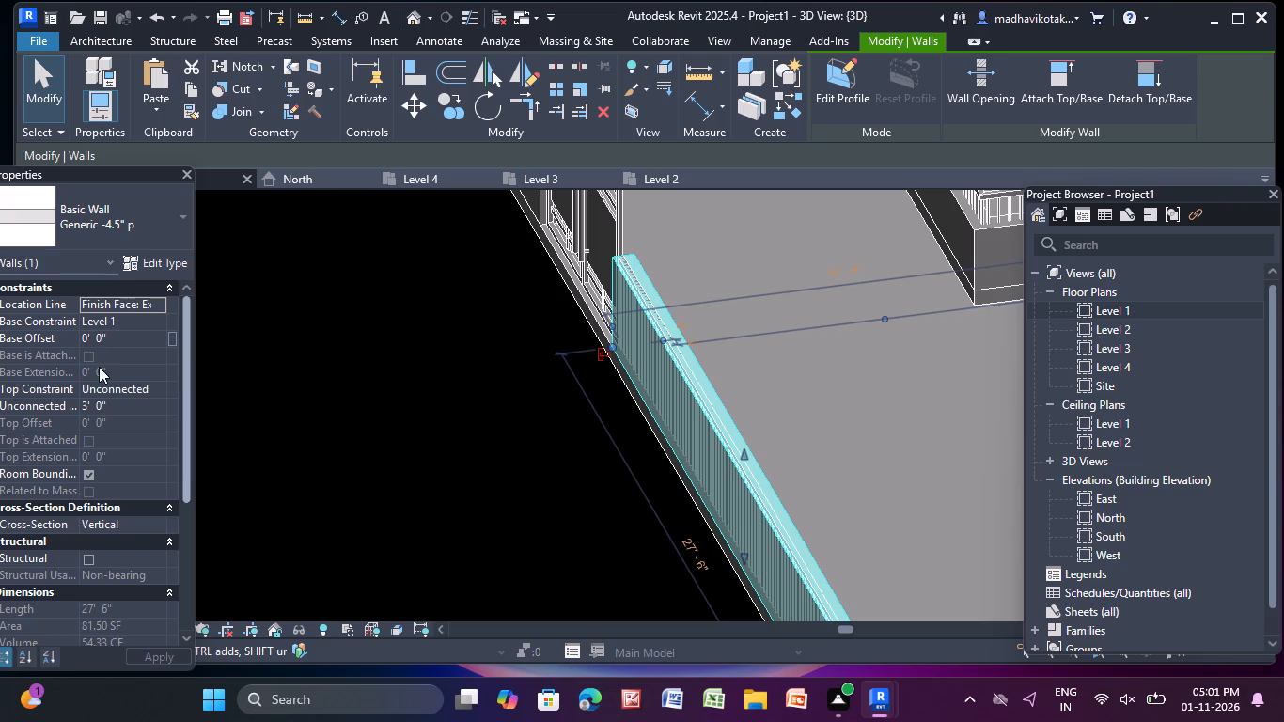
{"action": "key", "text": "Escape"}
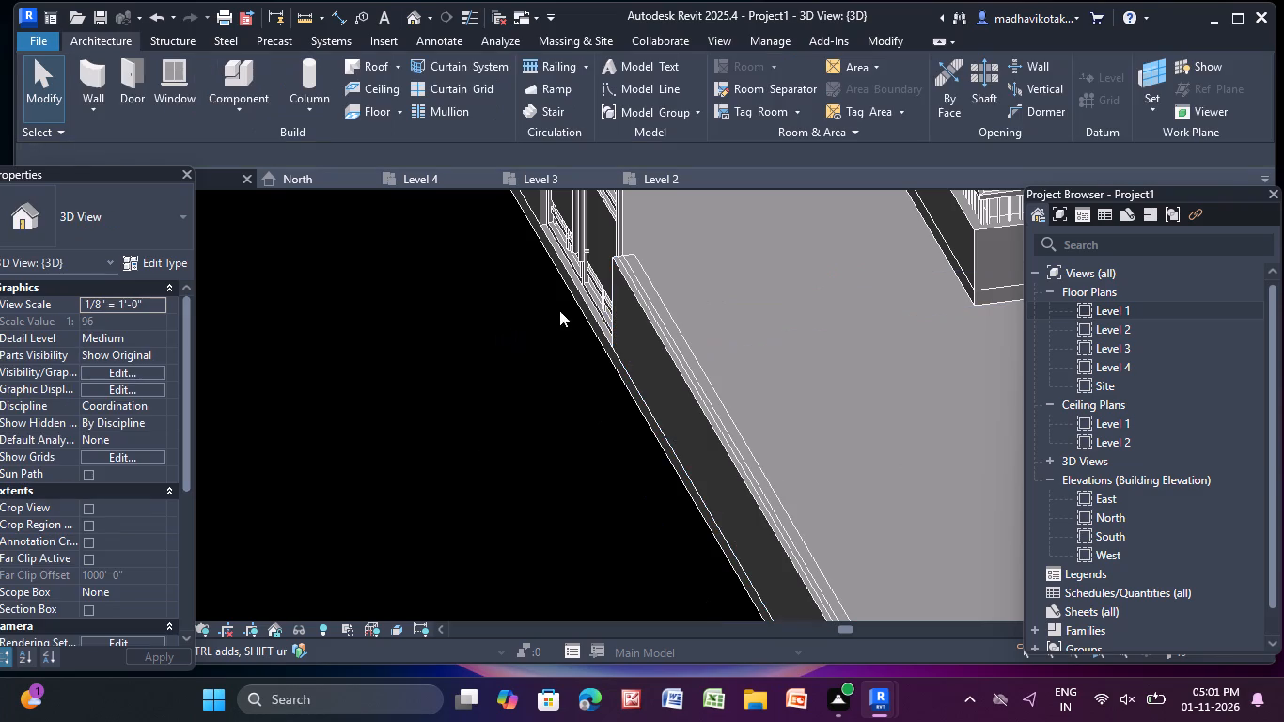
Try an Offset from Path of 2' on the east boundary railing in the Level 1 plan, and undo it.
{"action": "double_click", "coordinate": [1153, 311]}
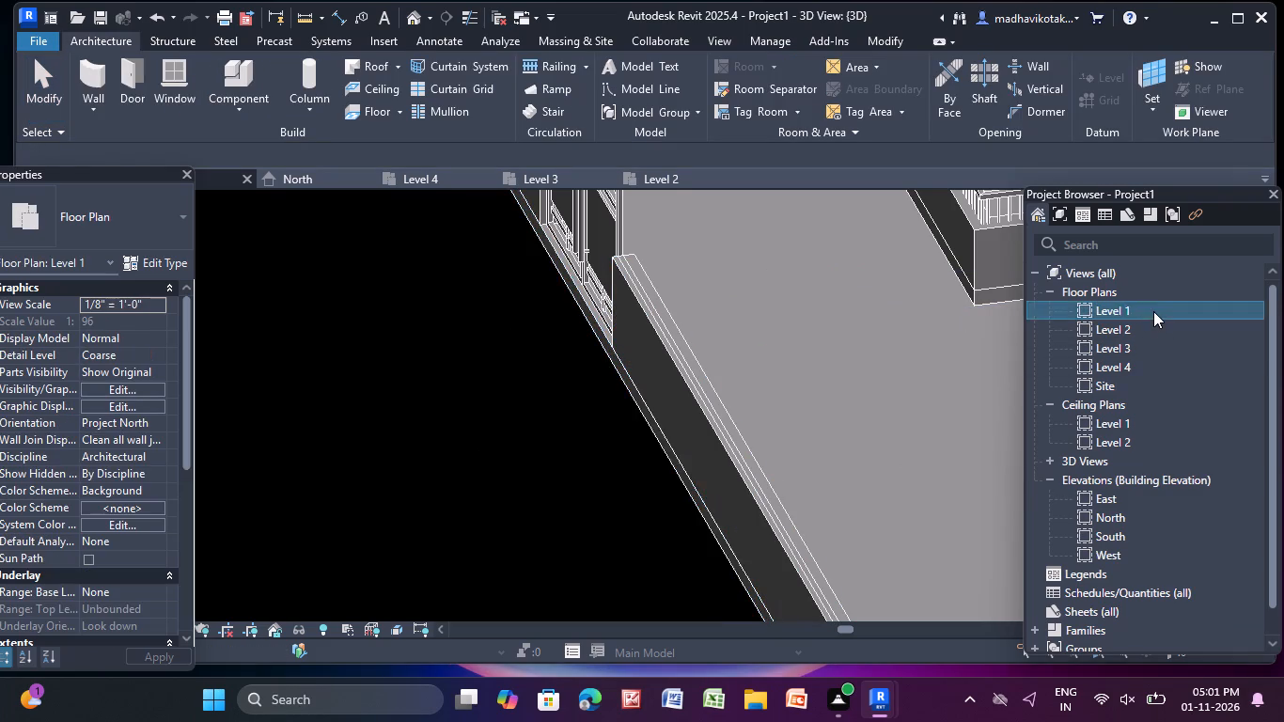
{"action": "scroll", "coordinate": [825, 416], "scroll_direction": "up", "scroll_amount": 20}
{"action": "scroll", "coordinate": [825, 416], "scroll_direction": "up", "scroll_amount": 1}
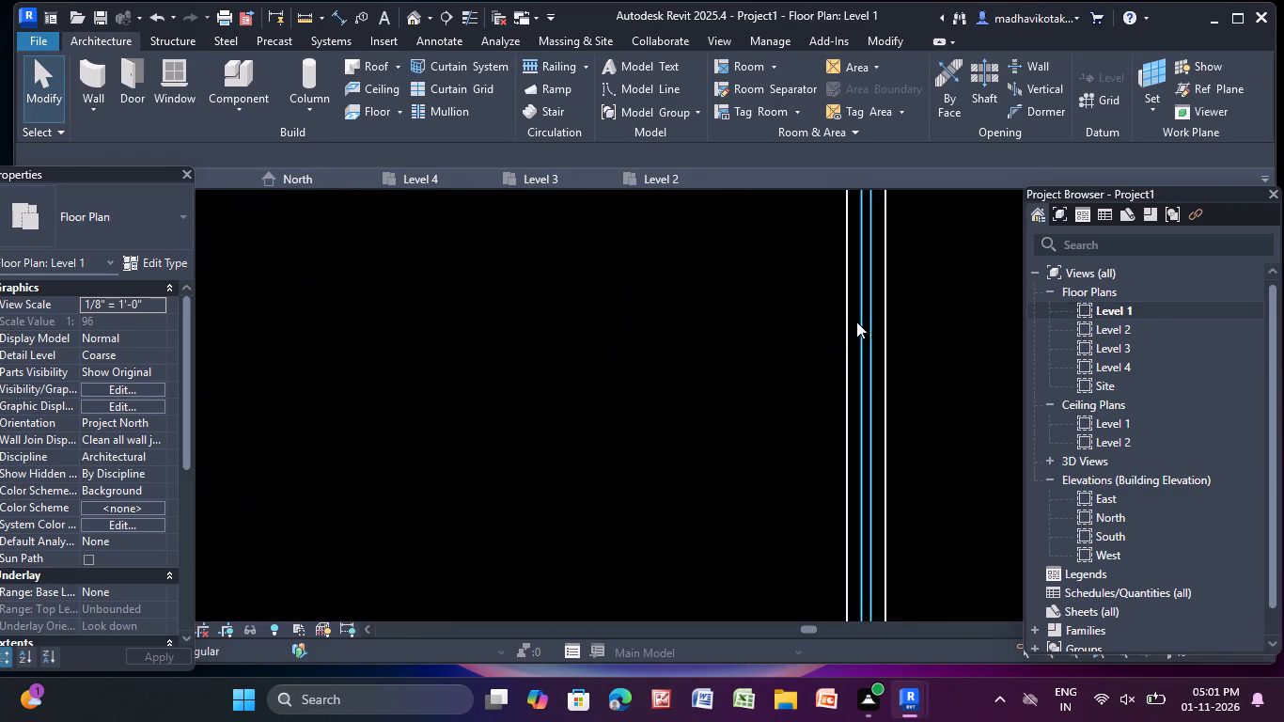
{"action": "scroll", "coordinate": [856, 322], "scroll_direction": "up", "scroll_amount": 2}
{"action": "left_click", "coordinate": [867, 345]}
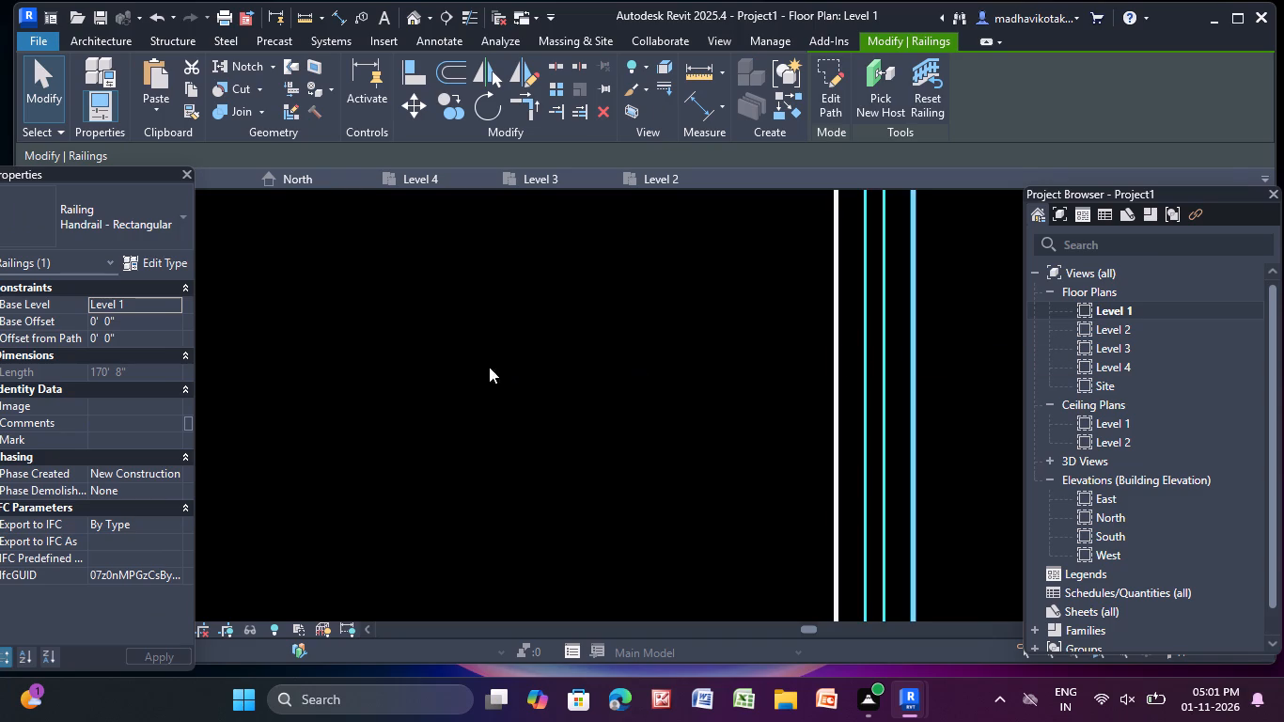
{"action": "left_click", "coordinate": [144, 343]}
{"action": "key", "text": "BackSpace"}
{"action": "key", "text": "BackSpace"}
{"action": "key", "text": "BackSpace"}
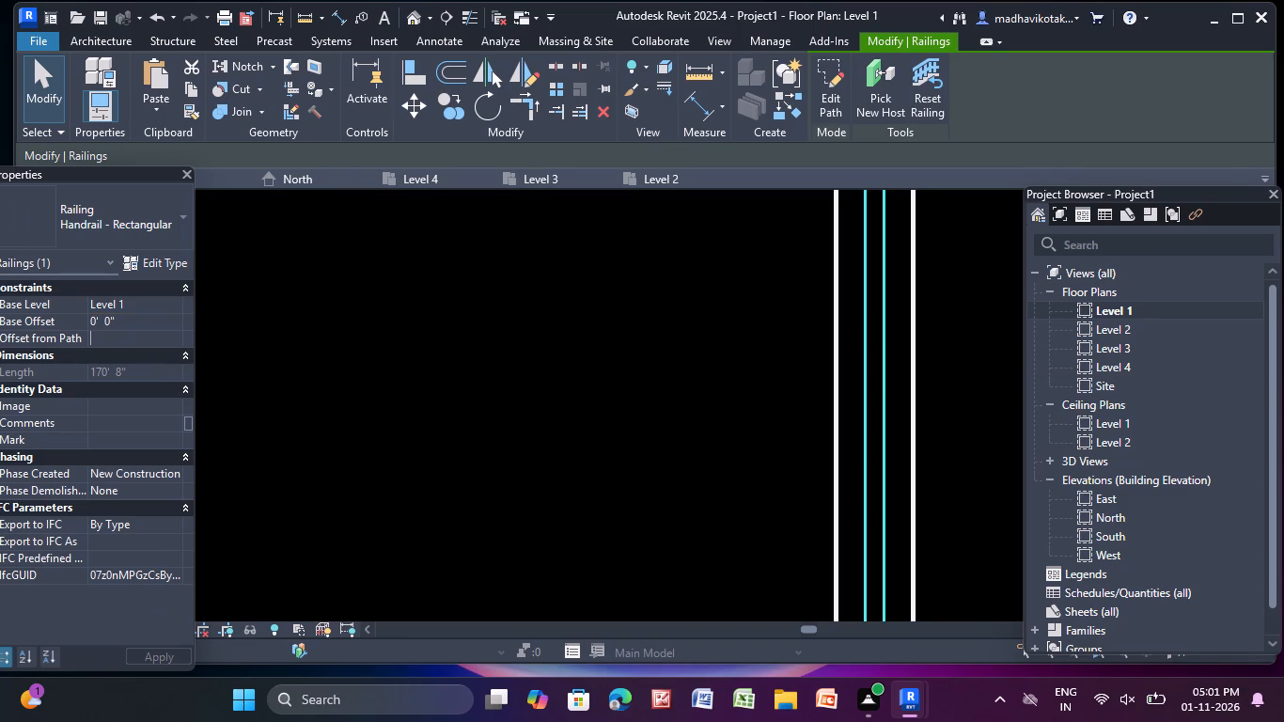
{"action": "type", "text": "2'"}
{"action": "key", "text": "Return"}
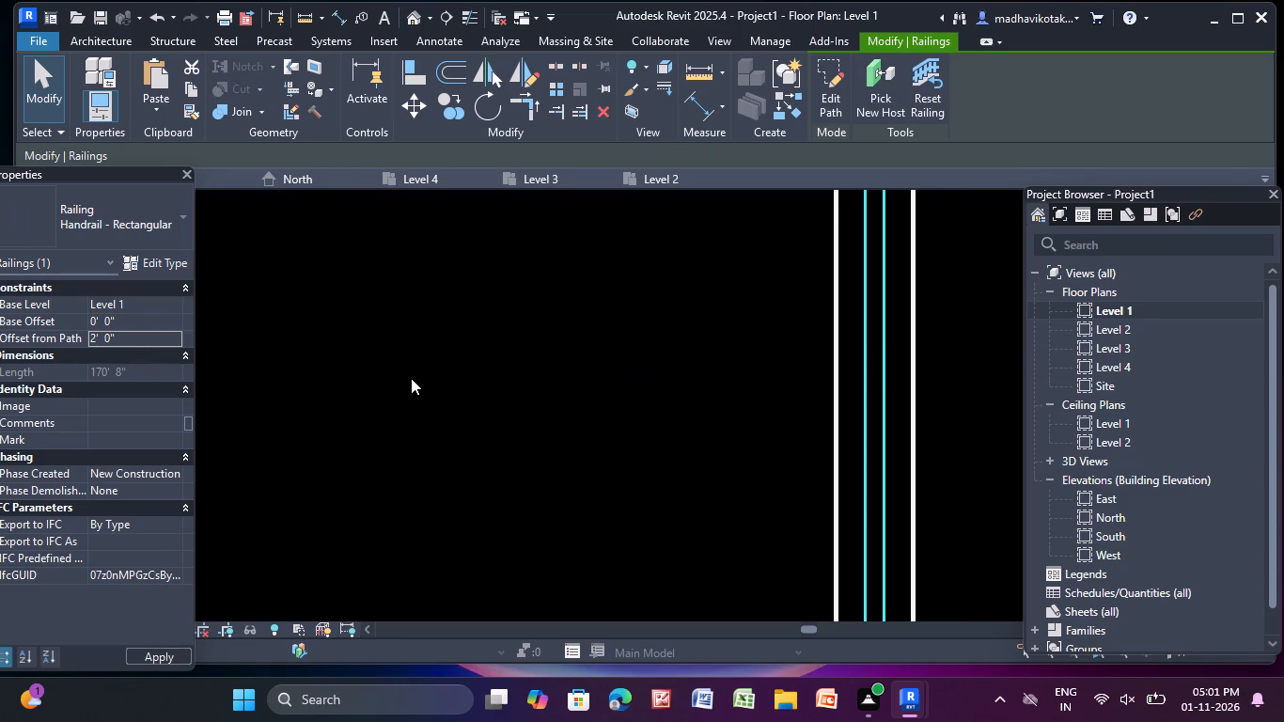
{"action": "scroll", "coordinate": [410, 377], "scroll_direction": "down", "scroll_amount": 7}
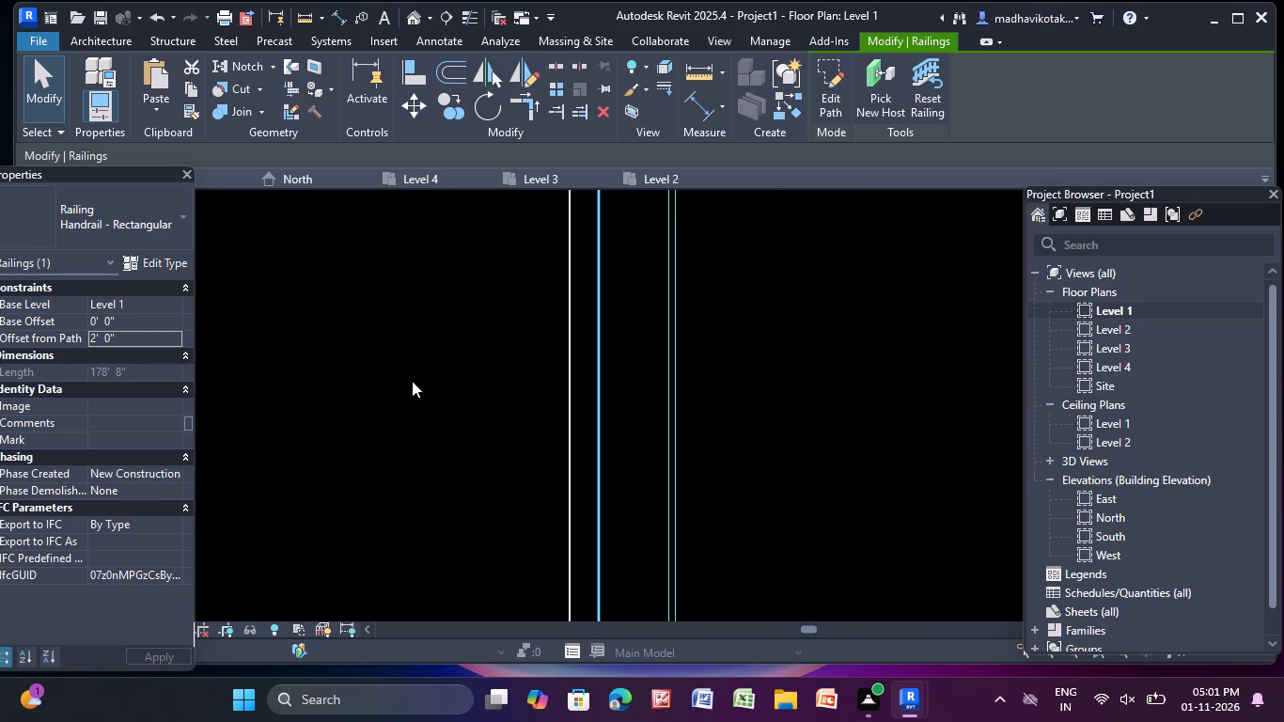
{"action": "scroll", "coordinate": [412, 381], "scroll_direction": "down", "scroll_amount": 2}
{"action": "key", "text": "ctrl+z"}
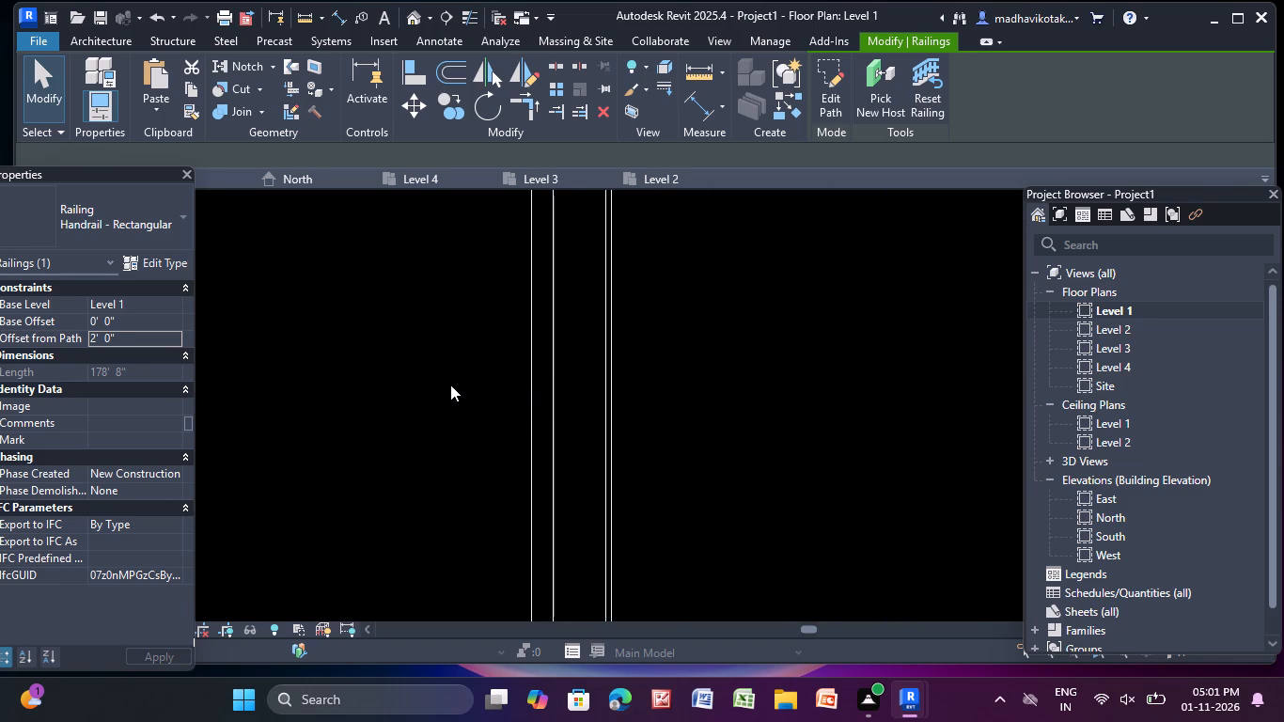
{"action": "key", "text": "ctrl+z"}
Set the east boundary railing's Base Offset to 2' 0".
{"action": "scroll", "coordinate": [552, 364], "scroll_direction": "up", "scroll_amount": 3}
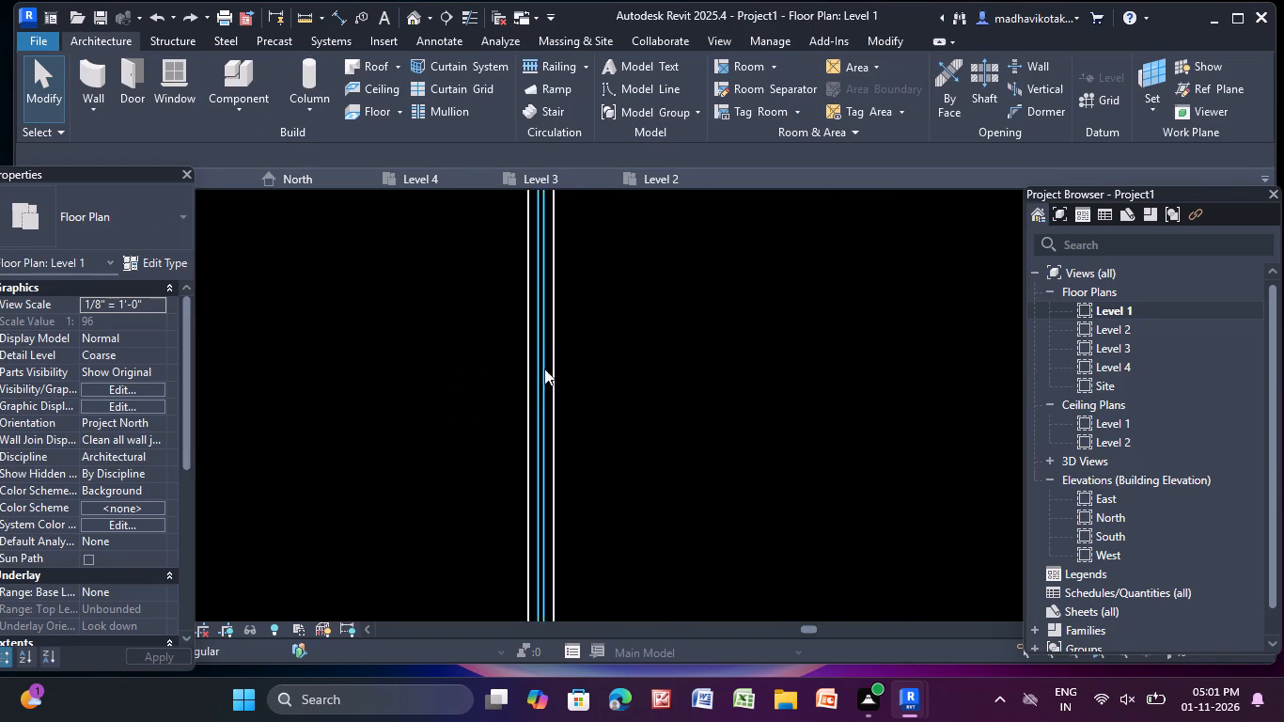
{"action": "scroll", "coordinate": [544, 369], "scroll_direction": "up", "scroll_amount": 2}
{"action": "left_click", "coordinate": [539, 361]}
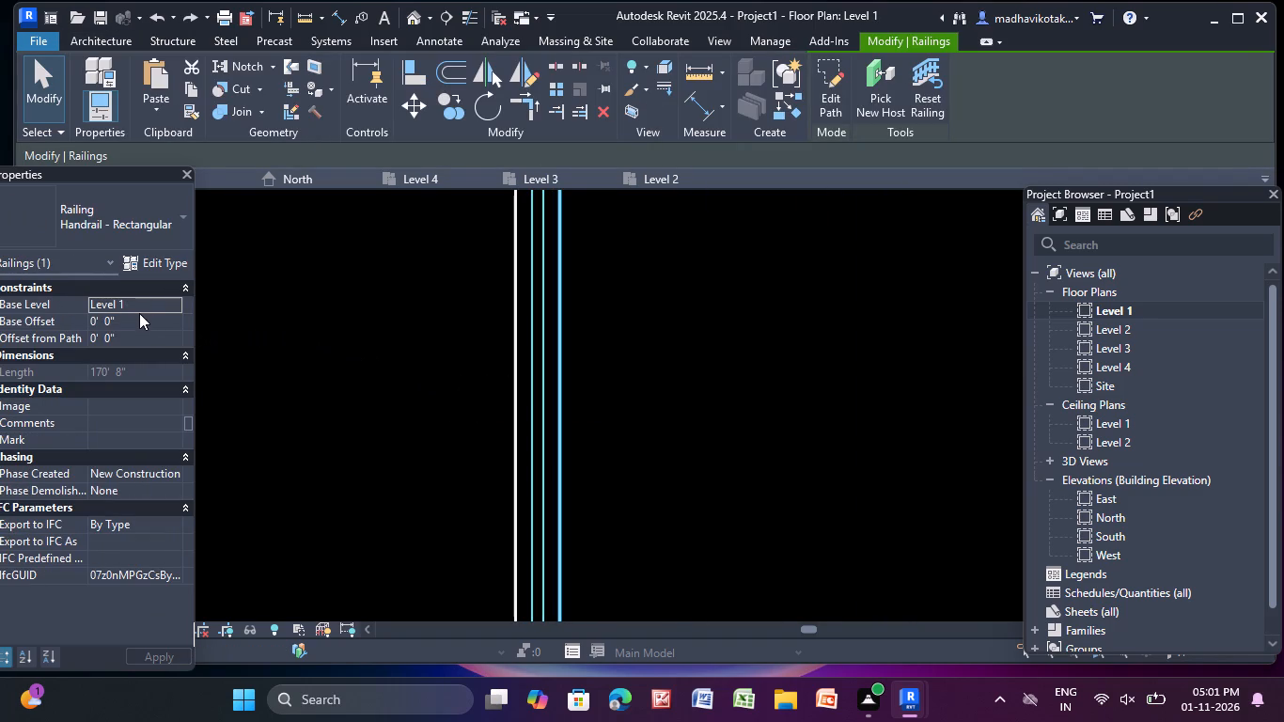
{"action": "left_click", "coordinate": [143, 326]}
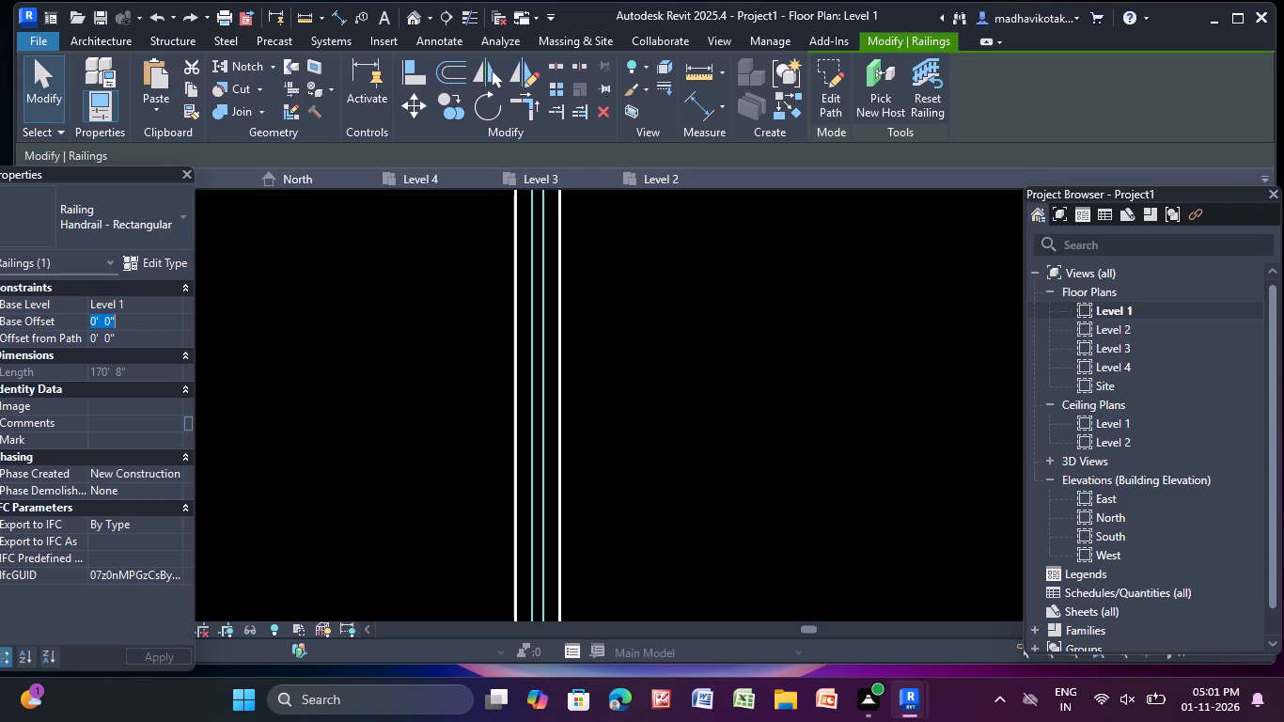
{"action": "key", "text": "BackSpace"}
{"action": "key", "text": "BackSpace"}
{"action": "key", "text": "BackSpace"}
{"action": "key", "text": "BackSpace"}
{"action": "type", "text": "2'"}
{"action": "key", "text": "Return"}
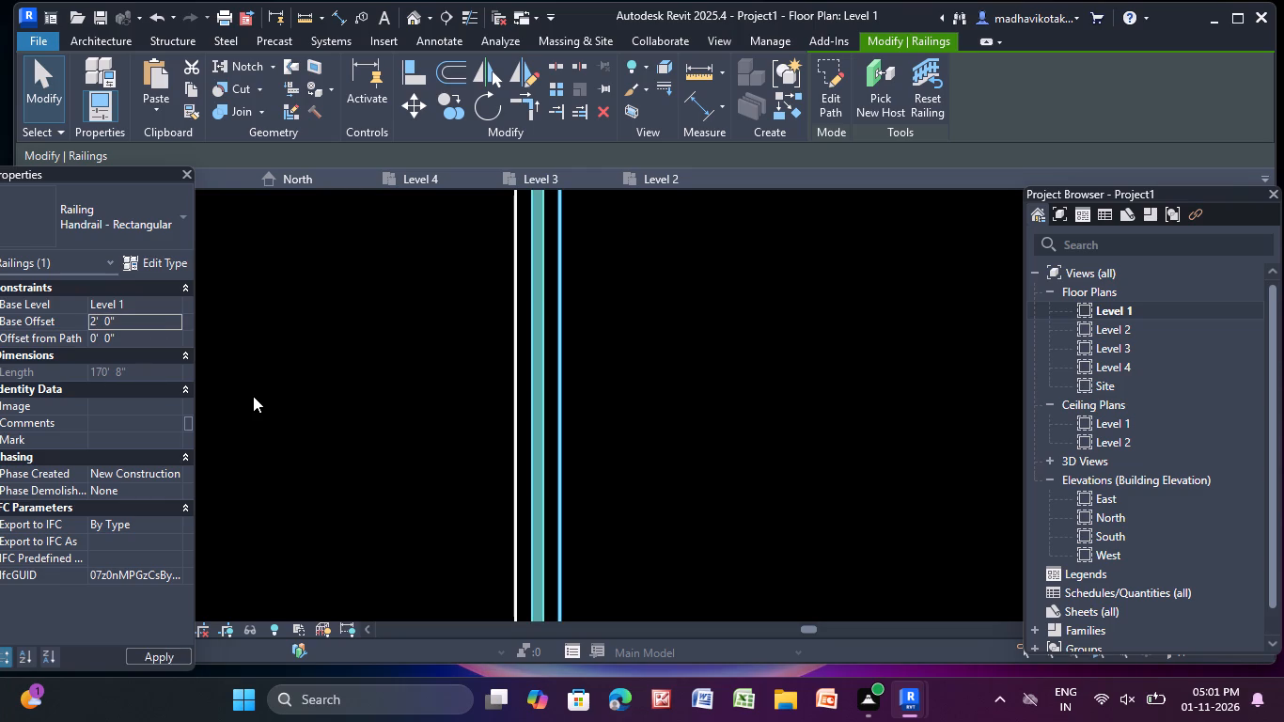
{"action": "left_click", "coordinate": [253, 396]}
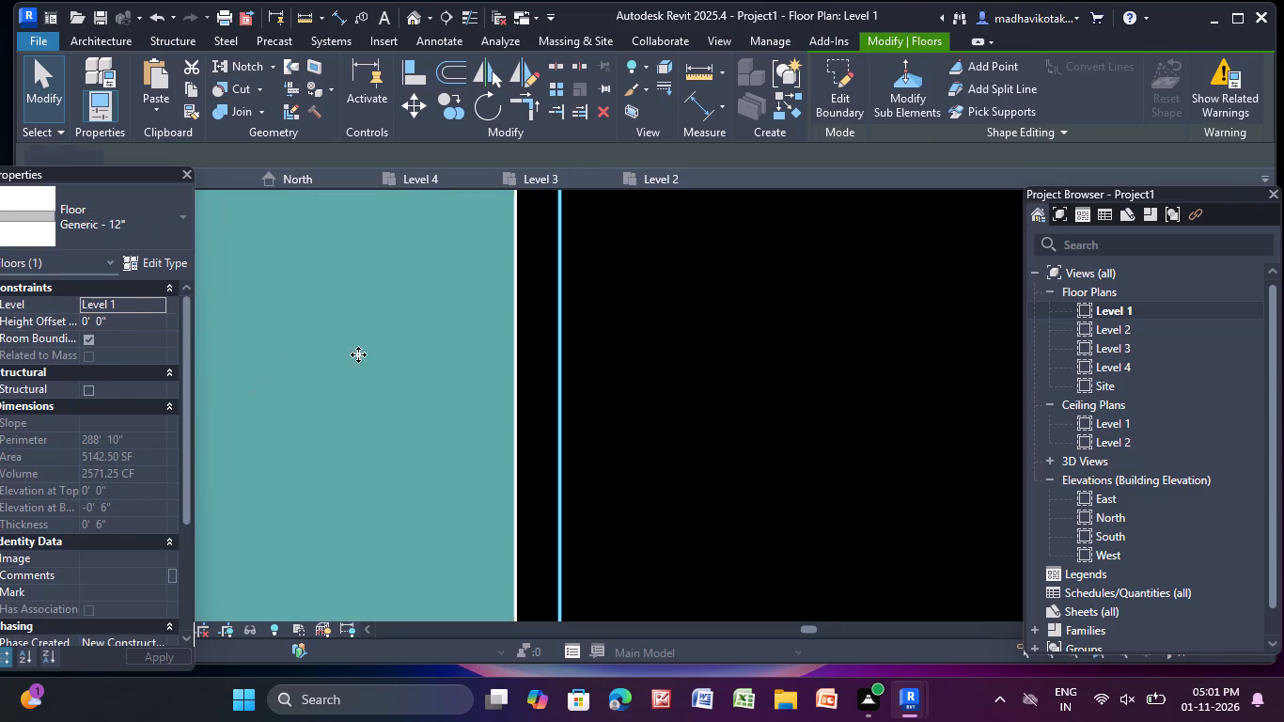
{"action": "key", "text": "Escape"}
Examine the boundary railings from all sides of the building in 3D, comparing their height against the boundary walls.
{"action": "left_click", "coordinate": [418, 14]}
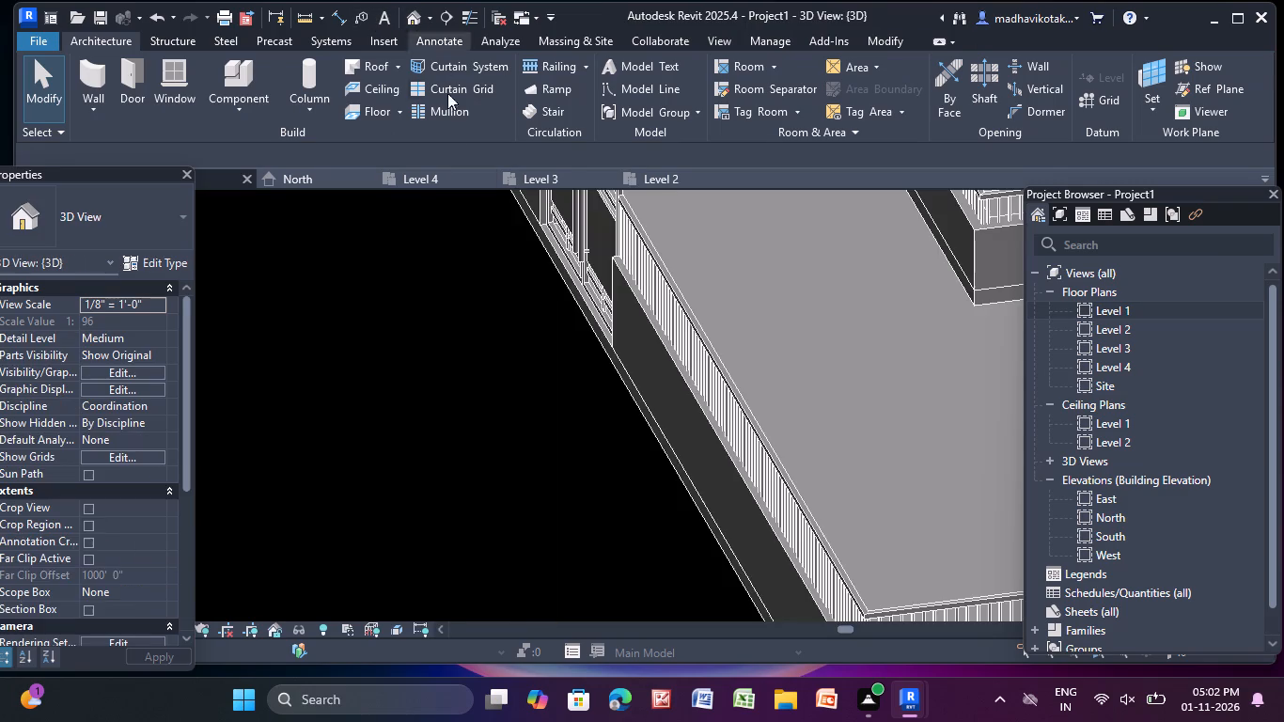
{"action": "middle_click_drag", "start_coordinate": [554, 464], "coordinate": [642, 462], "text": "shift"}
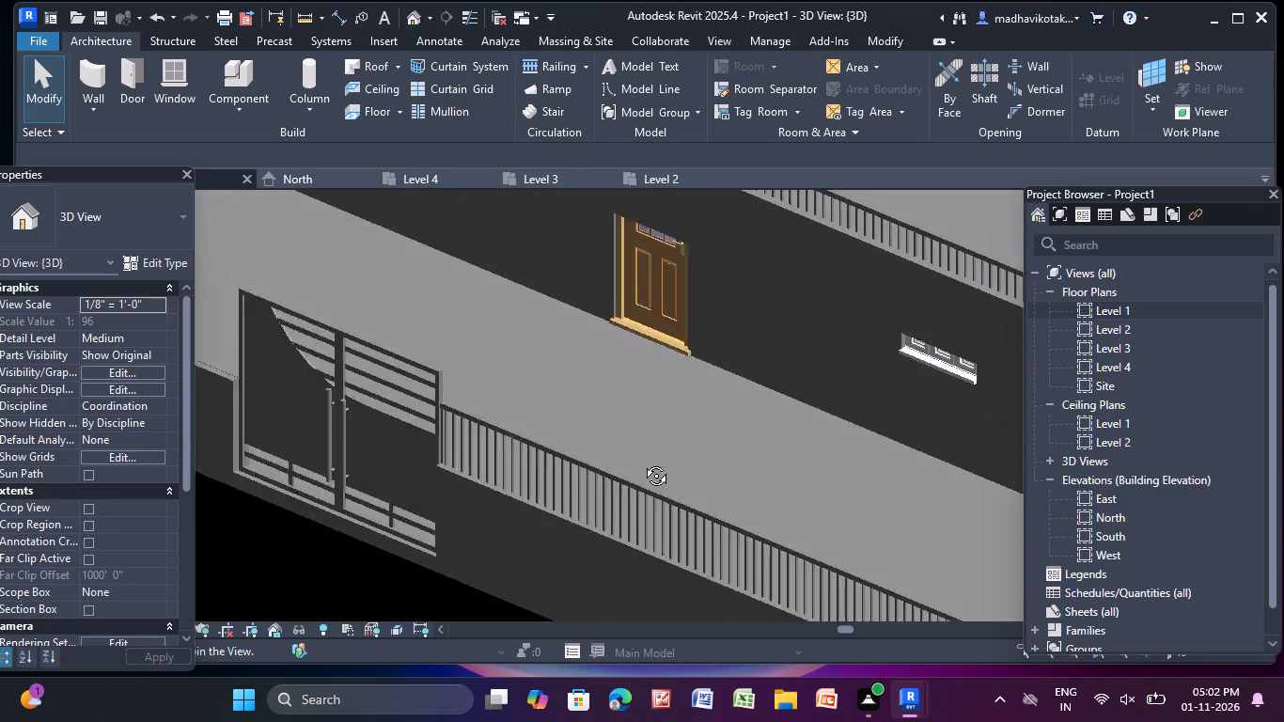
{"action": "middle_click_drag", "start_coordinate": [642, 462], "coordinate": [657, 463], "text": "shift"}
{"action": "scroll", "coordinate": [680, 463], "scroll_direction": "down", "scroll_amount": 4}
{"action": "middle_click_drag", "start_coordinate": [693, 457], "coordinate": [783, 249]}
{"action": "middle_click_drag", "start_coordinate": [771, 399], "coordinate": [740, 371], "text": "shift"}
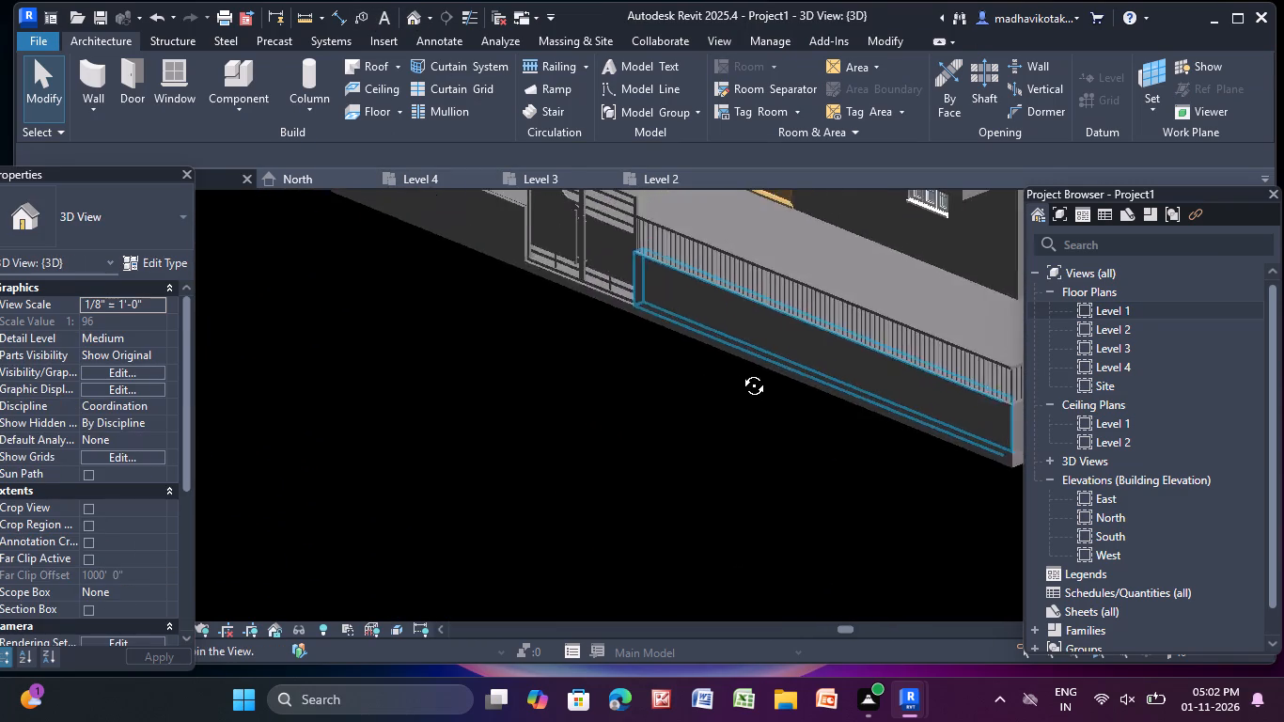
{"action": "middle_click_drag", "start_coordinate": [740, 371], "coordinate": [853, 337], "text": "shift"}
{"action": "scroll", "coordinate": [813, 420], "scroll_direction": "down", "scroll_amount": 5}
{"action": "middle_click_drag", "start_coordinate": [811, 495], "coordinate": [806, 494]}
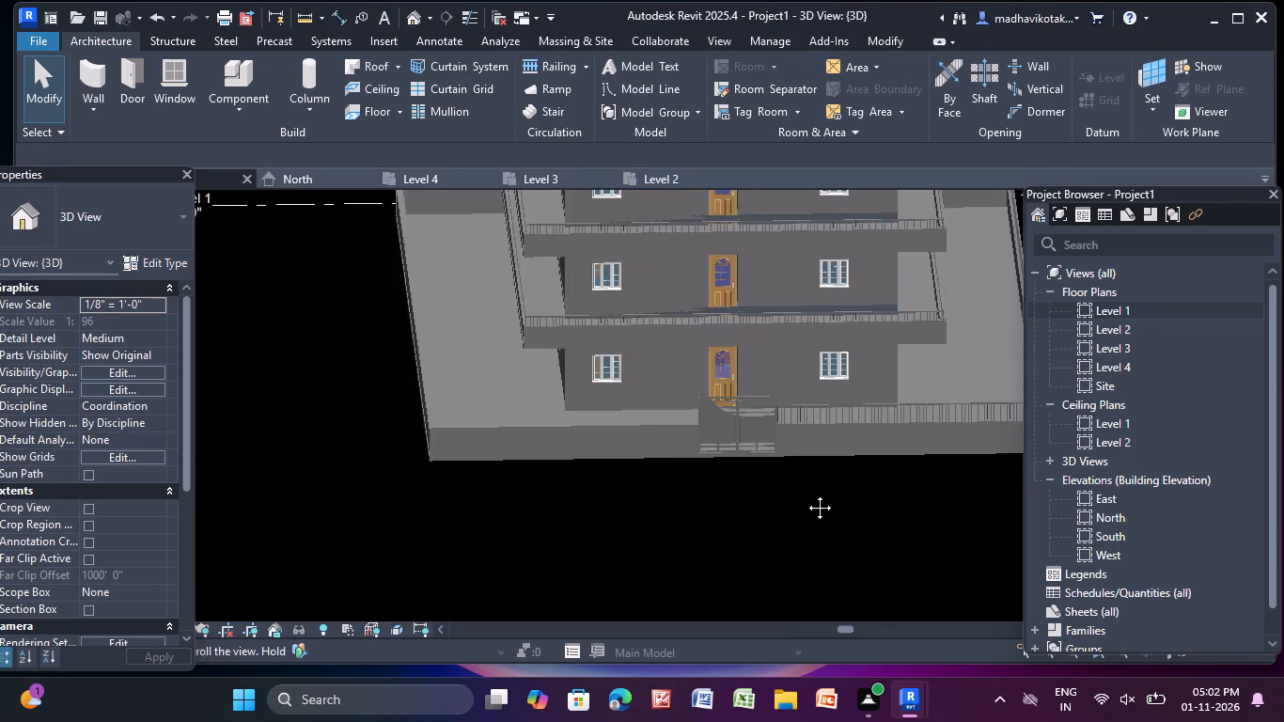
{"action": "middle_click_drag", "start_coordinate": [806, 494], "coordinate": [704, 427]}
{"action": "scroll", "coordinate": [761, 400], "scroll_direction": "up", "scroll_amount": 4}
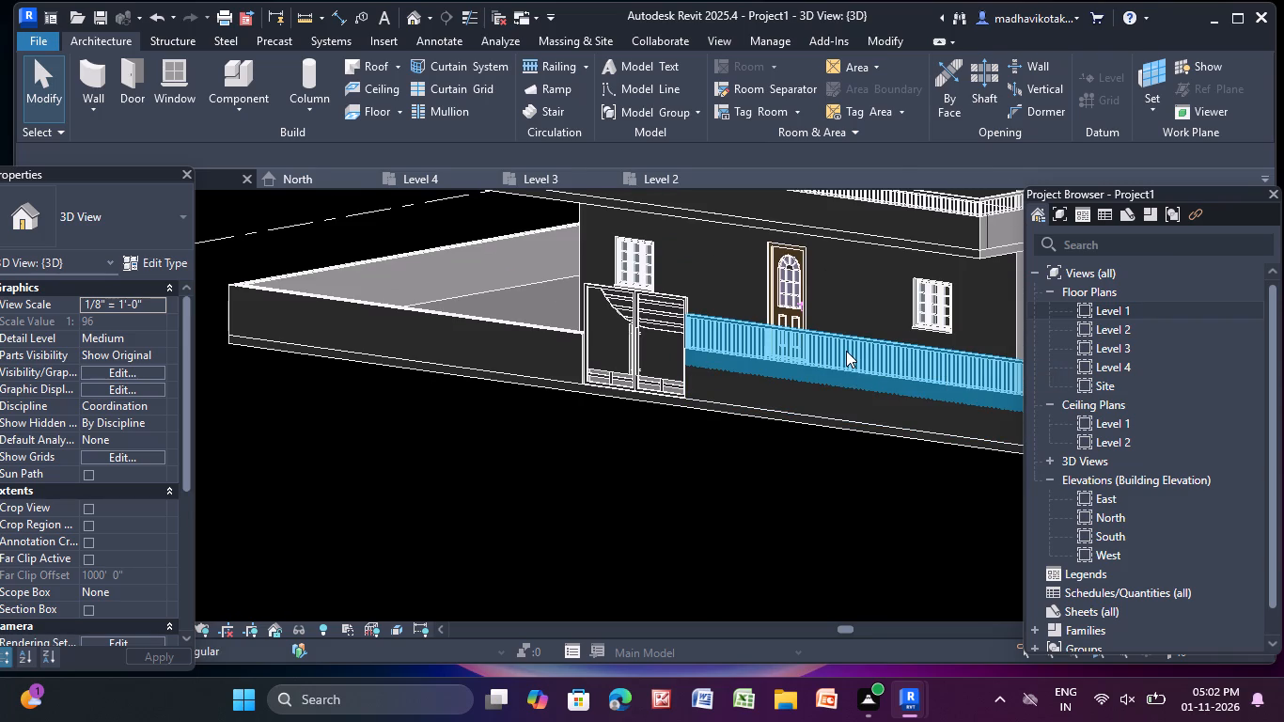
{"action": "scroll", "coordinate": [732, 515], "scroll_direction": "down", "scroll_amount": 4}
{"action": "middle_click_drag", "start_coordinate": [732, 516], "coordinate": [592, 513]}
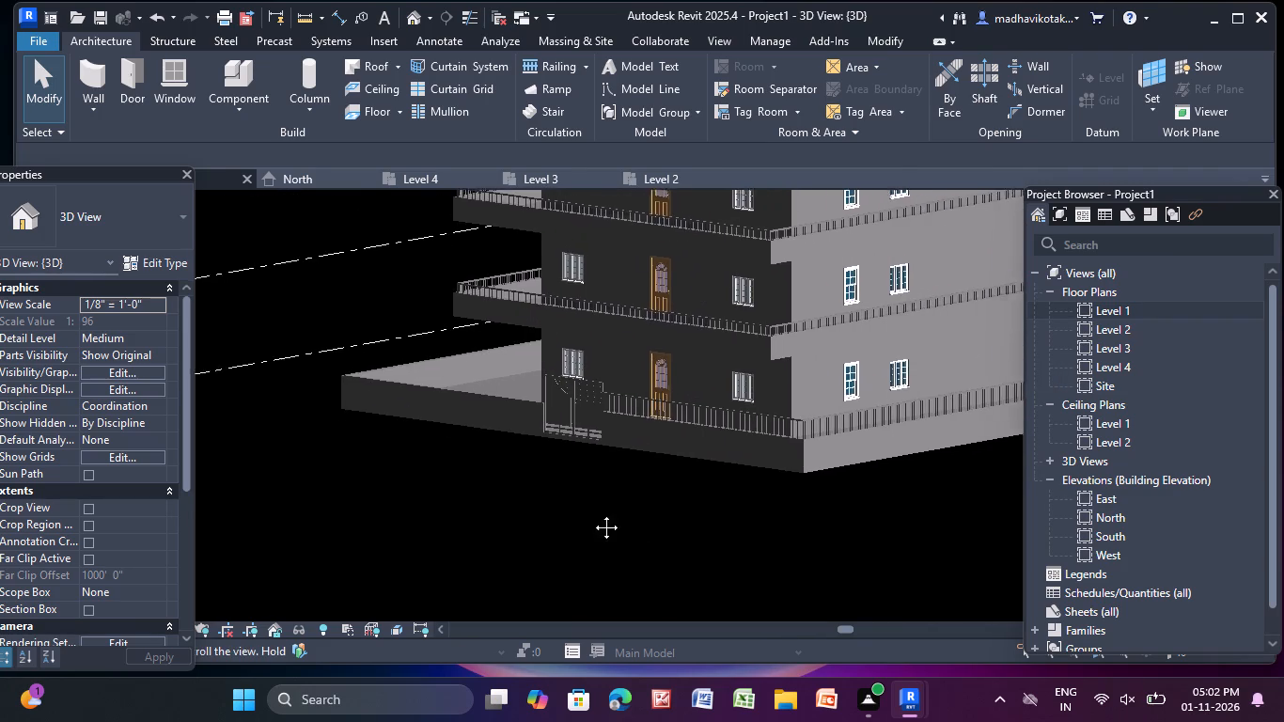
{"action": "middle_click_drag", "start_coordinate": [592, 513], "coordinate": [530, 479]}
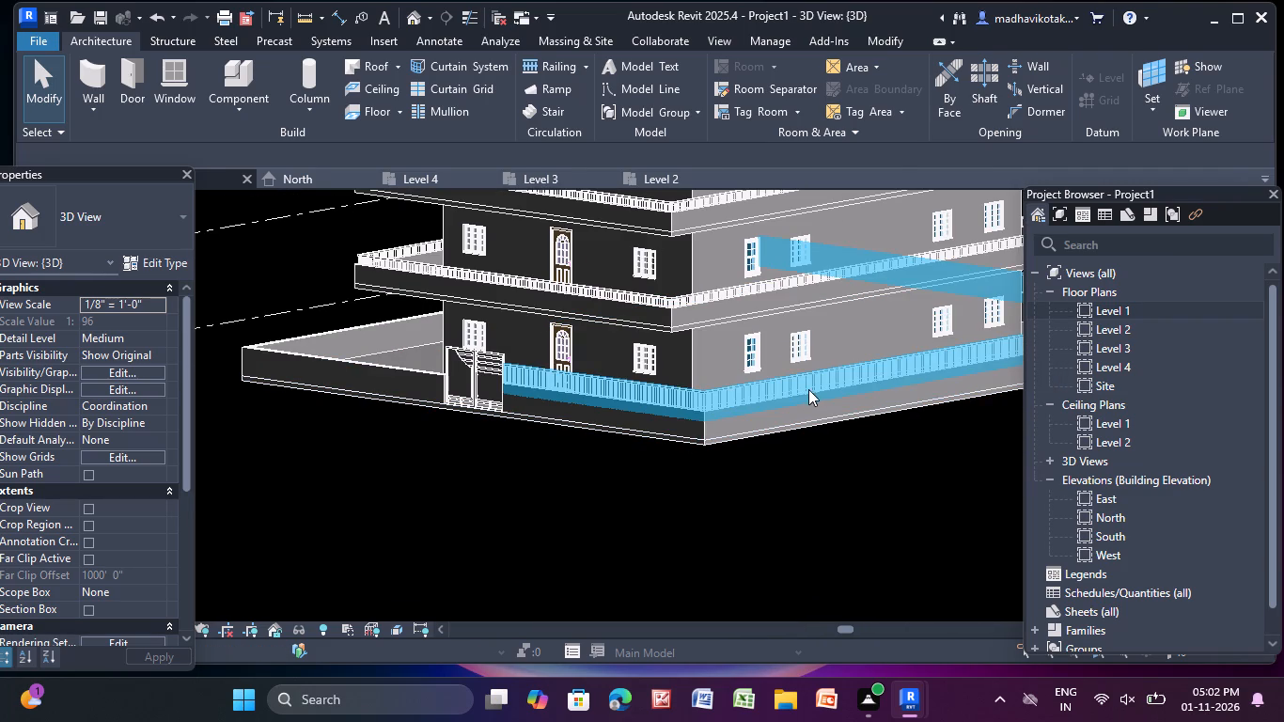
{"action": "middle_click_drag", "start_coordinate": [807, 390], "coordinate": [572, 465]}
{"action": "middle_click_drag", "start_coordinate": [797, 447], "coordinate": [732, 470]}
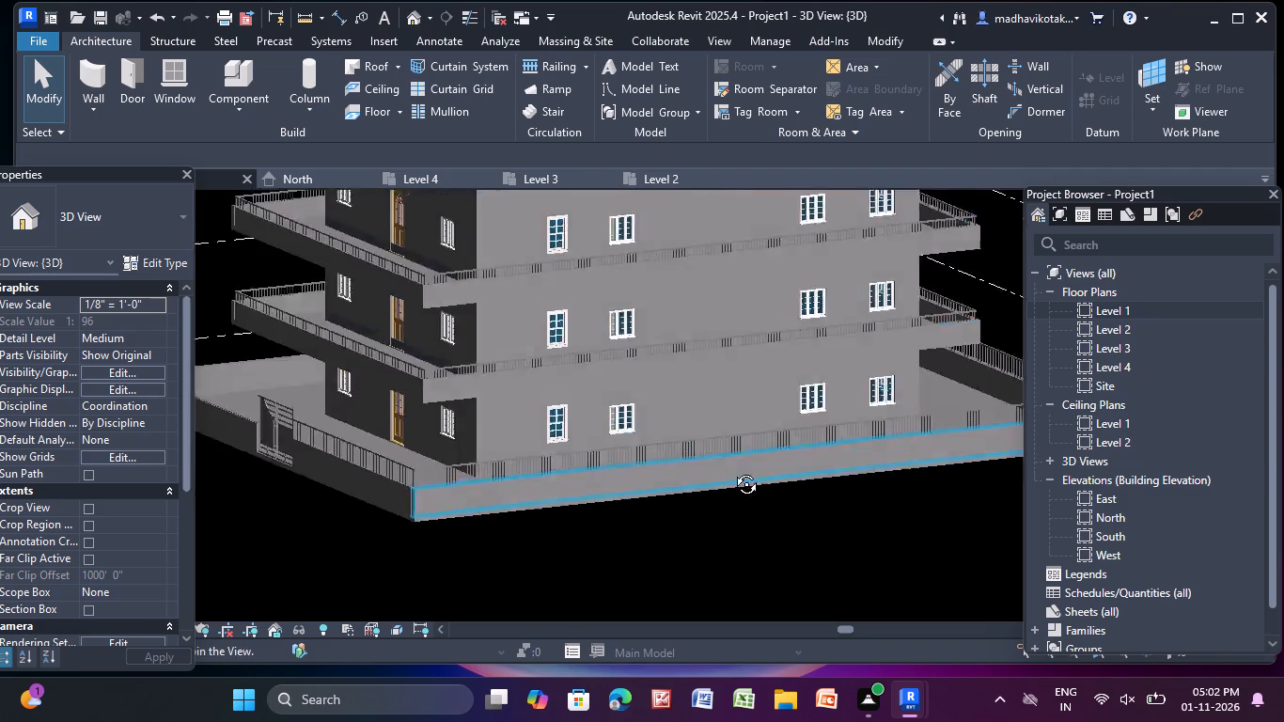
{"action": "middle_click_drag", "start_coordinate": [732, 470], "coordinate": [411, 428]}
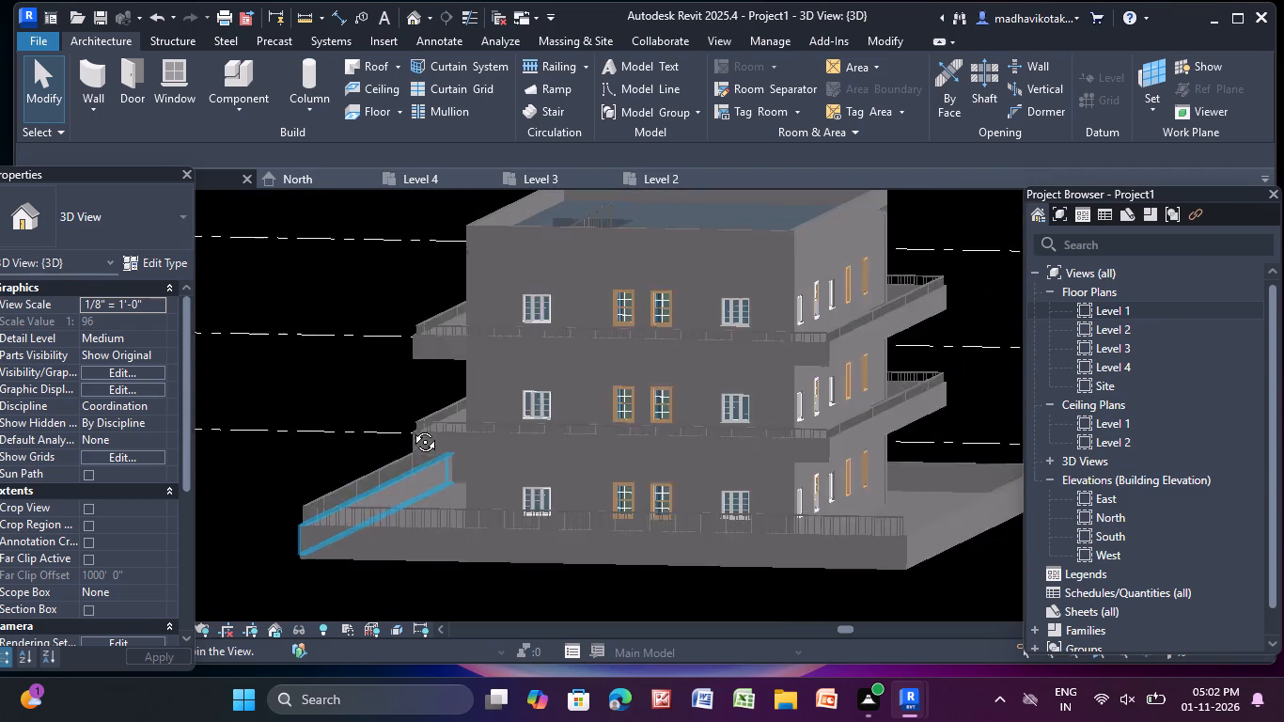
{"action": "middle_click_drag", "start_coordinate": [411, 428], "coordinate": [321, 415]}
{"action": "scroll", "coordinate": [636, 420], "scroll_direction": "down", "scroll_amount": 3}
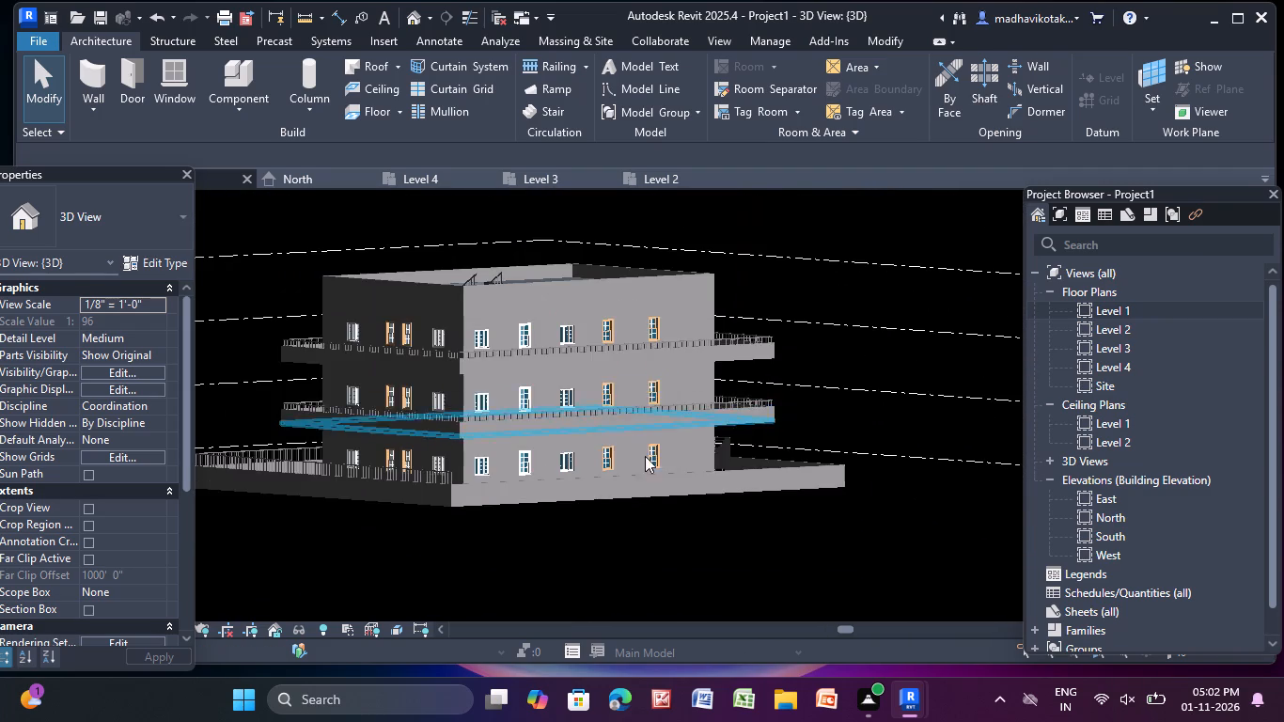
{"action": "middle_click_drag", "start_coordinate": [731, 532], "coordinate": [556, 582], "text": "shift"}
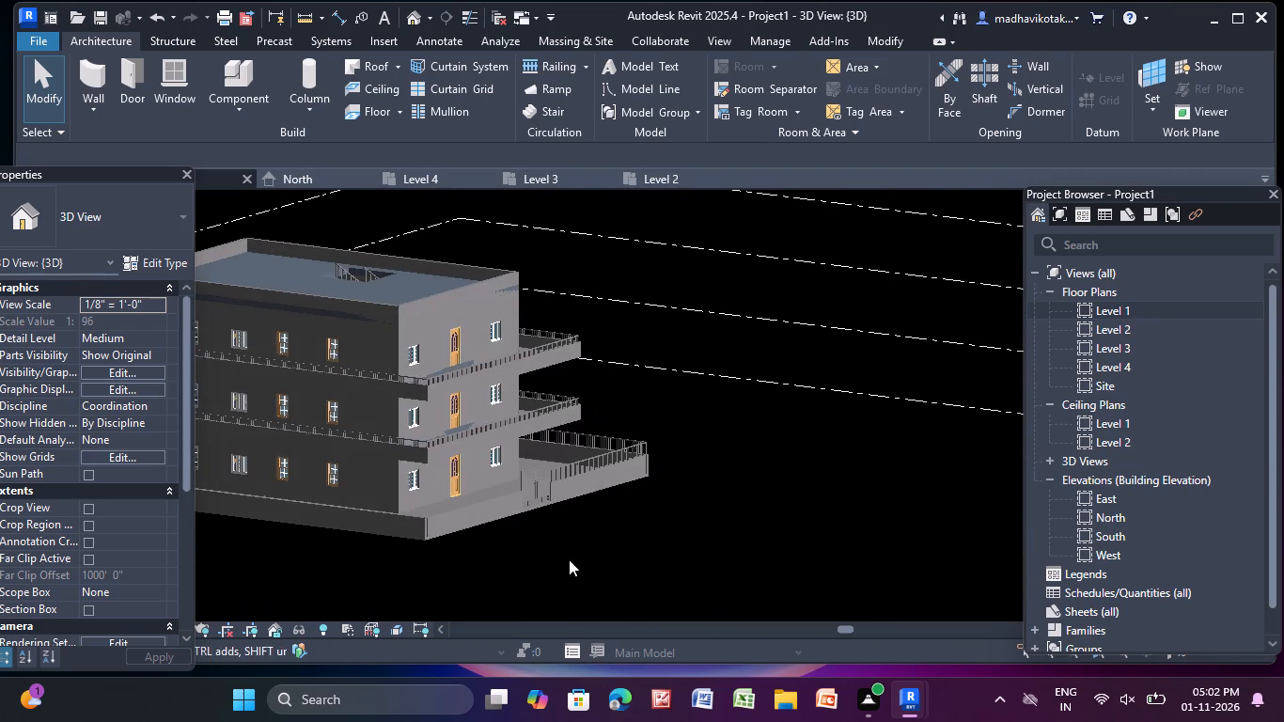
{"action": "middle_click_drag", "start_coordinate": [568, 556], "coordinate": [762, 481]}
In the Level 1 plan, set the Base Offset of the boundary railing west of the gate to 2' 0".
{"action": "double_click", "coordinate": [1139, 313]}
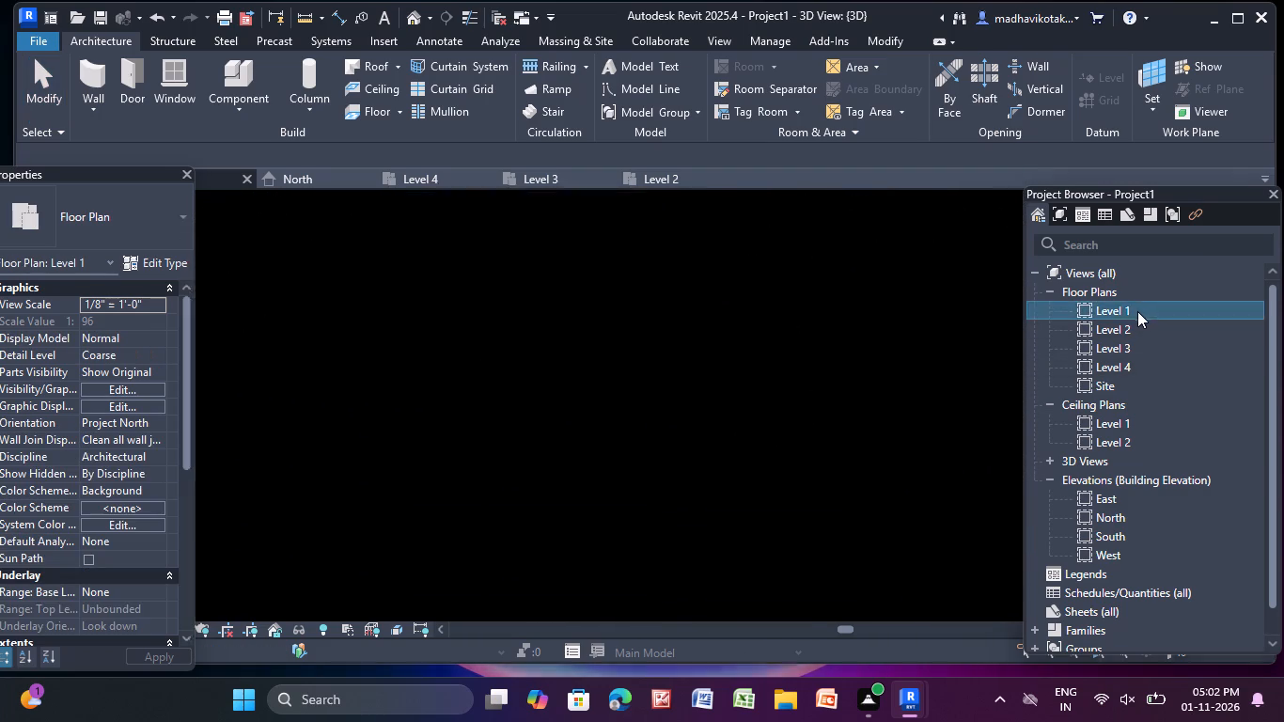
{"action": "scroll", "coordinate": [665, 363], "scroll_direction": "down", "scroll_amount": 19}
{"action": "scroll", "coordinate": [659, 355], "scroll_direction": "up", "scroll_amount": 1}
{"action": "middle_click_drag", "start_coordinate": [658, 355], "coordinate": [774, 384]}
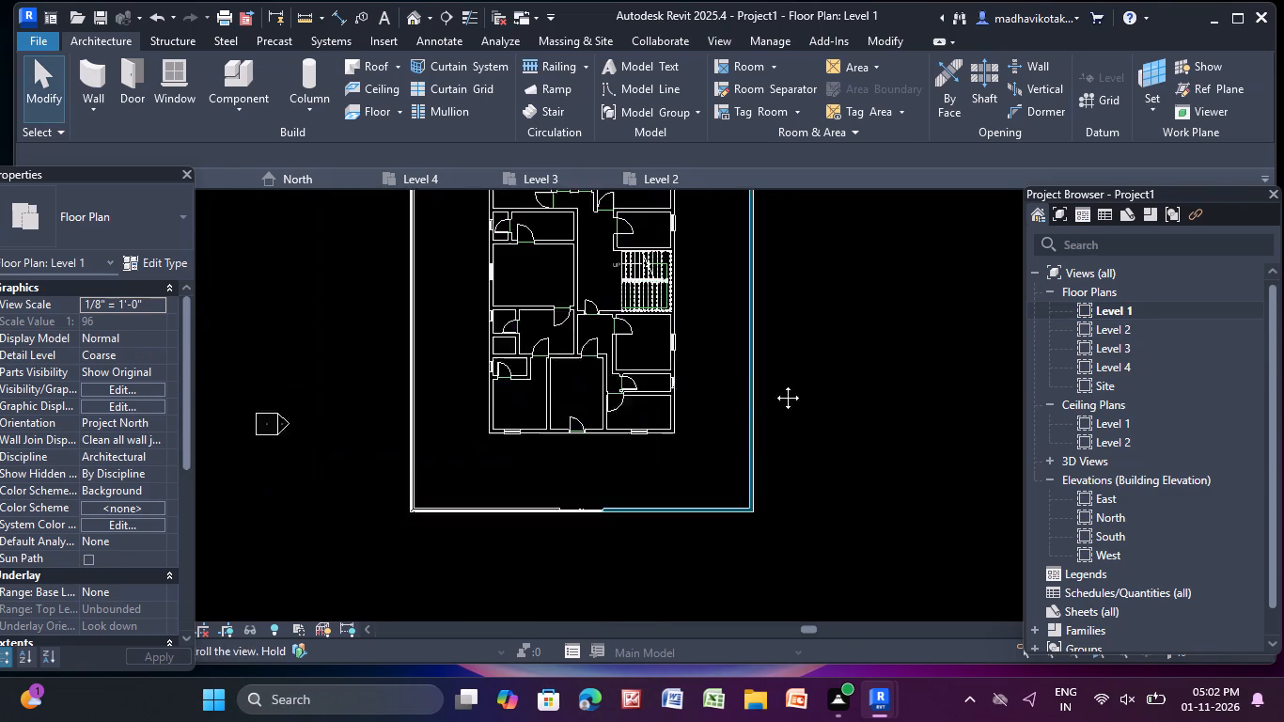
{"action": "middle_click_drag", "start_coordinate": [774, 384], "coordinate": [787, 391]}
{"action": "scroll", "coordinate": [407, 605], "scroll_direction": "up", "scroll_amount": 19}
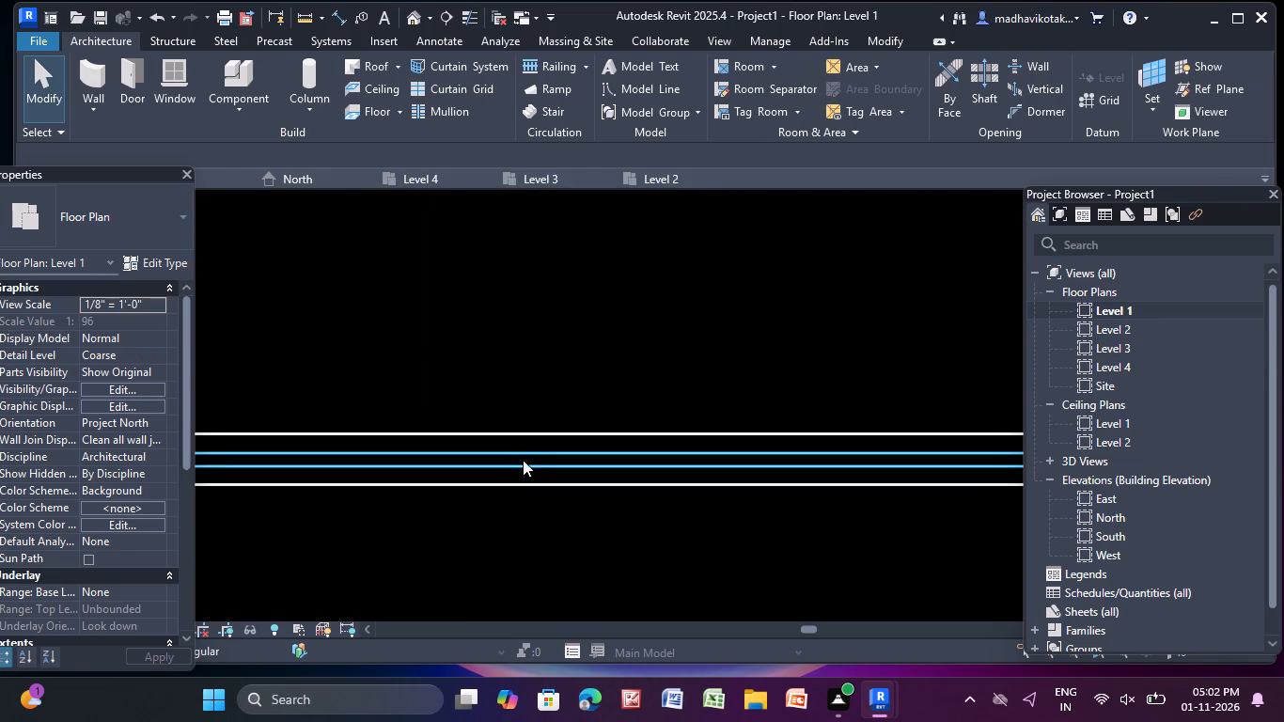
{"action": "left_click", "coordinate": [523, 460]}
{"action": "left_click", "coordinate": [132, 322]}
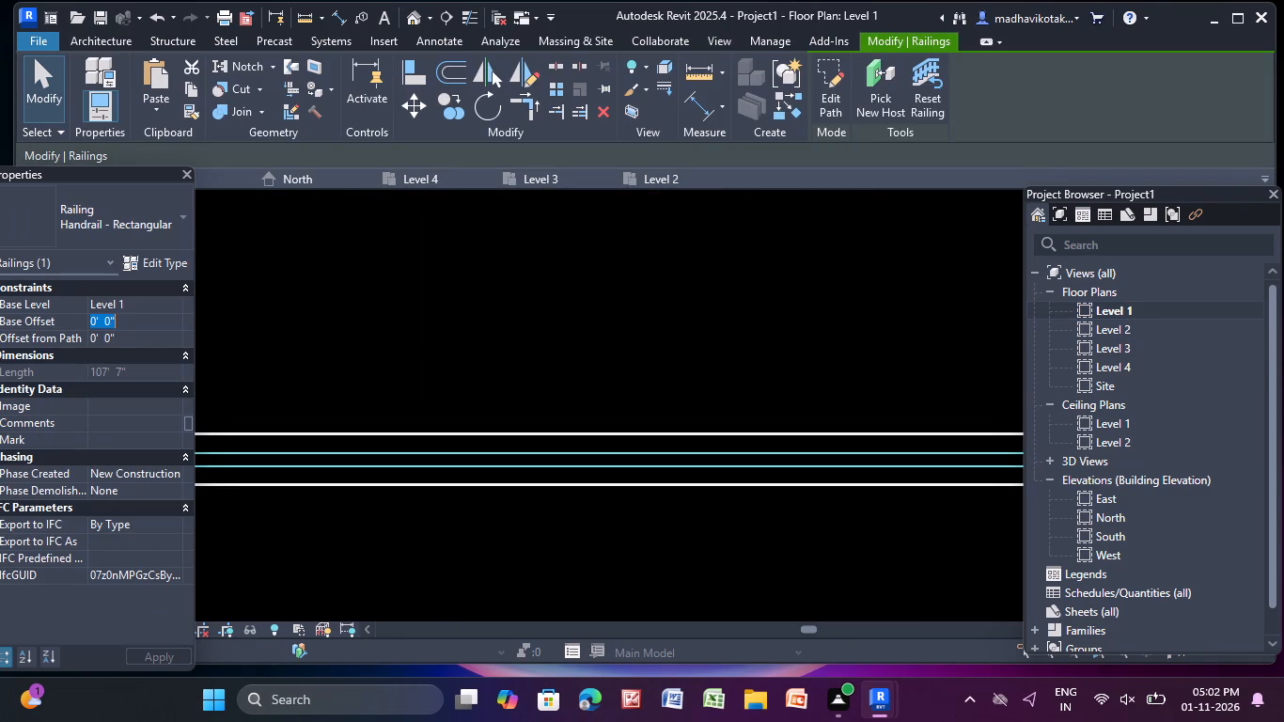
{"action": "key", "text": "BackSpace"}
{"action": "type", "text": "2'"}
{"action": "key", "text": "Return"}
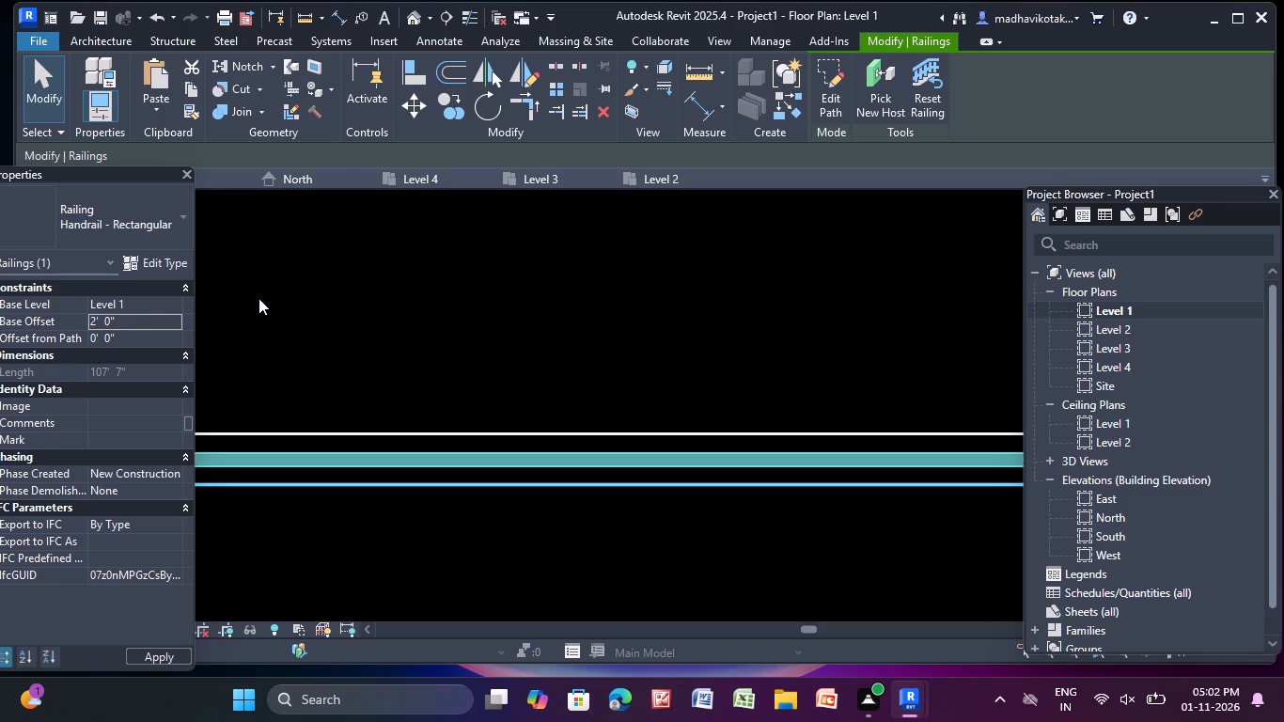
{"action": "left_click", "coordinate": [258, 298]}
{"action": "key", "text": "Escape"}
Examine the raised boundary railings, upper slabs and roof parapet around the building in 3D.
{"action": "scroll", "coordinate": [297, 303], "scroll_direction": "down", "scroll_amount": 3}
{"action": "scroll", "coordinate": [297, 305], "scroll_direction": "up", "scroll_amount": 1}
{"action": "scroll", "coordinate": [297, 305], "scroll_direction": "down", "scroll_amount": 13}
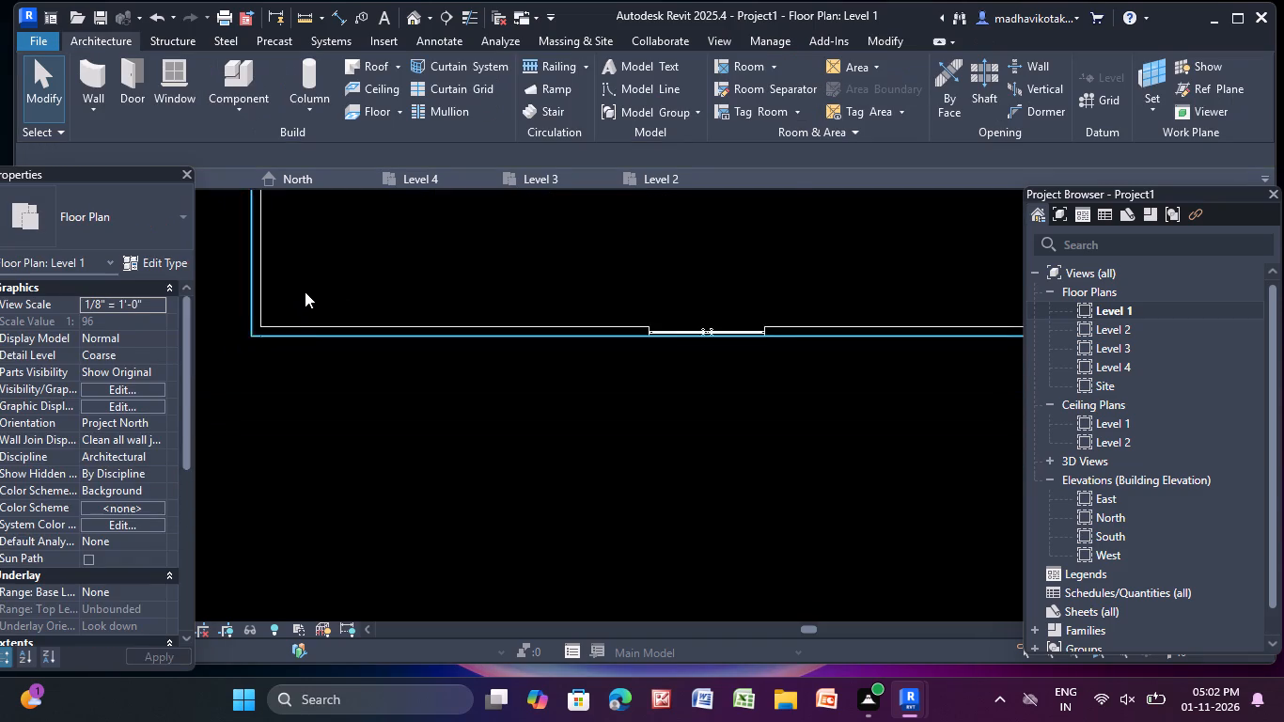
{"action": "scroll", "coordinate": [305, 291], "scroll_direction": "down", "scroll_amount": 2}
{"action": "middle_click_drag", "start_coordinate": [312, 295], "coordinate": [345, 575]}
{"action": "left_click", "coordinate": [414, 21]}
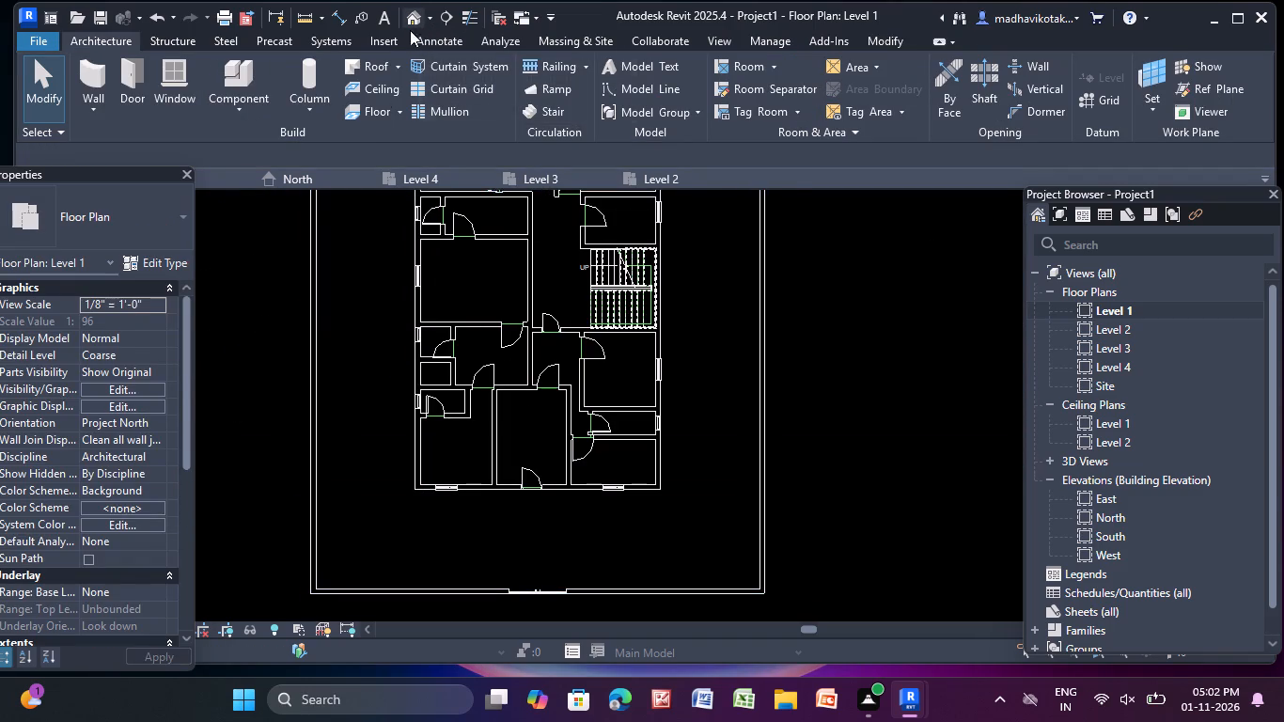
{"action": "middle_click_drag", "start_coordinate": [499, 487], "coordinate": [465, 487], "text": "shift"}
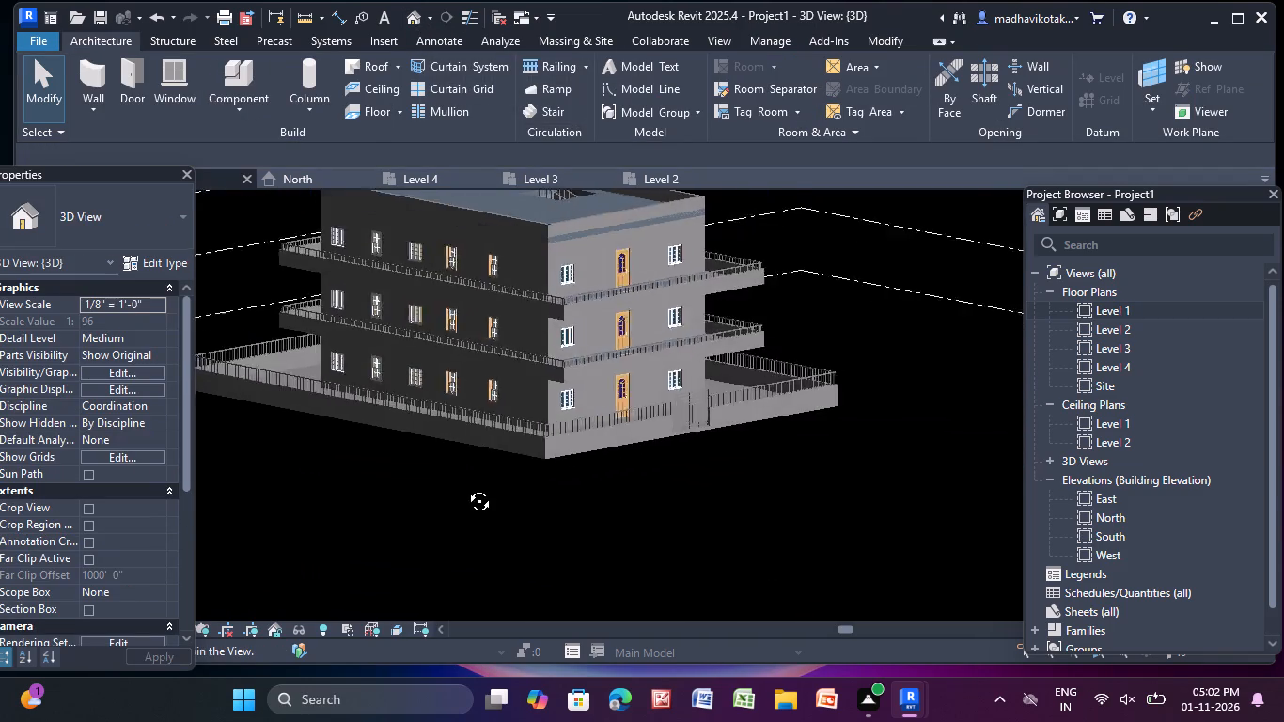
{"action": "middle_click_drag", "start_coordinate": [465, 487], "coordinate": [350, 423], "text": "shift"}
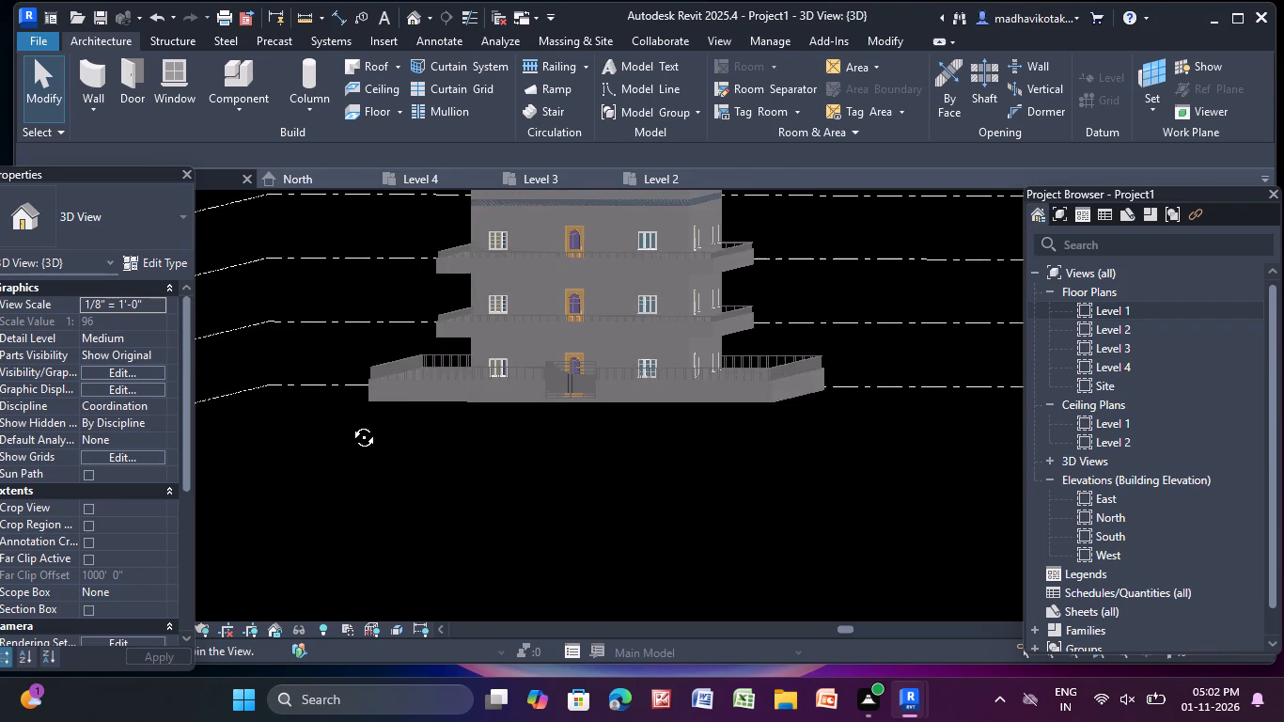
{"action": "middle_click_drag", "start_coordinate": [350, 423], "coordinate": [369, 440], "text": "shift"}
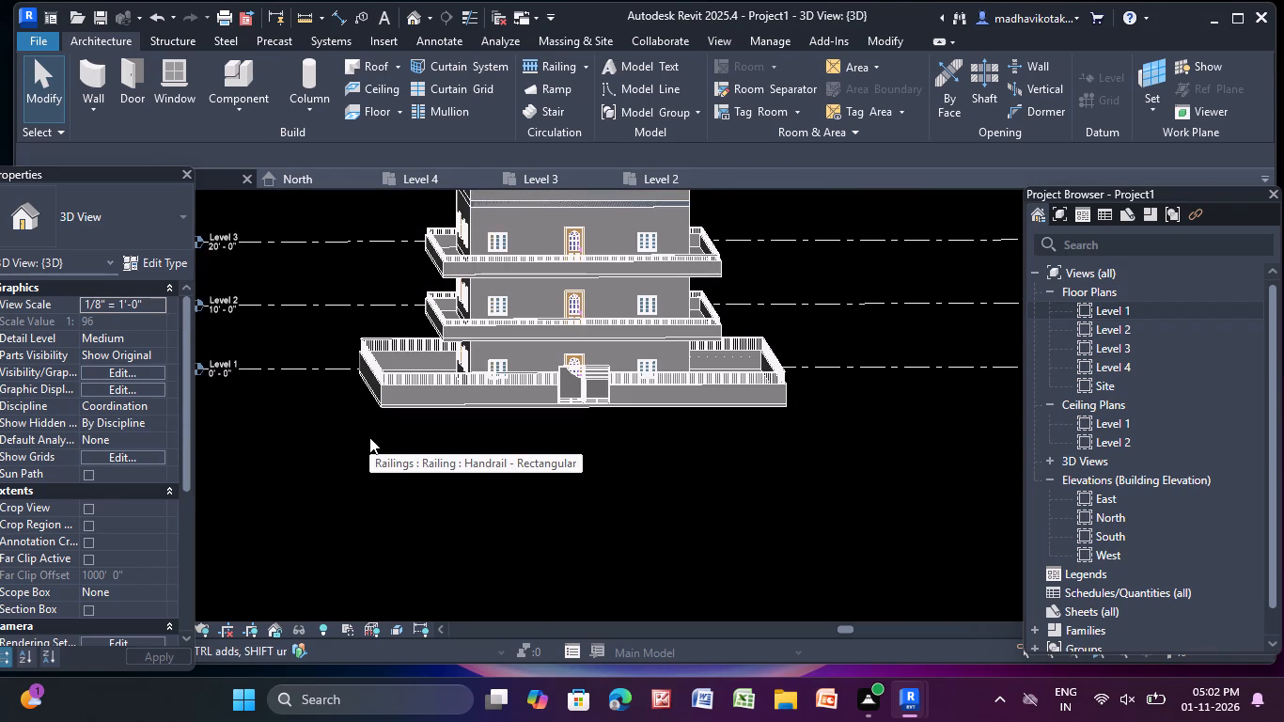
{"action": "middle_click_drag", "start_coordinate": [401, 416], "coordinate": [381, 484]}
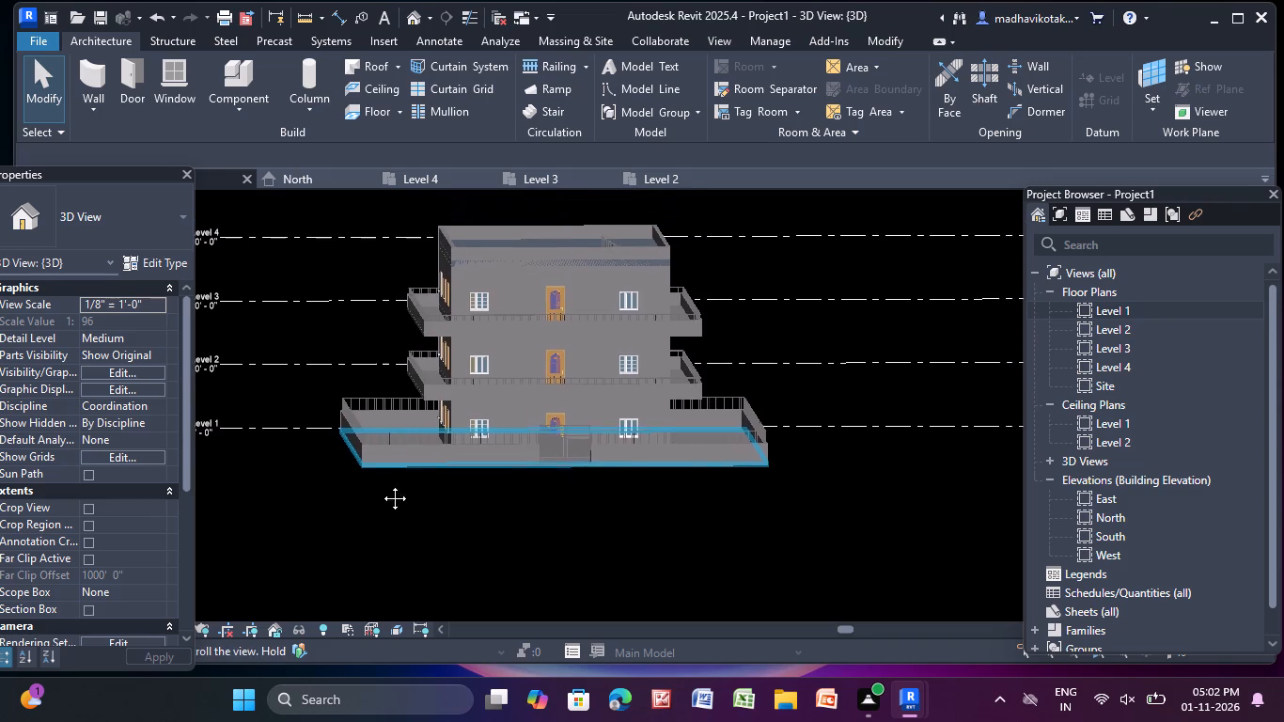
{"action": "middle_click_drag", "start_coordinate": [381, 484], "coordinate": [382, 486]}
{"action": "scroll", "coordinate": [563, 274], "scroll_direction": "up", "scroll_amount": 3}
{"action": "middle_click_drag", "start_coordinate": [559, 274], "coordinate": [532, 366]}
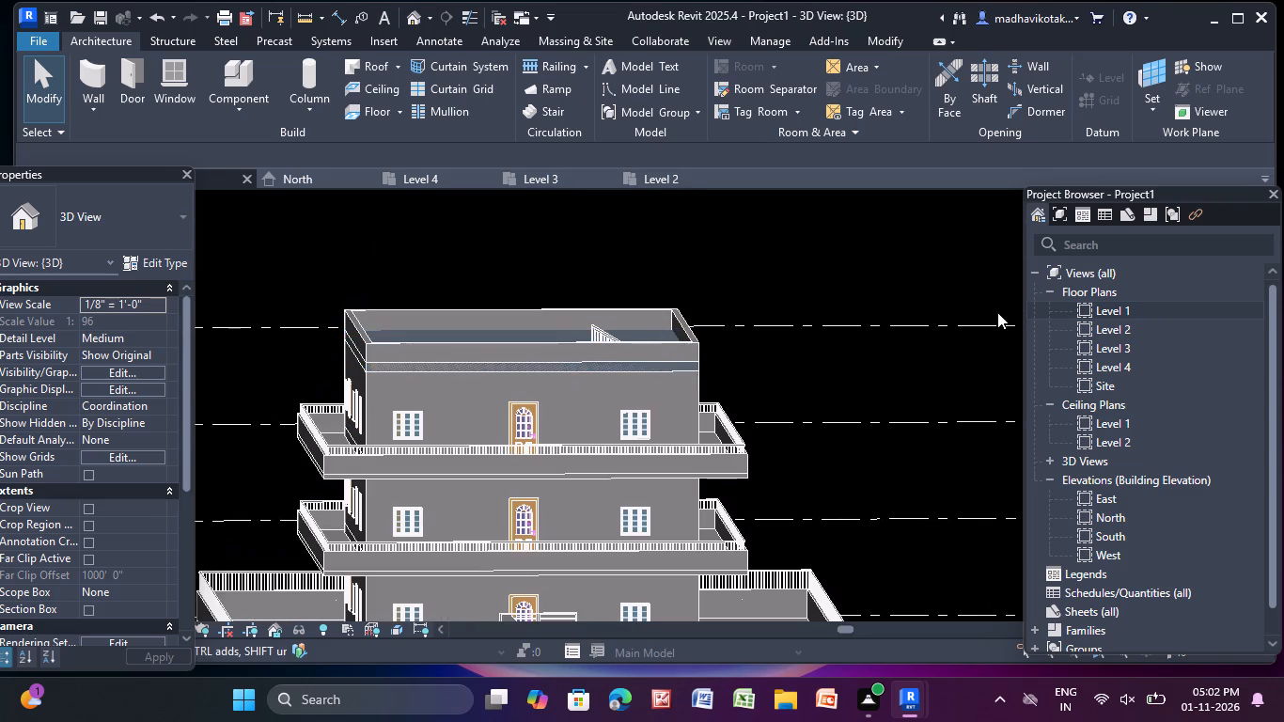
In the Level 4 plan, create a Handrail - Rectangular railing with a rectangular path along the parapet wall centrelines.
{"action": "double_click", "coordinate": [1130, 369]}
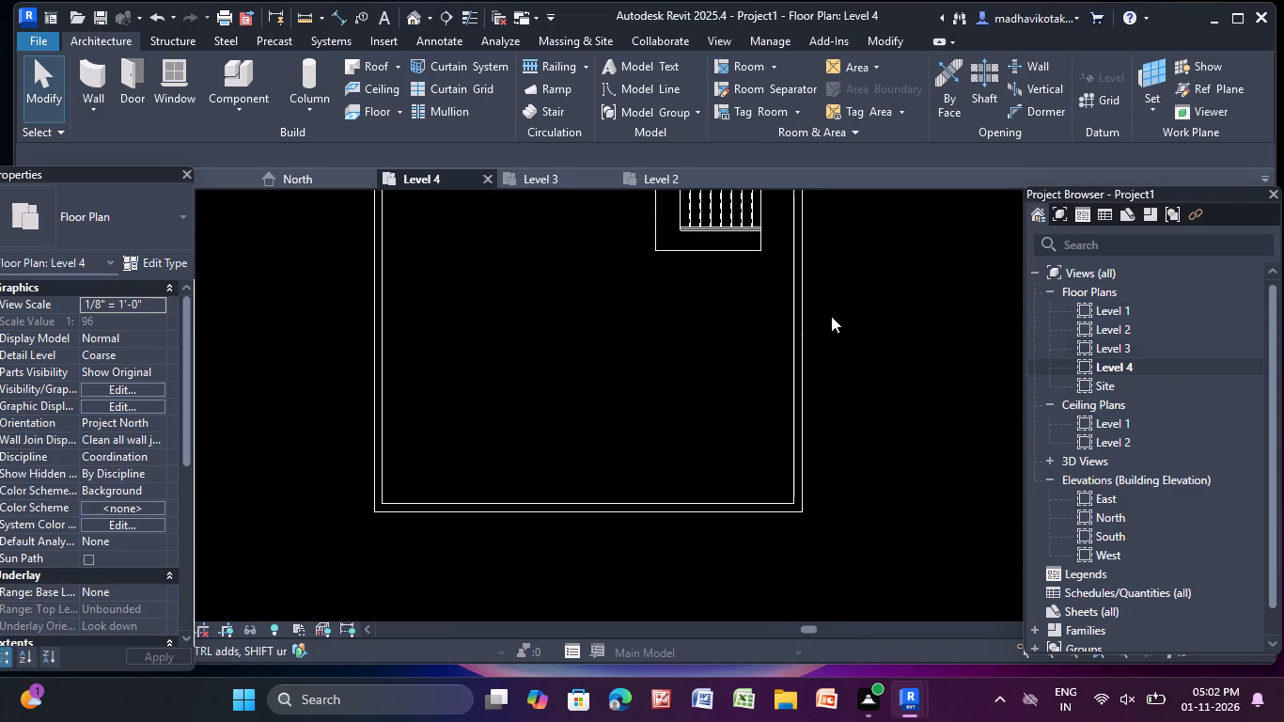
{"action": "scroll", "coordinate": [800, 322], "scroll_direction": "down", "scroll_amount": 5}
{"action": "middle_click_drag", "start_coordinate": [792, 338], "coordinate": [739, 454]}
{"action": "middle_click_drag", "start_coordinate": [609, 297], "coordinate": [554, 380]}
{"action": "scroll", "coordinate": [485, 296], "scroll_direction": "up", "scroll_amount": 5}
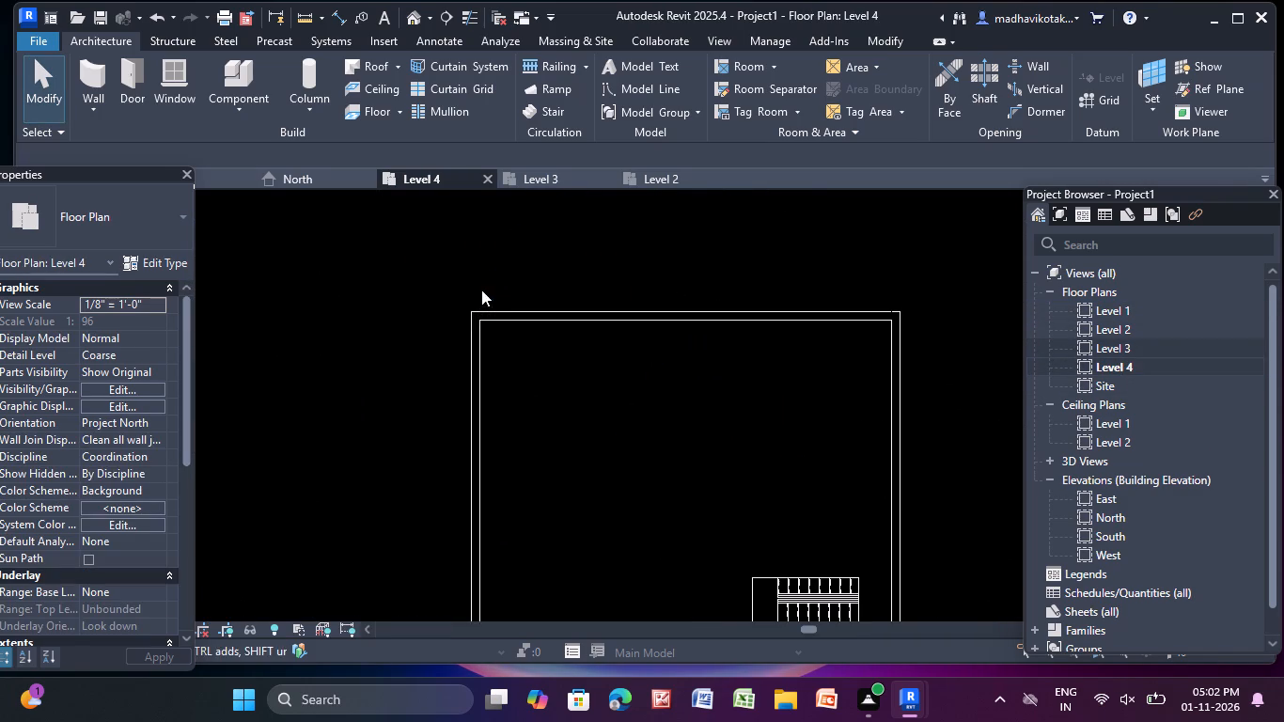
{"action": "middle_click_drag", "start_coordinate": [579, 354], "coordinate": [462, 307]}
{"action": "scroll", "coordinate": [472, 289], "scroll_direction": "down", "scroll_amount": 2}
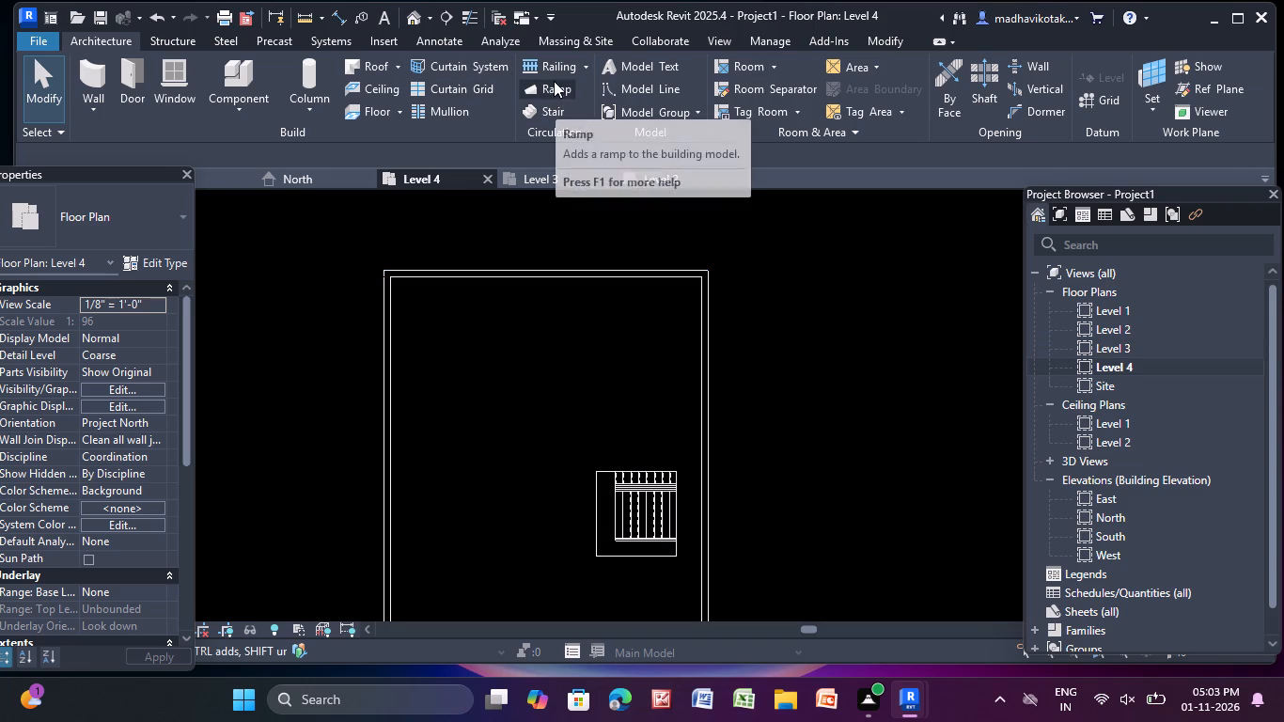
{"action": "left_click", "coordinate": [555, 71]}
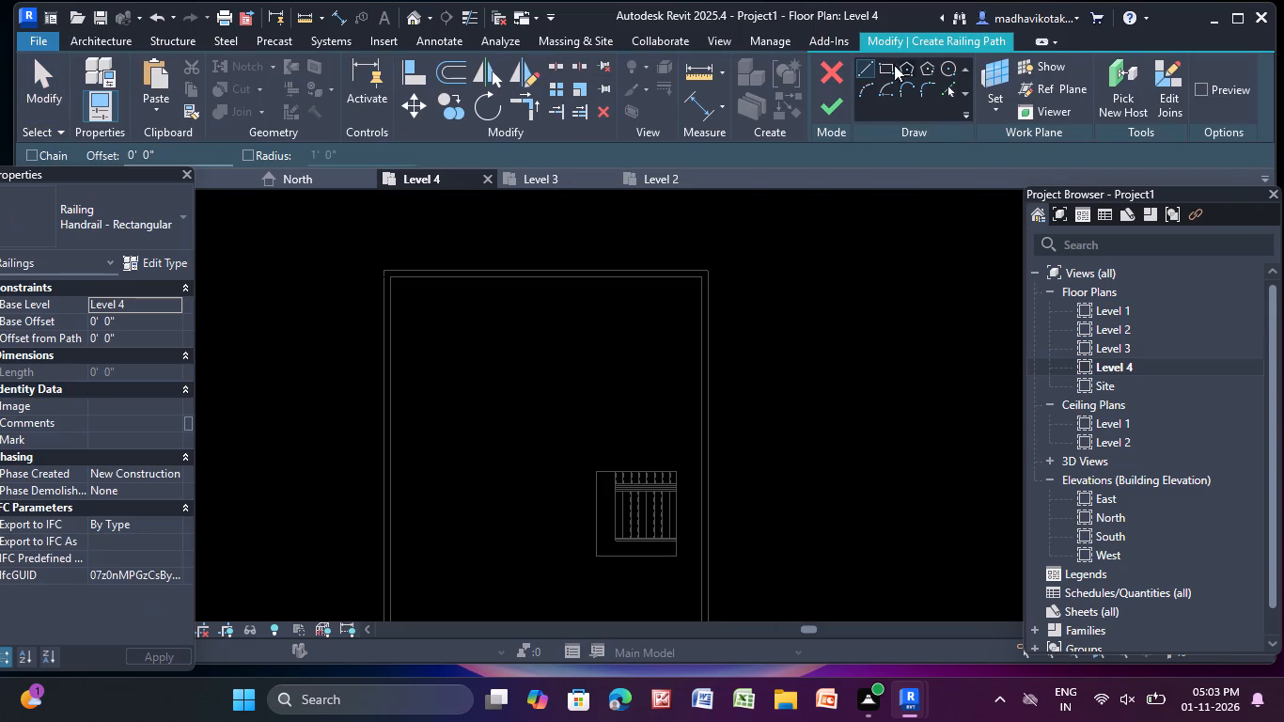
{"action": "left_click", "coordinate": [890, 71]}
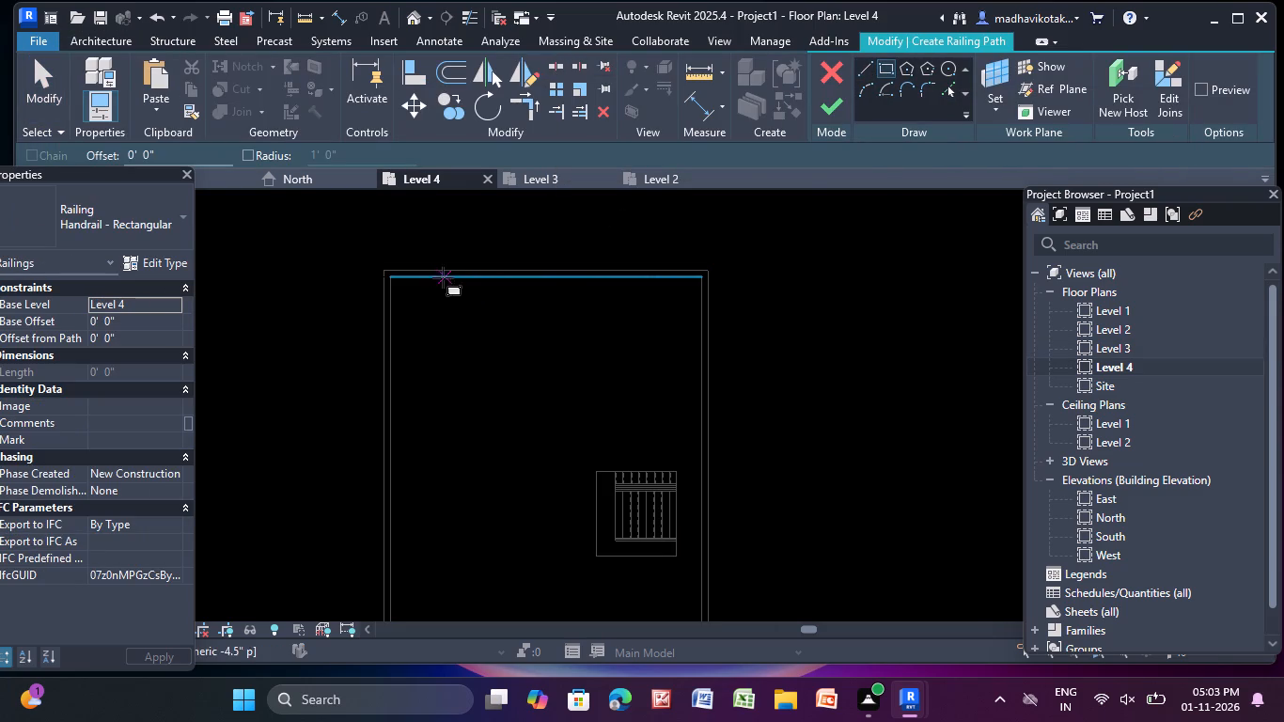
{"action": "scroll", "coordinate": [369, 265], "scroll_direction": "up", "scroll_amount": 9}
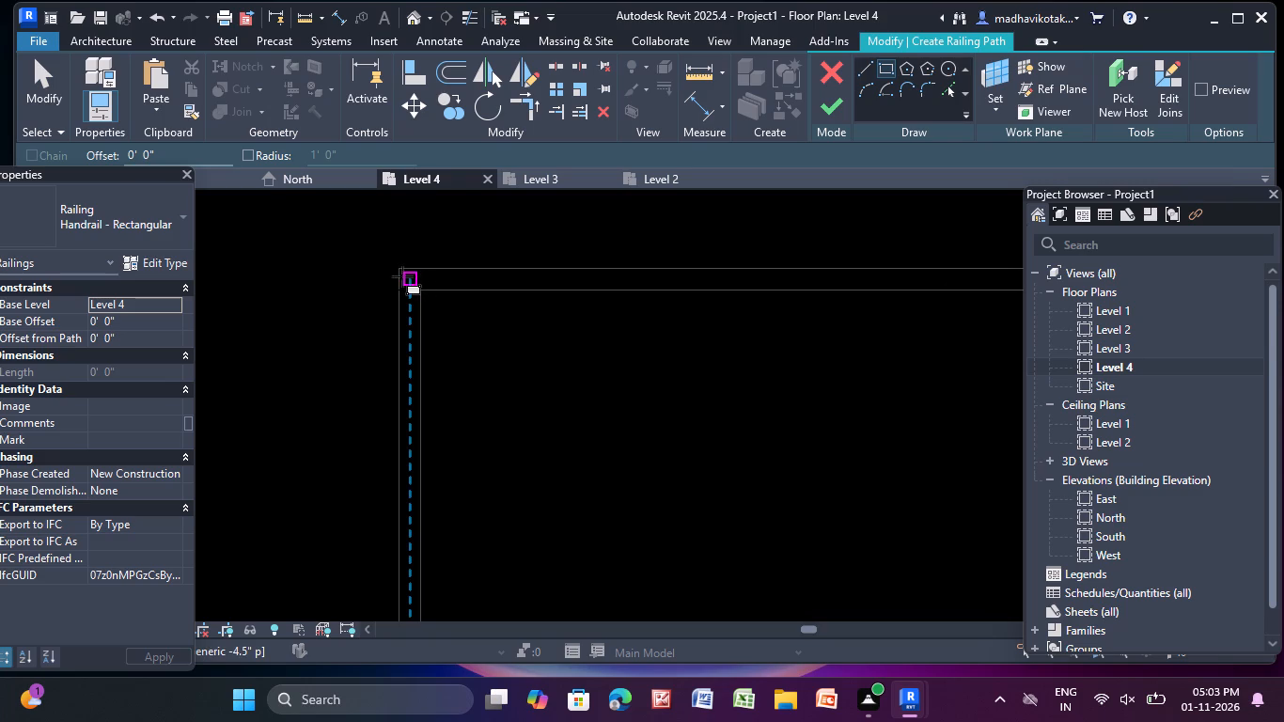
{"action": "left_click", "coordinate": [412, 276]}
{"action": "scroll", "coordinate": [876, 510], "scroll_direction": "down", "scroll_amount": 3}
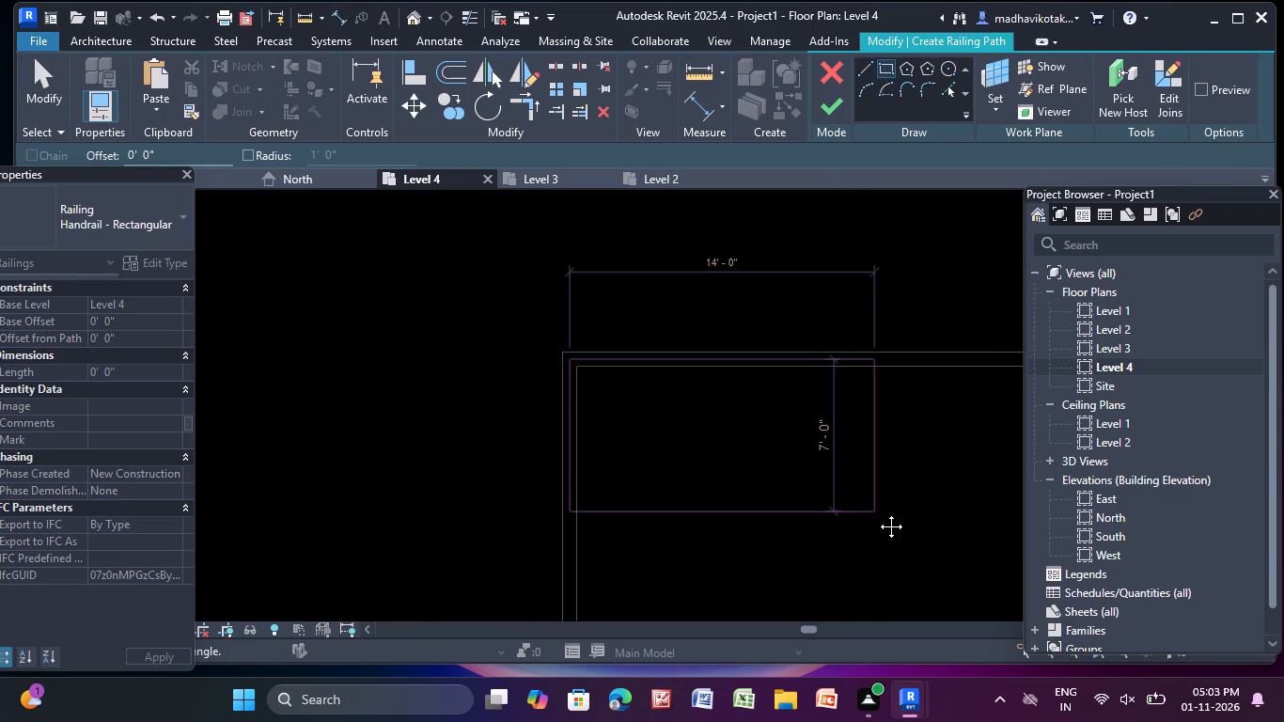
{"action": "middle_click_drag", "start_coordinate": [877, 512], "coordinate": [510, 90]}
{"action": "middle_click_drag", "start_coordinate": [864, 554], "coordinate": [791, 329]}
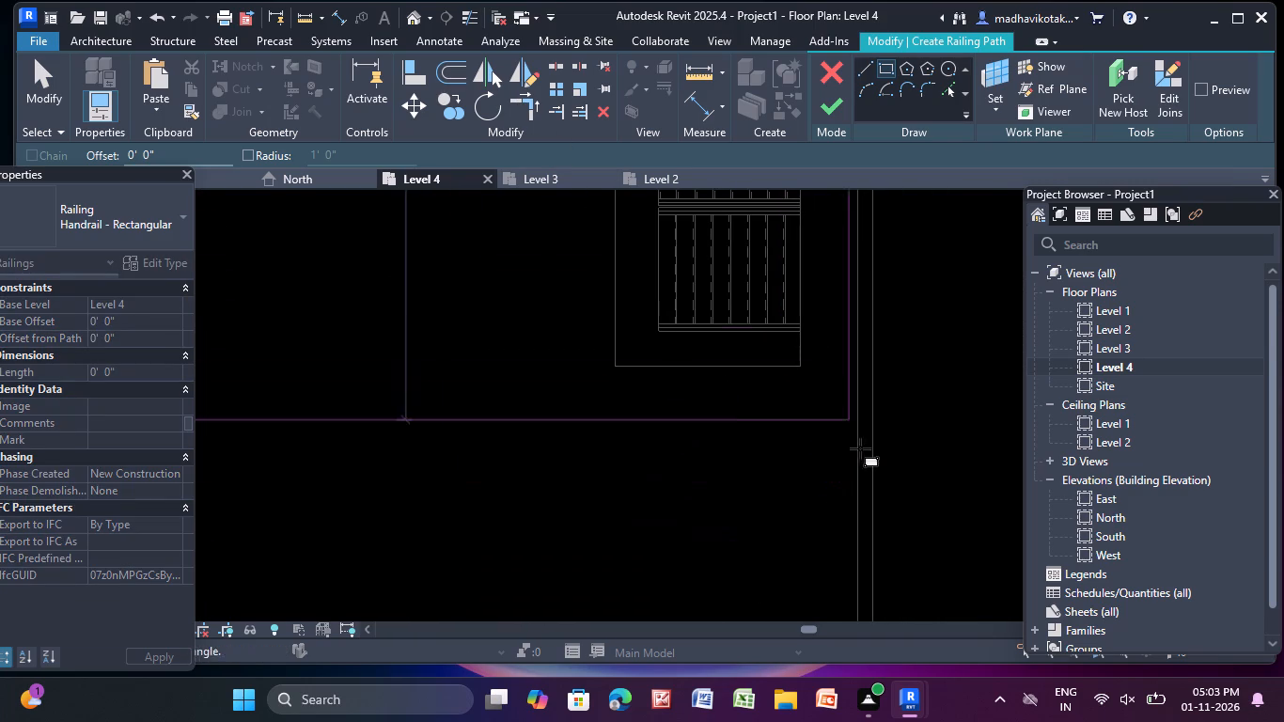
{"action": "middle_click_drag", "start_coordinate": [855, 546], "coordinate": [761, 157]}
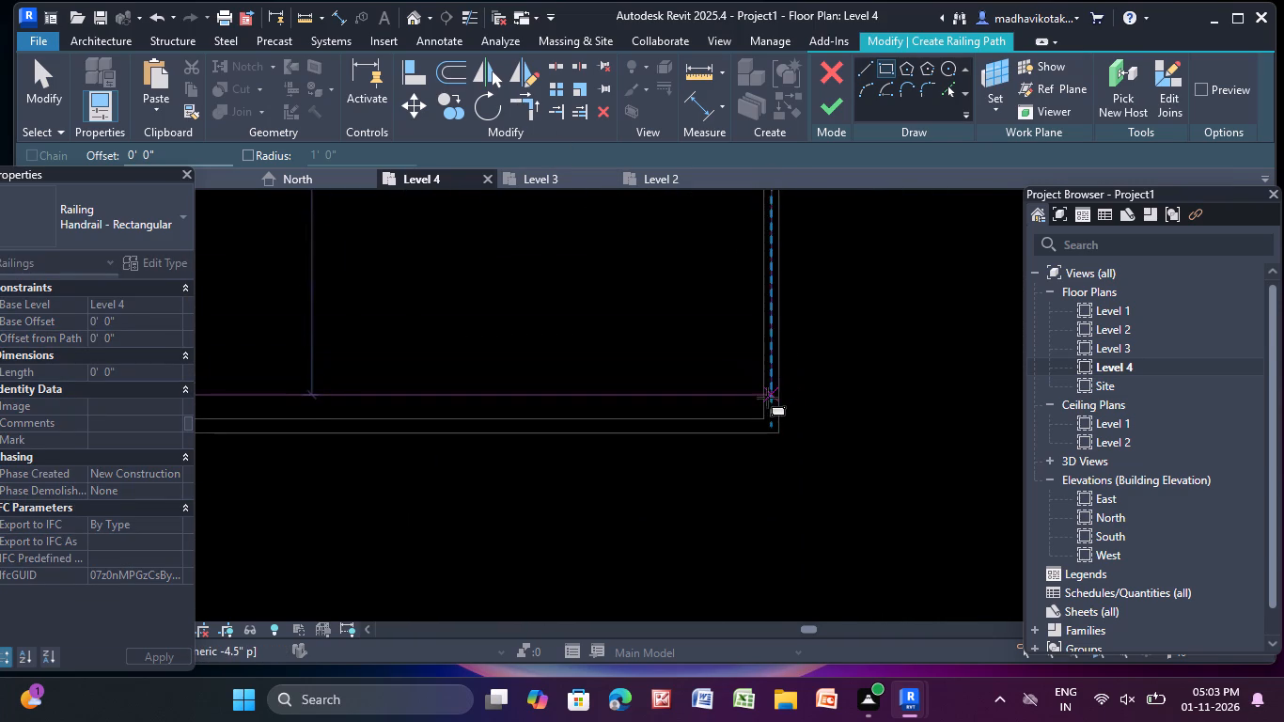
{"action": "scroll", "coordinate": [764, 414], "scroll_direction": "up", "scroll_amount": 4}
{"action": "left_click", "coordinate": [777, 435]}
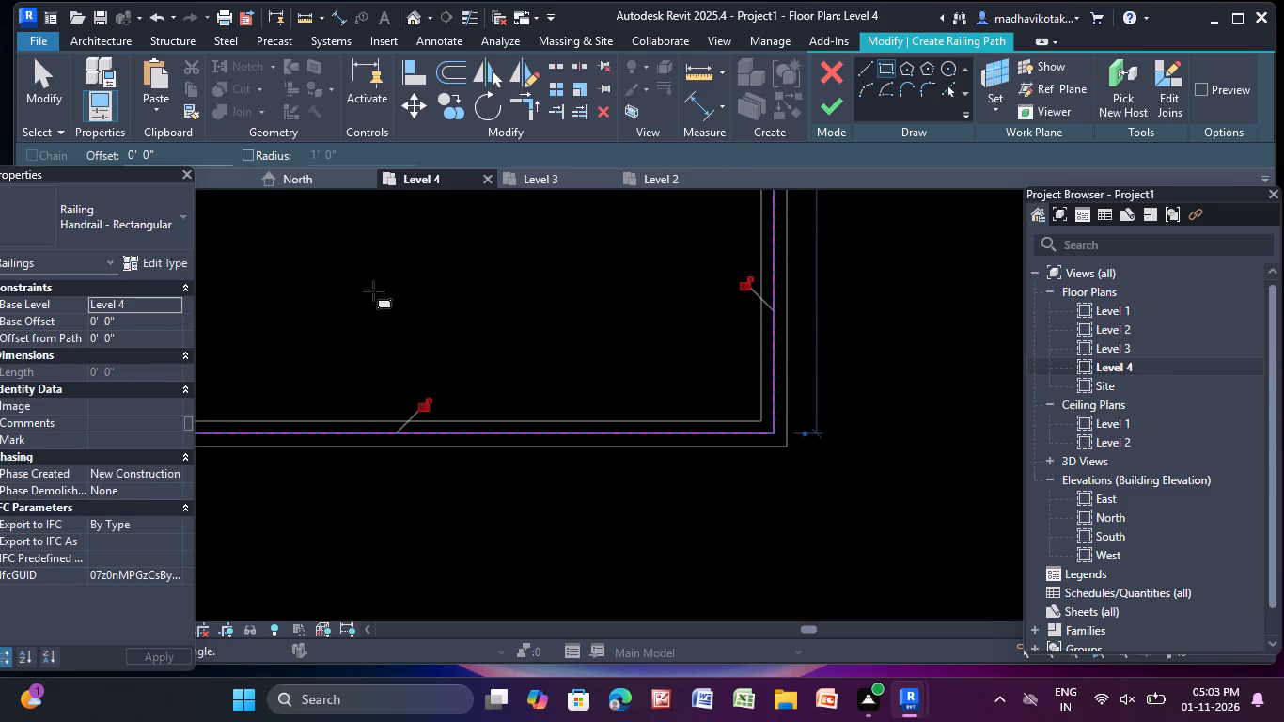
{"action": "left_click", "coordinate": [837, 119]}
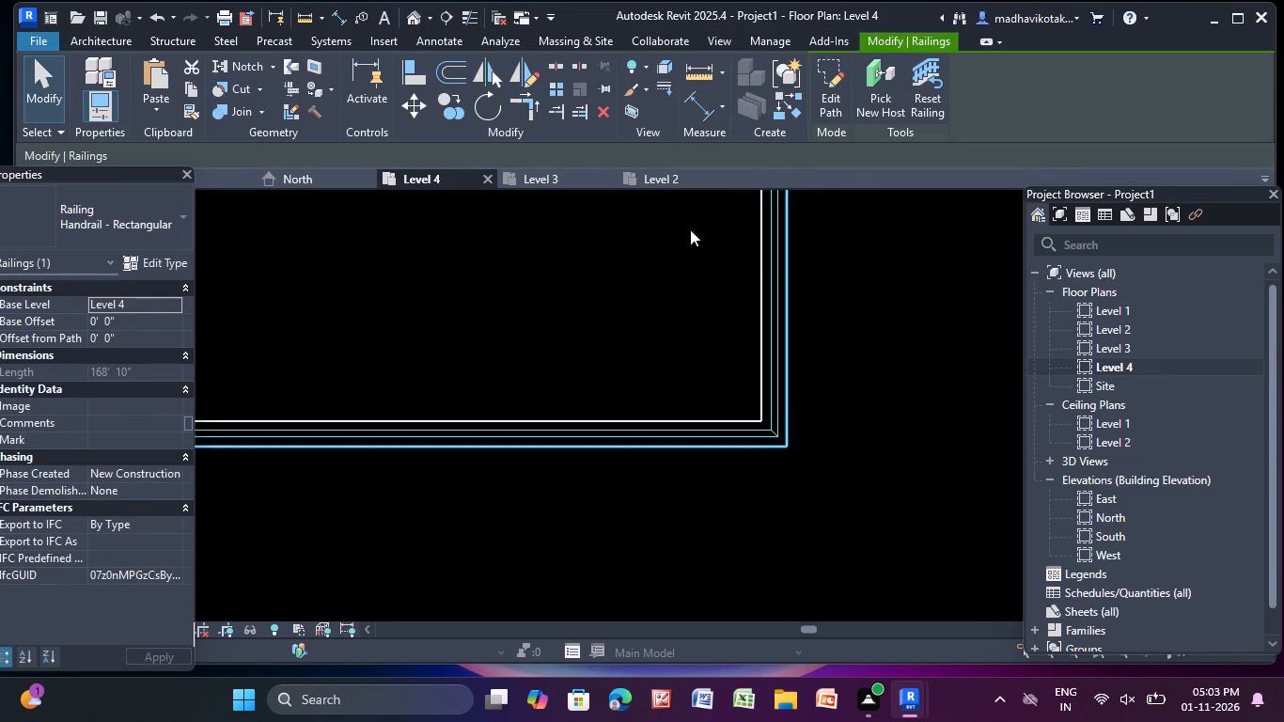
{"action": "key", "text": "Escape"}
Set the Level 4 parapet railing's Base Offset to 3' 0".
{"action": "left_click", "coordinate": [418, 10]}
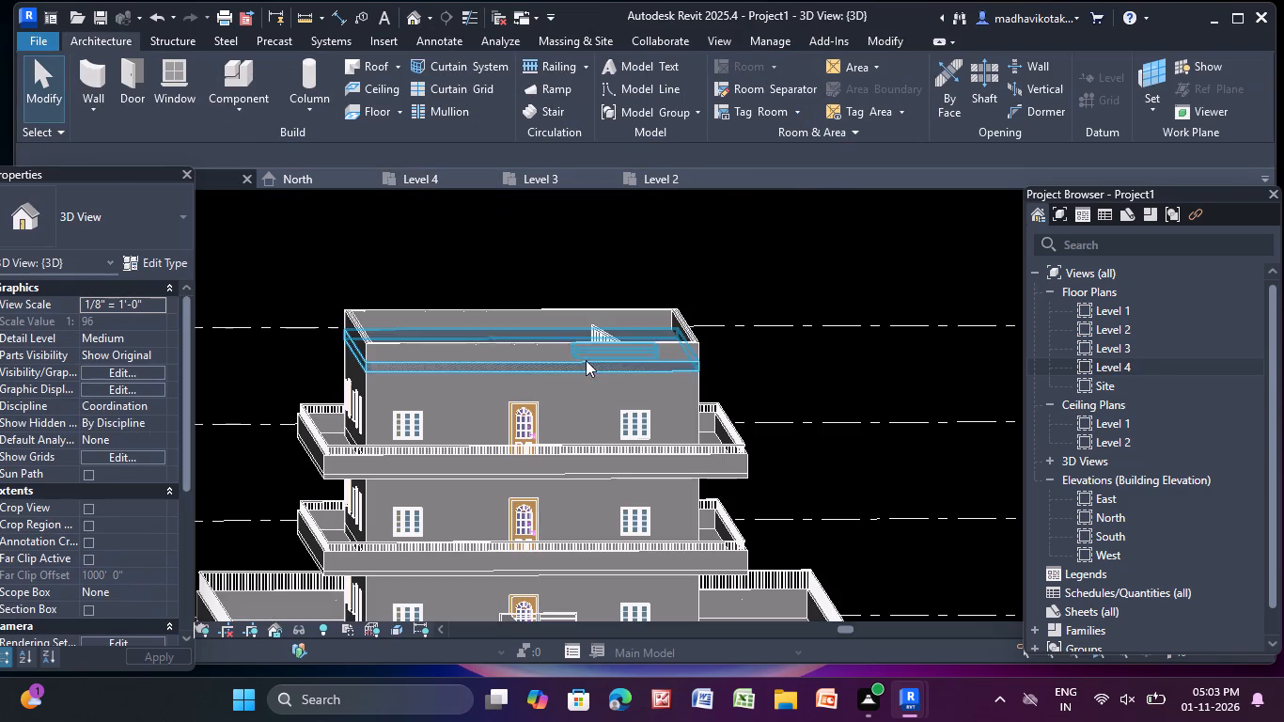
{"action": "scroll", "coordinate": [764, 305], "scroll_direction": "down", "scroll_amount": 1}
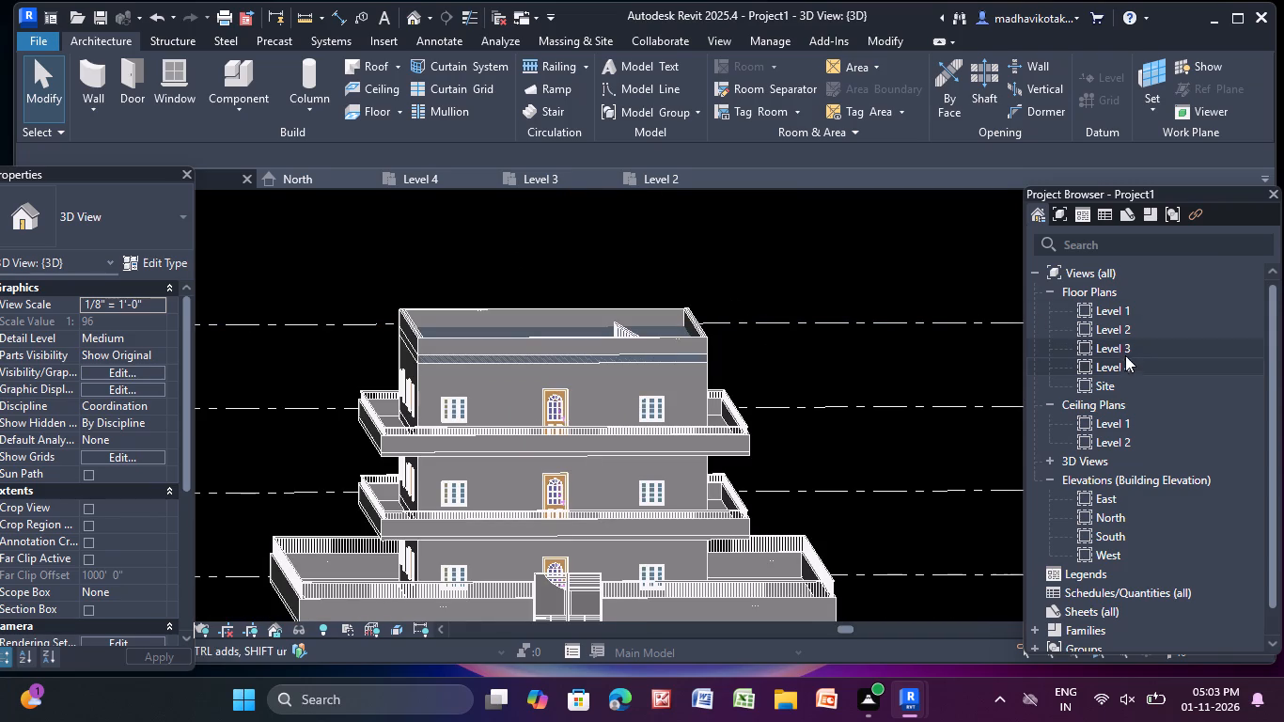
{"action": "double_click", "coordinate": [1125, 364]}
{"action": "scroll", "coordinate": [788, 355], "scroll_direction": "up", "scroll_amount": 4}
{"action": "left_click", "coordinate": [767, 353]}
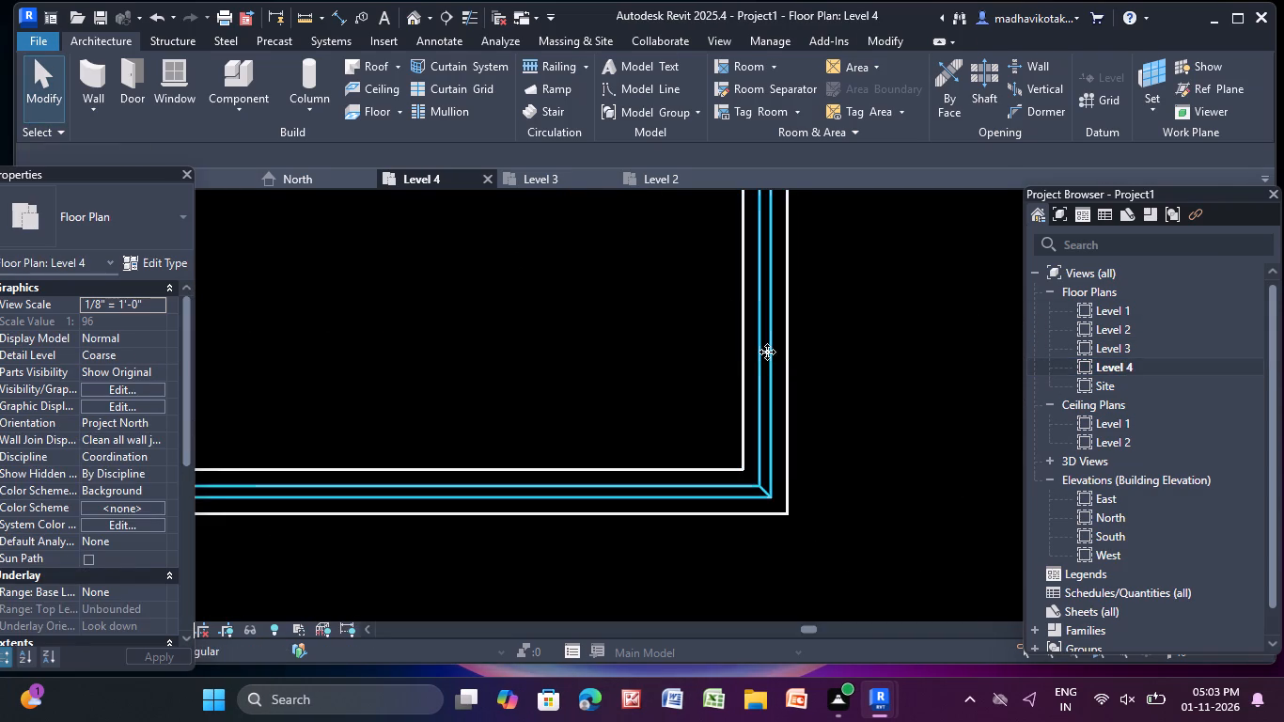
{"action": "left_click", "coordinate": [133, 319]}
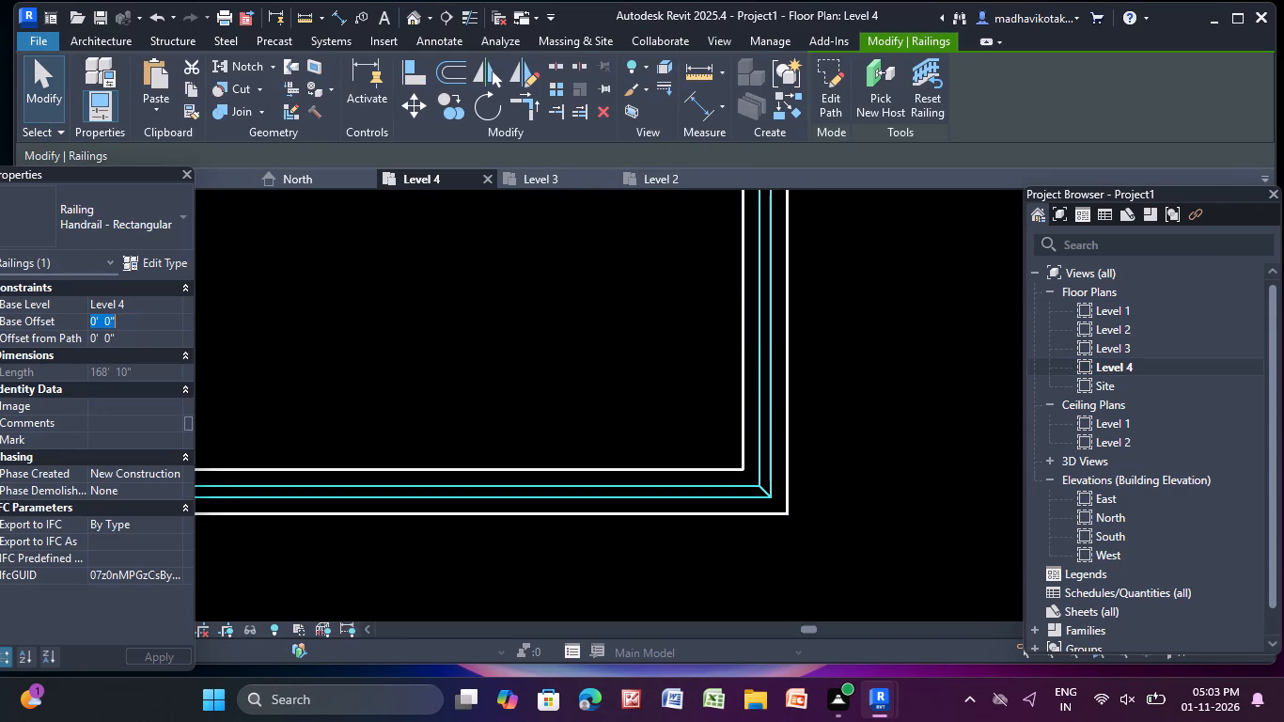
{"action": "key", "text": "BackSpace"}
{"action": "key", "text": "BackSpace"}
{"action": "key", "text": "BackSpace"}
{"action": "key", "text": "BackSpace"}
{"action": "type", "text": "3'"}
{"action": "key", "text": "Return"}
{"action": "scroll", "coordinate": [129, 321], "scroll_direction": "down", "scroll_amount": 2}
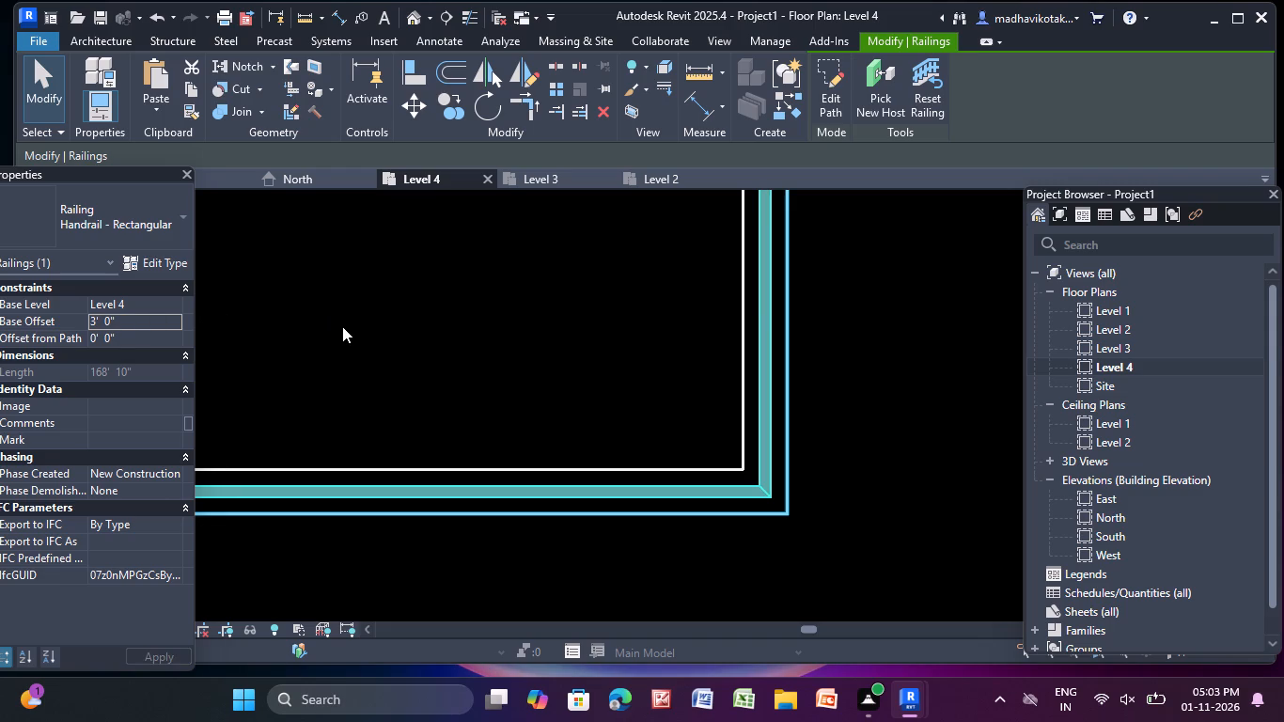
{"action": "left_click", "coordinate": [342, 326]}
{"action": "key", "text": "Escape"}
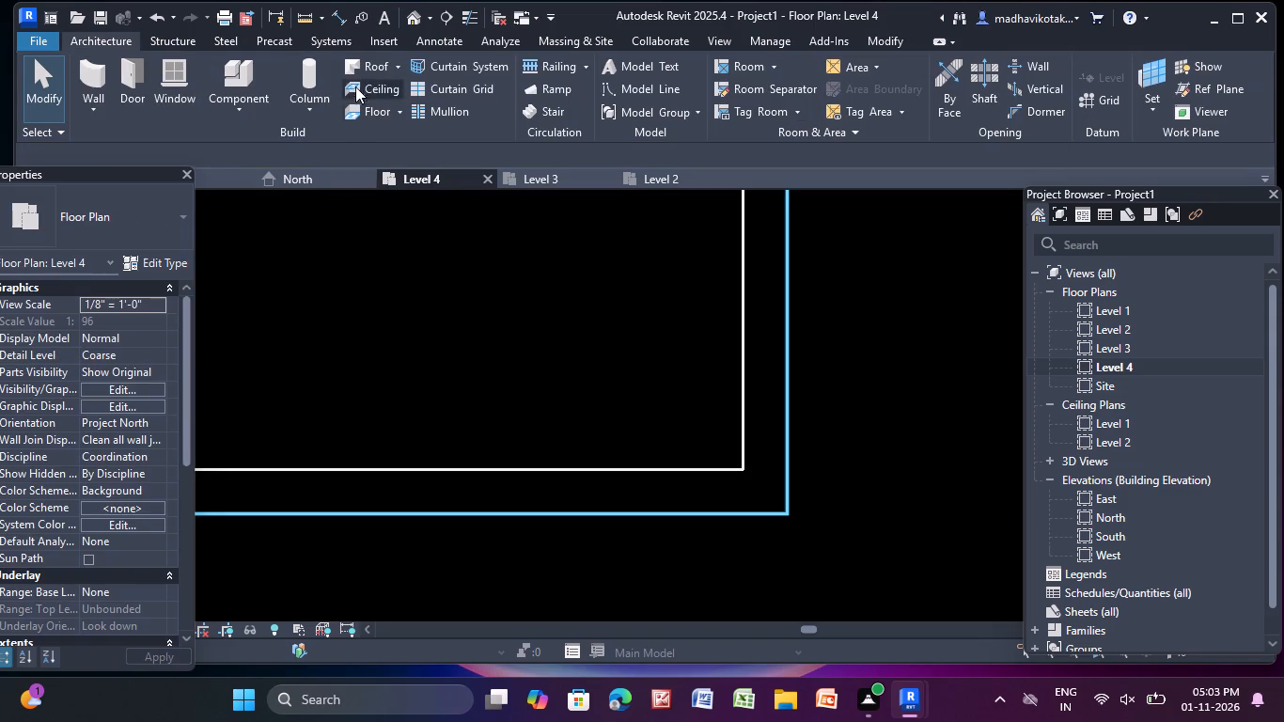
Examine the roof parapet railing and the lower slab railings on the front of the building in 3D.
{"action": "left_click", "coordinate": [412, 19]}
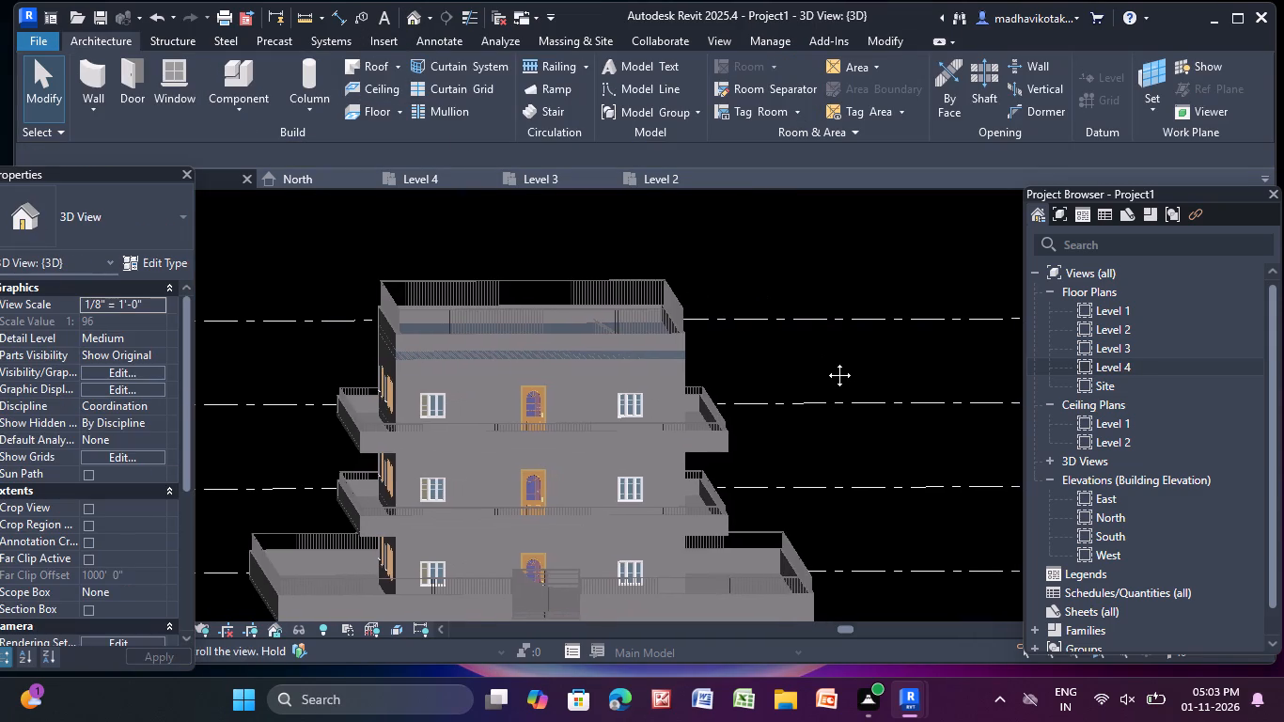
{"action": "middle_click_drag", "start_coordinate": [821, 362], "coordinate": [812, 332], "text": "shift"}
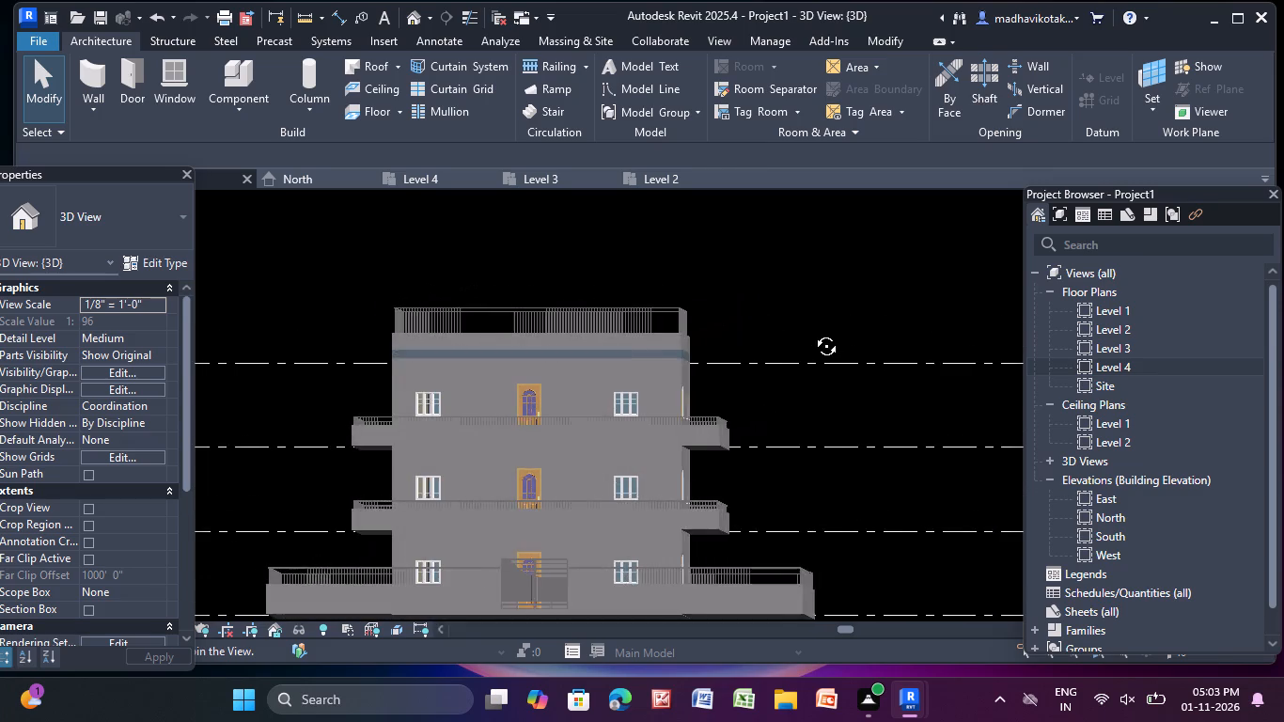
{"action": "middle_click_drag", "start_coordinate": [812, 332], "coordinate": [817, 344], "text": "shift"}
{"action": "scroll", "coordinate": [466, 493], "scroll_direction": "up", "scroll_amount": 5}
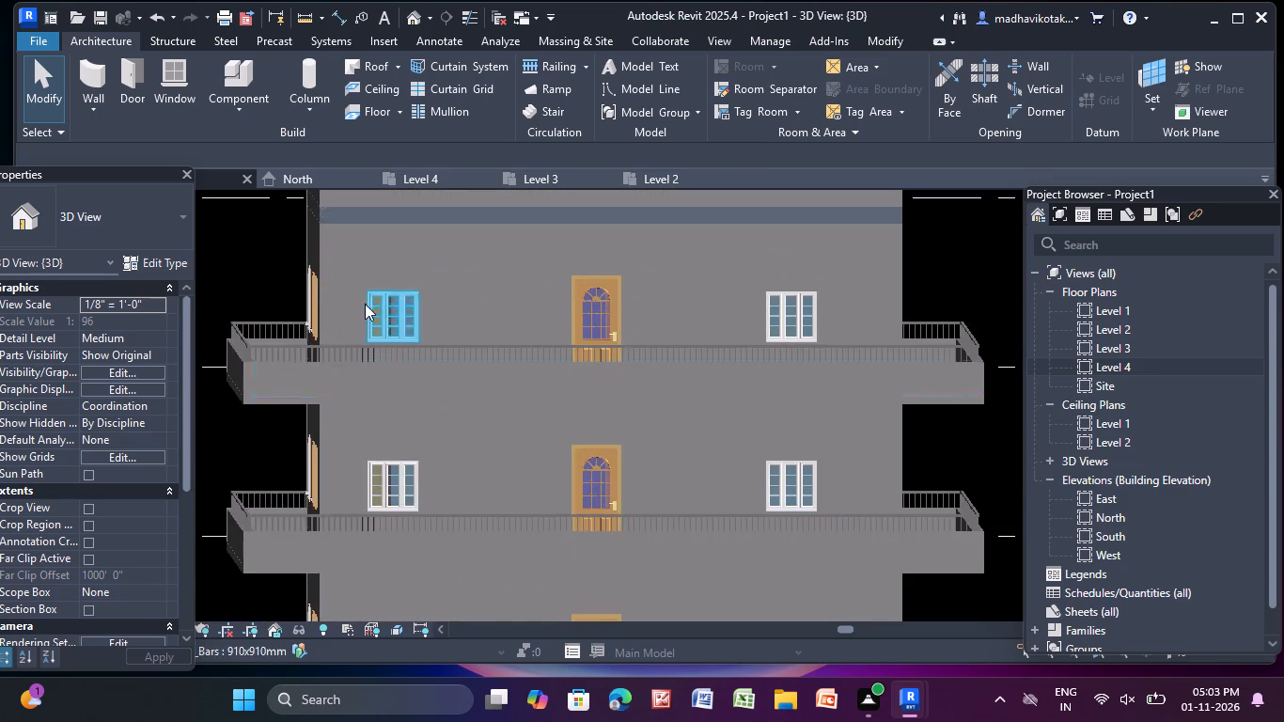
{"action": "scroll", "coordinate": [358, 322], "scroll_direction": "up", "scroll_amount": 4}
{"action": "scroll", "coordinate": [423, 369], "scroll_direction": "down", "scroll_amount": 4}
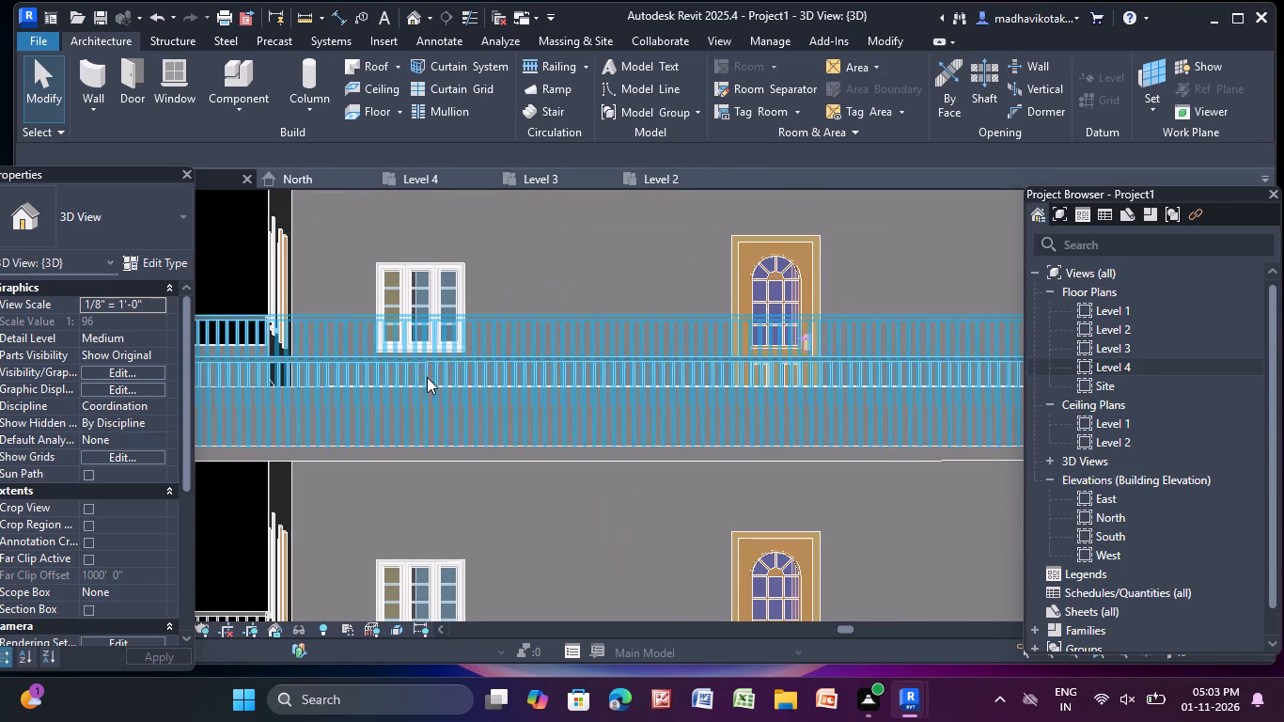
{"action": "scroll", "coordinate": [427, 377], "scroll_direction": "down", "scroll_amount": 6}
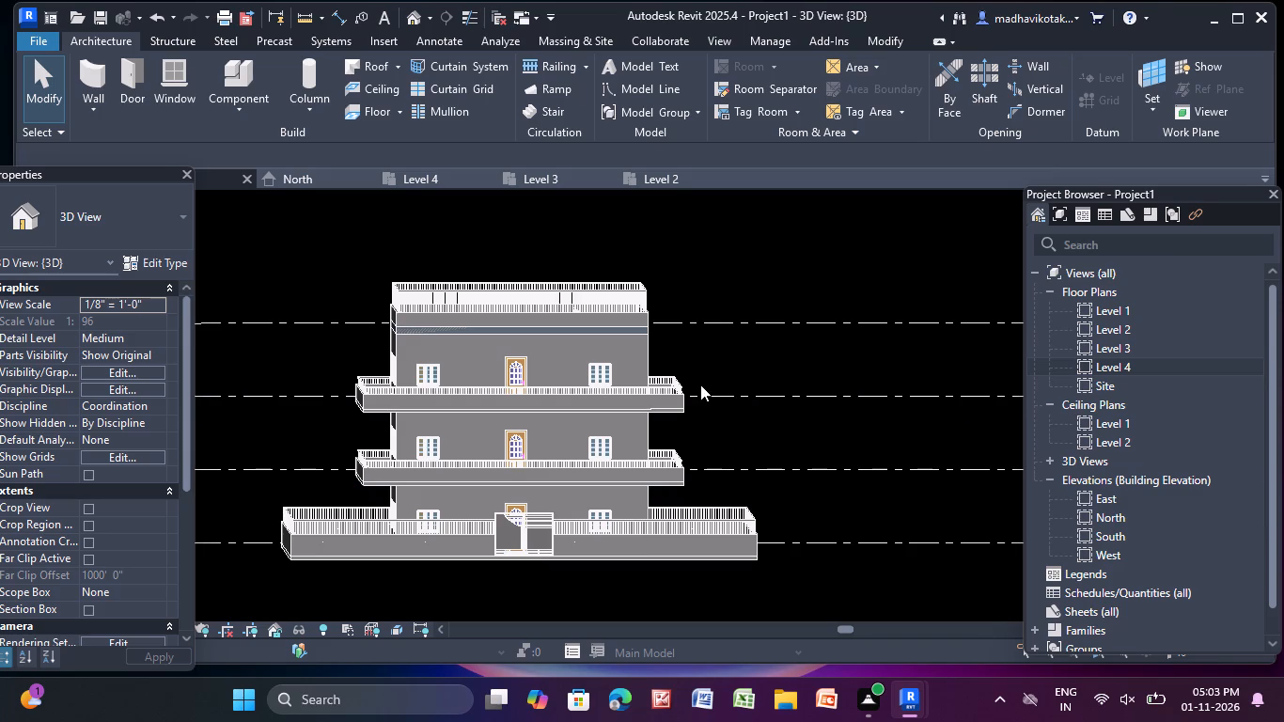
In the Level 2 plan, set the slab railing's Base Offset to 2' 0".
{"action": "double_click", "coordinate": [1091, 339]}
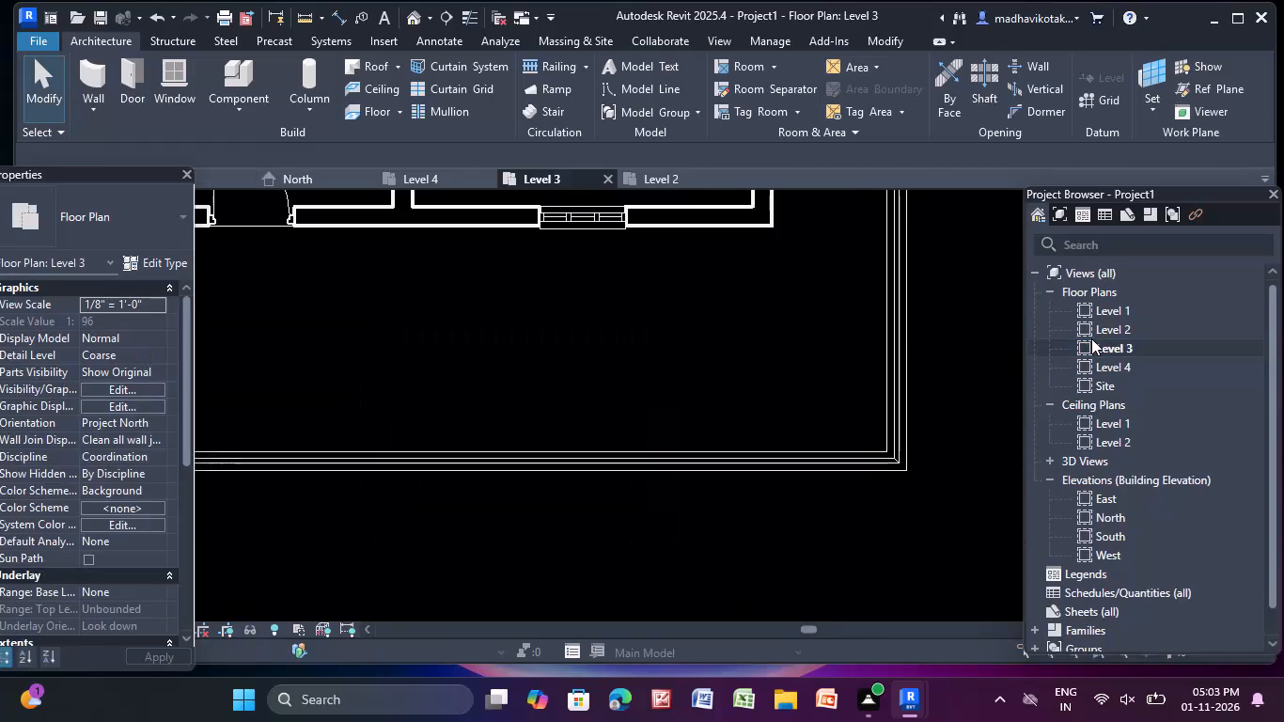
{"action": "left_click", "coordinate": [1080, 278]}
{"action": "double_click", "coordinate": [1127, 336]}
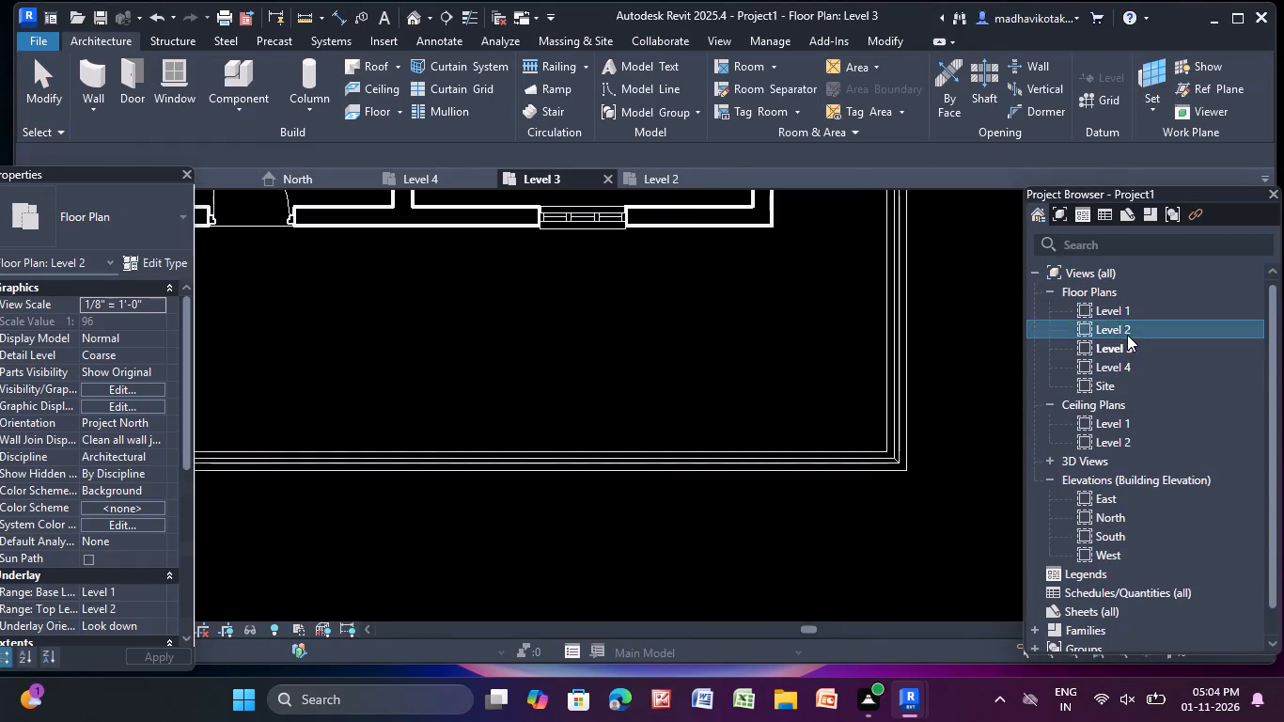
{"action": "left_click", "coordinate": [863, 354]}
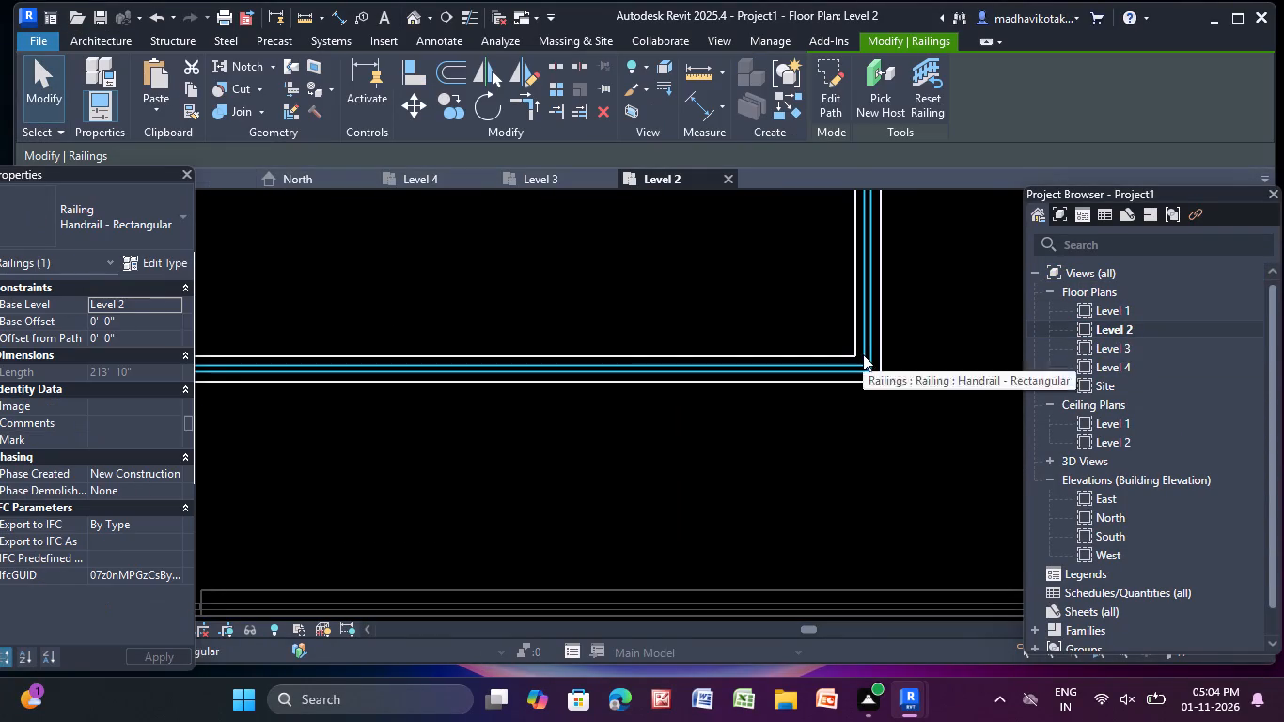
{"action": "left_click", "coordinate": [133, 320]}
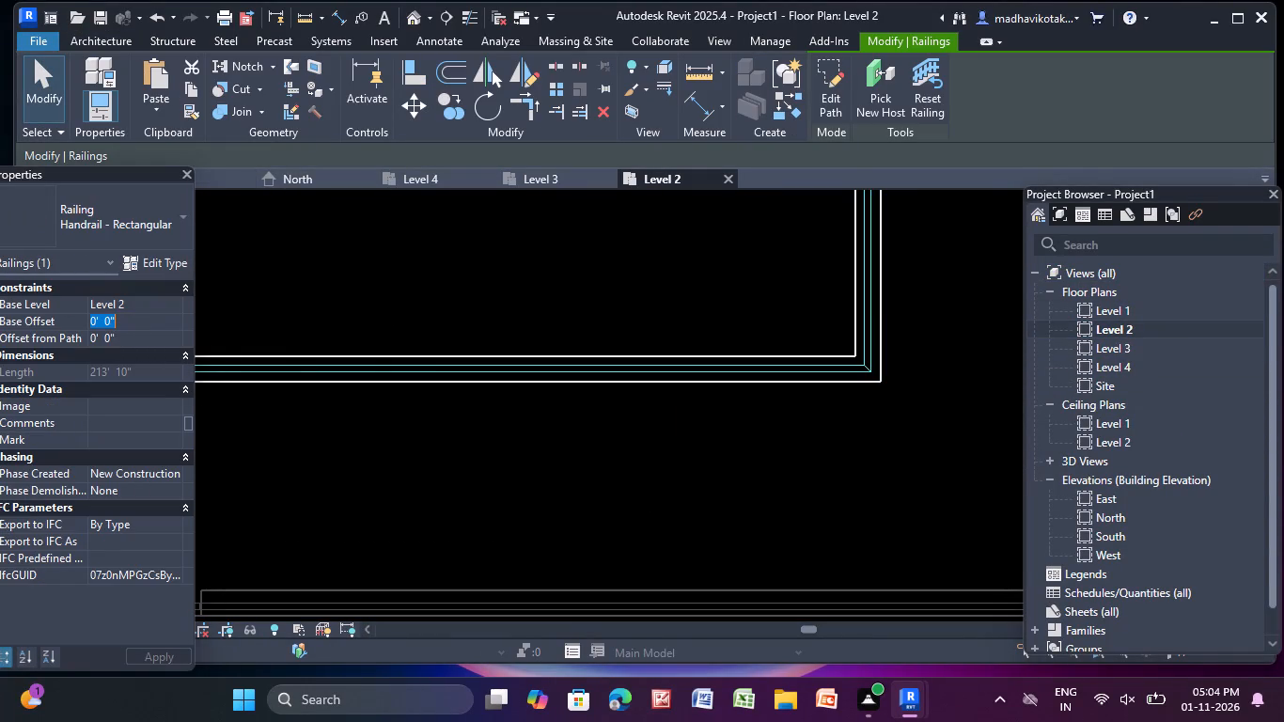
{"action": "key", "text": "BackSpace"}
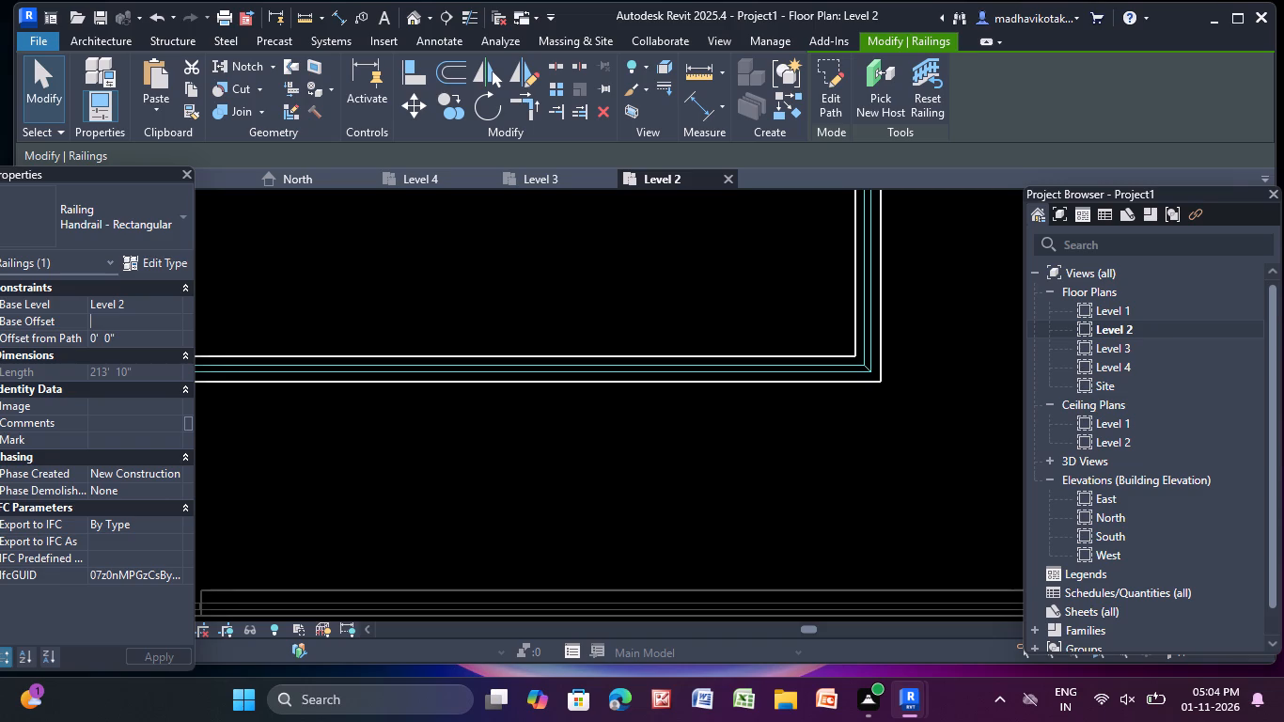
{"action": "key", "text": "BackSpace"}
{"action": "key", "text": "2"}
{"action": "key", "text": "BackSpace"}
{"action": "key", "text": "BackSpace"}
{"action": "key", "text": "1"}
{"action": "key", "text": "BackSpace"}
{"action": "key", "text": "BackSpace"}
{"action": "type", "text": "2'"}
{"action": "key", "text": "Return"}
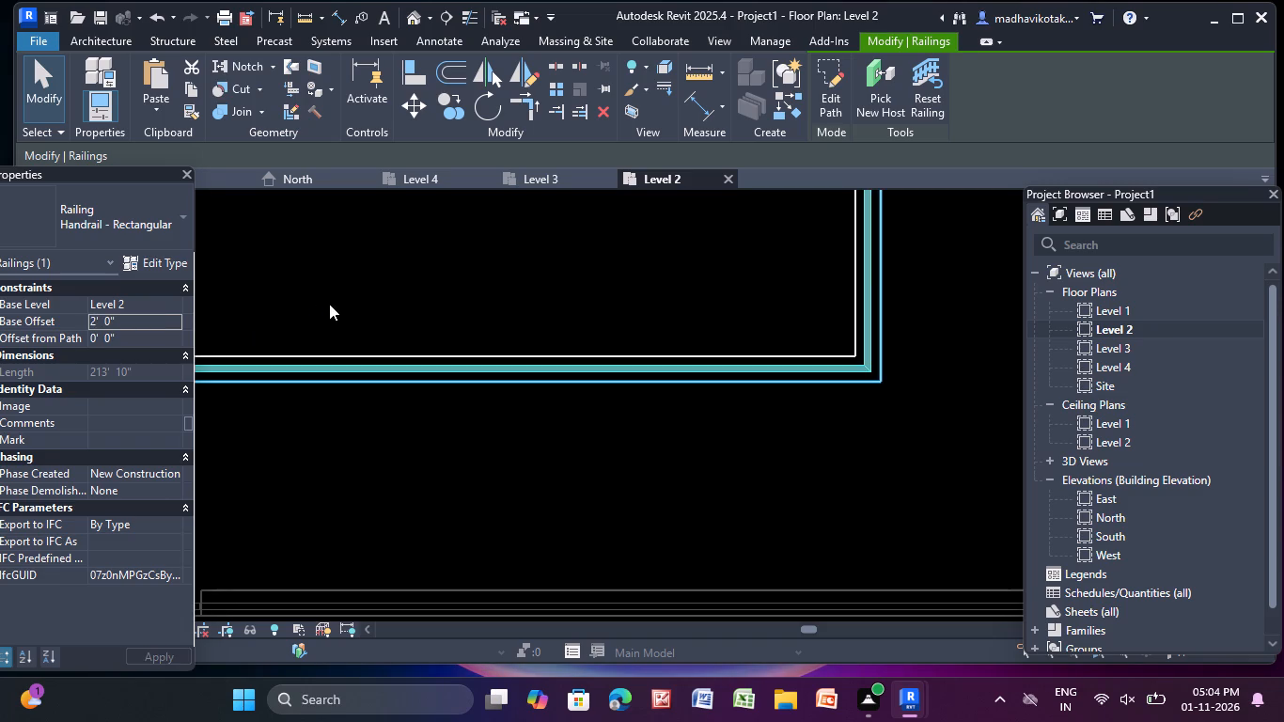
{"action": "left_click", "coordinate": [327, 301]}
{"action": "key", "text": "Escape"}
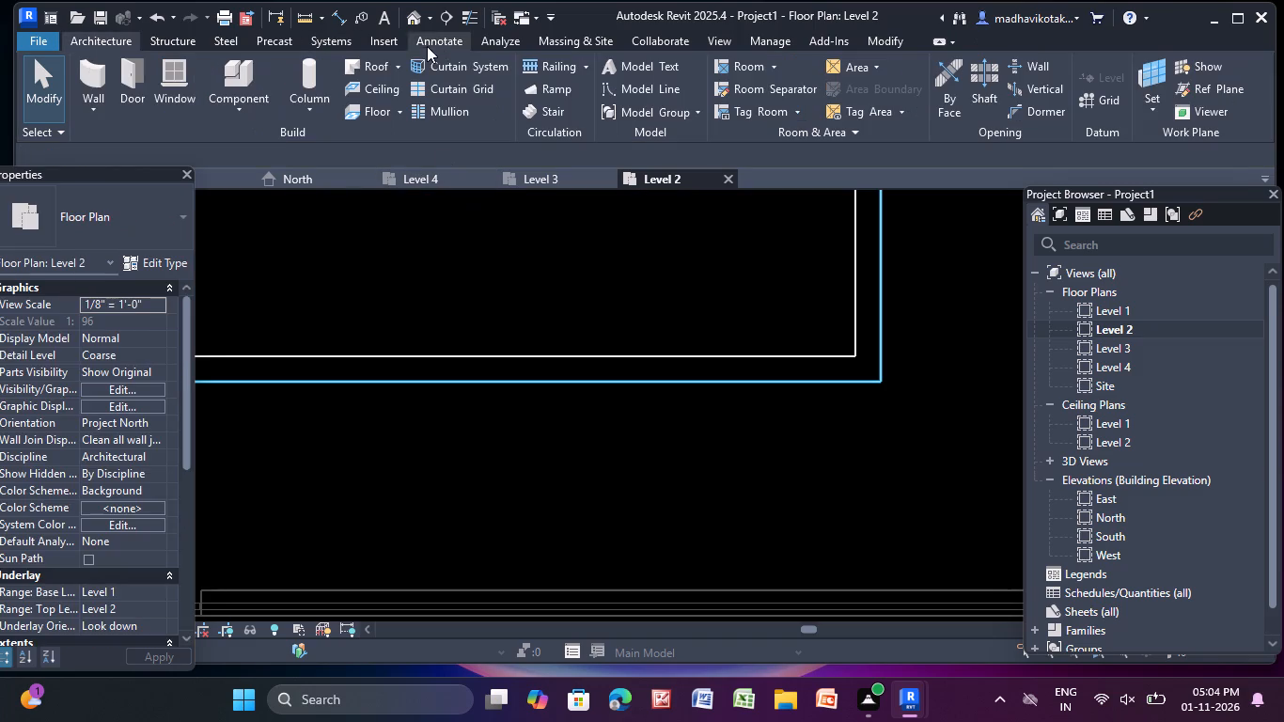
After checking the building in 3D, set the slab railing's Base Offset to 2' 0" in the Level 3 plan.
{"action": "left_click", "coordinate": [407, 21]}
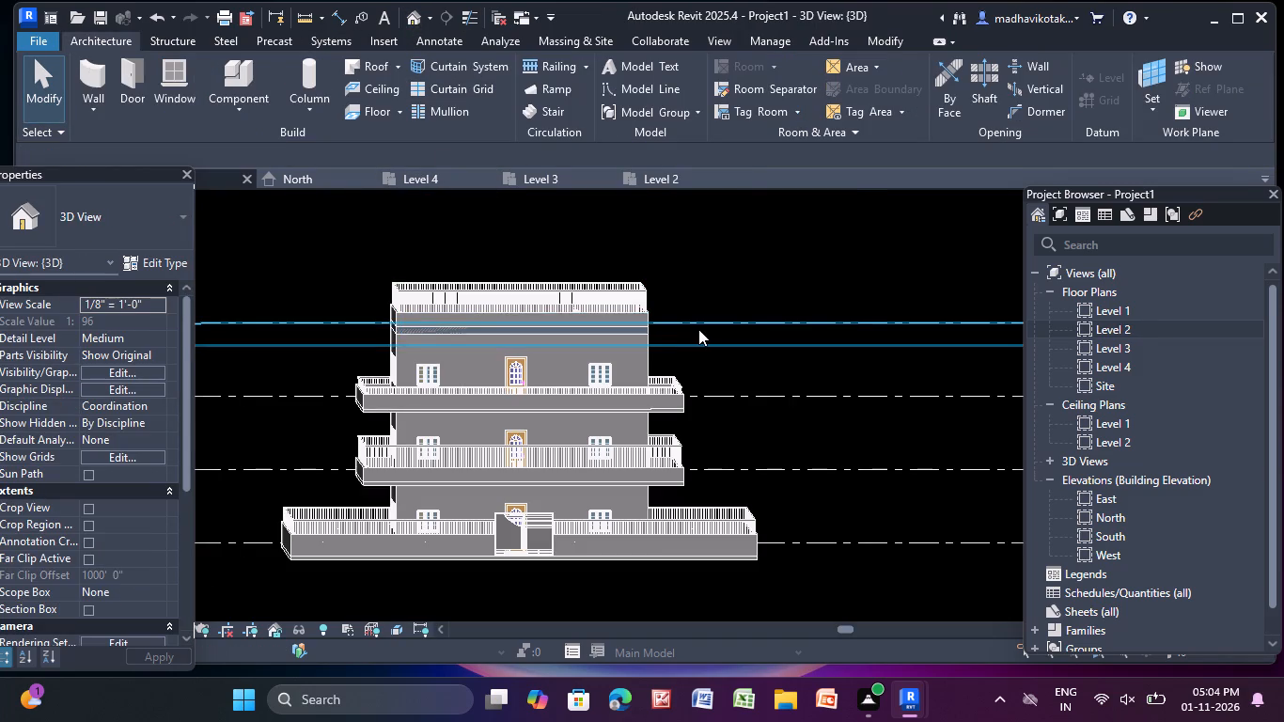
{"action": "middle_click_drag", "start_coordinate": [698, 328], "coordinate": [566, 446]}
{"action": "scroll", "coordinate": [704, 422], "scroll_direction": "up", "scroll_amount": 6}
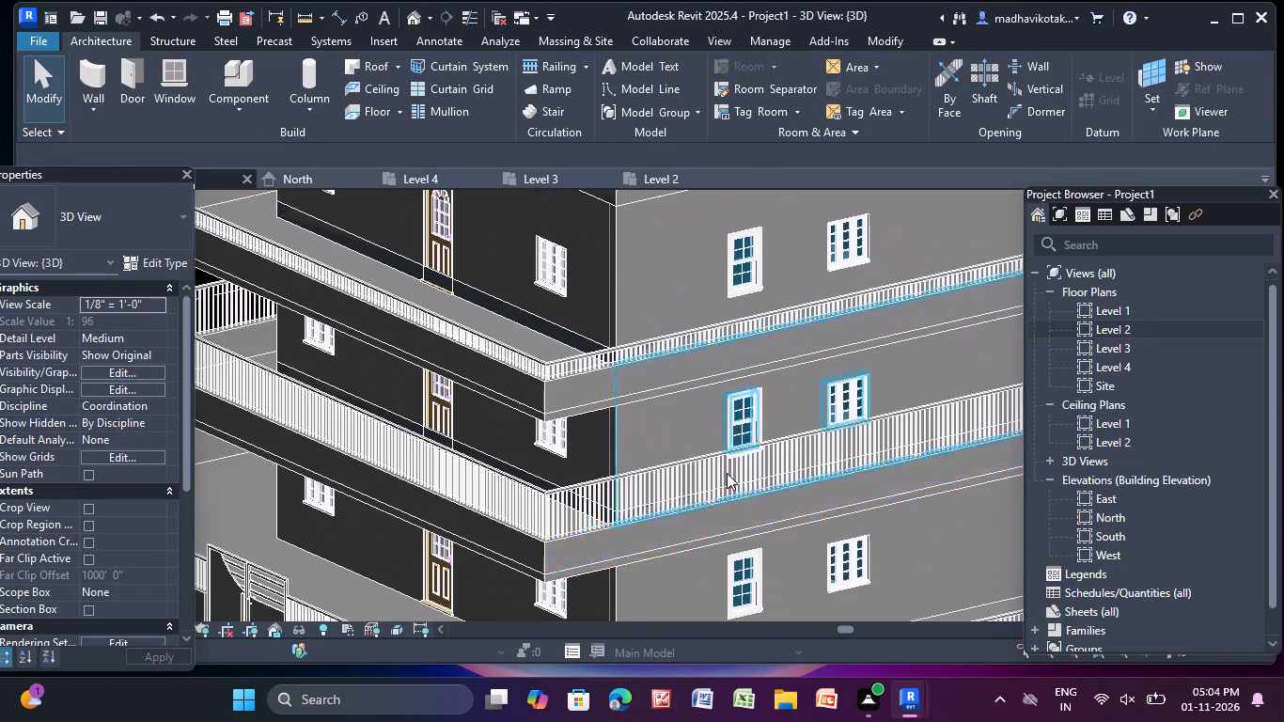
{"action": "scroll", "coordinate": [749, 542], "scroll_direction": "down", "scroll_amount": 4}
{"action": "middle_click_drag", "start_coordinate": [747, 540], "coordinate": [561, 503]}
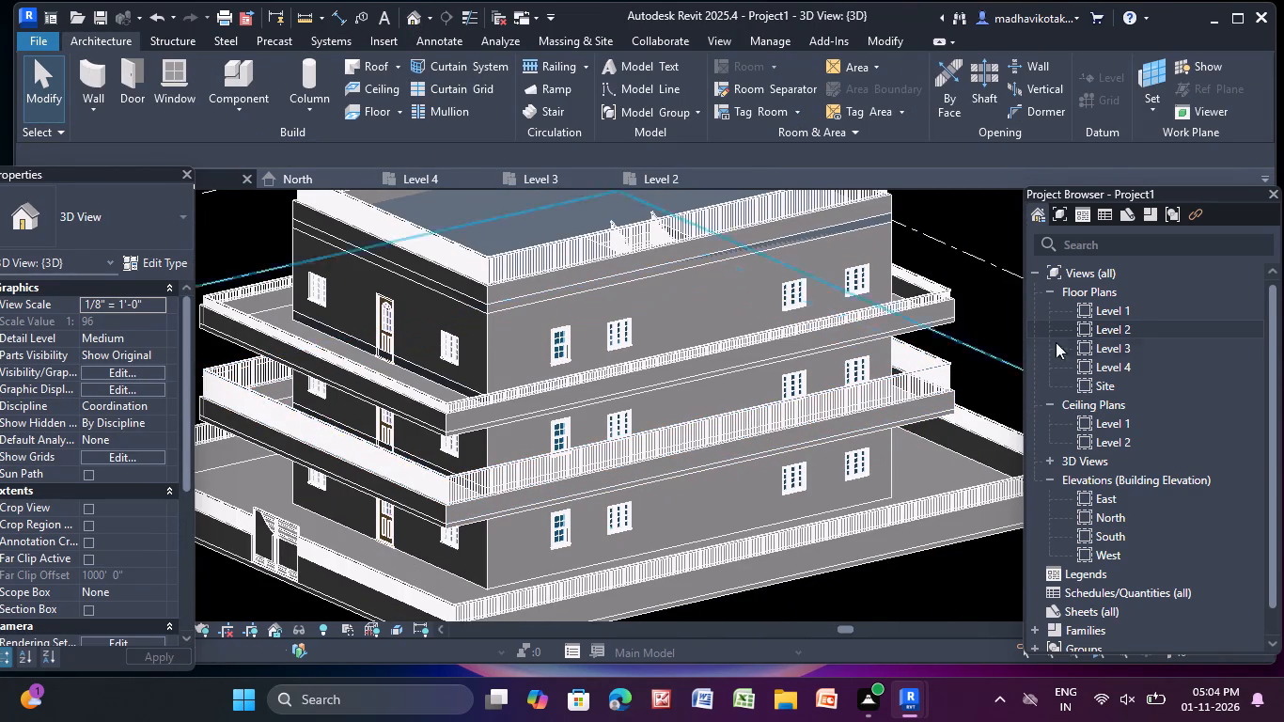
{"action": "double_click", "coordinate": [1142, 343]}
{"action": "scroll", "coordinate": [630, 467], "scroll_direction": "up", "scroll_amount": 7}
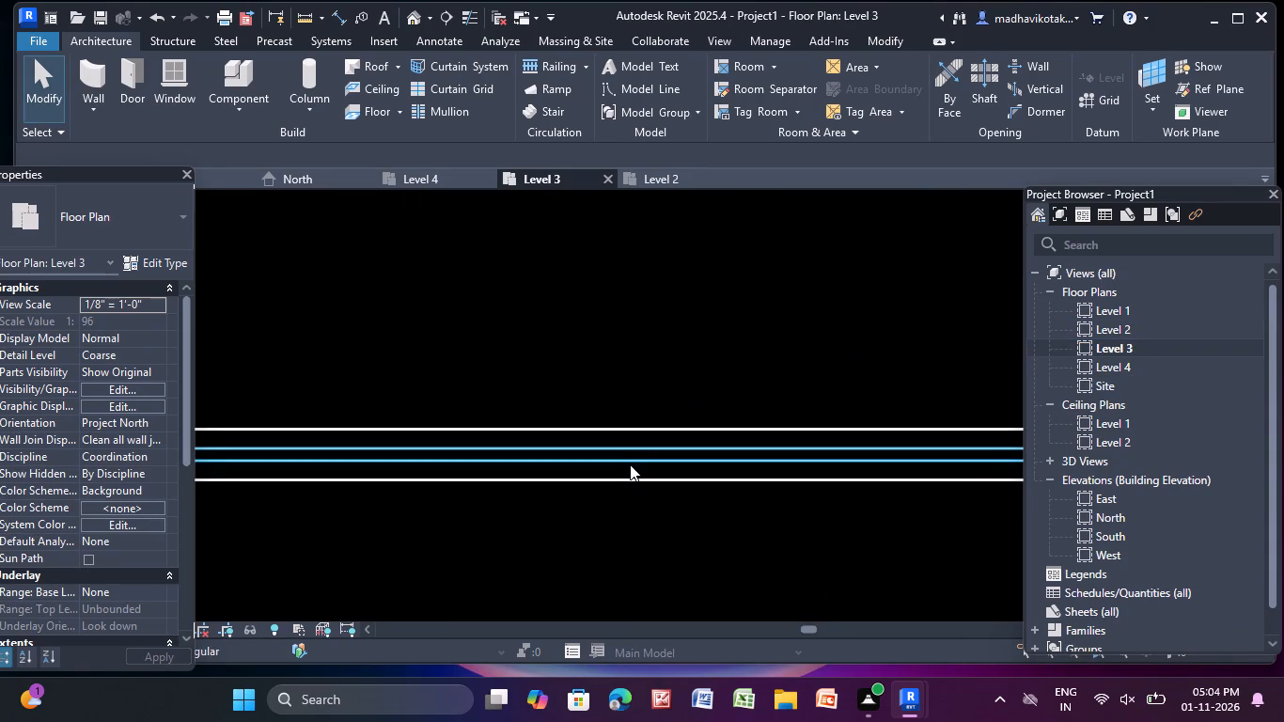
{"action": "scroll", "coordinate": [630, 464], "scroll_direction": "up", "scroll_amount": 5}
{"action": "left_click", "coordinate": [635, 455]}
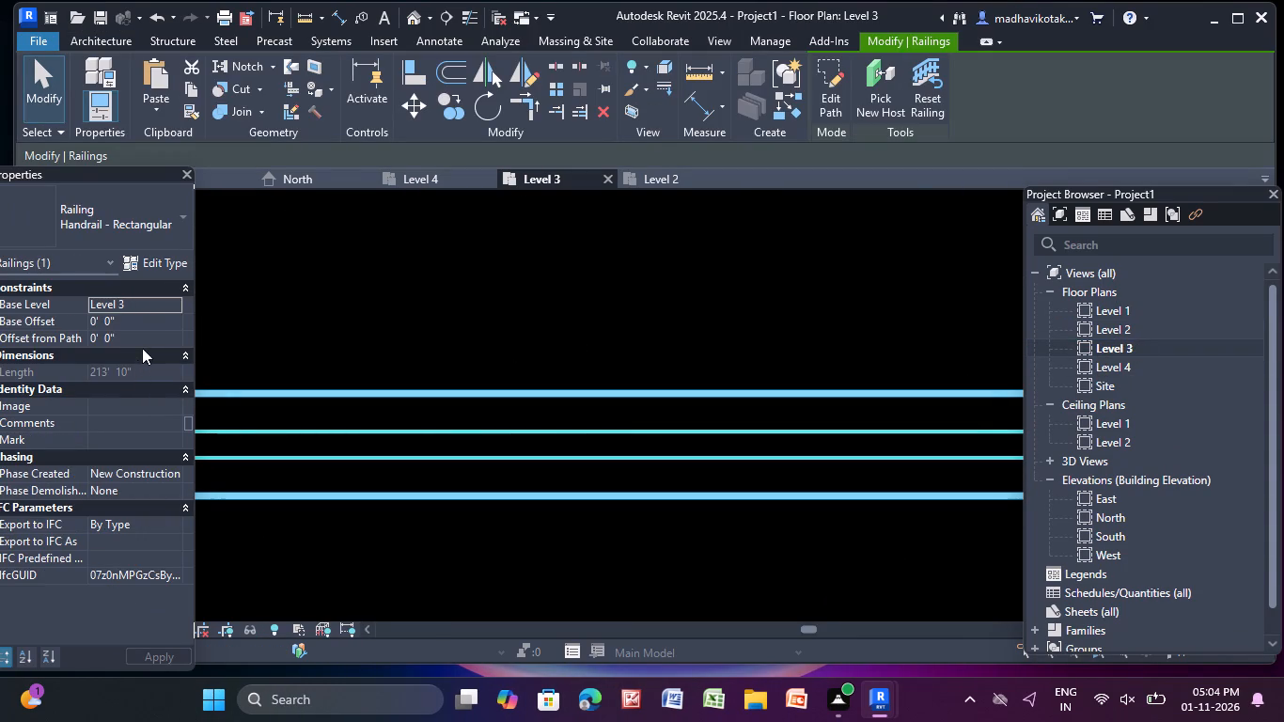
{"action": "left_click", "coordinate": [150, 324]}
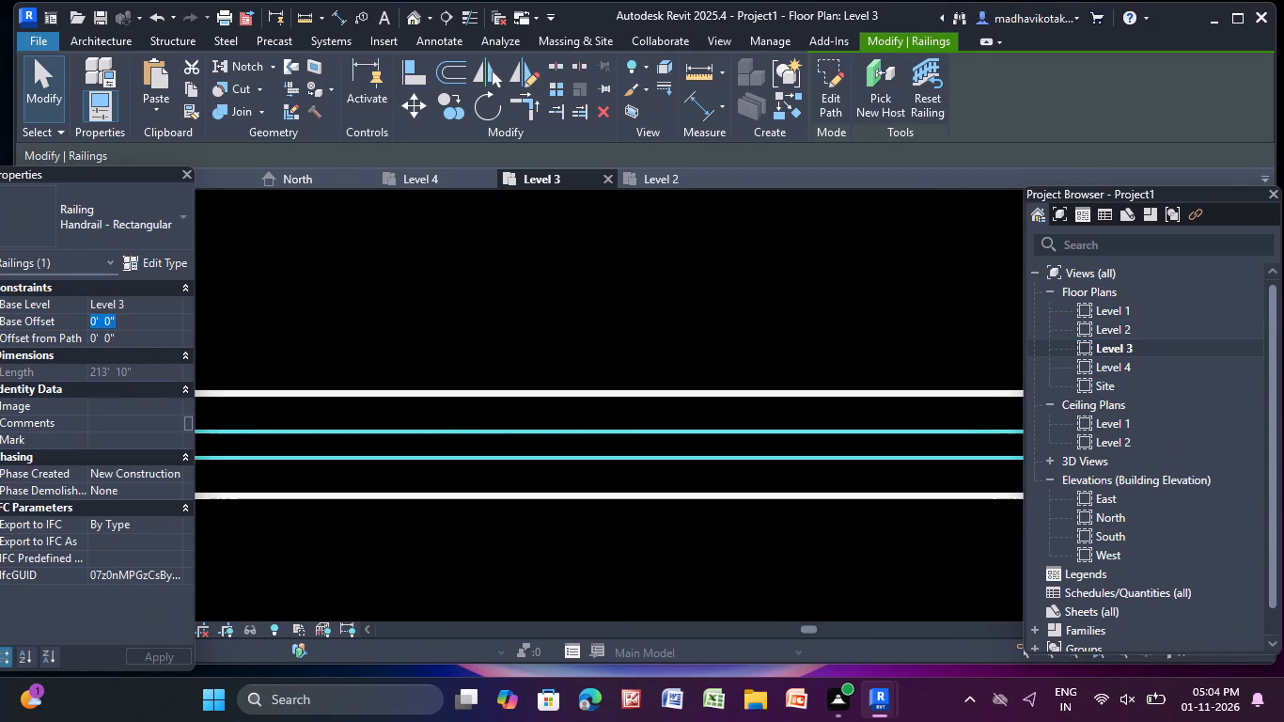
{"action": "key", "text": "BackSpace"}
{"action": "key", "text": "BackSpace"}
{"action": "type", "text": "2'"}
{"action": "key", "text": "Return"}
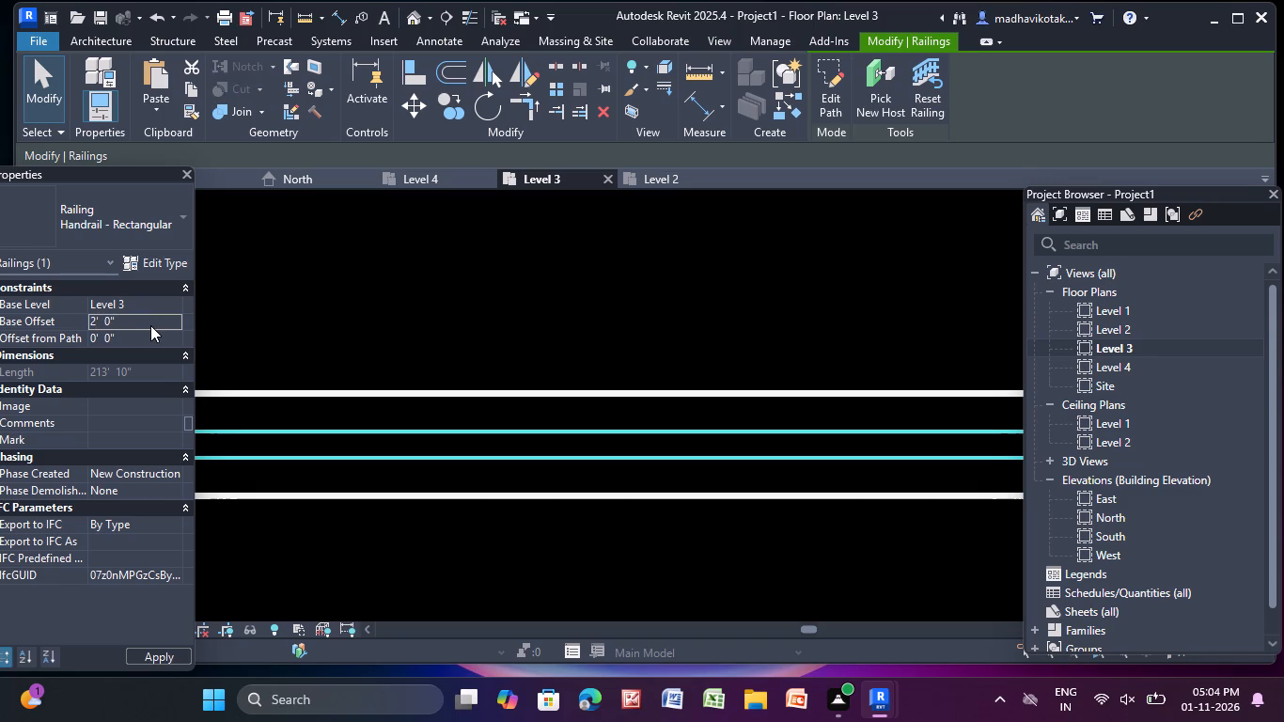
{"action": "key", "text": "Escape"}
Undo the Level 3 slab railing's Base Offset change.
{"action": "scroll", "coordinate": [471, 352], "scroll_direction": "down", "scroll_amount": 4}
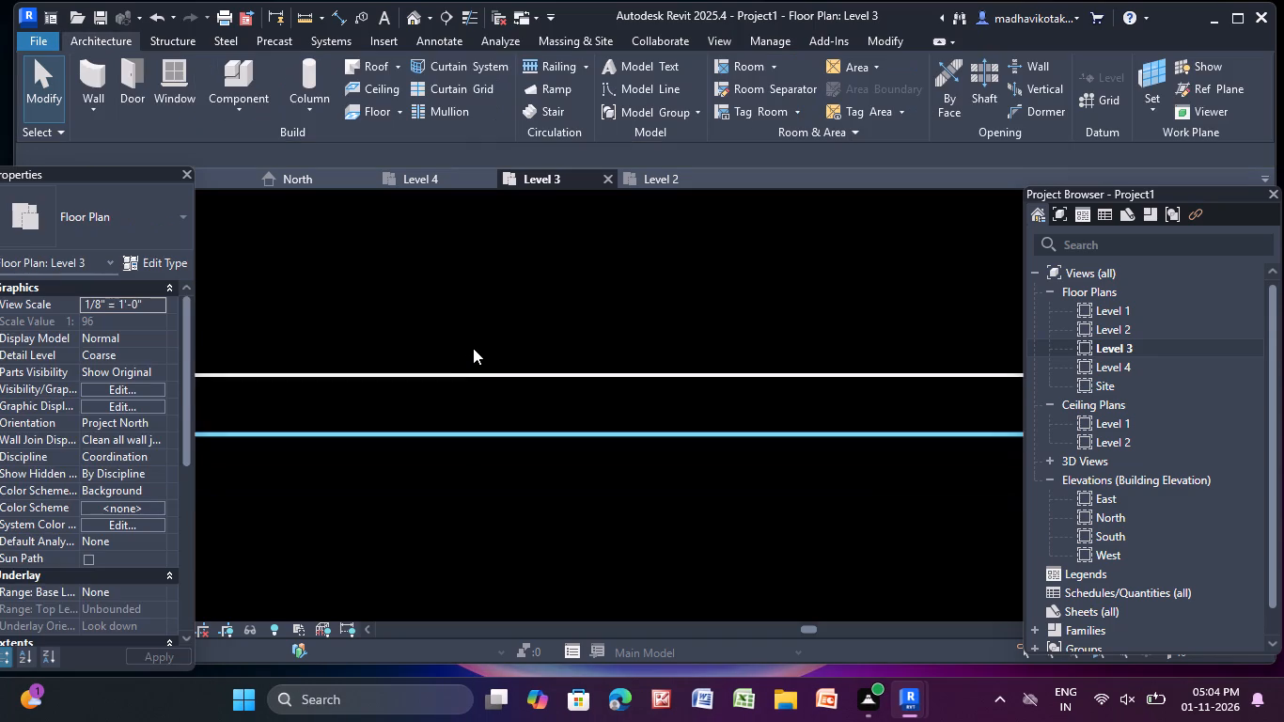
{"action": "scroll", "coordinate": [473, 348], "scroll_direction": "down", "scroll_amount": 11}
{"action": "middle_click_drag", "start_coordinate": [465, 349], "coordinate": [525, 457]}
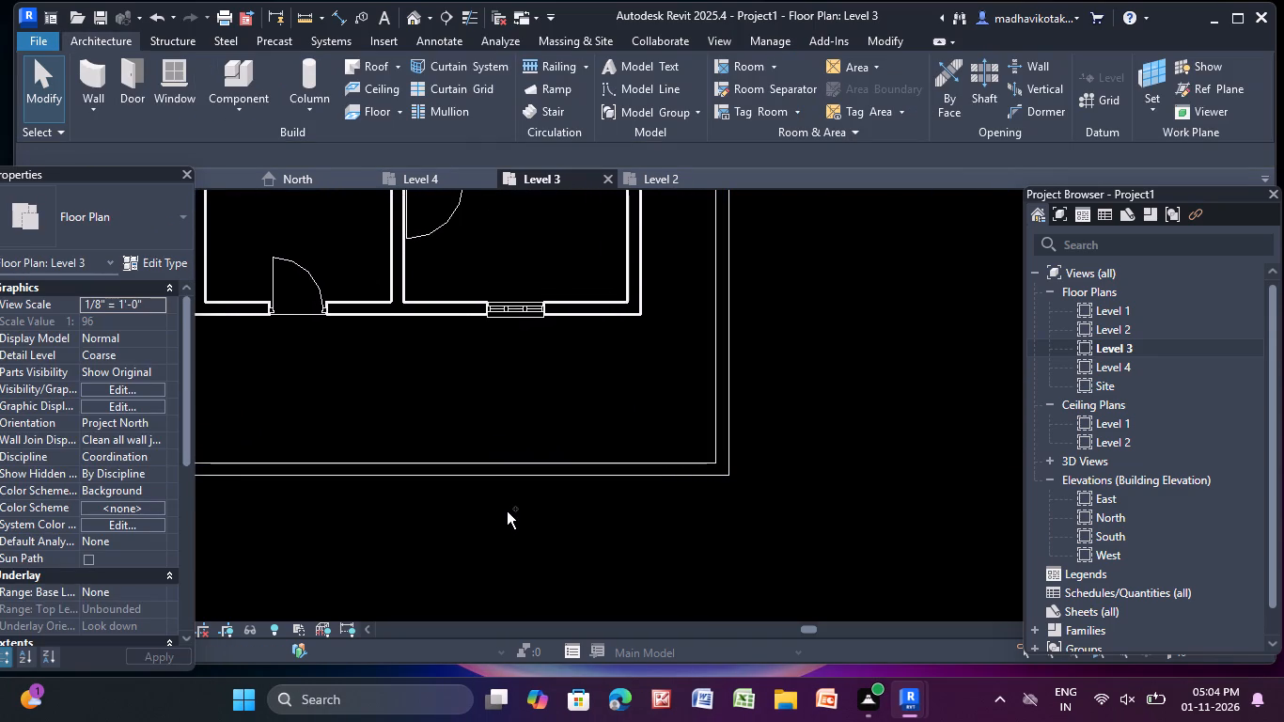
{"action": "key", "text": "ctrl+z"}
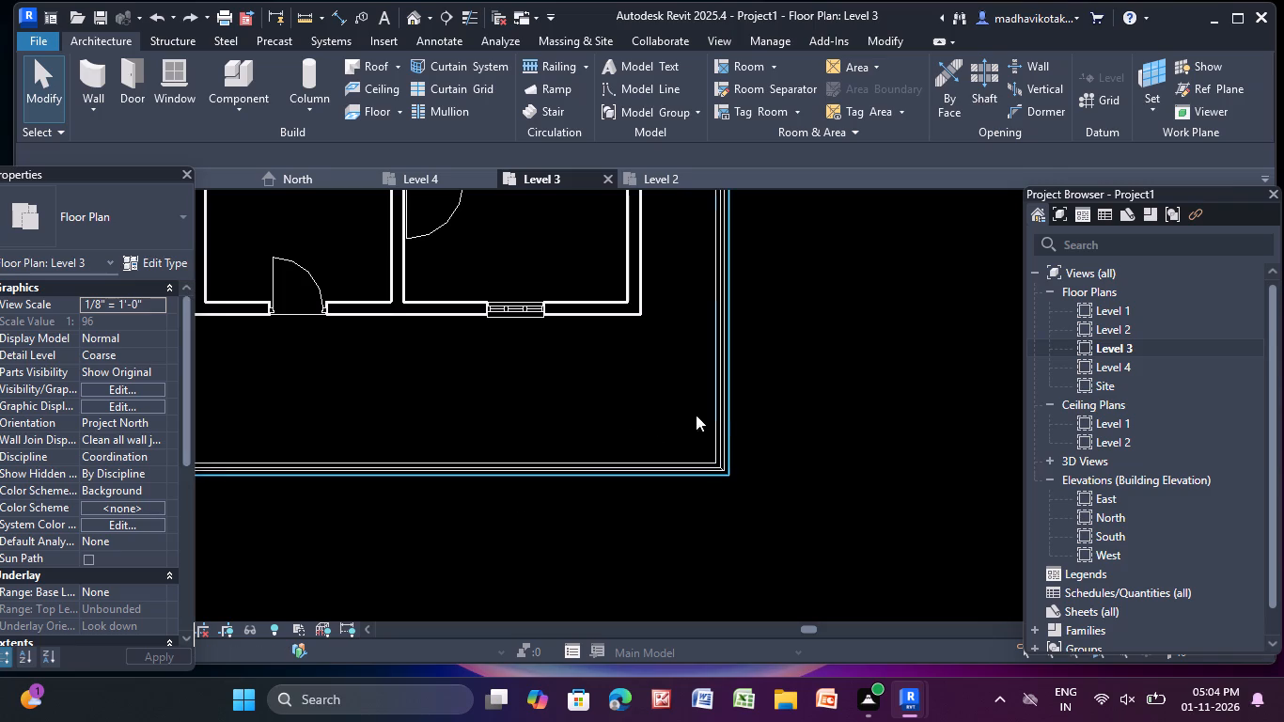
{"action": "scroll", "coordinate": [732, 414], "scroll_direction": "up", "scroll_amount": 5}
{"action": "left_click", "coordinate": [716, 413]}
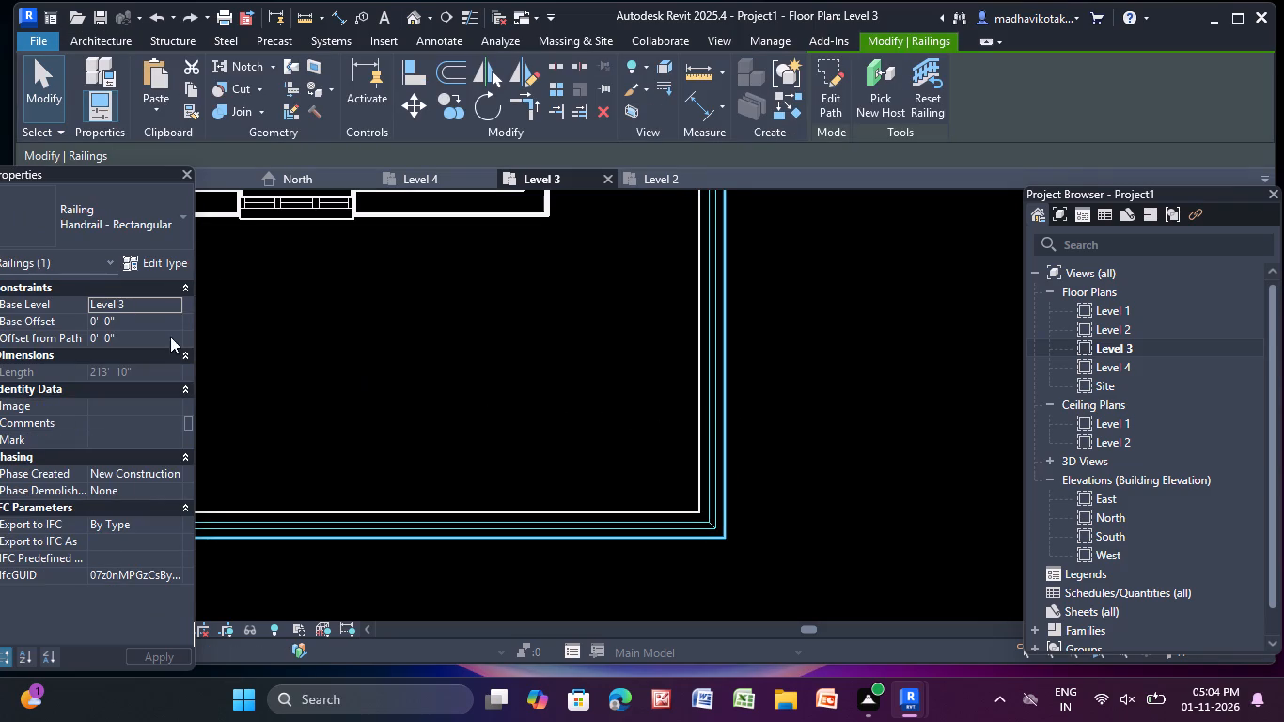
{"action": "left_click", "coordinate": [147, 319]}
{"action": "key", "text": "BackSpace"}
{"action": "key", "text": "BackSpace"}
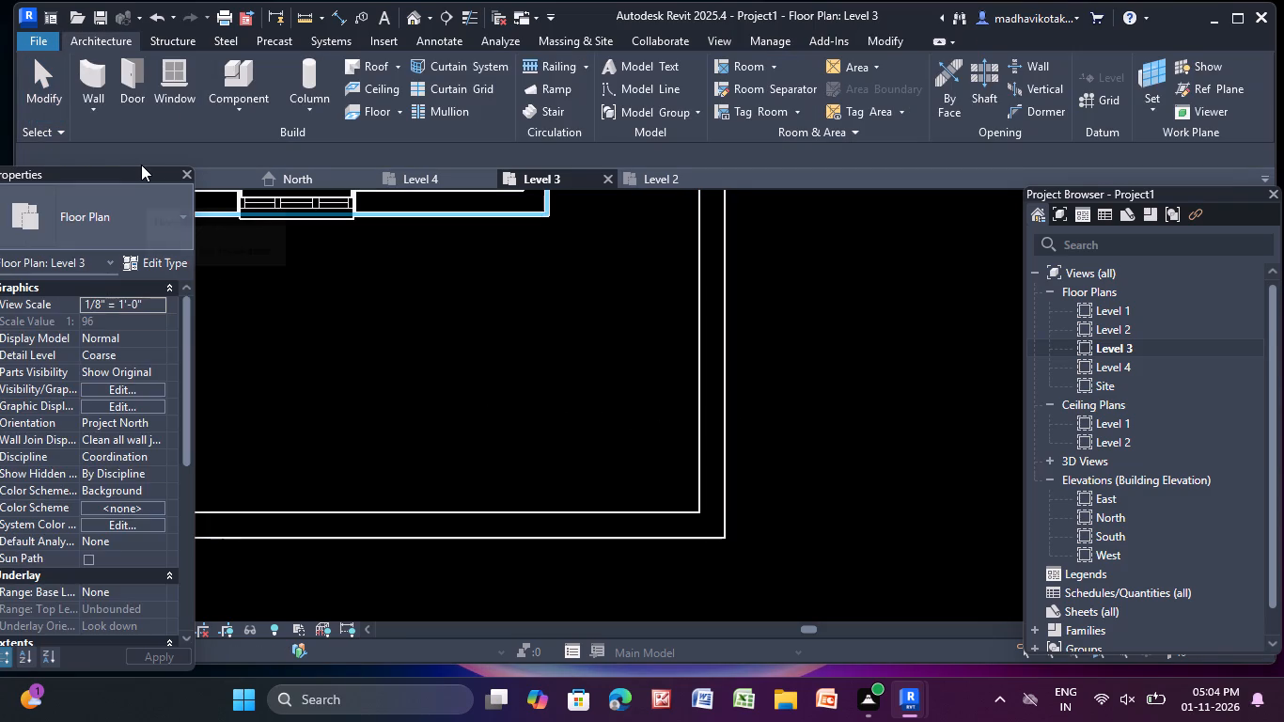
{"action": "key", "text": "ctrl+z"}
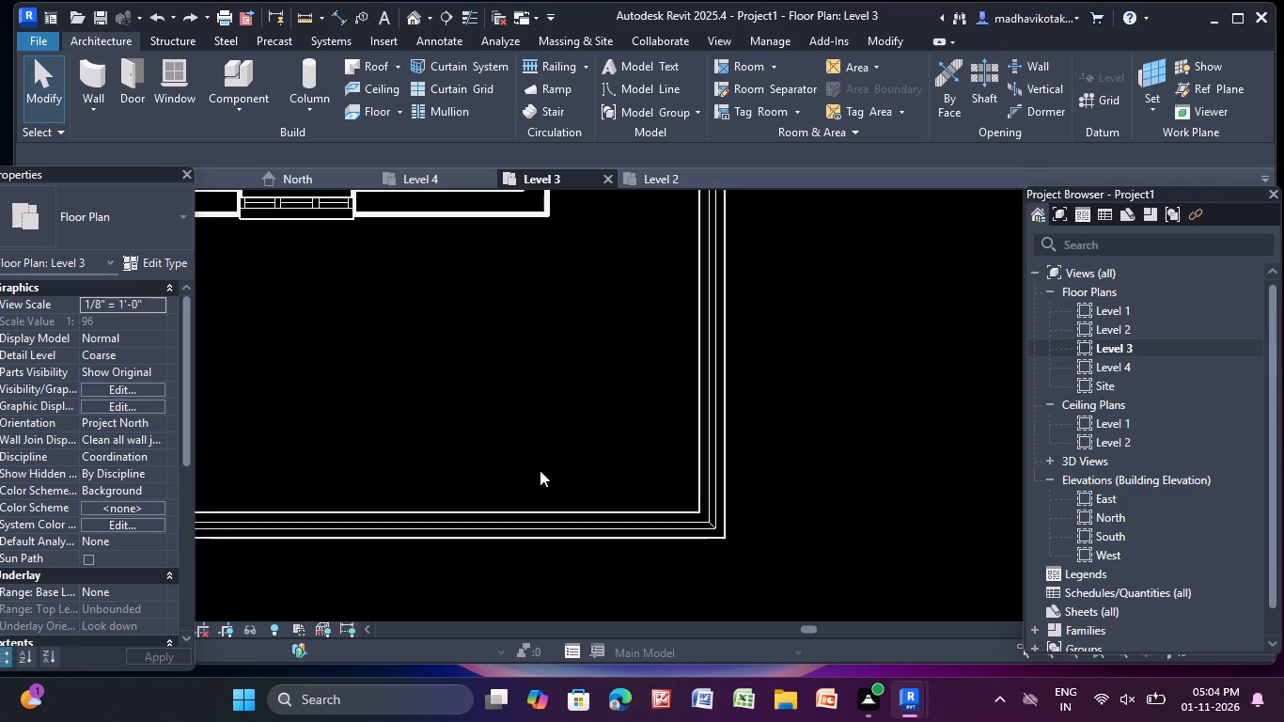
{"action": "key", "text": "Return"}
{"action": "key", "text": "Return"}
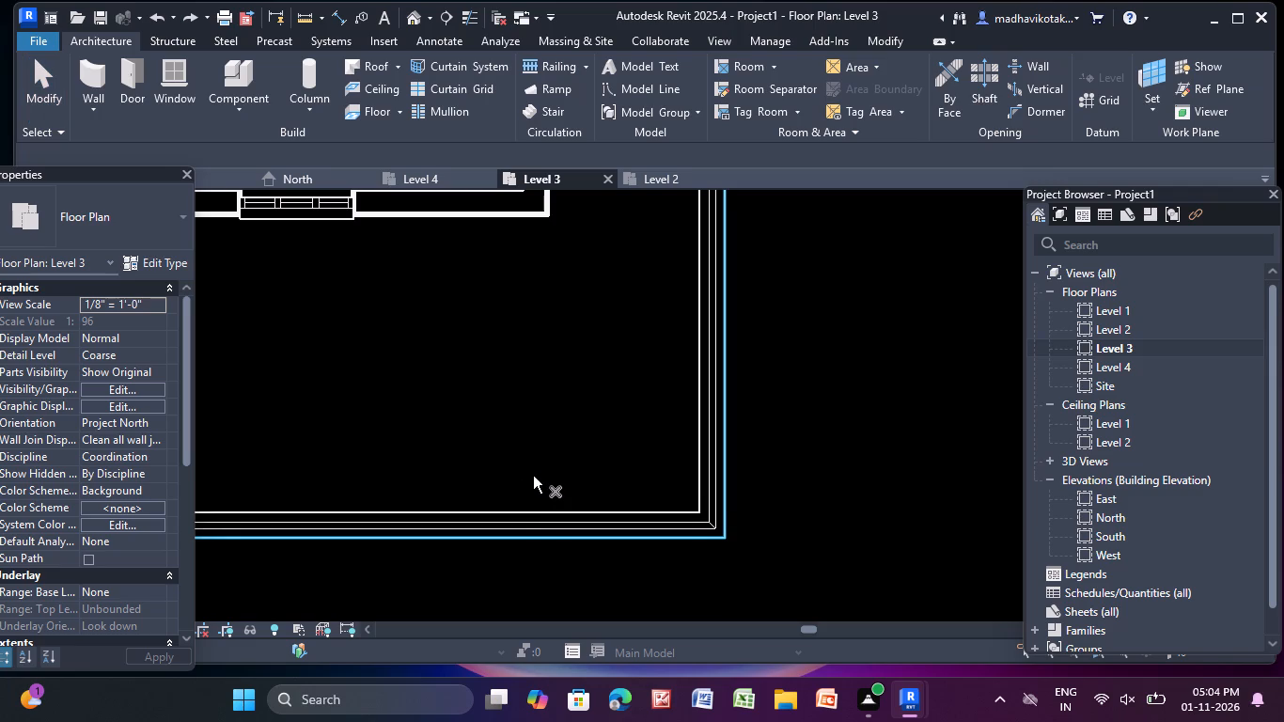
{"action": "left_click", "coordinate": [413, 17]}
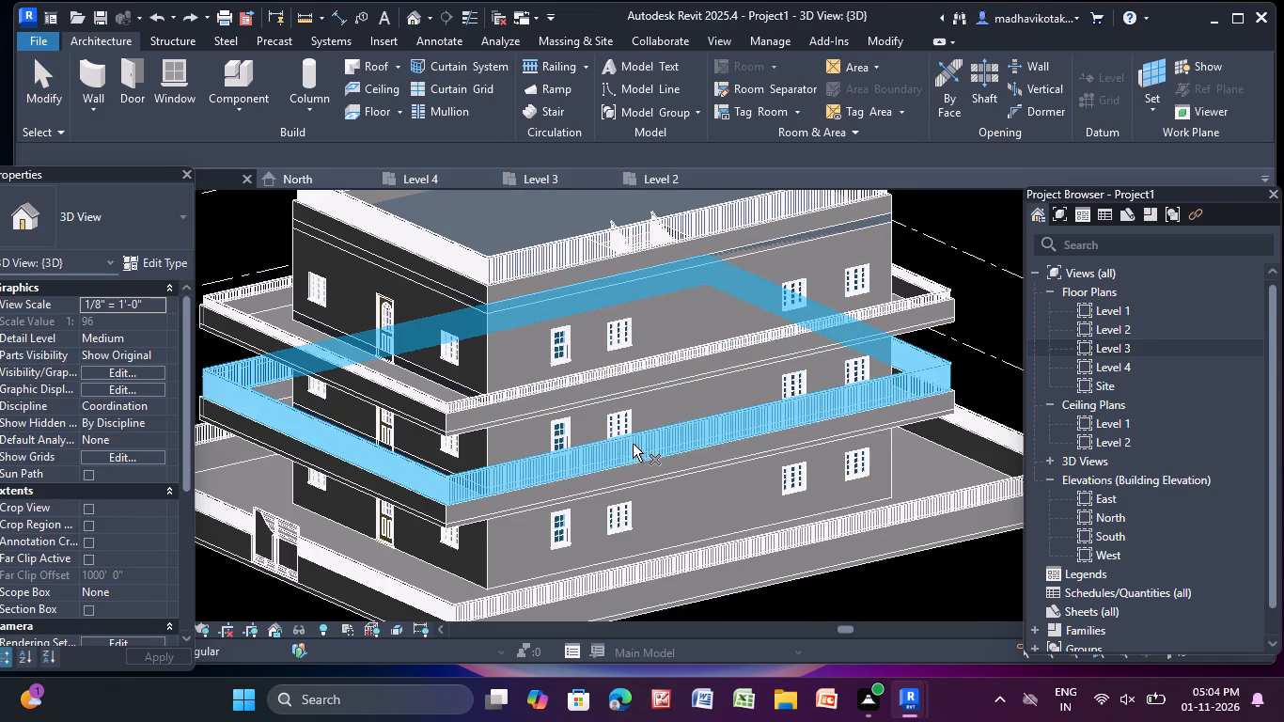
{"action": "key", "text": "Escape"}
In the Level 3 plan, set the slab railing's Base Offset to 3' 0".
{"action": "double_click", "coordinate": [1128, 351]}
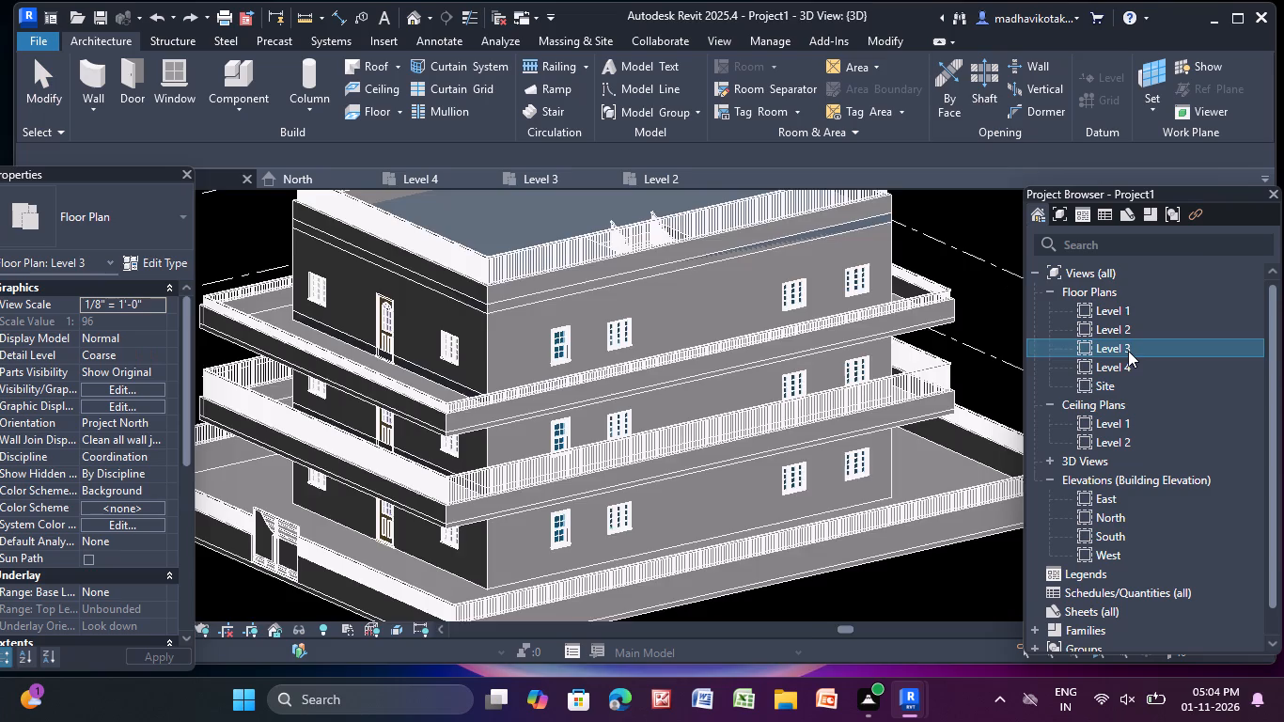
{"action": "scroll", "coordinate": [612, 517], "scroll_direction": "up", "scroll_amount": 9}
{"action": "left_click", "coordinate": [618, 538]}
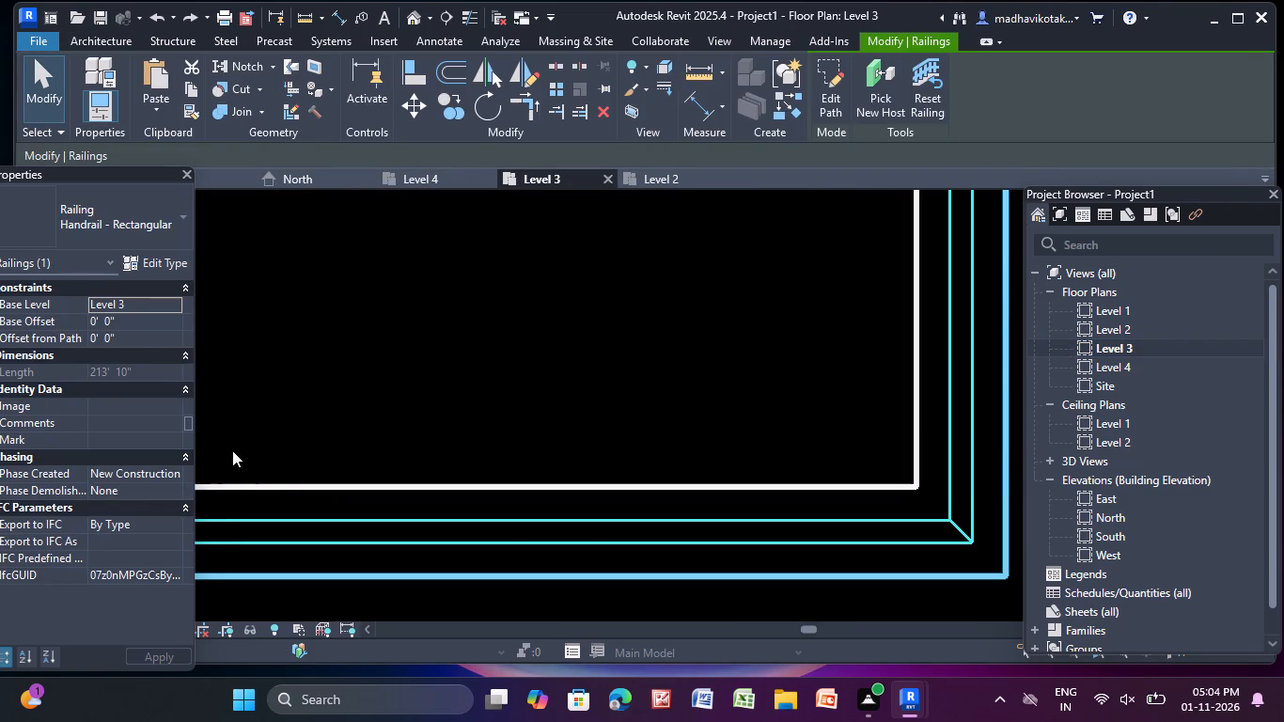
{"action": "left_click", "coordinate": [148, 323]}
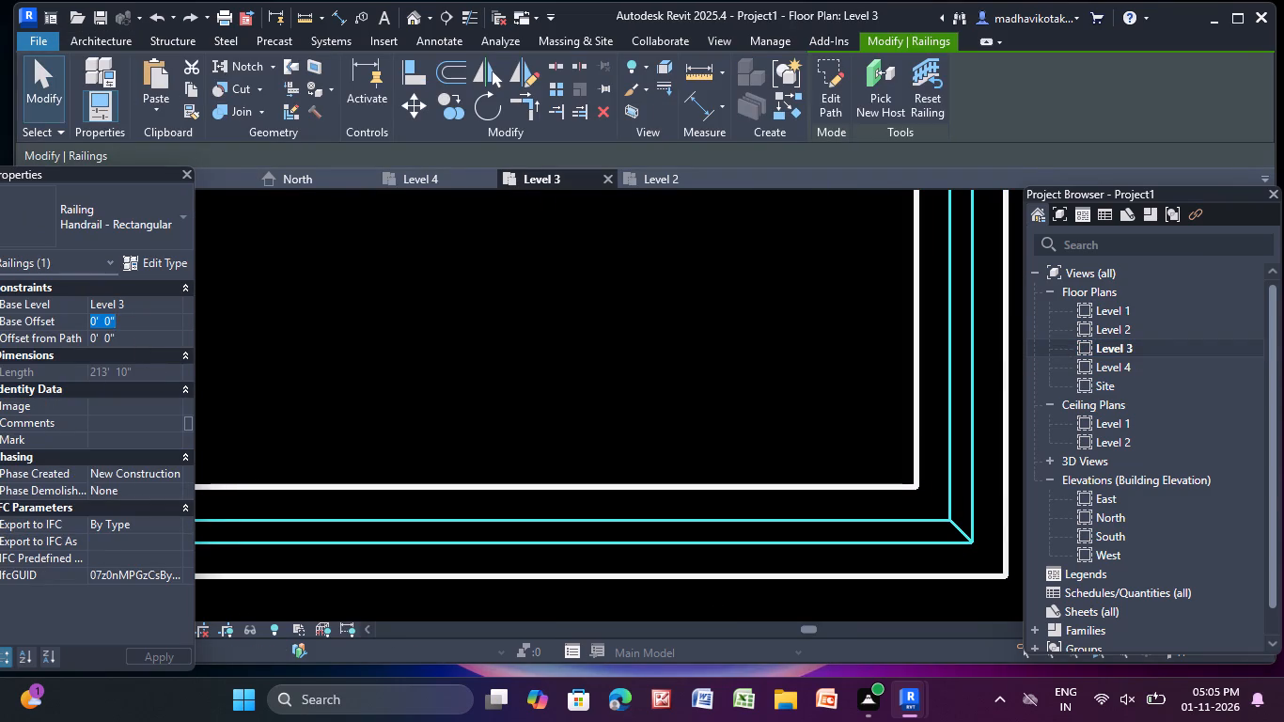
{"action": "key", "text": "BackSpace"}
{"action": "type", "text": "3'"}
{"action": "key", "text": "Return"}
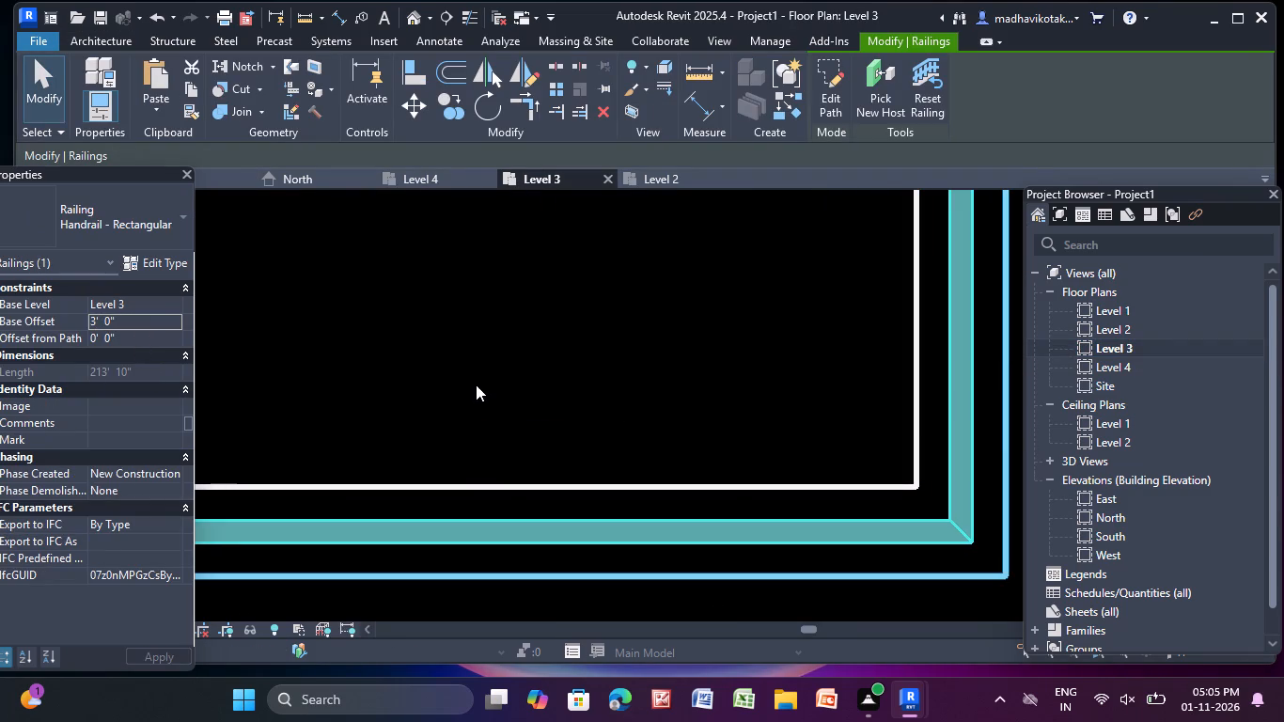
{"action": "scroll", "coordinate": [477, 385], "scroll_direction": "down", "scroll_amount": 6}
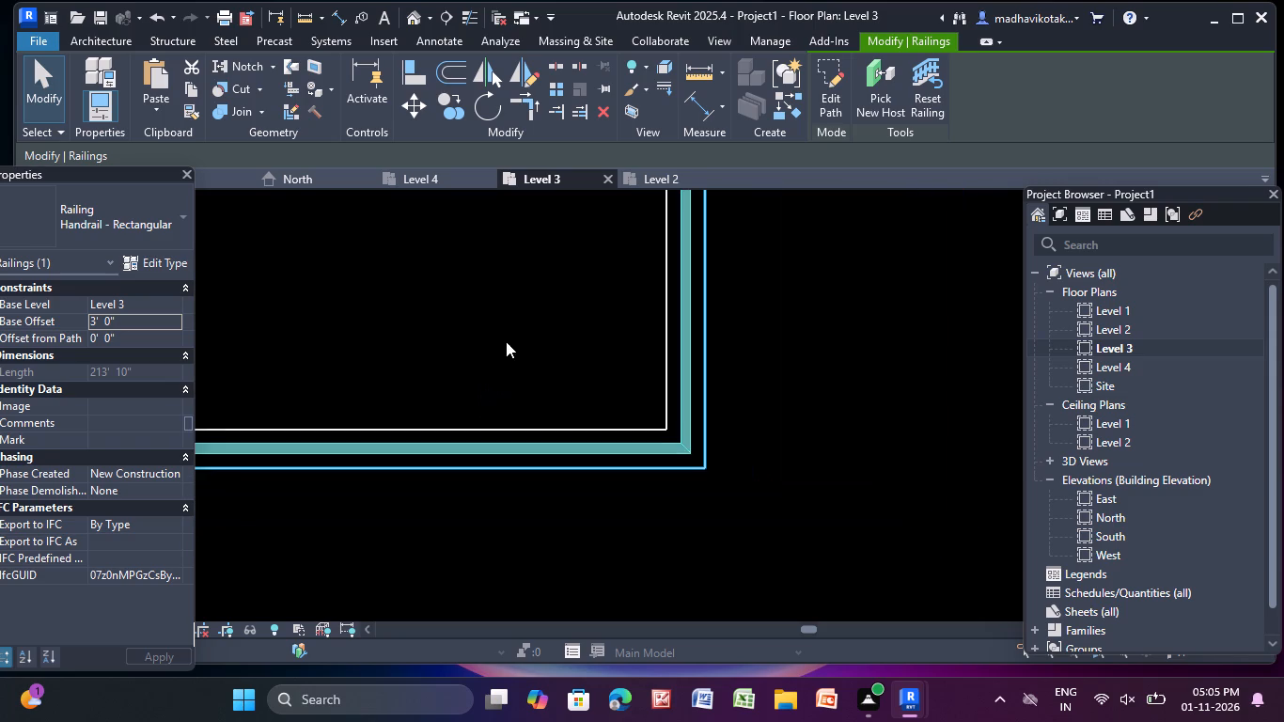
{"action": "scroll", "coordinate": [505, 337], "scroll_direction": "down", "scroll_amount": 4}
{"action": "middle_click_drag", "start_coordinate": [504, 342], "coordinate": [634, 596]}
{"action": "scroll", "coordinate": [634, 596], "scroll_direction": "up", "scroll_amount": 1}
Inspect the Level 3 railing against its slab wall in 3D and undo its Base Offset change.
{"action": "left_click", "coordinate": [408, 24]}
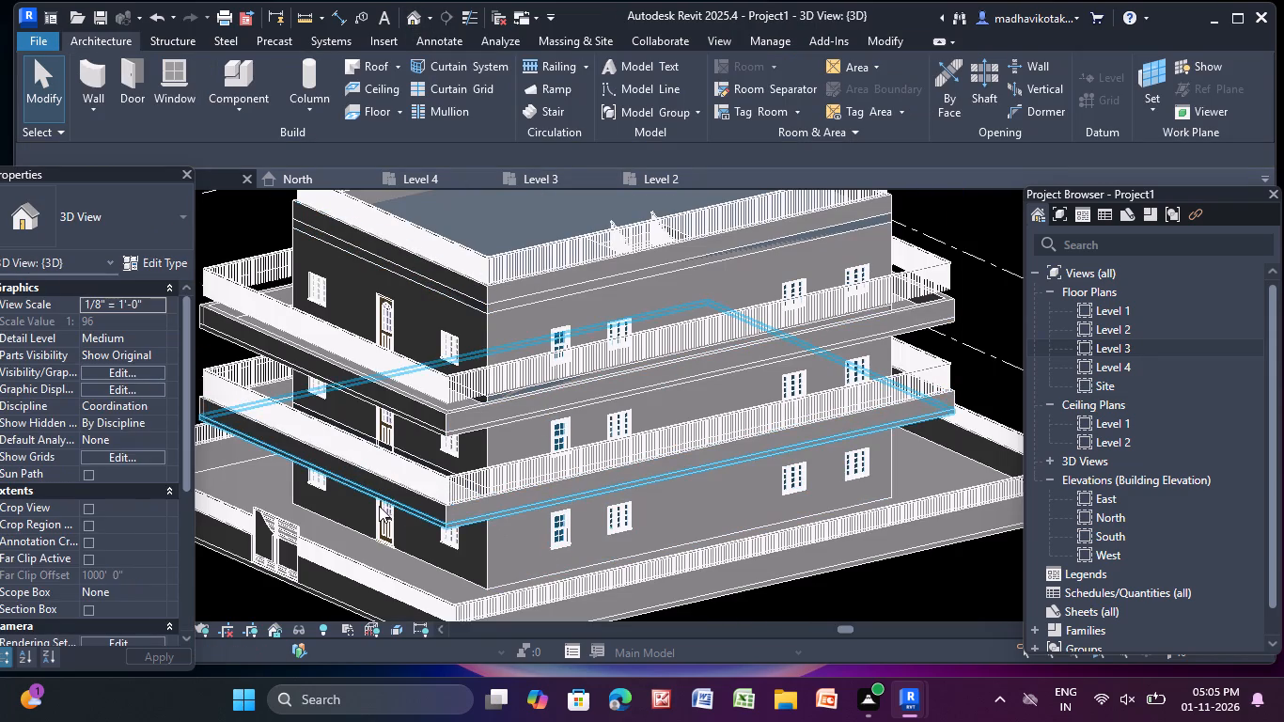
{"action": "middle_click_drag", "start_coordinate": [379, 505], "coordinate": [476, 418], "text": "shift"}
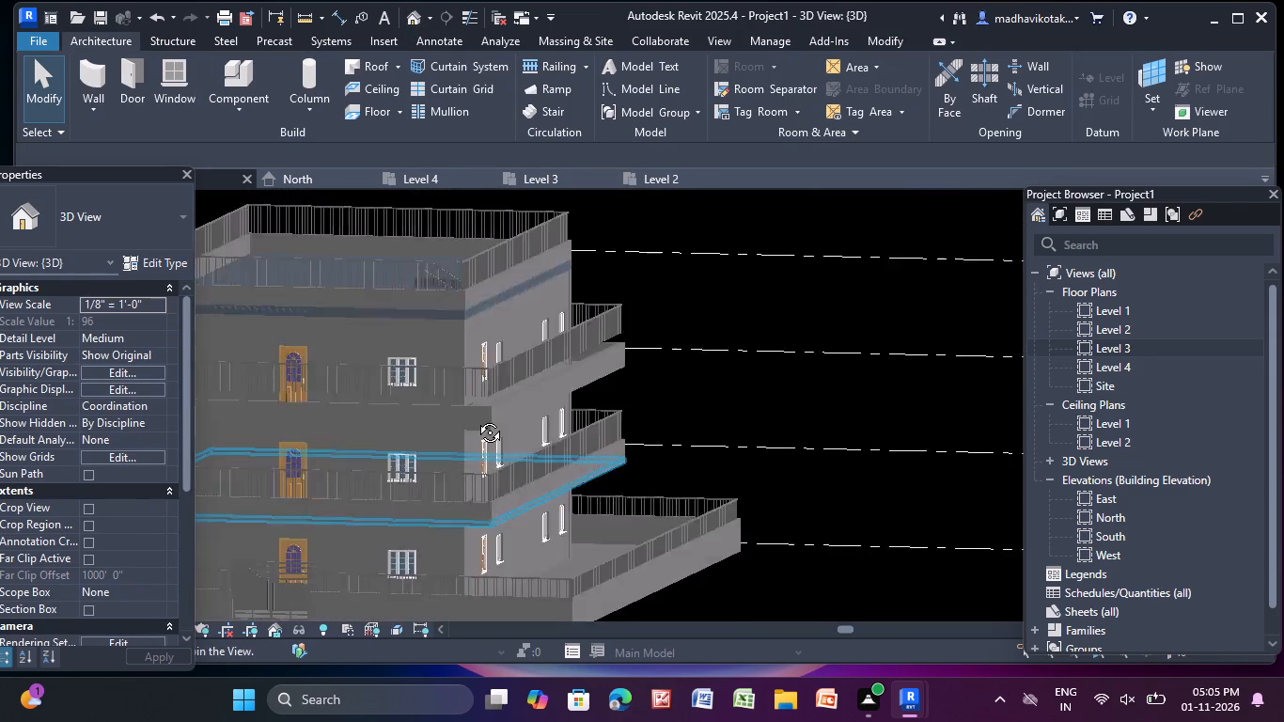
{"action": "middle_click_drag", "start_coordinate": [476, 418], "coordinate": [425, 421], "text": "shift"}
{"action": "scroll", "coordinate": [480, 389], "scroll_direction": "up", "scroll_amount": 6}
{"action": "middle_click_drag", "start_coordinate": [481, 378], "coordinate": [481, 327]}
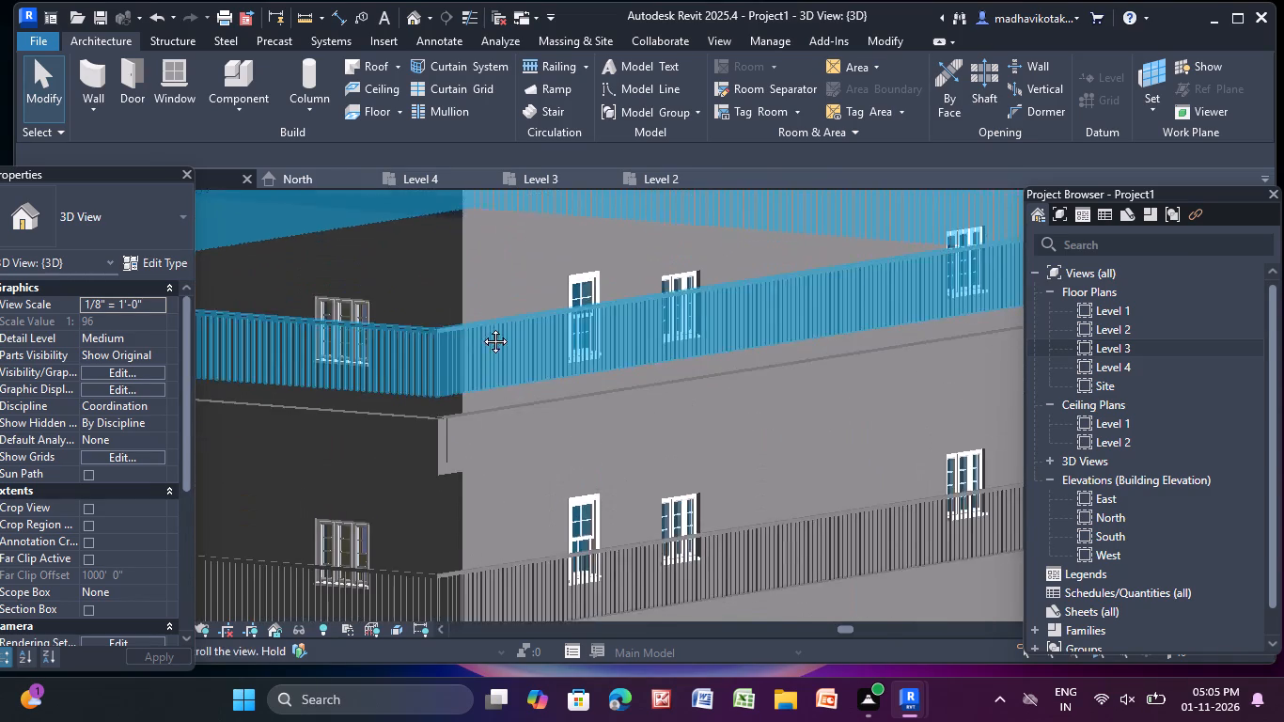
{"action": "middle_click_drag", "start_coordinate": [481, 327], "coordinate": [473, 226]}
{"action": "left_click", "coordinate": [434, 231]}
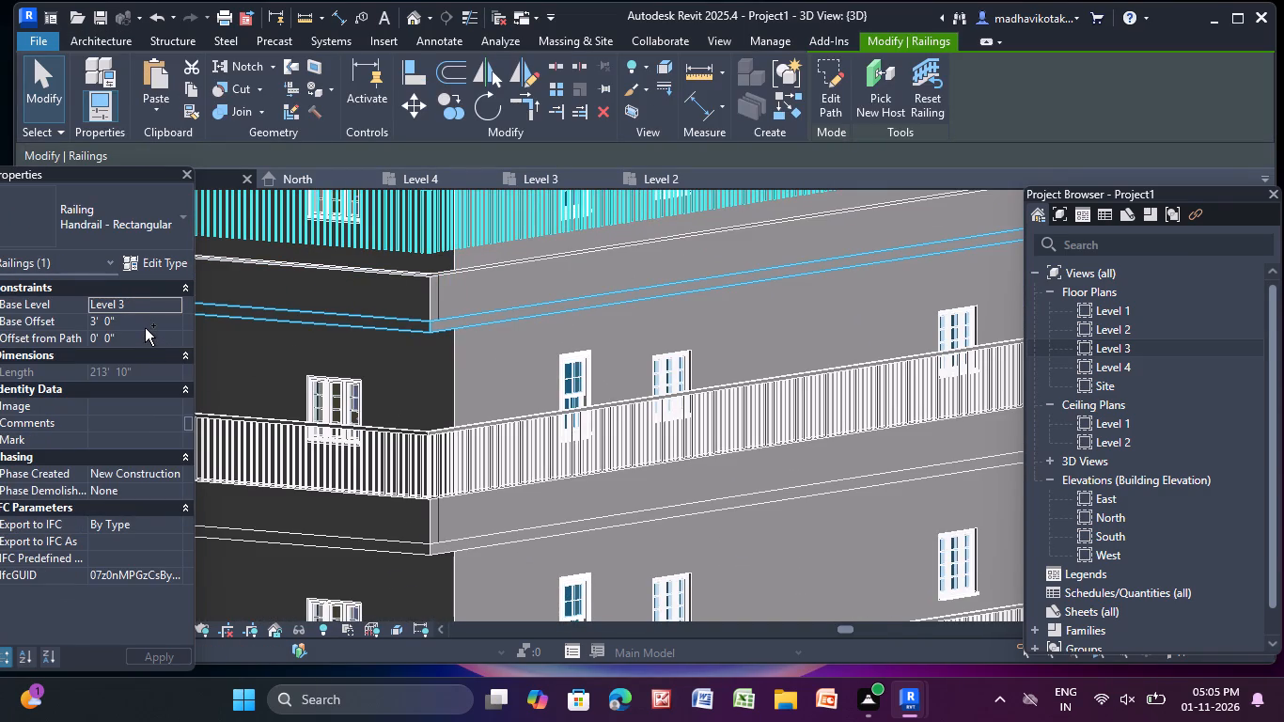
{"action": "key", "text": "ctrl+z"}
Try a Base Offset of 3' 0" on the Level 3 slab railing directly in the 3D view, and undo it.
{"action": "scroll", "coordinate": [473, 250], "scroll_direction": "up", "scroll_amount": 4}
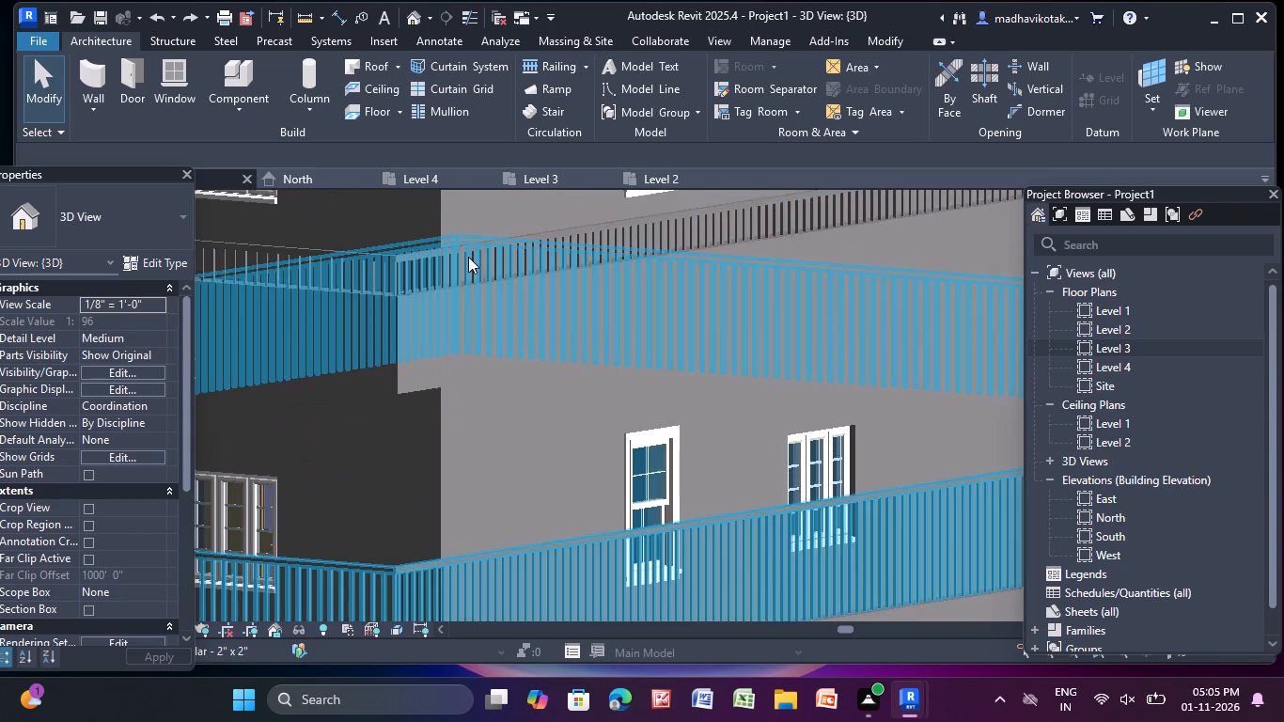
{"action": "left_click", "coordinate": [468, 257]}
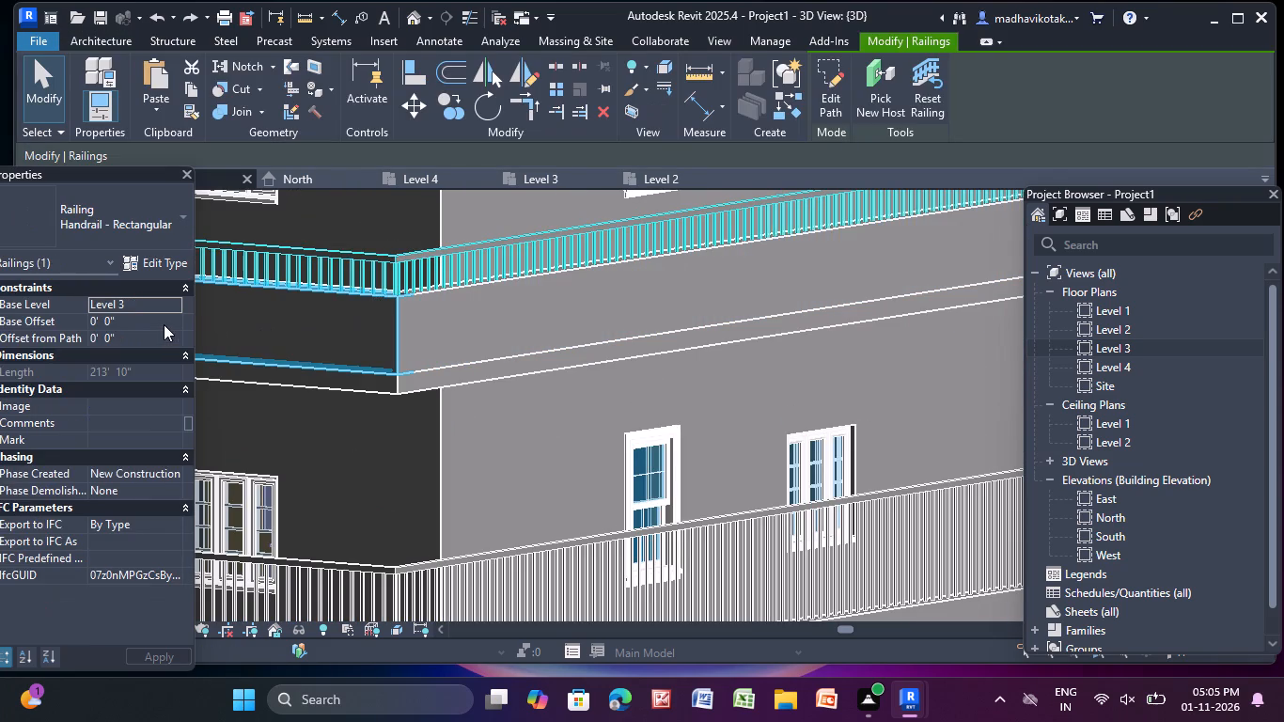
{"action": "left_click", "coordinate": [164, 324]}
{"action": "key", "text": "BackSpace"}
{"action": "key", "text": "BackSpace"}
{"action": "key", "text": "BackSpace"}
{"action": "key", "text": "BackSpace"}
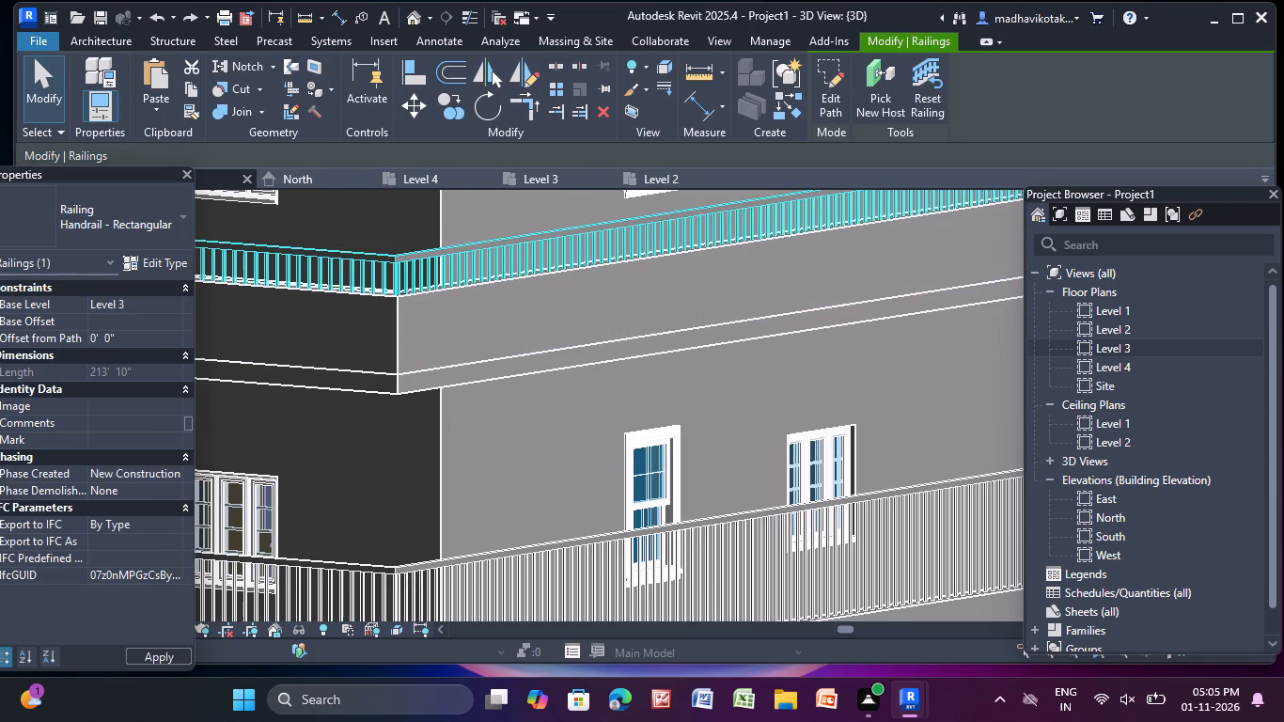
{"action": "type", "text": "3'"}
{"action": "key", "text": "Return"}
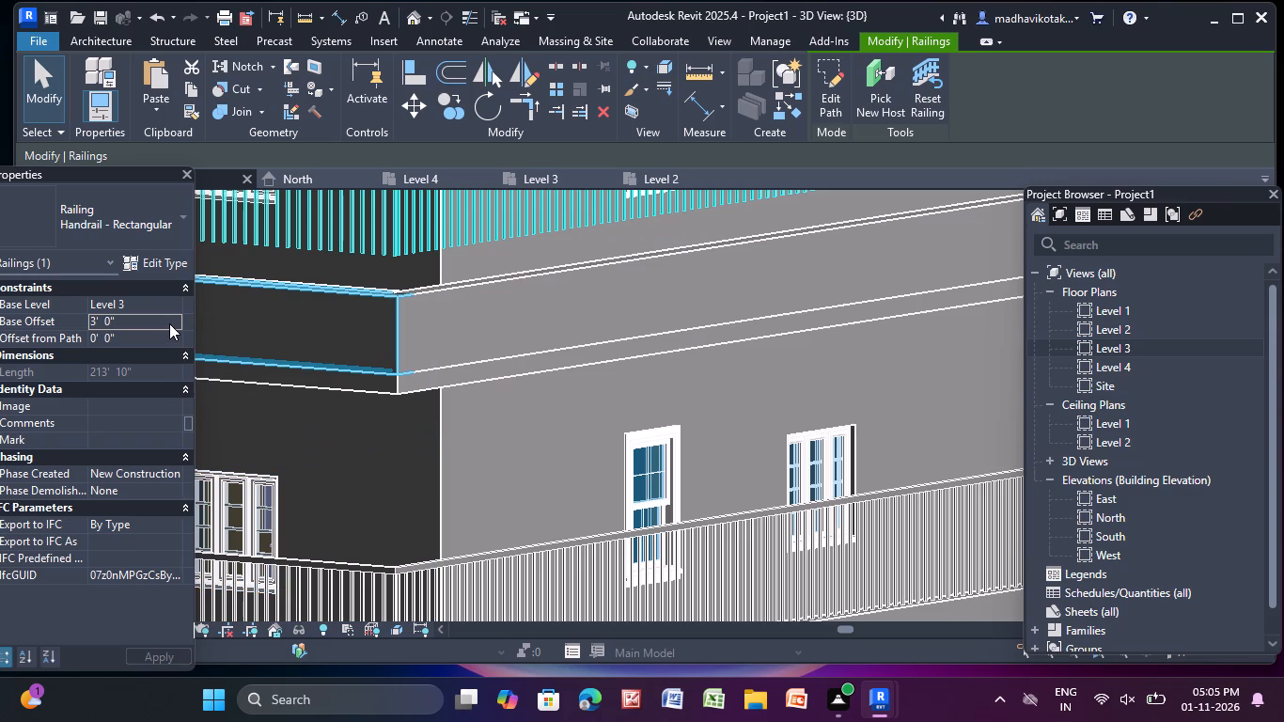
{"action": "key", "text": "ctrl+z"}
Undo the earlier Base Offset change on the Level 2 slab railing as well.
{"action": "scroll", "coordinate": [267, 358], "scroll_direction": "down", "scroll_amount": 4}
{"action": "middle_click_drag", "start_coordinate": [270, 364], "coordinate": [302, 320]}
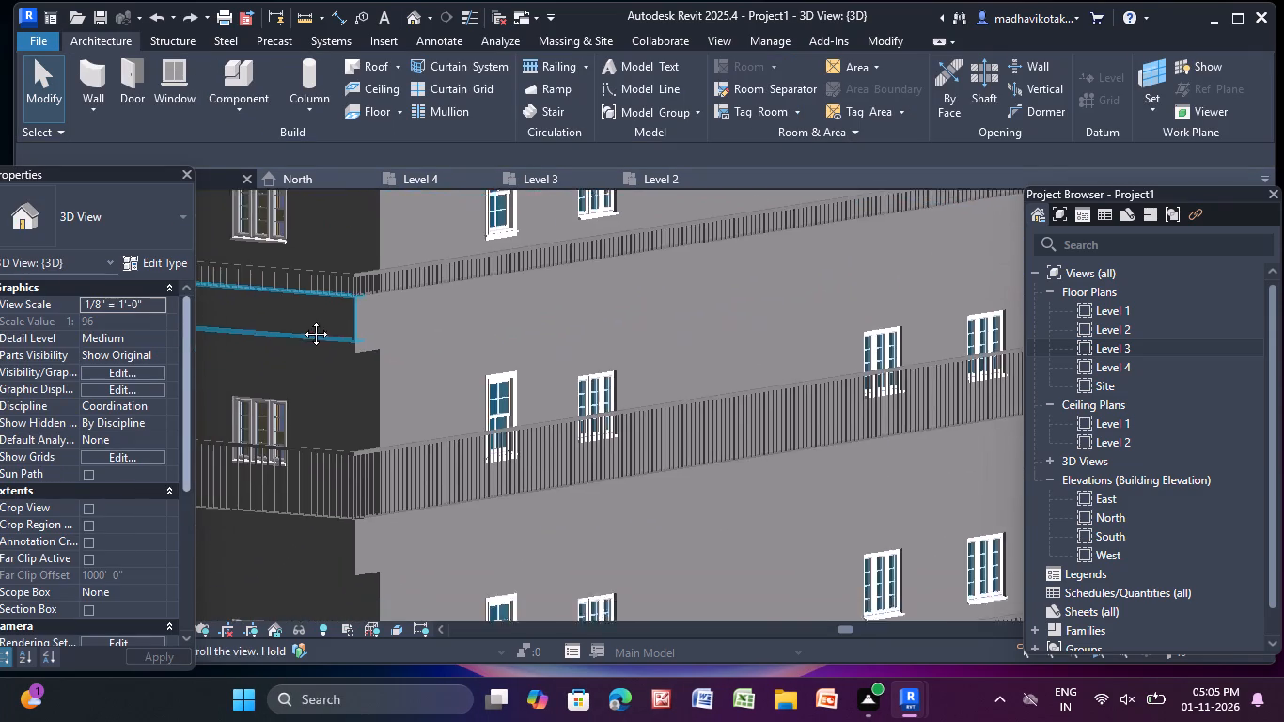
{"action": "middle_click_drag", "start_coordinate": [302, 320], "coordinate": [374, 229]}
{"action": "key", "text": "ctrl+z"}
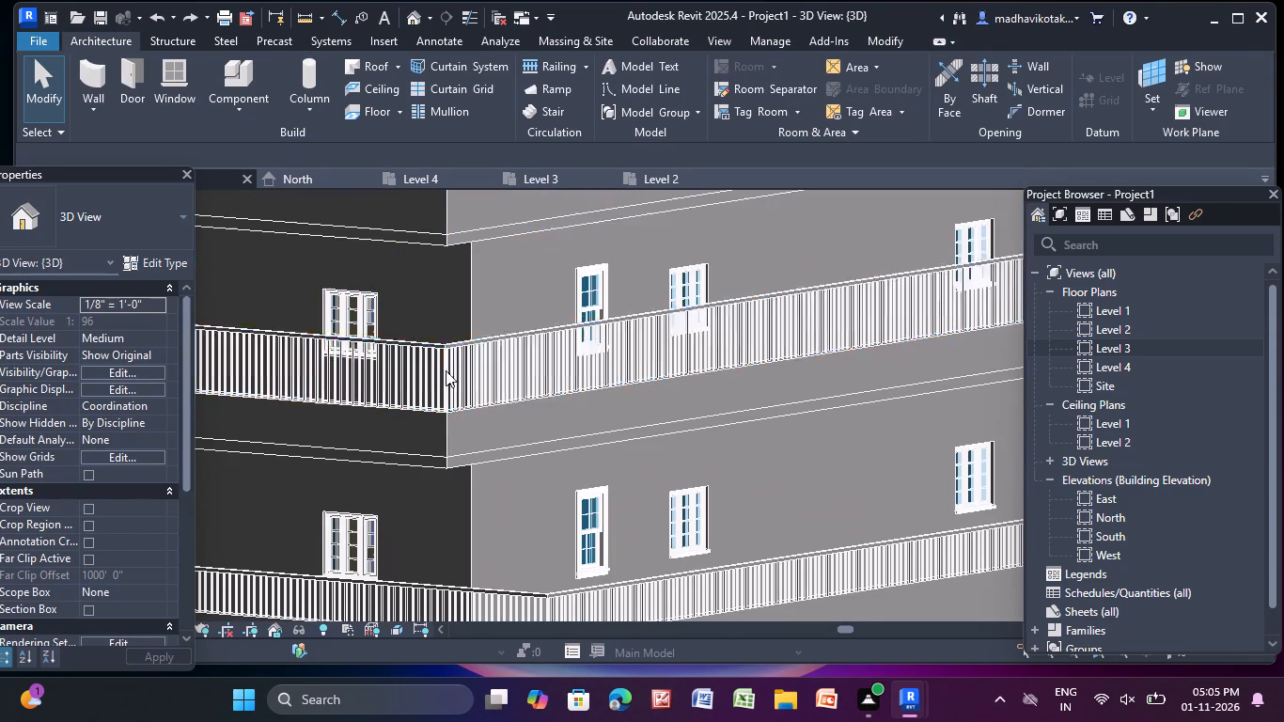
{"action": "scroll", "coordinate": [464, 439], "scroll_direction": "down", "scroll_amount": 6}
{"action": "key", "text": "Escape"}
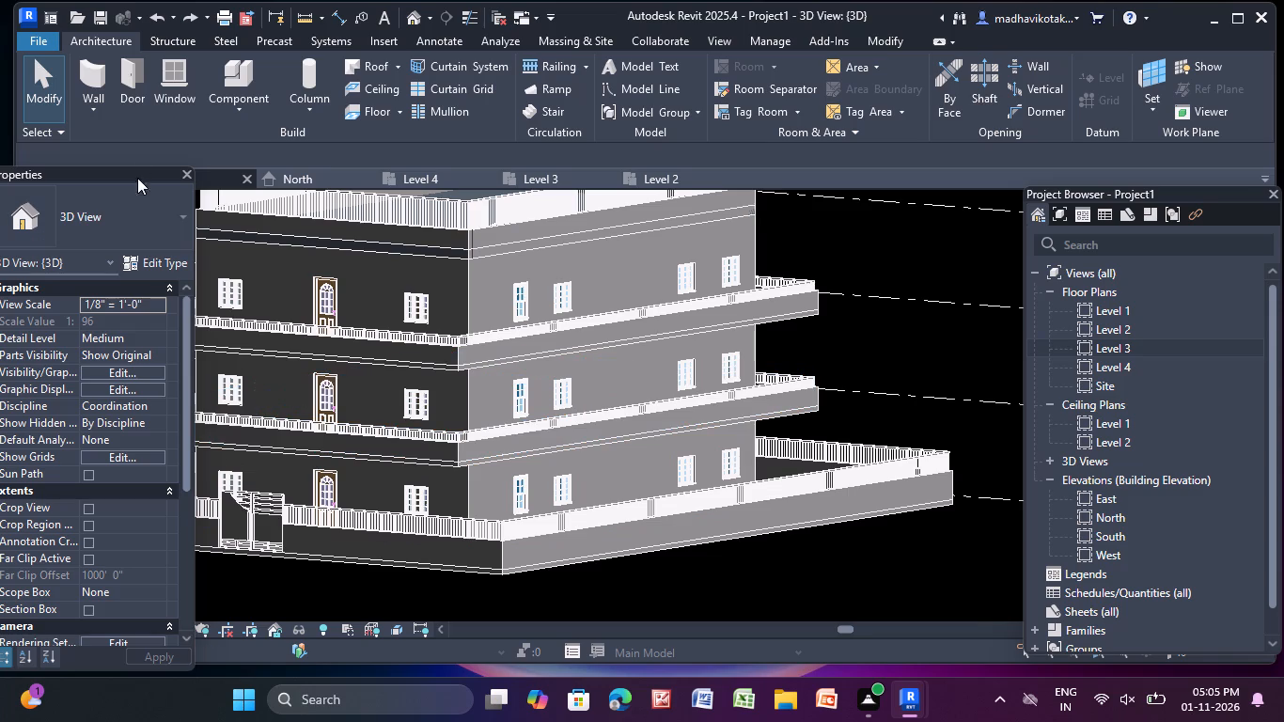
Examine the whole building in 3D from the front and above, comparing the railings with their walls on every level.
{"action": "scroll", "coordinate": [399, 408], "scroll_direction": "down", "scroll_amount": 5}
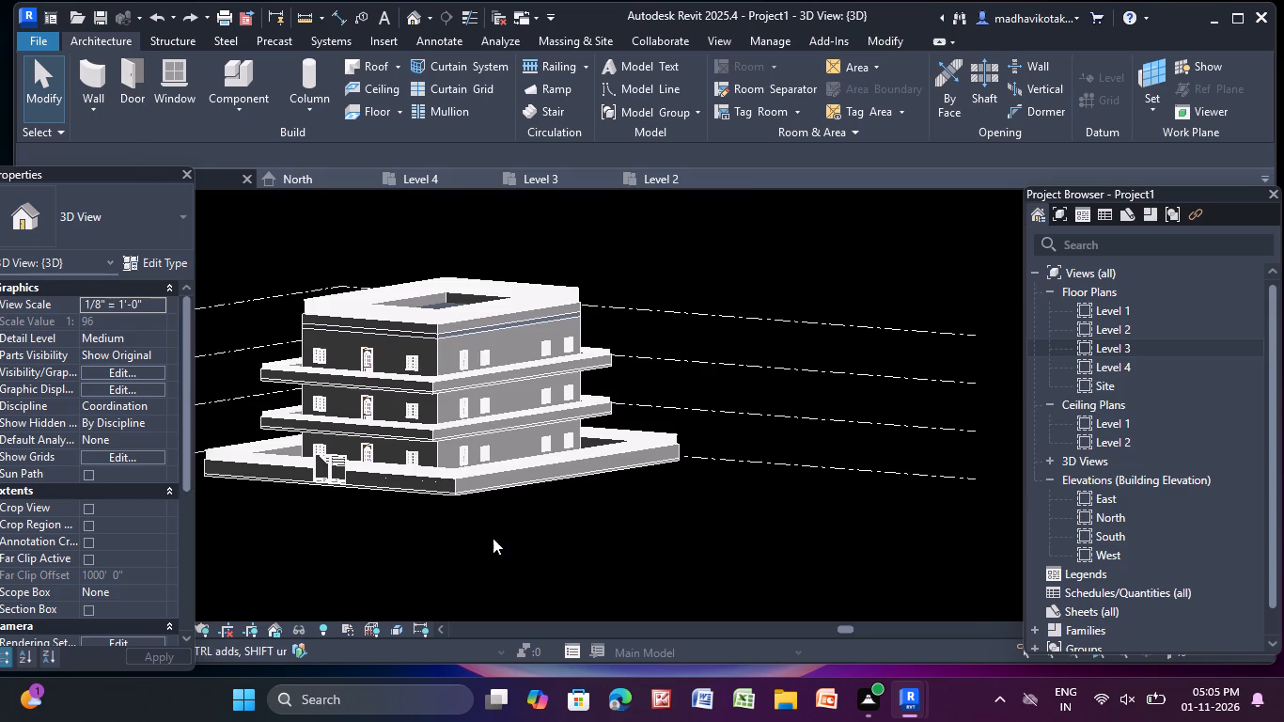
{"action": "middle_click_drag", "start_coordinate": [464, 538], "coordinate": [39, 1]}
{"action": "scroll", "coordinate": [57, 246], "scroll_direction": "down", "scroll_amount": 11}
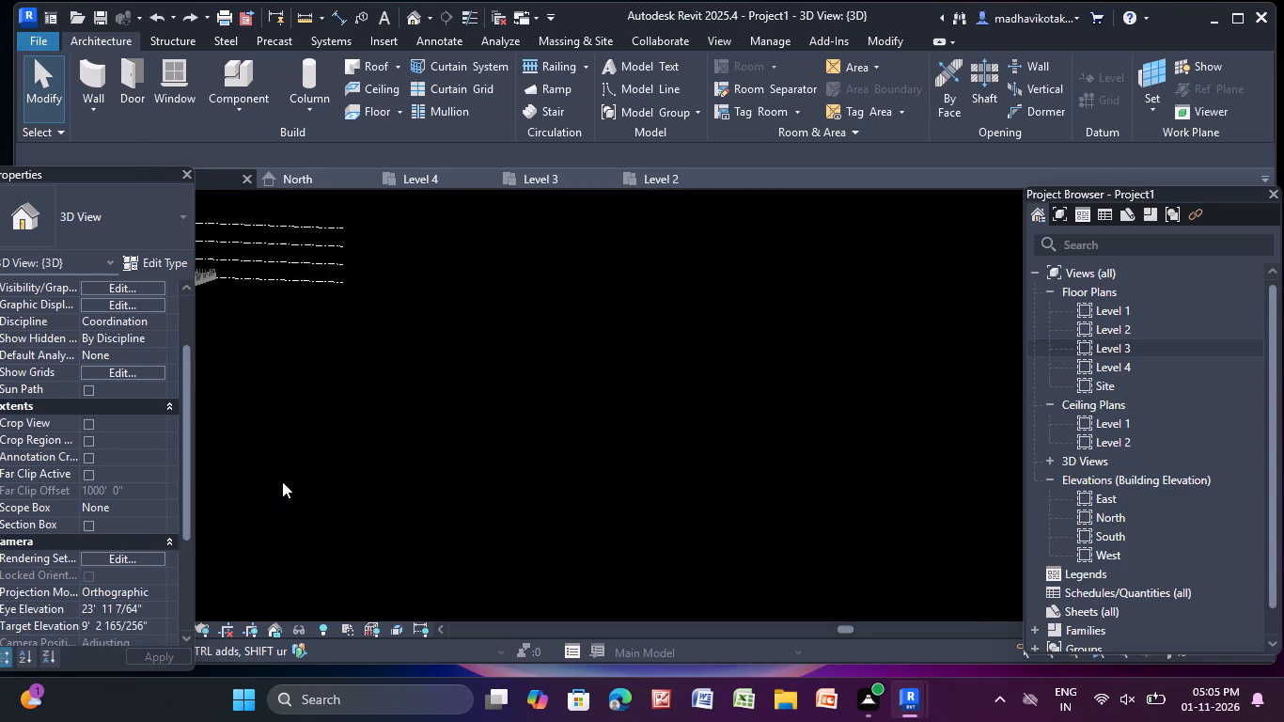
{"action": "scroll", "coordinate": [196, 356], "scroll_direction": "down", "scroll_amount": 7}
{"action": "middle_click_drag", "start_coordinate": [250, 388], "coordinate": [436, 400]}
{"action": "scroll", "coordinate": [250, 388], "scroll_direction": "up", "scroll_amount": 1}
{"action": "scroll", "coordinate": [393, 395], "scroll_direction": "up", "scroll_amount": 6}
{"action": "middle_click_drag", "start_coordinate": [387, 386], "coordinate": [498, 522]}
{"action": "scroll", "coordinate": [482, 510], "scroll_direction": "up", "scroll_amount": 7}
{"action": "middle_click_drag", "start_coordinate": [472, 504], "coordinate": [517, 465]}
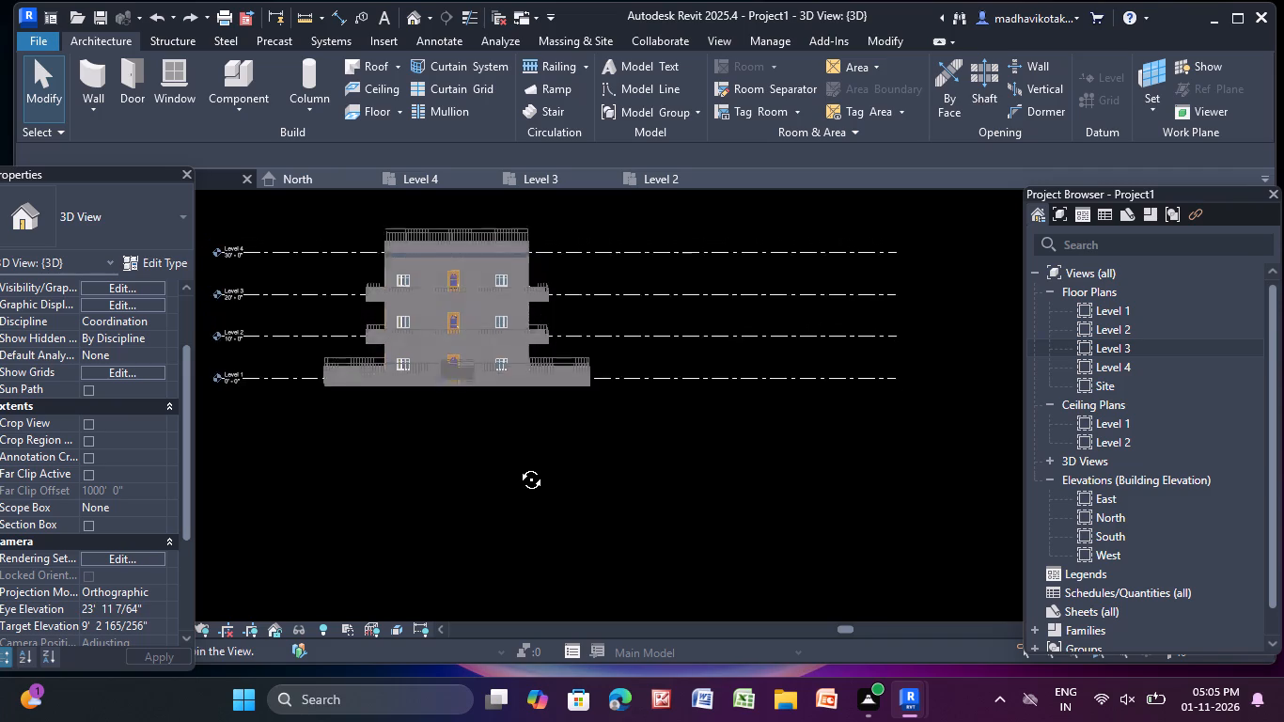
{"action": "middle_click_drag", "start_coordinate": [517, 465], "coordinate": [509, 435]}
{"action": "scroll", "coordinate": [486, 406], "scroll_direction": "up", "scroll_amount": 8}
{"action": "middle_click_drag", "start_coordinate": [472, 400], "coordinate": [488, 522], "text": "shift"}
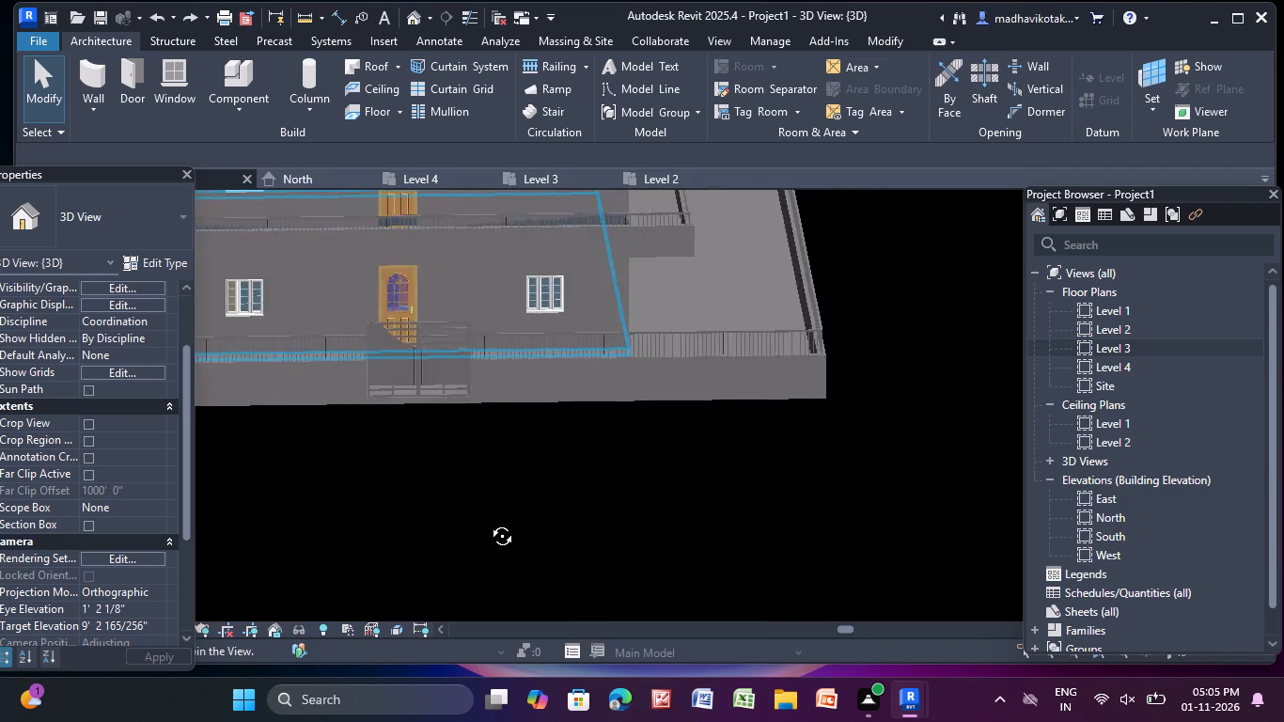
{"action": "middle_click_drag", "start_coordinate": [488, 522], "coordinate": [488, 521], "text": "shift"}
{"action": "scroll", "coordinate": [437, 354], "scroll_direction": "down", "scroll_amount": 5}
{"action": "middle_click_drag", "start_coordinate": [443, 363], "coordinate": [434, 384]}
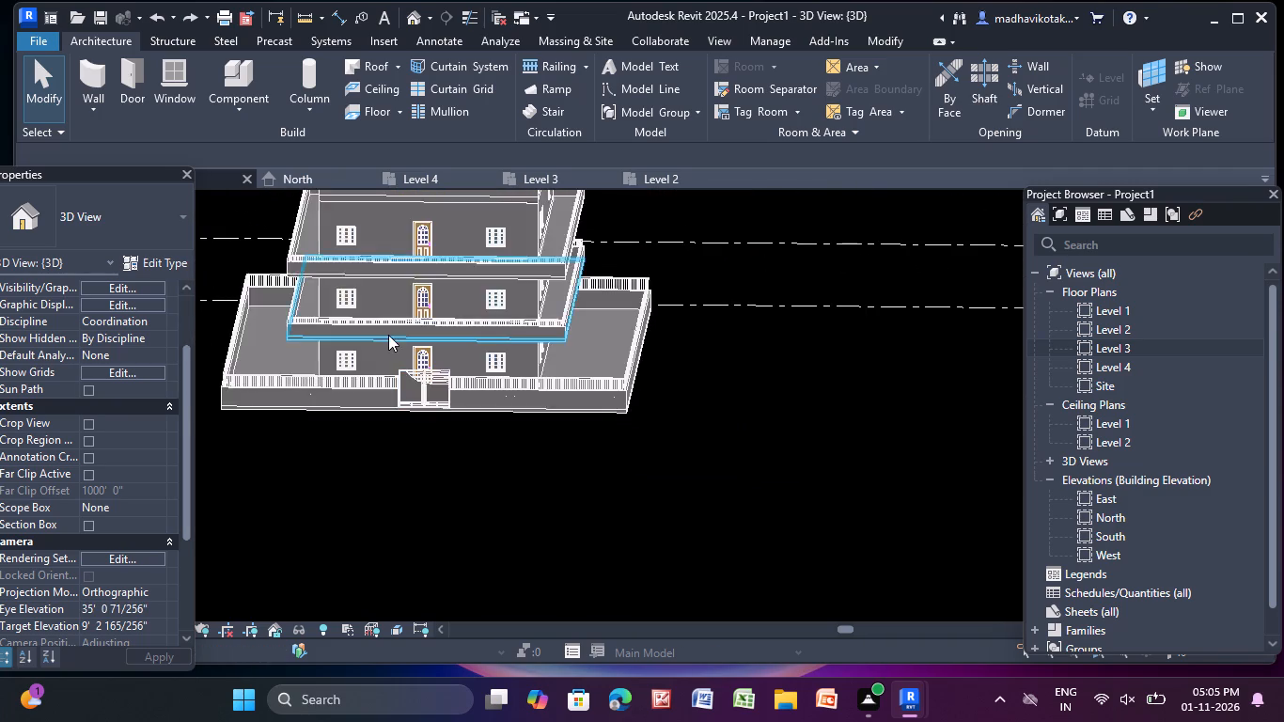
{"action": "scroll", "coordinate": [389, 336], "scroll_direction": "down", "scroll_amount": 3}
{"action": "middle_click_drag", "start_coordinate": [399, 346], "coordinate": [445, 494]}
{"action": "middle_click_drag", "start_coordinate": [447, 466], "coordinate": [452, 416]}
{"action": "scroll", "coordinate": [452, 416], "scroll_direction": "up", "scroll_amount": 5}
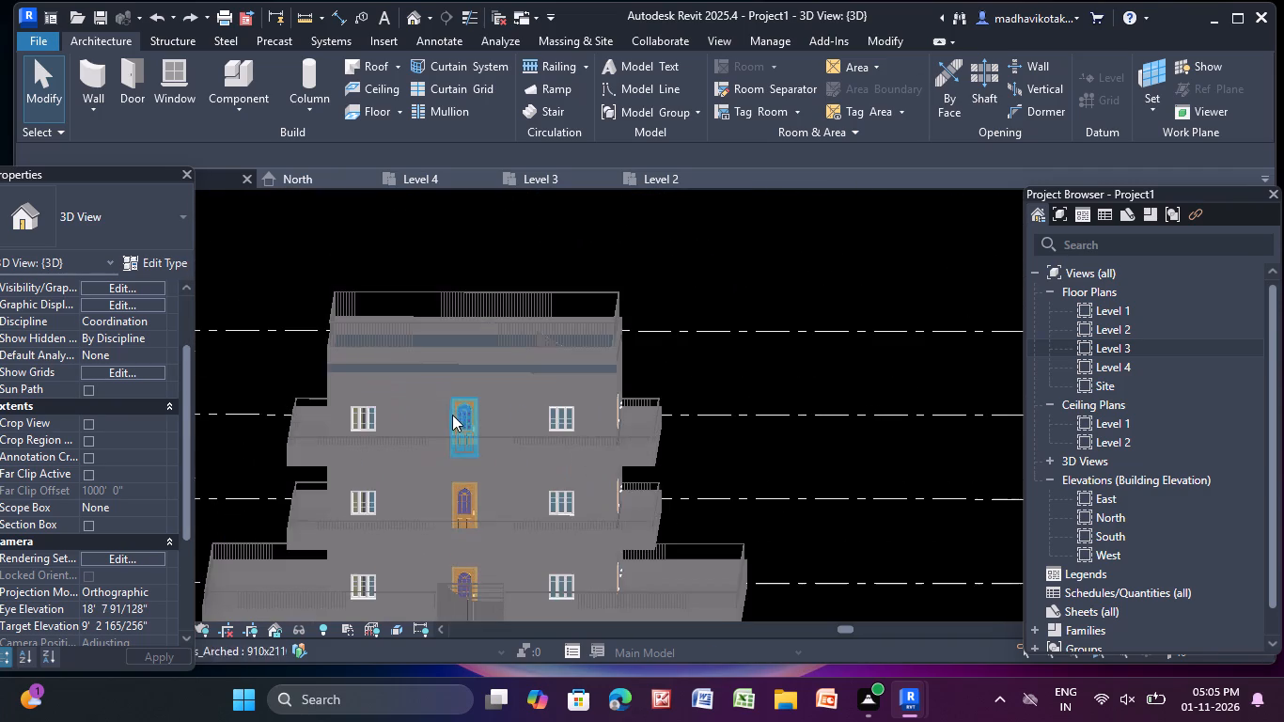
{"action": "middle_click_drag", "start_coordinate": [687, 370], "coordinate": [652, 339]}
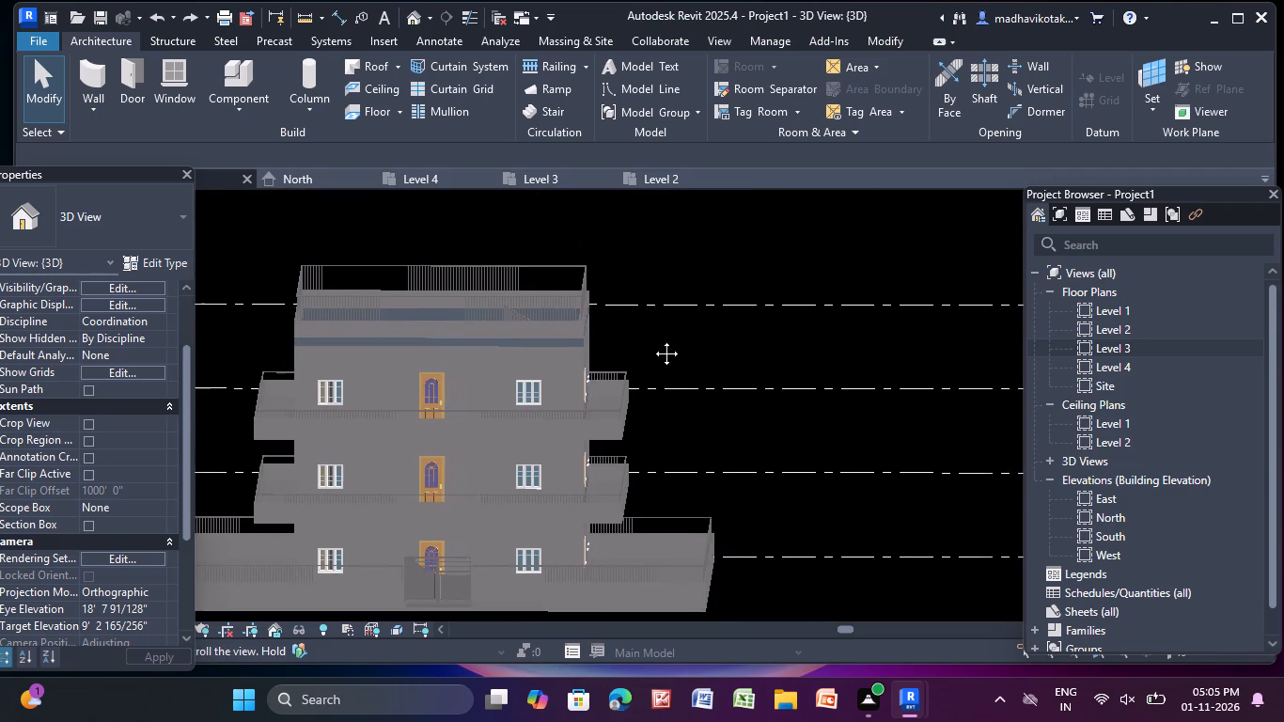
{"action": "middle_click_drag", "start_coordinate": [652, 339], "coordinate": [629, 309]}
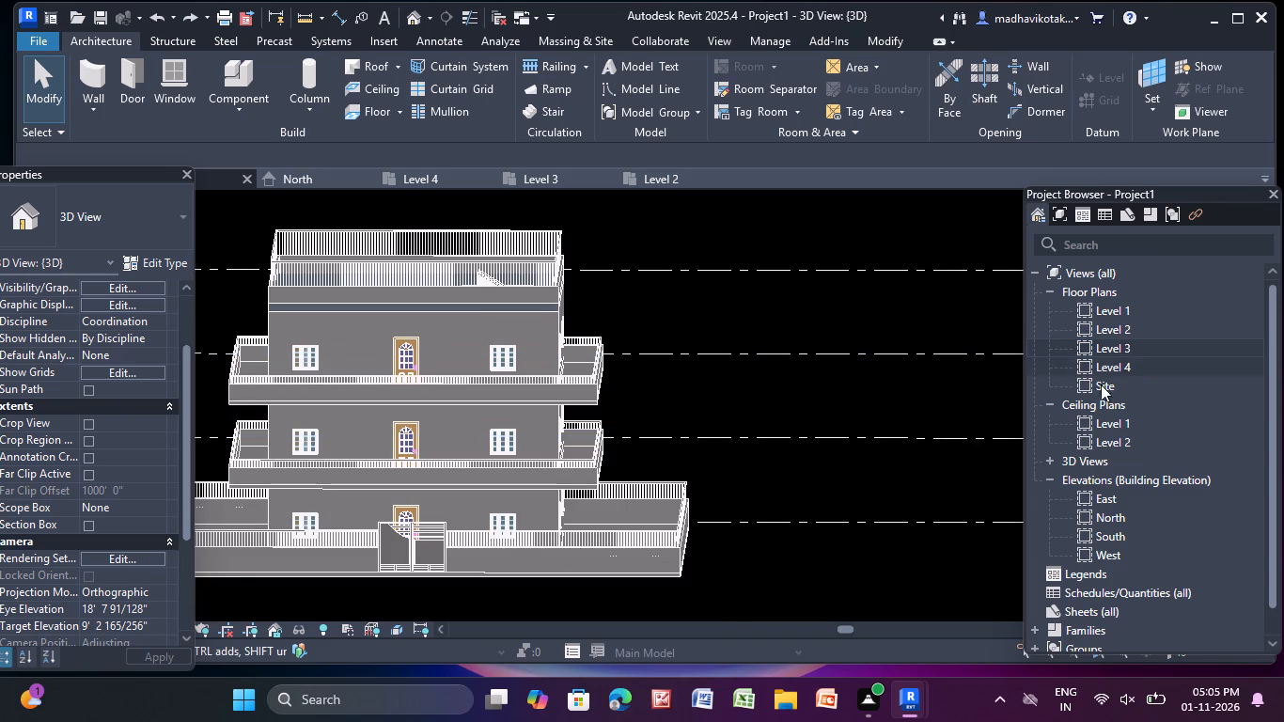
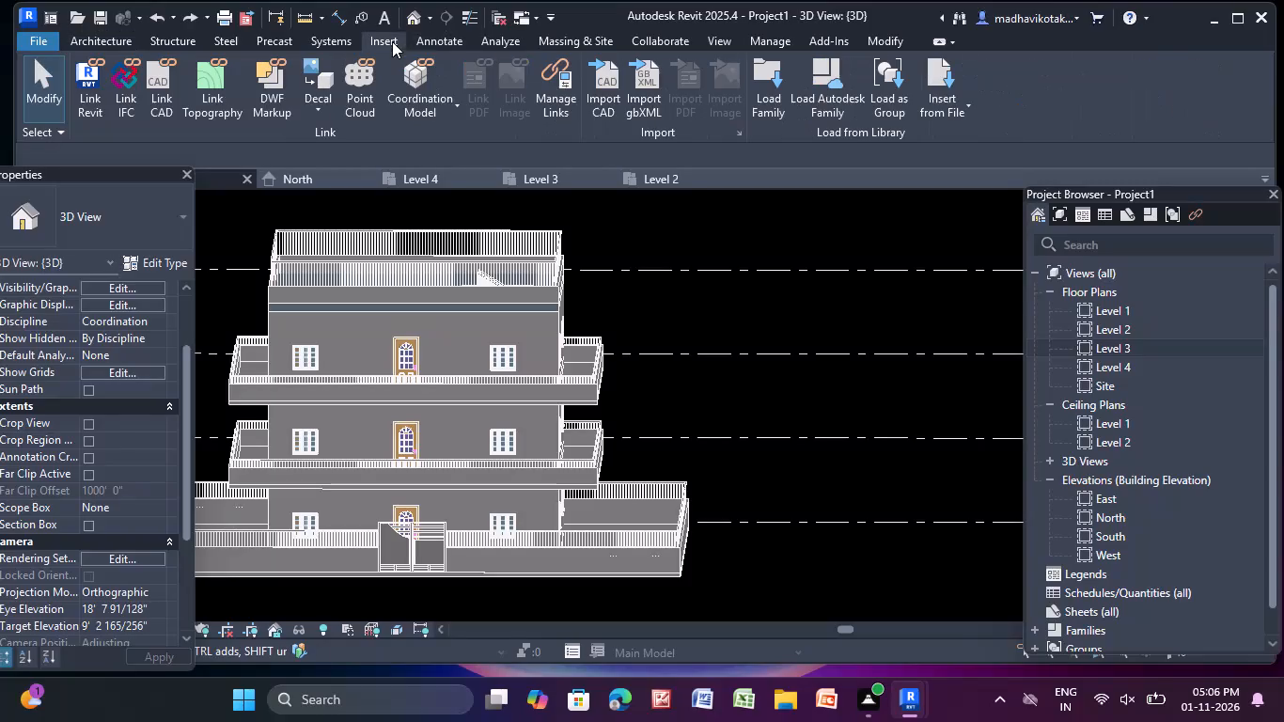
Start loading a family from disk and go up from the Gate folder to its parent SHUBHAM CITY folder.
{"action": "double_click", "coordinate": [822, 67]}
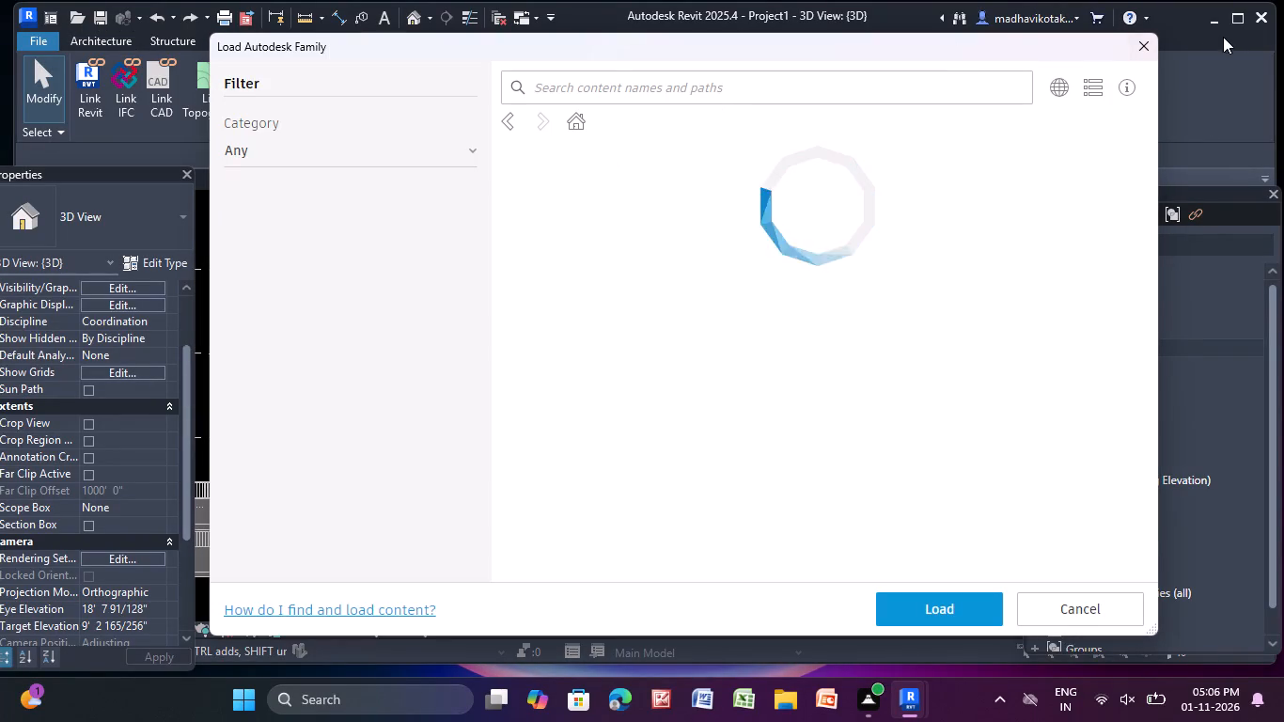
{"action": "left_click", "coordinate": [1153, 43]}
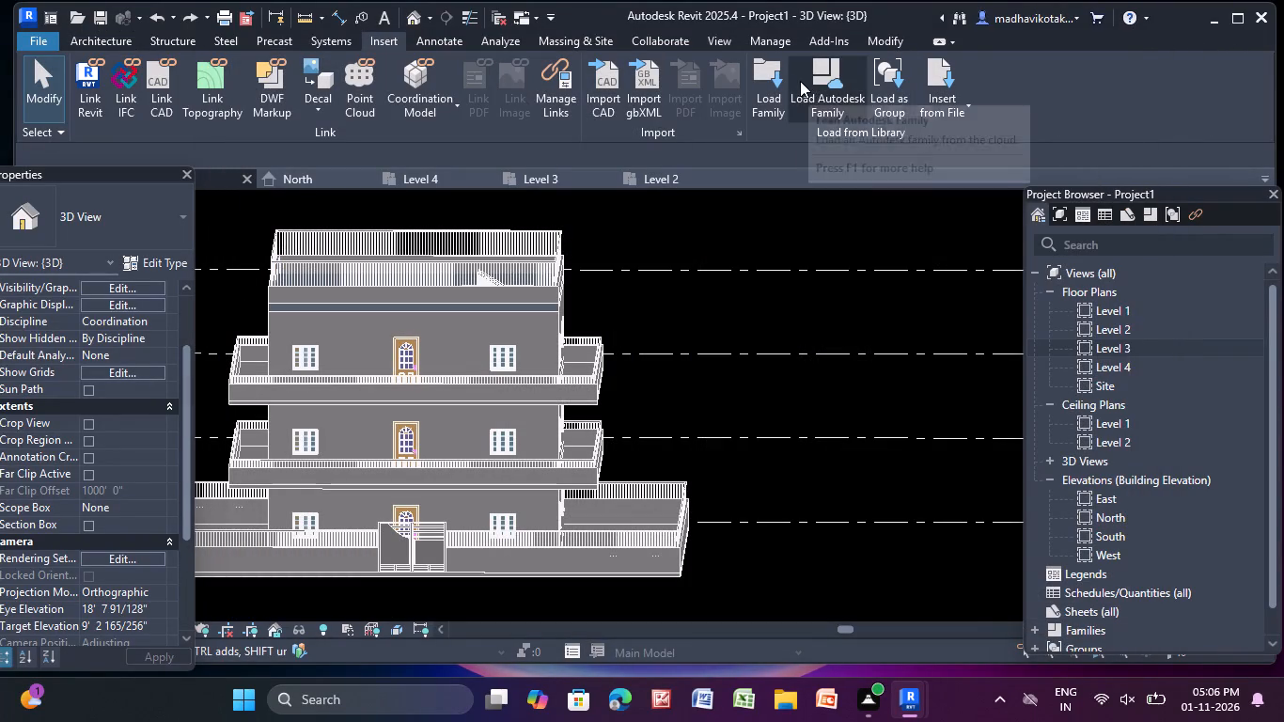
{"action": "double_click", "coordinate": [766, 81]}
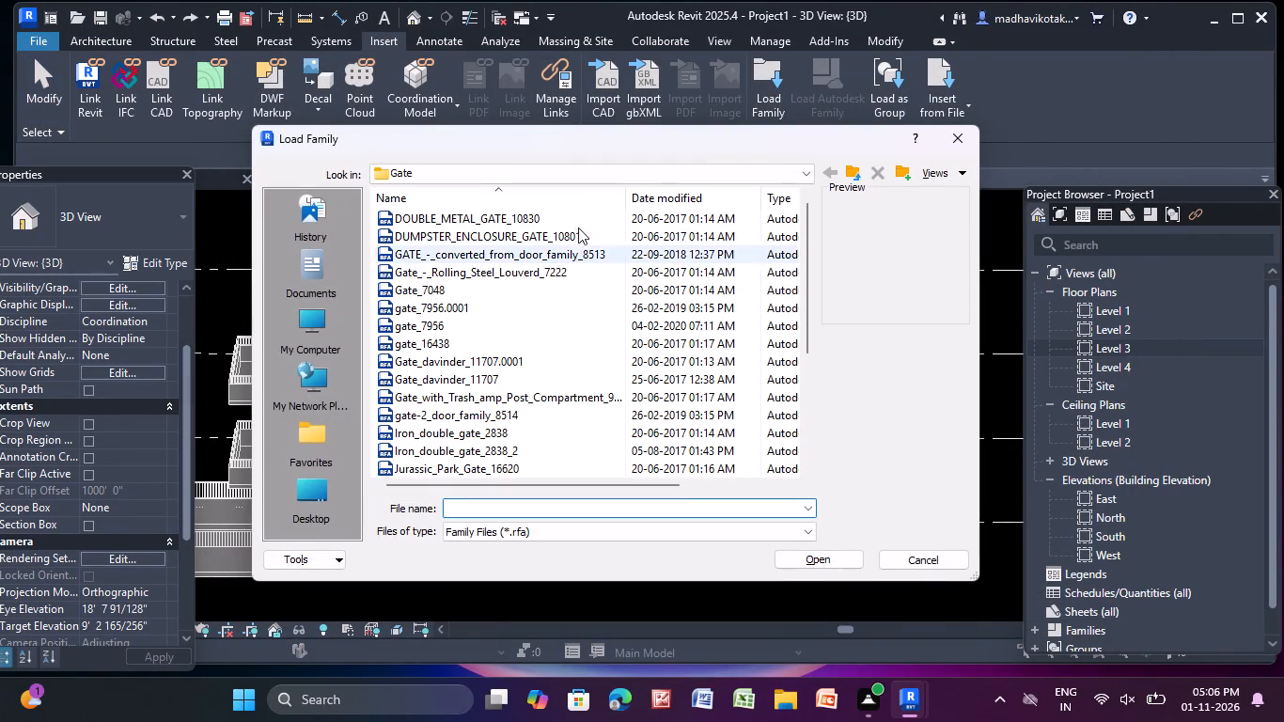
{"action": "left_click", "coordinate": [587, 169]}
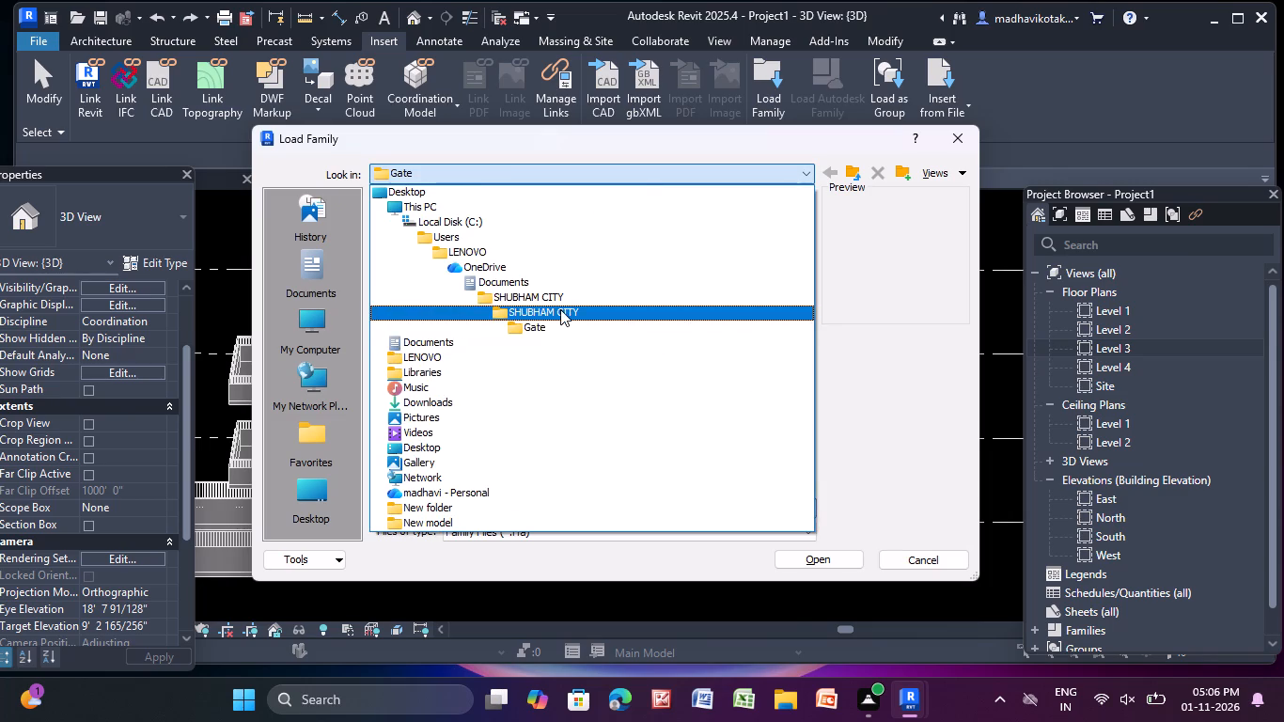
{"action": "double_click", "coordinate": [560, 309]}
Find and open the "tree and plant" folder among the family library folders.
{"action": "scroll", "coordinate": [511, 264], "scroll_direction": "down", "scroll_amount": 8}
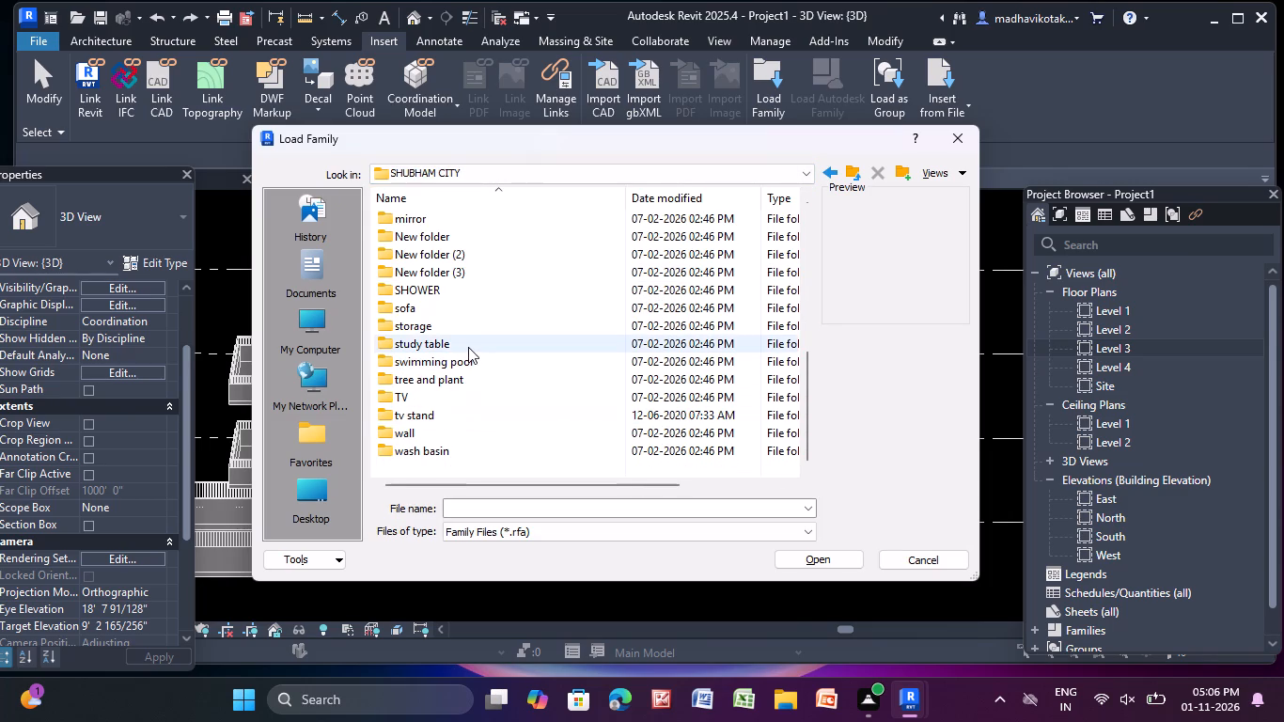
{"action": "scroll", "coordinate": [464, 315], "scroll_direction": "up", "scroll_amount": 2}
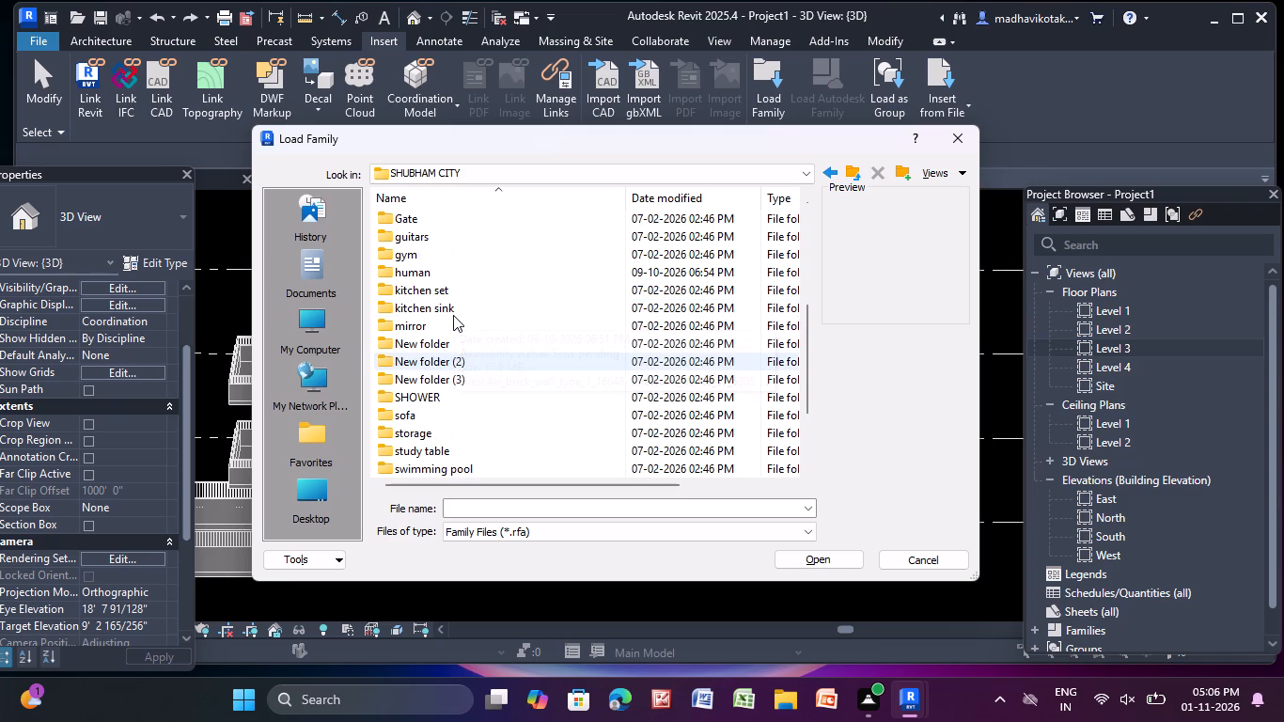
{"action": "scroll", "coordinate": [453, 315], "scroll_direction": "up", "scroll_amount": 4}
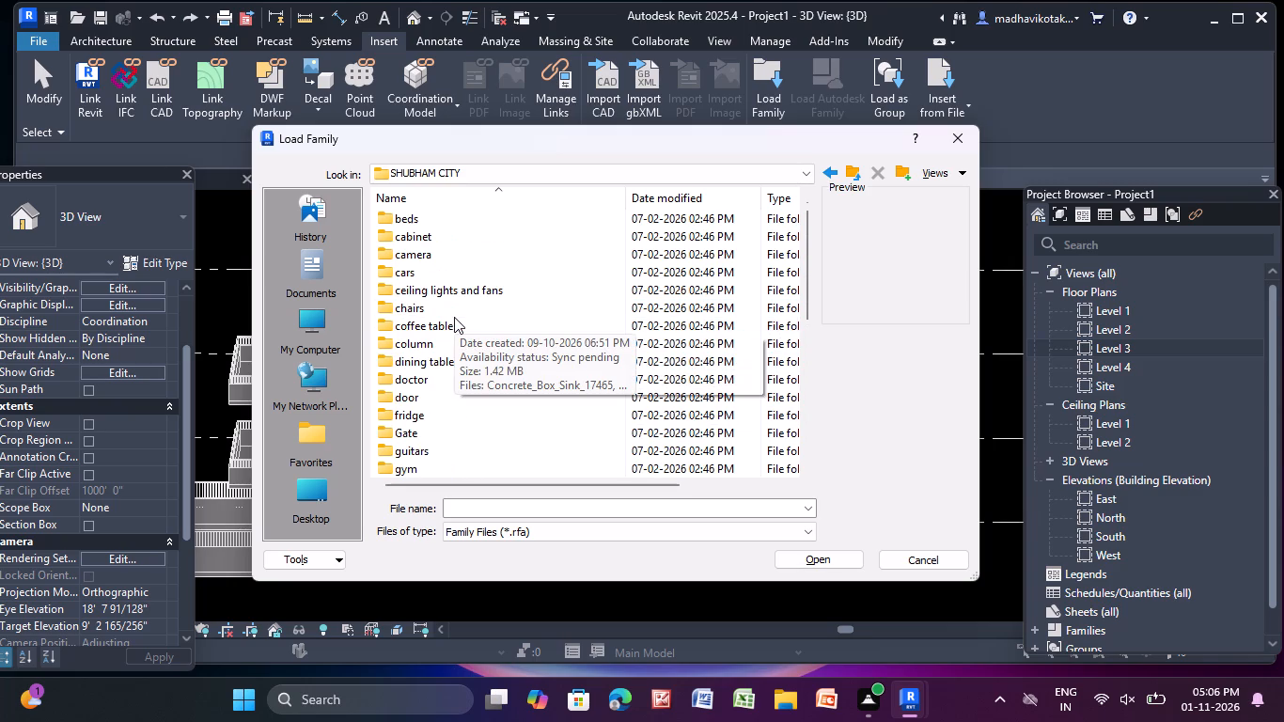
{"action": "scroll", "coordinate": [454, 317], "scroll_direction": "up", "scroll_amount": 1}
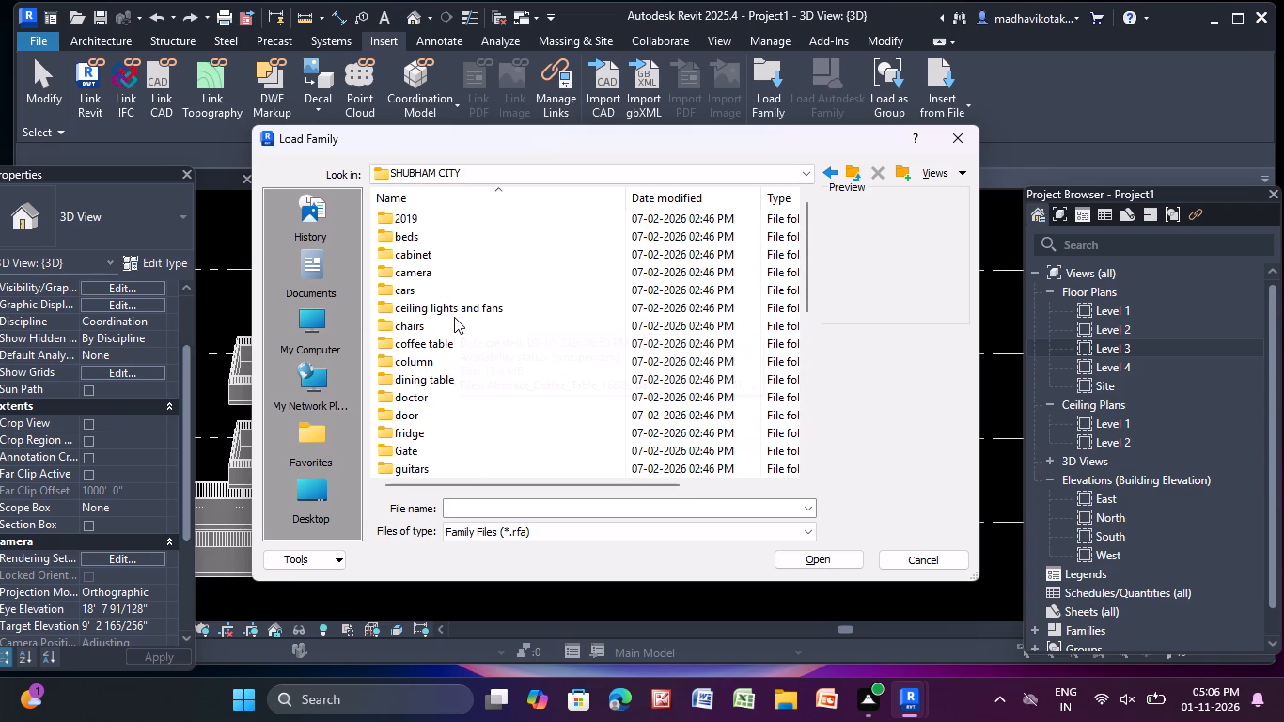
{"action": "scroll", "coordinate": [454, 317], "scroll_direction": "up", "scroll_amount": 1}
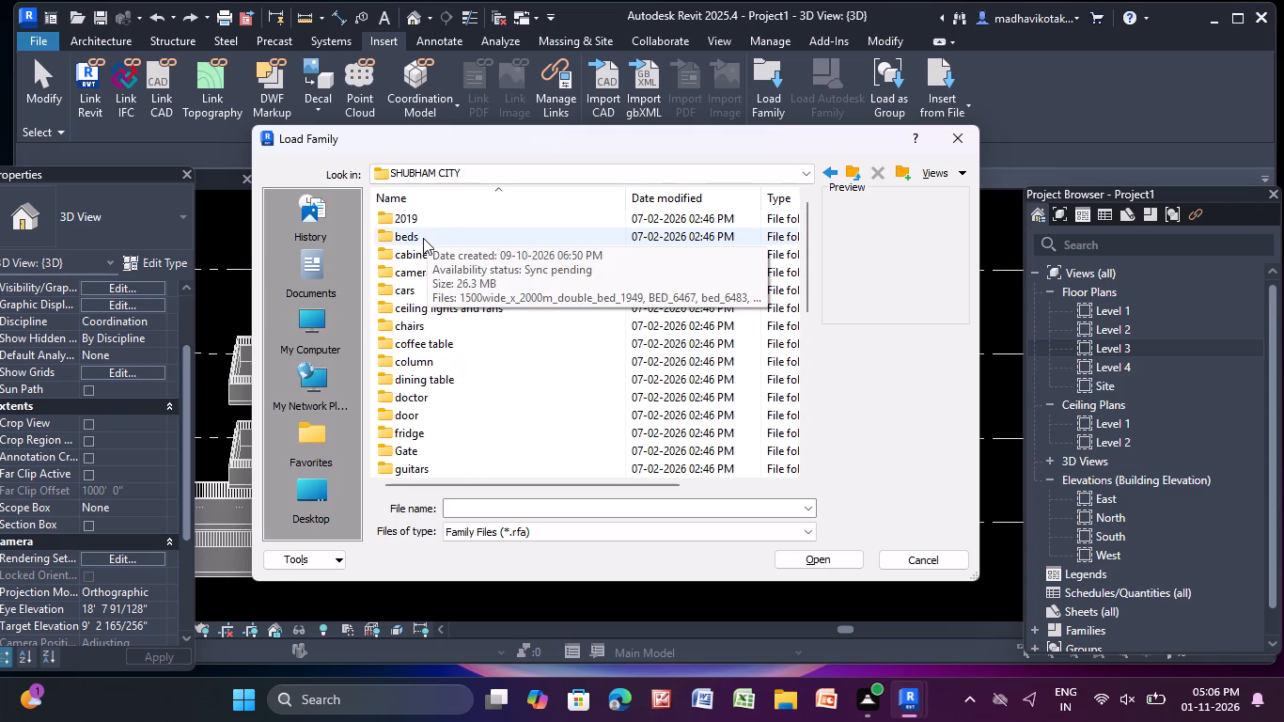
{"action": "scroll", "coordinate": [415, 274], "scroll_direction": "down", "scroll_amount": 1}
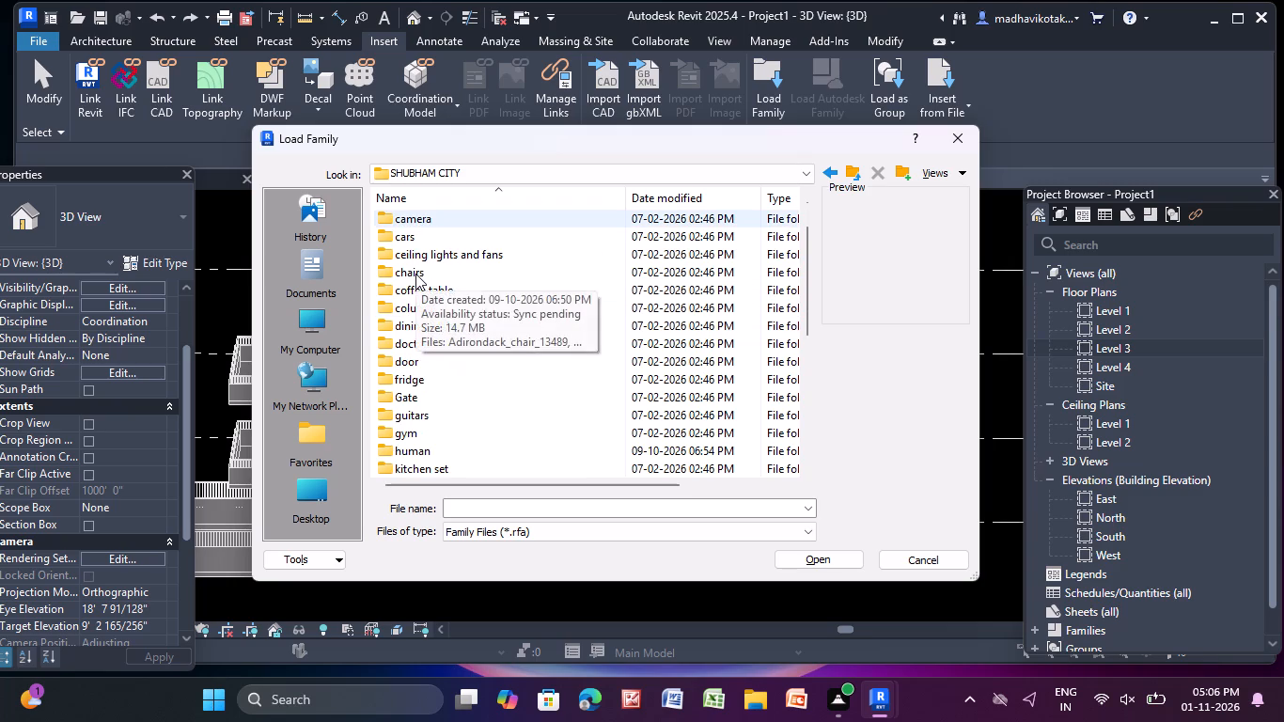
{"action": "scroll", "coordinate": [415, 274], "scroll_direction": "down", "scroll_amount": 4}
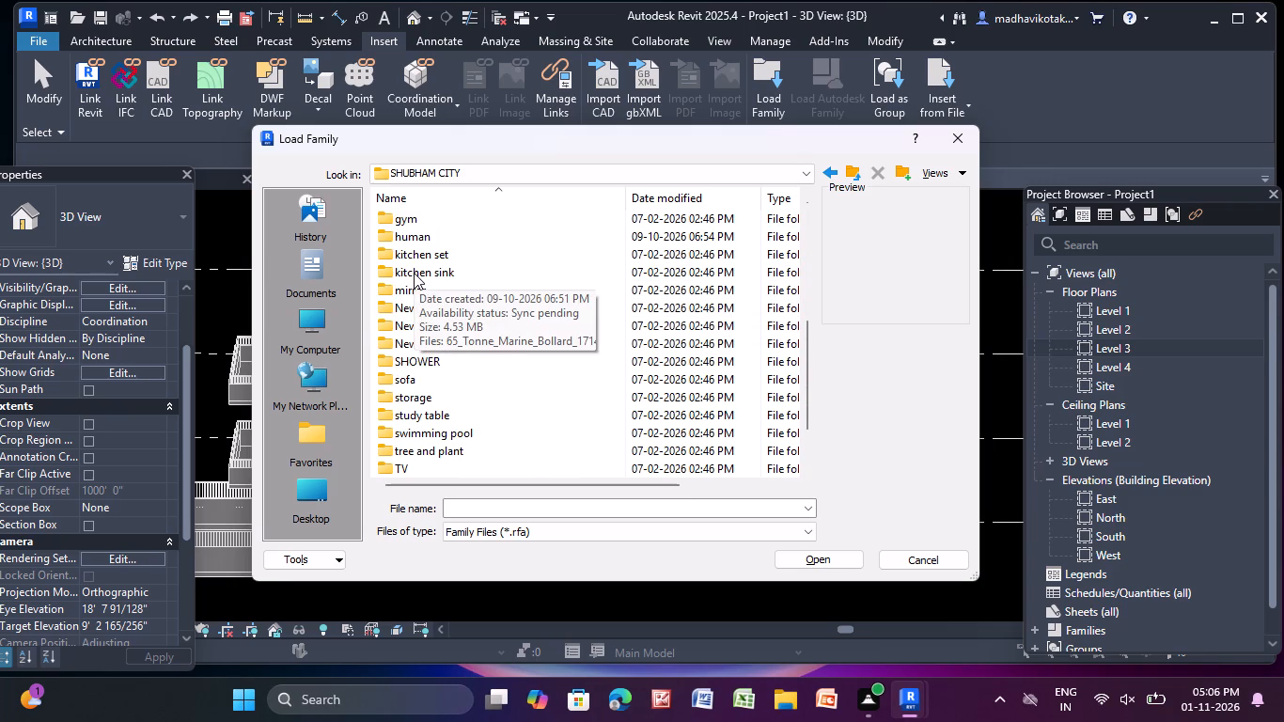
{"action": "left_click", "coordinate": [466, 449]}
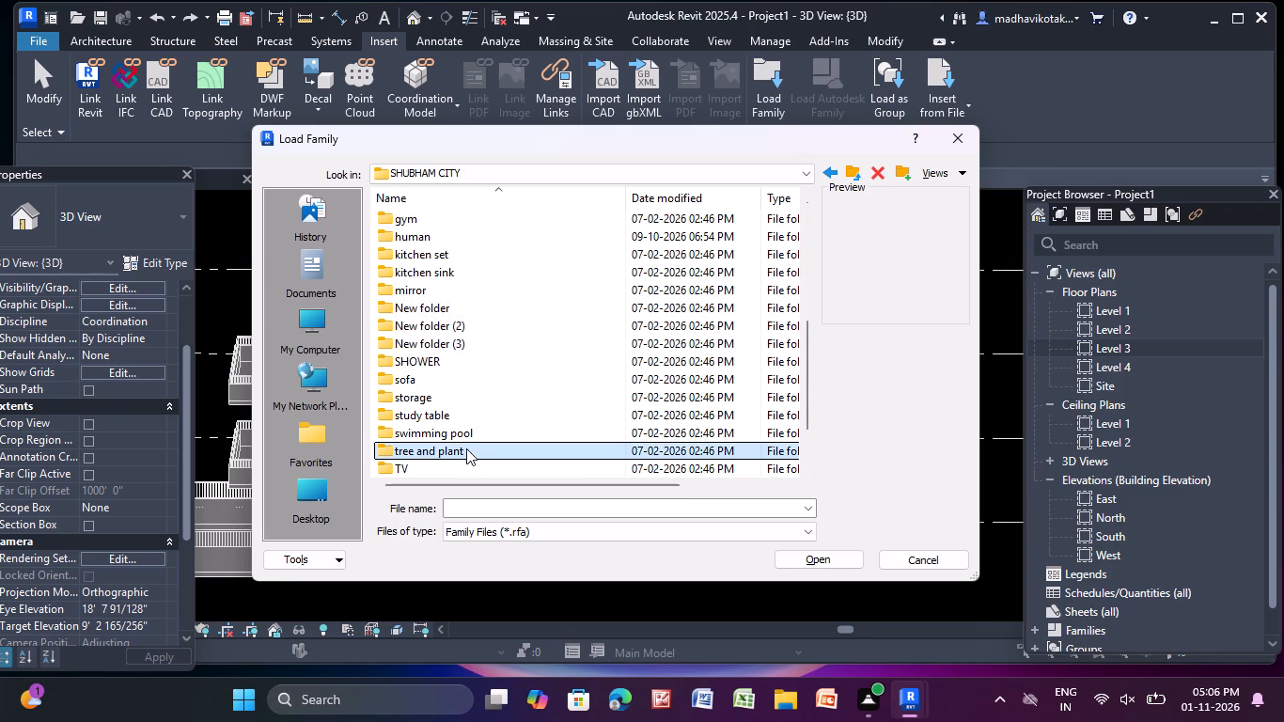
{"action": "double_click", "coordinate": [466, 448]}
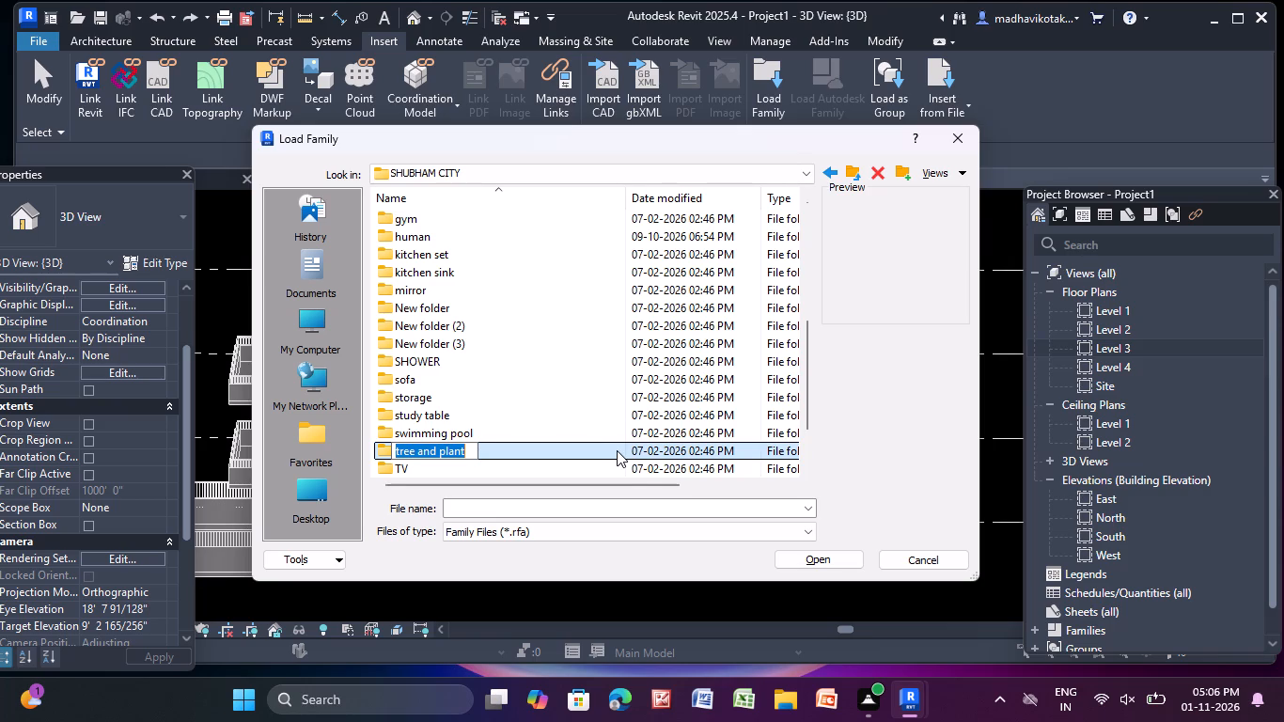
{"action": "double_click", "coordinate": [610, 454]}
{"action": "left_click", "coordinate": [822, 564]}
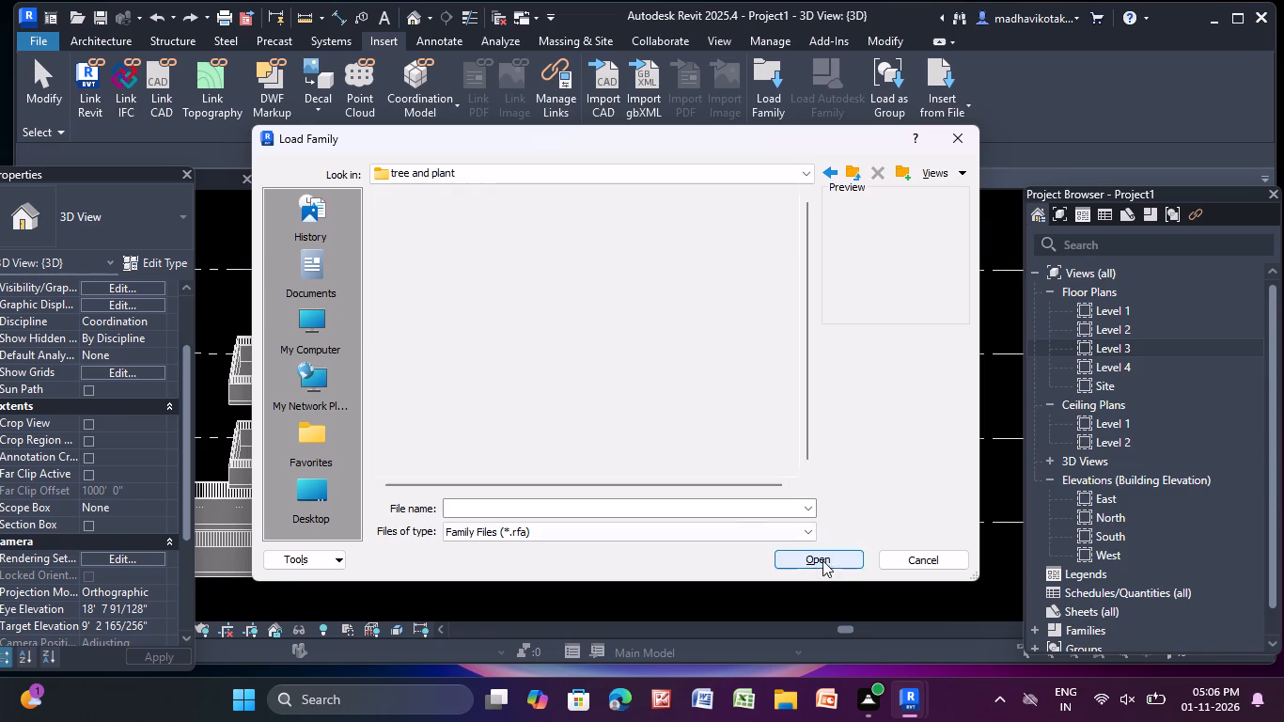
Look through the previews of the plant and tree families, from 3D_Flower_-_Lilly2_8165 down to Tree_901.
{"action": "left_click", "coordinate": [462, 214]}
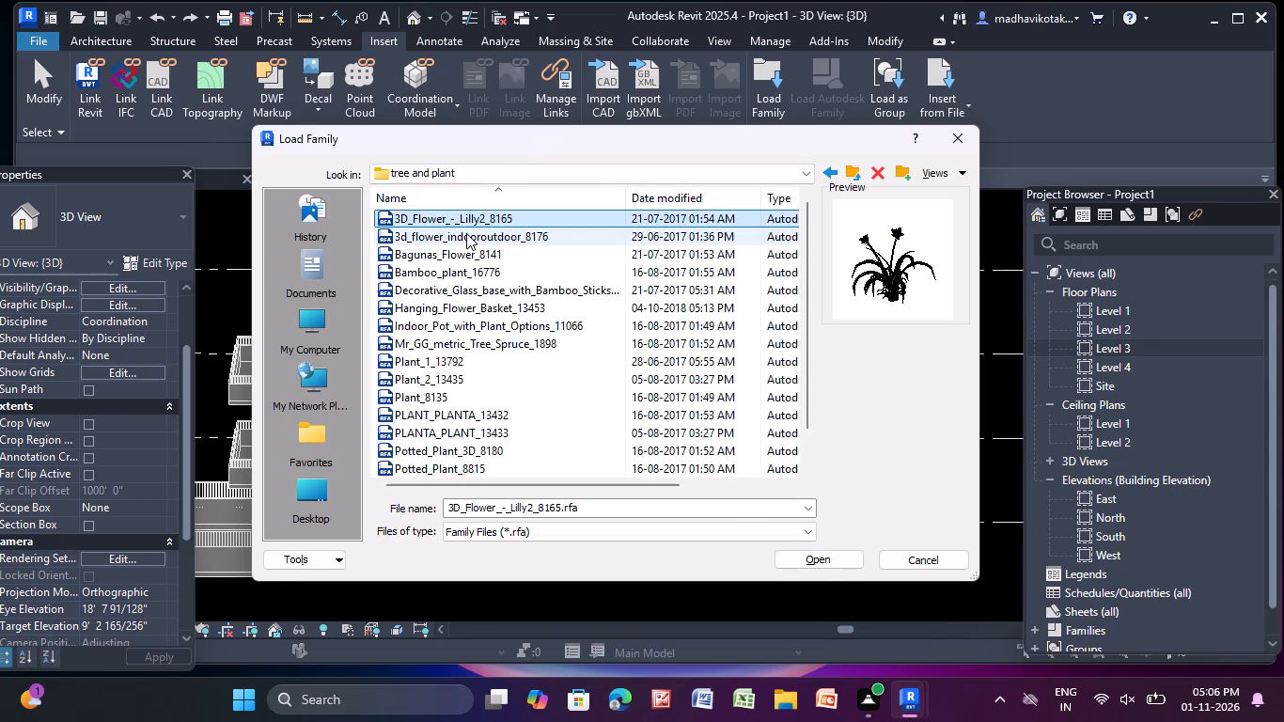
{"action": "left_click", "coordinate": [466, 233]}
{"action": "left_click", "coordinate": [460, 254]}
{"action": "left_click", "coordinate": [462, 293]}
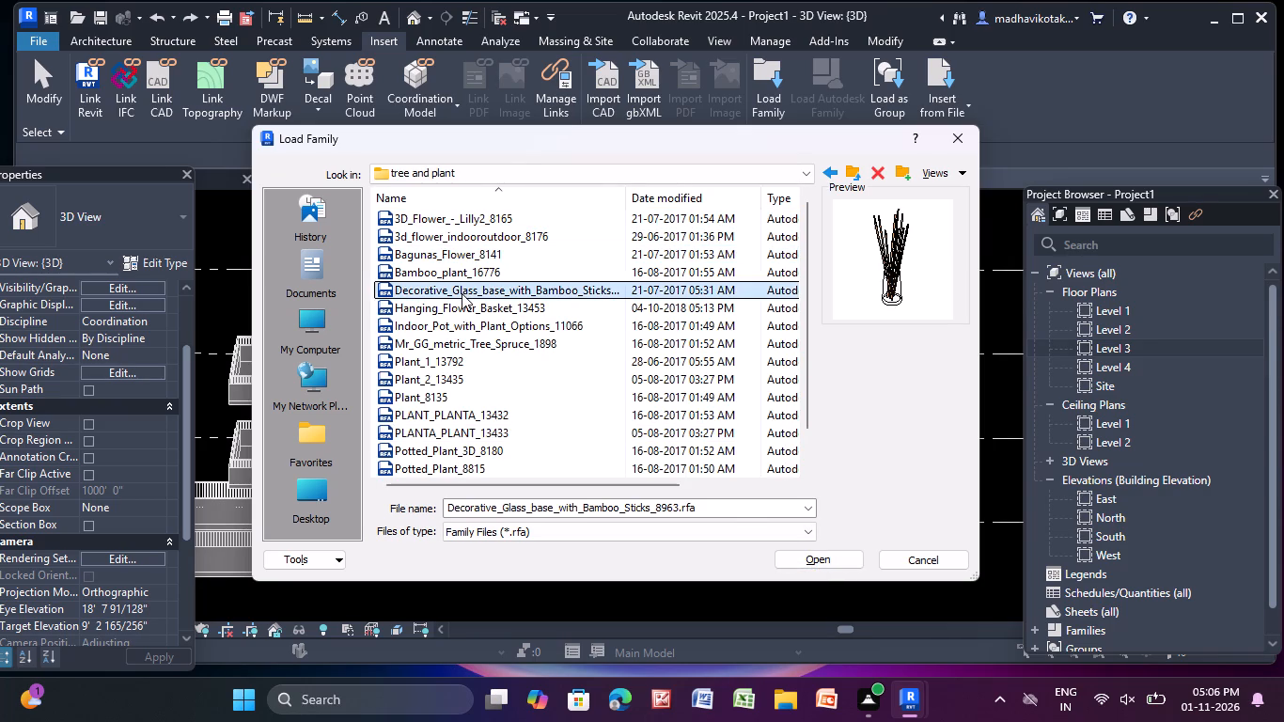
{"action": "left_click", "coordinate": [466, 310]}
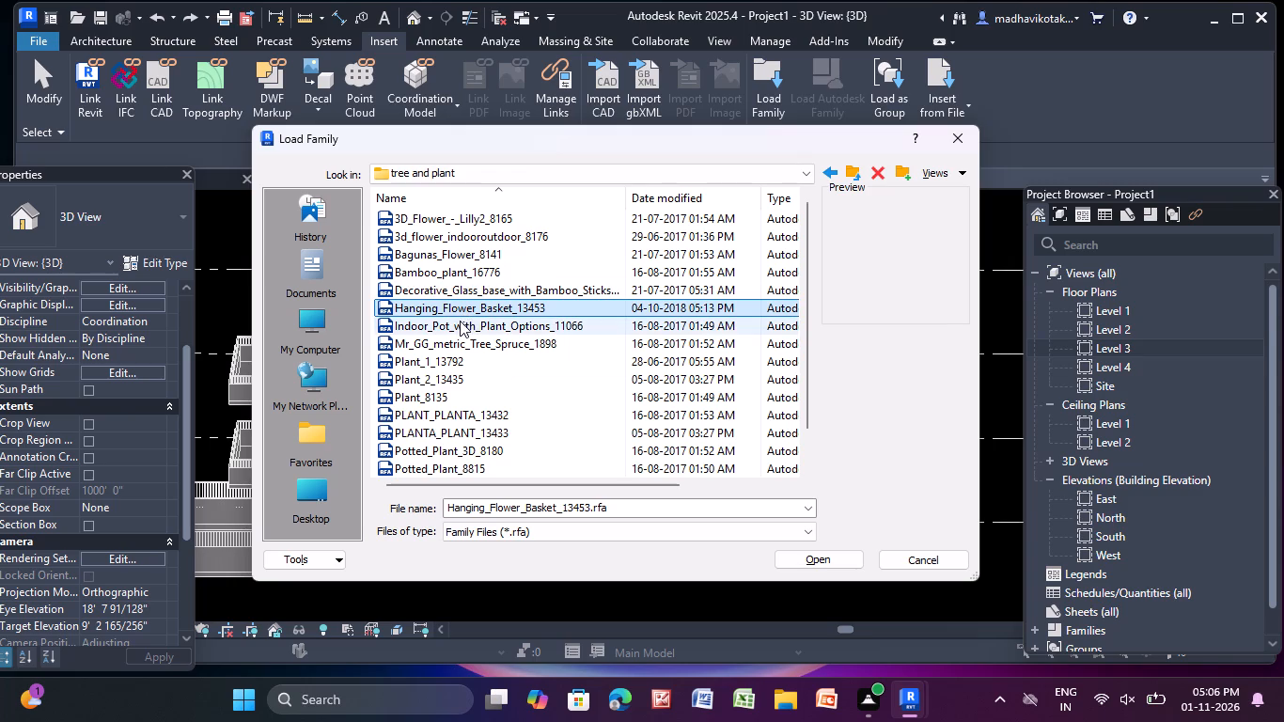
{"action": "left_click", "coordinate": [460, 321]}
{"action": "left_click", "coordinate": [453, 351]}
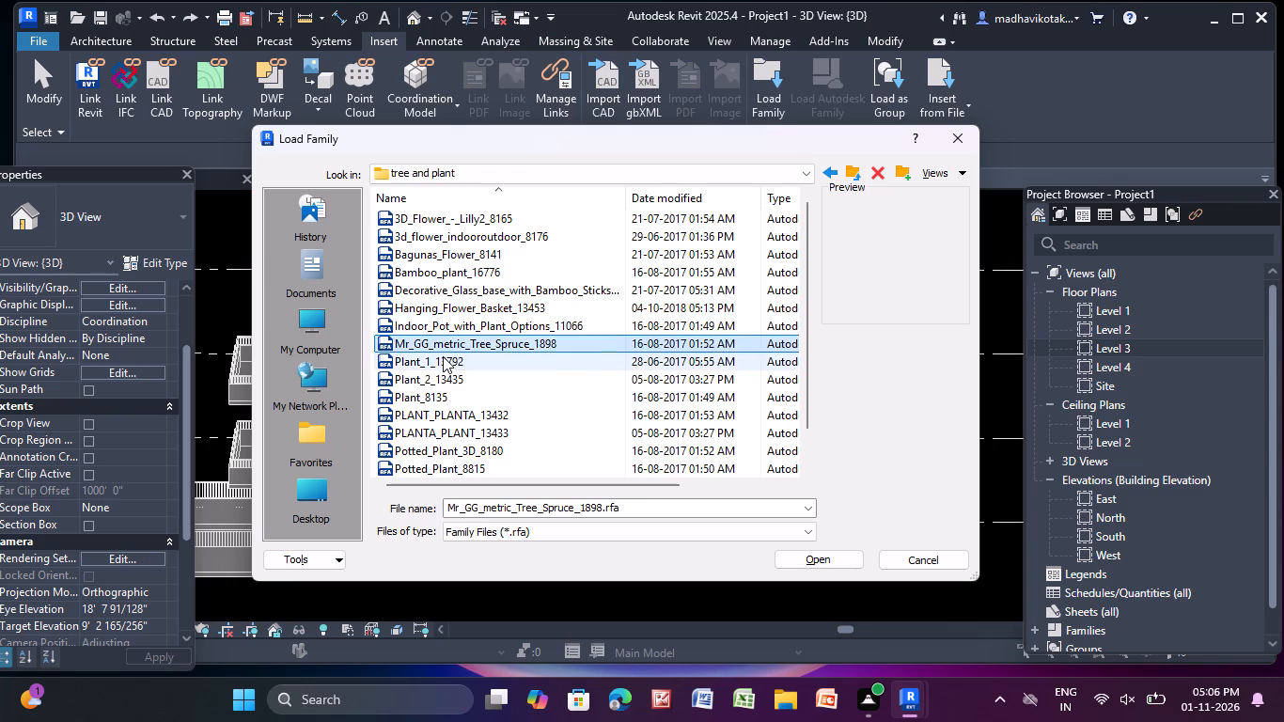
{"action": "left_click", "coordinate": [442, 356]}
{"action": "left_click", "coordinate": [444, 382]}
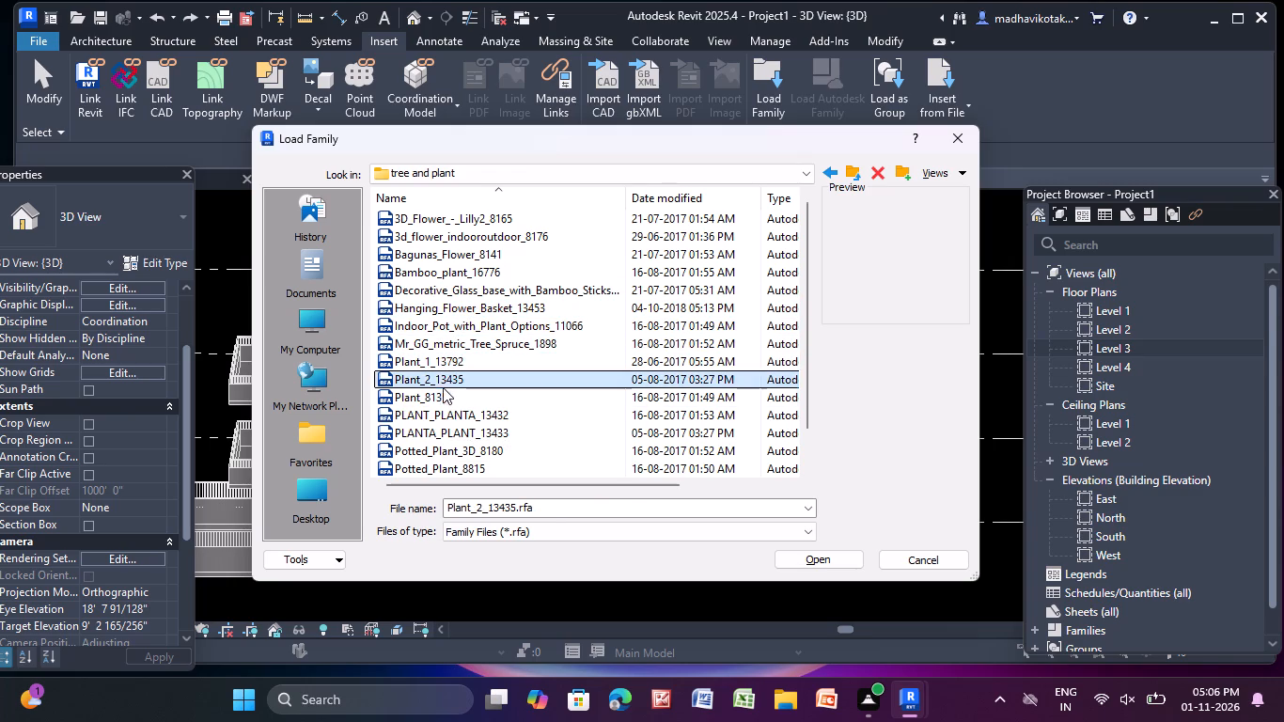
{"action": "left_click", "coordinate": [443, 388]}
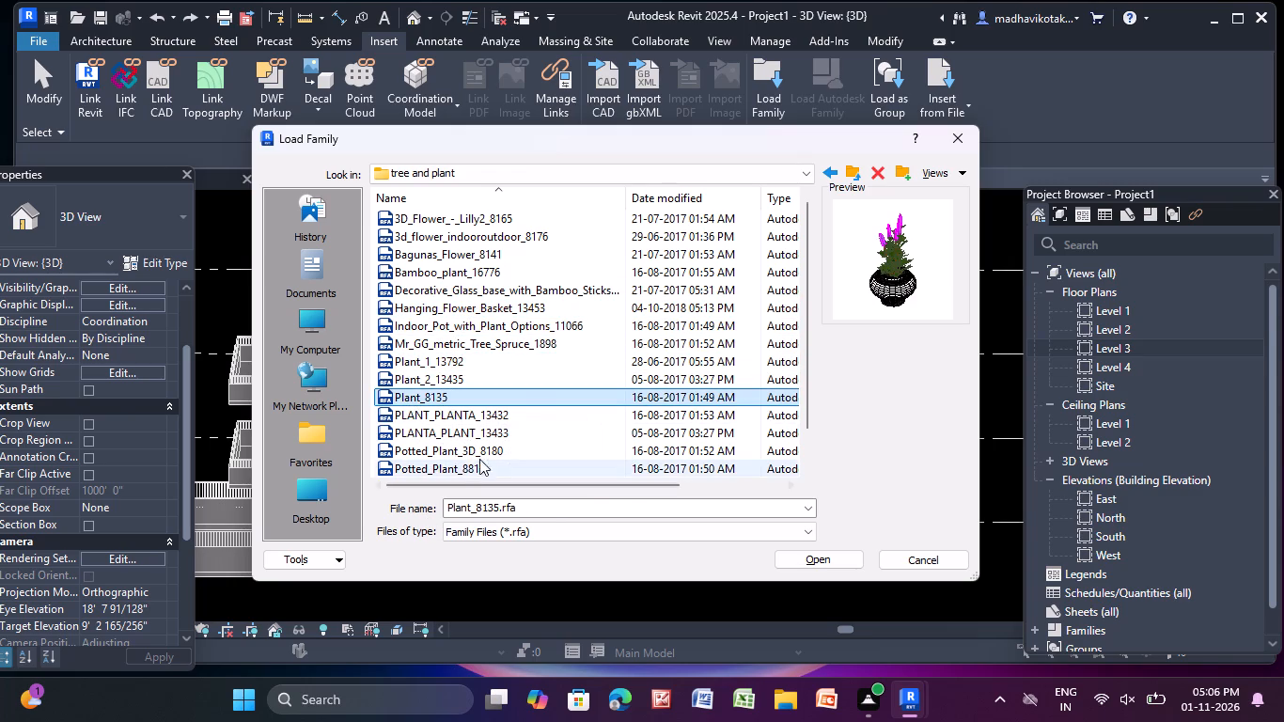
{"action": "left_click", "coordinate": [510, 420]}
{"action": "scroll", "coordinate": [505, 418], "scroll_direction": "down", "scroll_amount": 1}
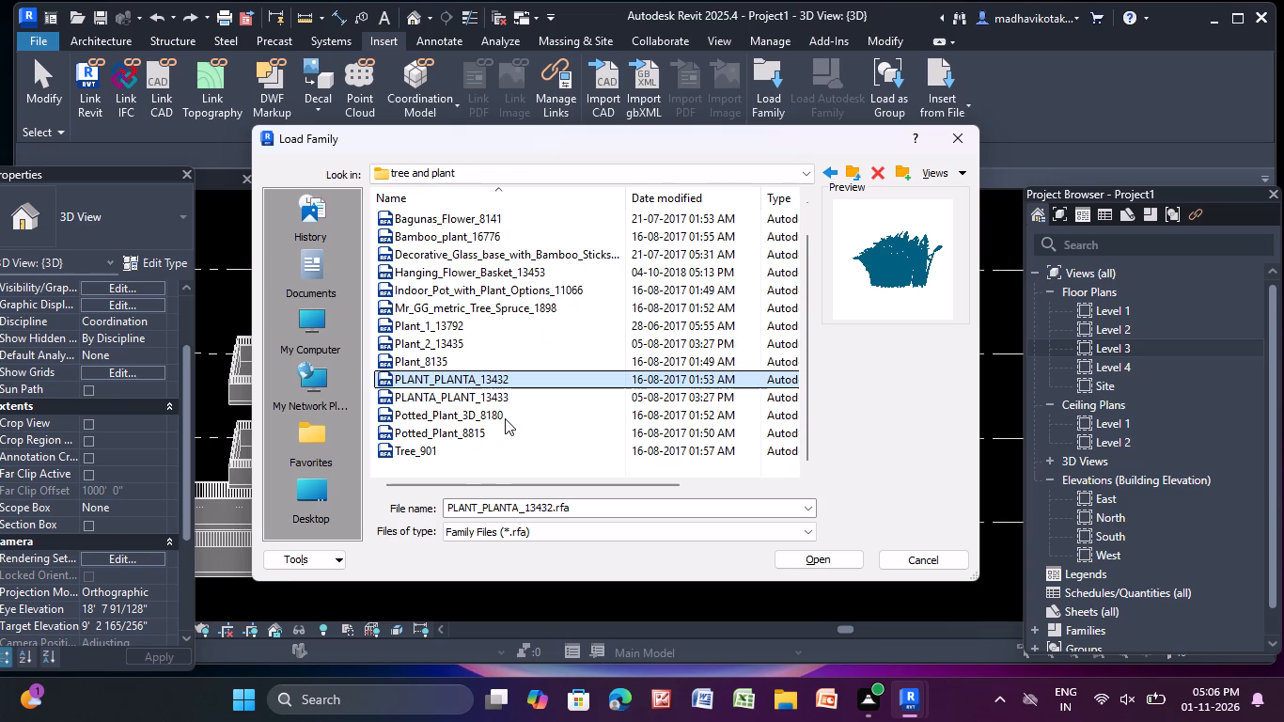
{"action": "left_click", "coordinate": [495, 399]}
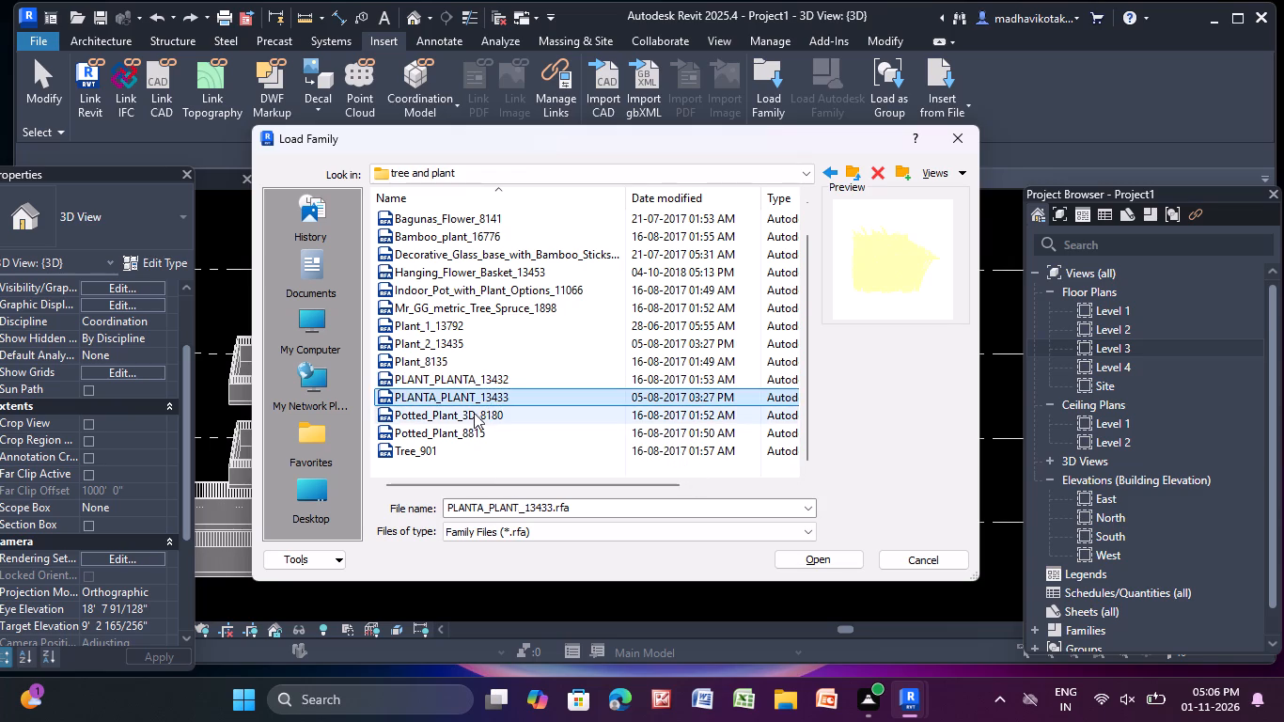
{"action": "left_click", "coordinate": [473, 414]}
{"action": "left_click", "coordinate": [463, 449]}
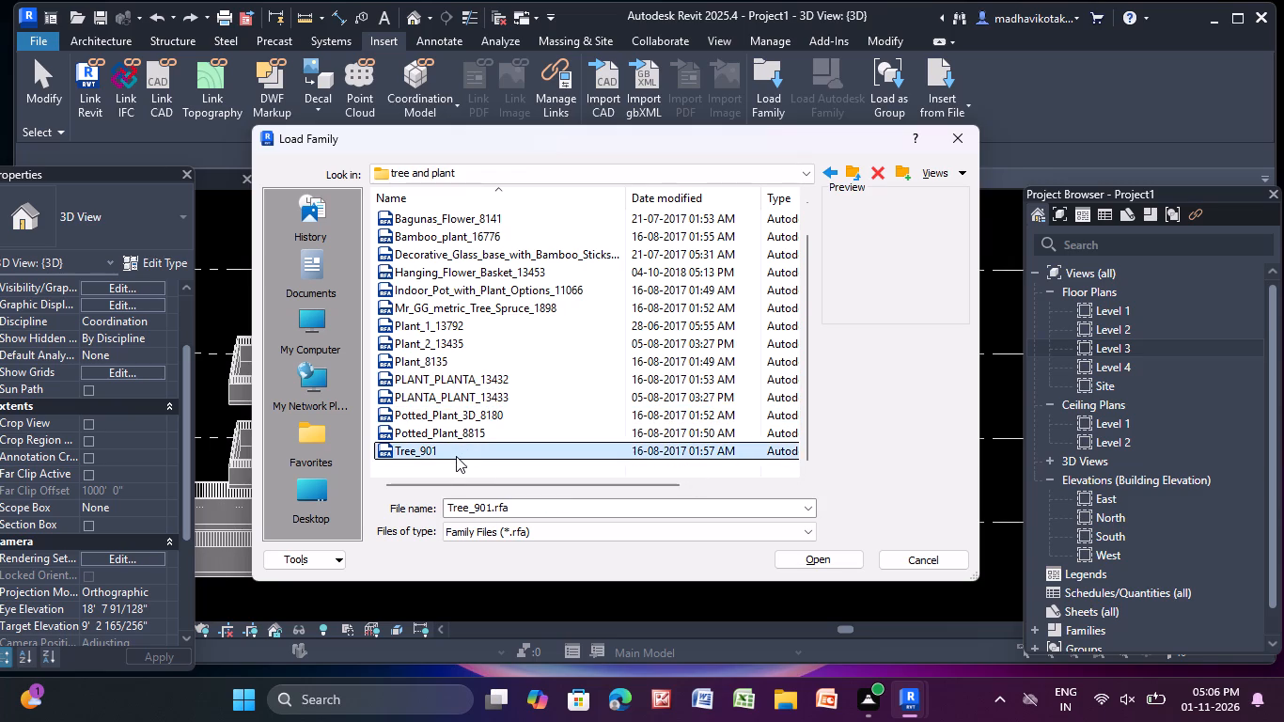
{"action": "left_click", "coordinate": [456, 456]}
Go through the plant and tree family previews a second time, from 3d_flower_indooroutdoor_8176 to Tree_901.
{"action": "scroll", "coordinate": [465, 291], "scroll_direction": "up", "scroll_amount": 10}
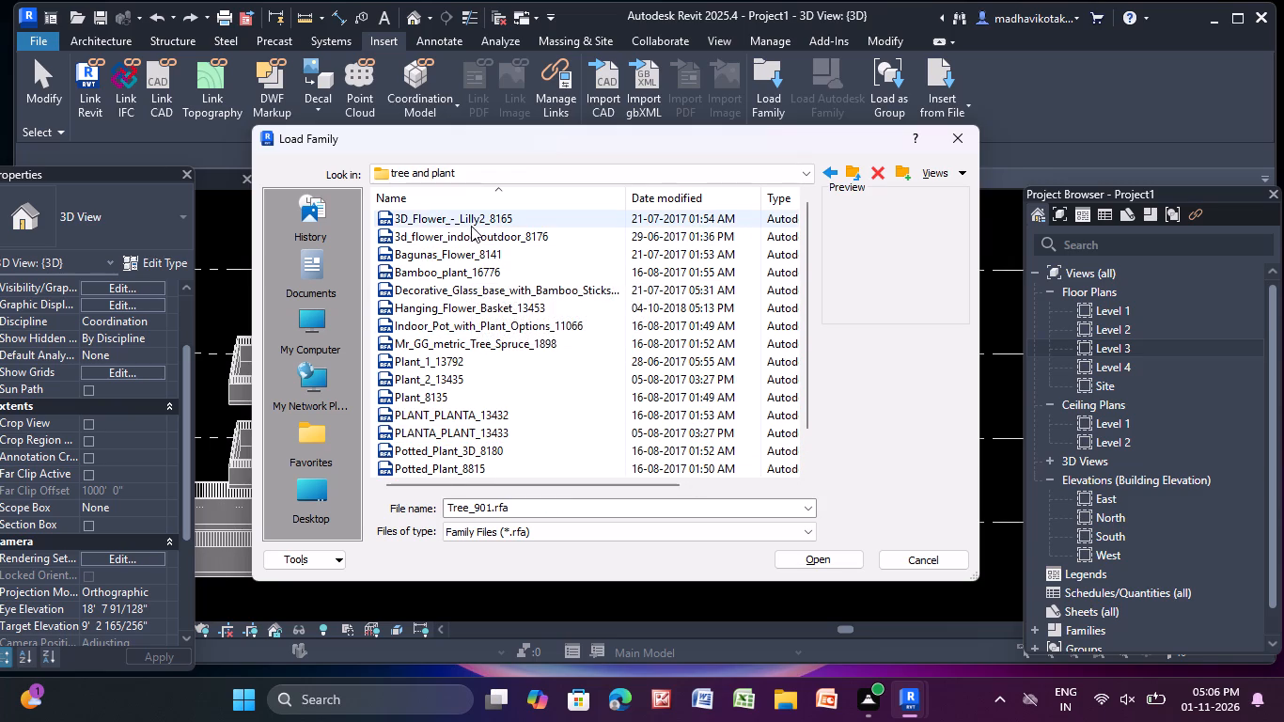
{"action": "left_click", "coordinate": [471, 223]}
{"action": "left_click", "coordinate": [466, 228]}
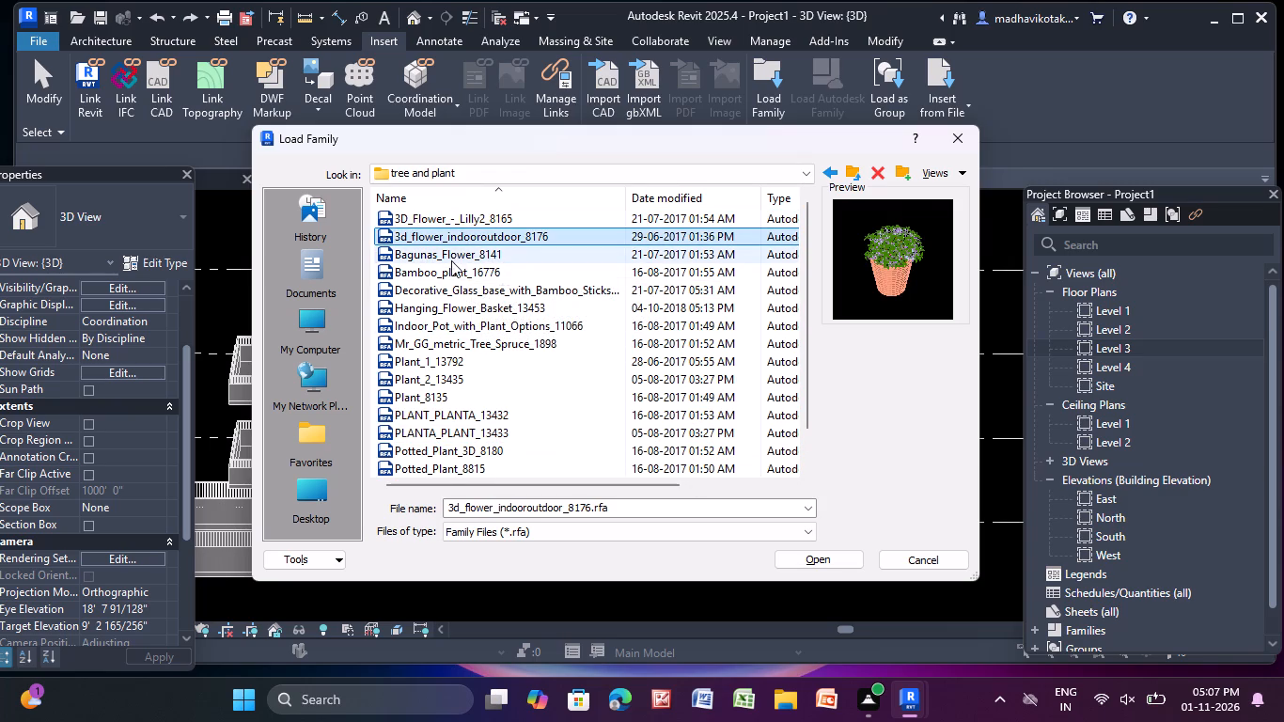
{"action": "left_click", "coordinate": [454, 255]}
{"action": "left_click", "coordinate": [471, 295]}
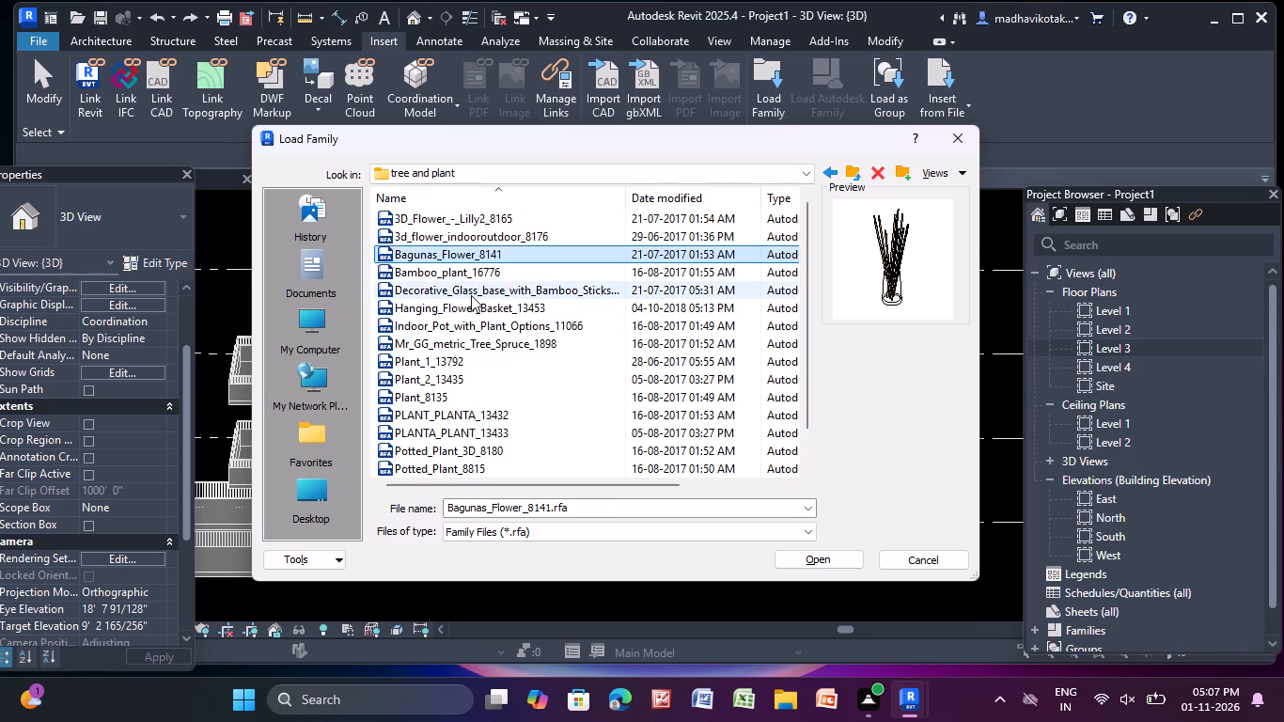
{"action": "left_click", "coordinate": [490, 308]}
{"action": "left_click", "coordinate": [494, 327]}
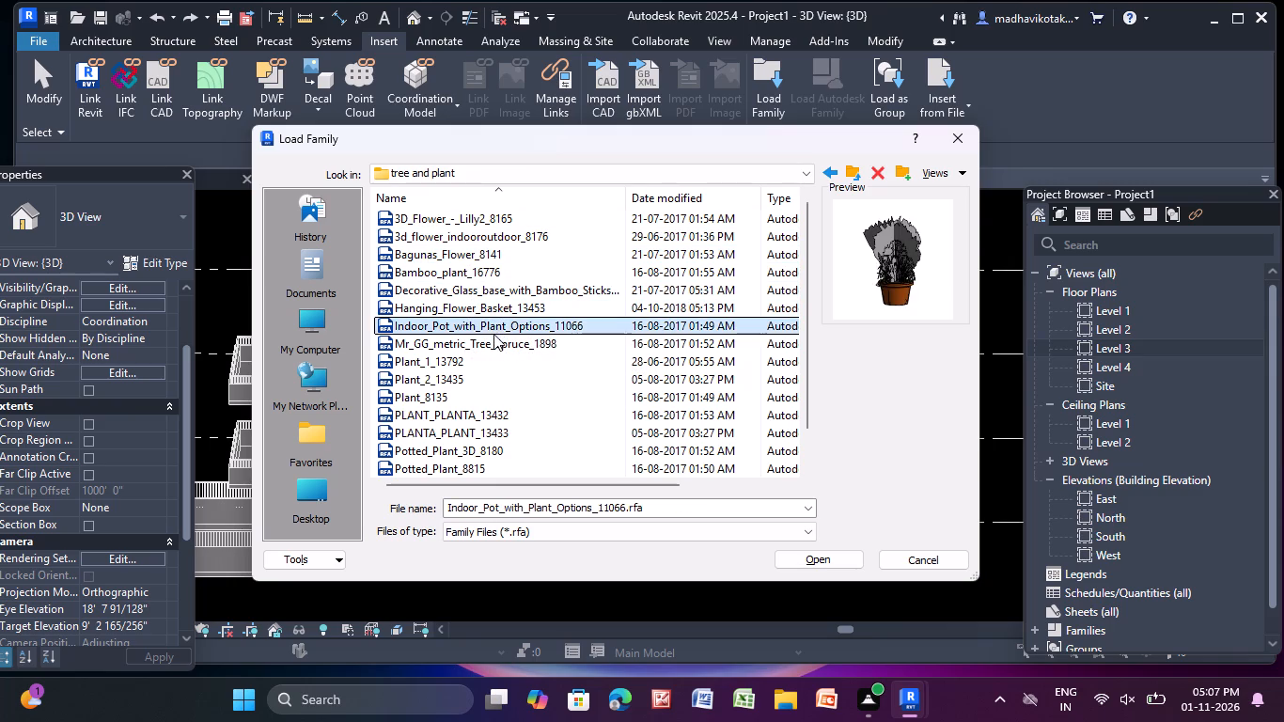
{"action": "left_click", "coordinate": [490, 341]}
{"action": "left_click", "coordinate": [447, 368]}
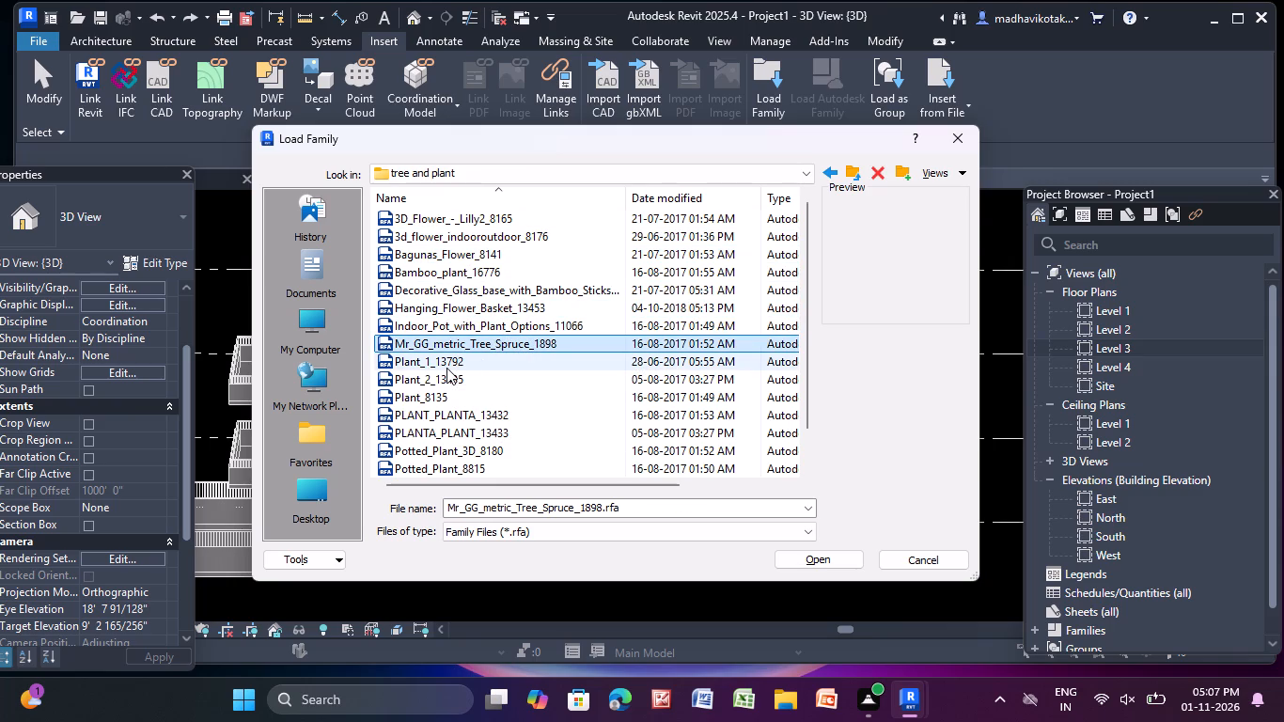
{"action": "left_click", "coordinate": [432, 376]}
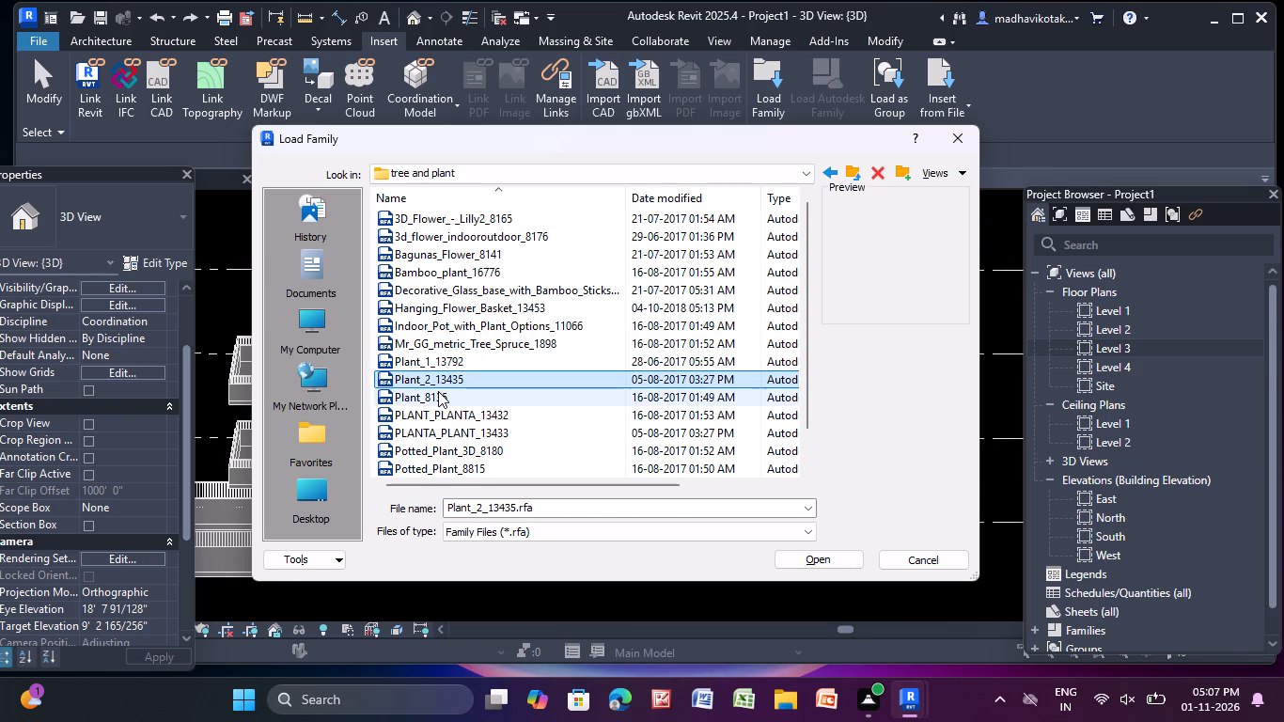
{"action": "left_click", "coordinate": [438, 391]}
{"action": "left_click", "coordinate": [473, 422]}
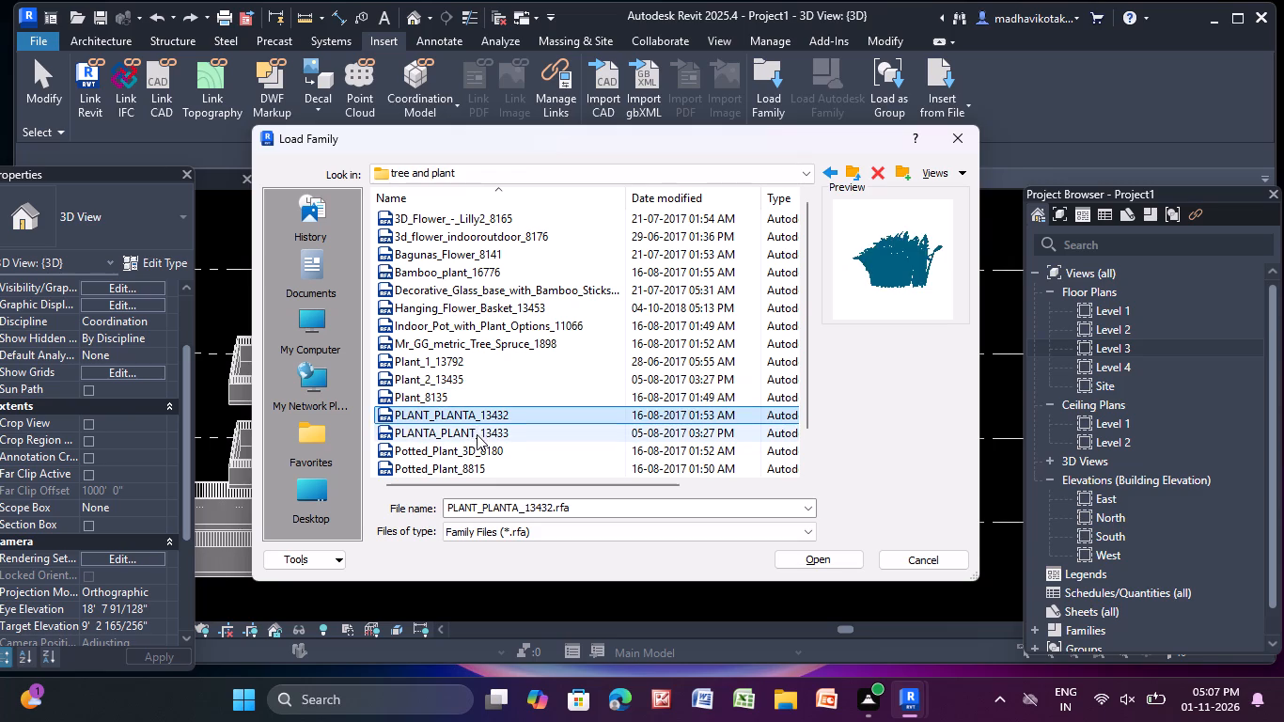
{"action": "left_click", "coordinate": [477, 434]}
{"action": "scroll", "coordinate": [478, 434], "scroll_direction": "down", "scroll_amount": 1}
{"action": "left_click", "coordinate": [492, 413]}
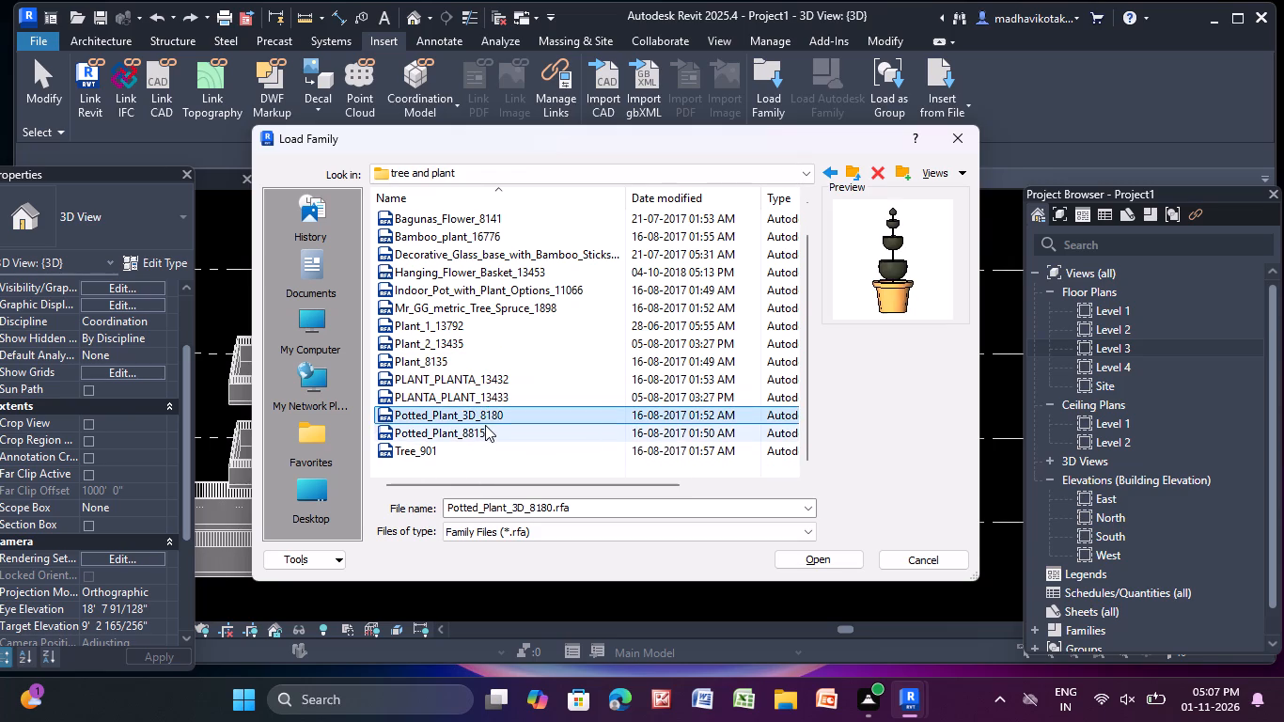
{"action": "left_click", "coordinate": [479, 431]}
{"action": "left_click", "coordinate": [423, 458]}
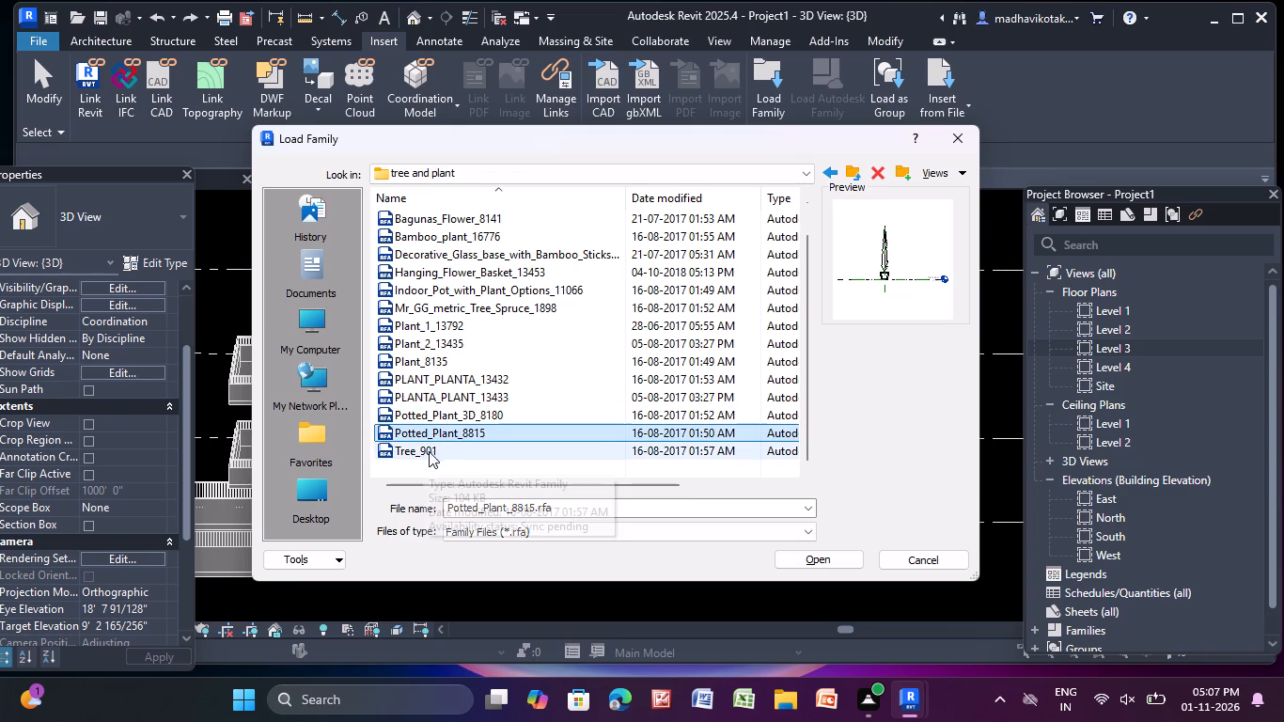
Compare the family previews from 3D_Flower_-_Lilly2_8165 onward and load the Plant_1_13792 family into the project.
{"action": "scroll", "coordinate": [493, 250], "scroll_direction": "up", "scroll_amount": 7}
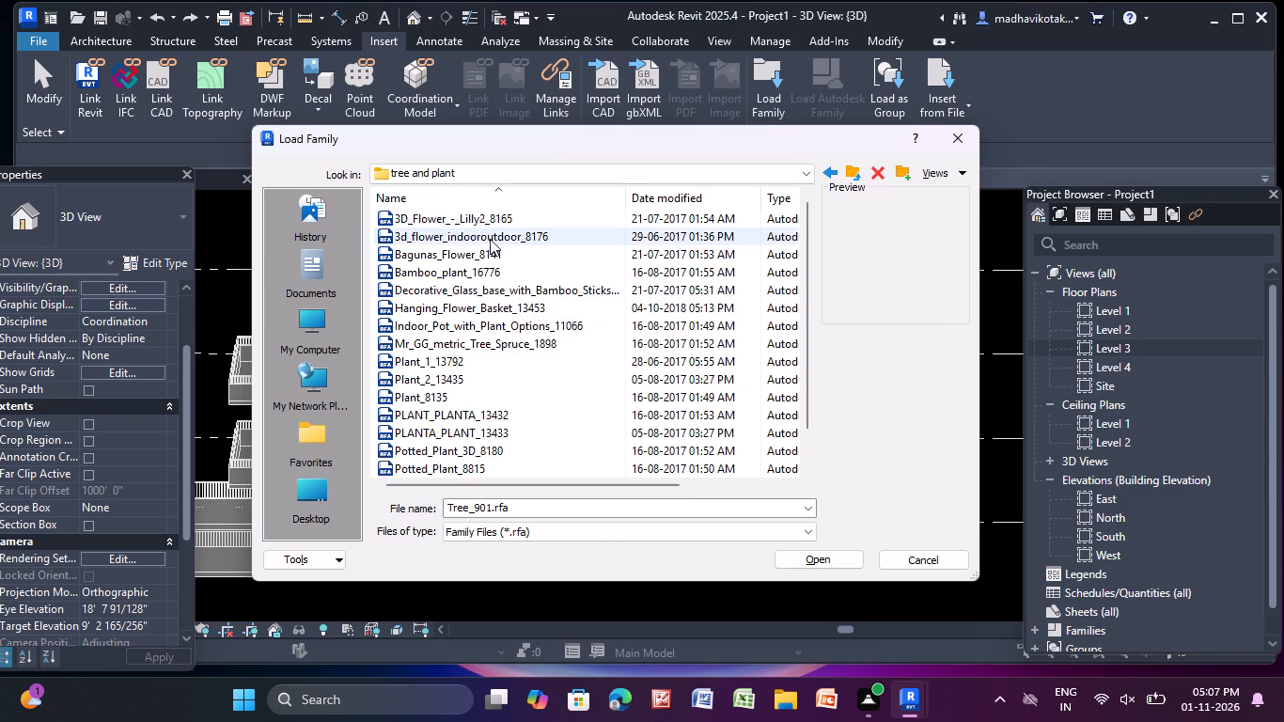
{"action": "scroll", "coordinate": [490, 239], "scroll_direction": "up", "scroll_amount": 8}
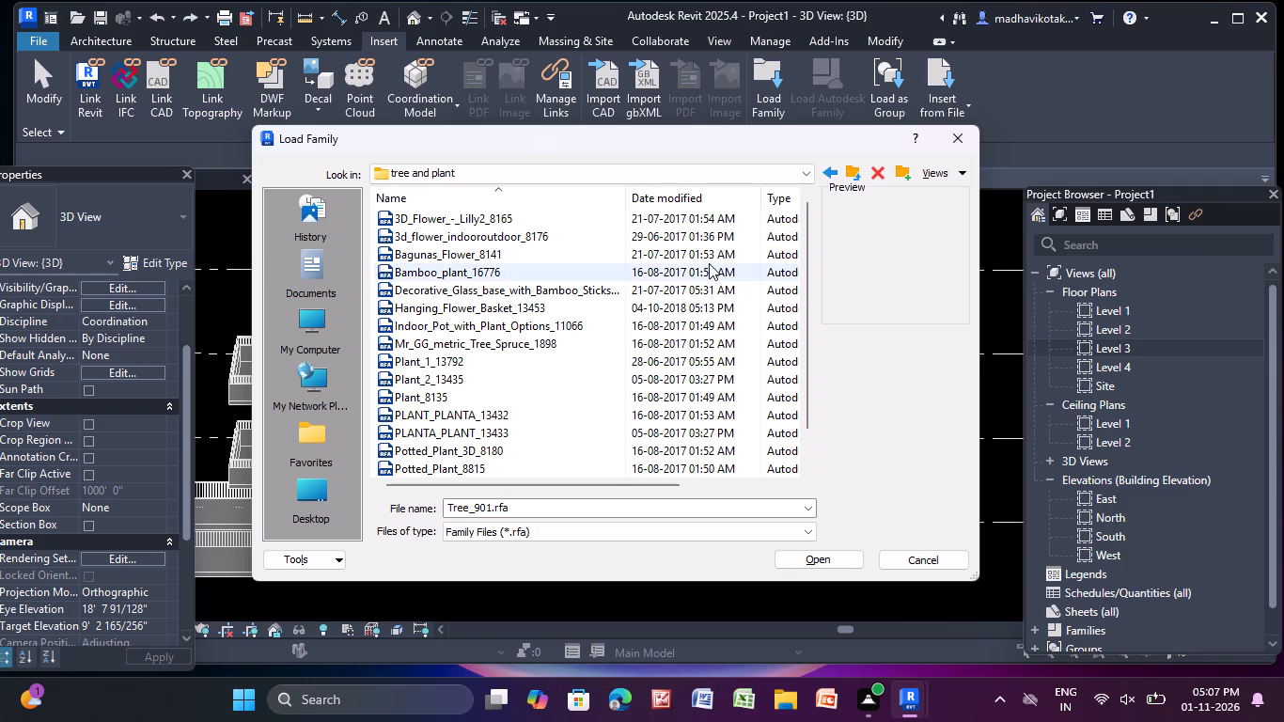
{"action": "left_click", "coordinate": [467, 212]}
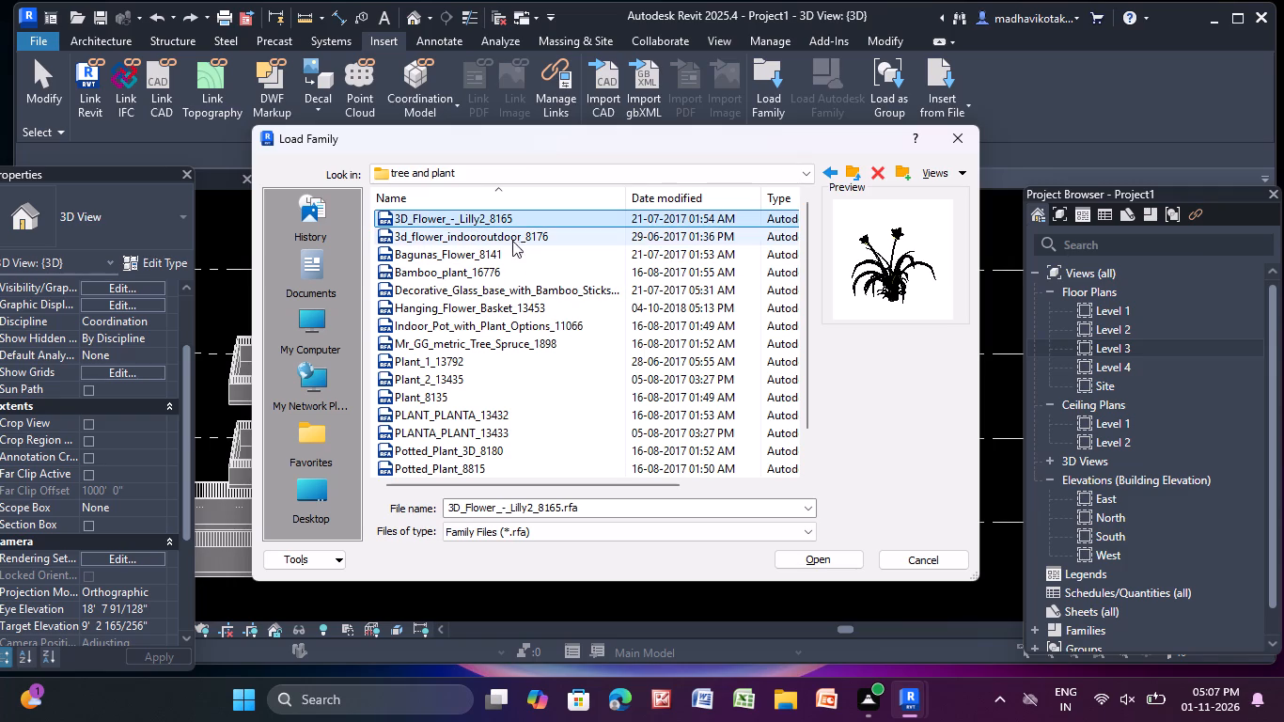
{"action": "left_click", "coordinate": [515, 242]}
{"action": "left_click", "coordinate": [487, 252]}
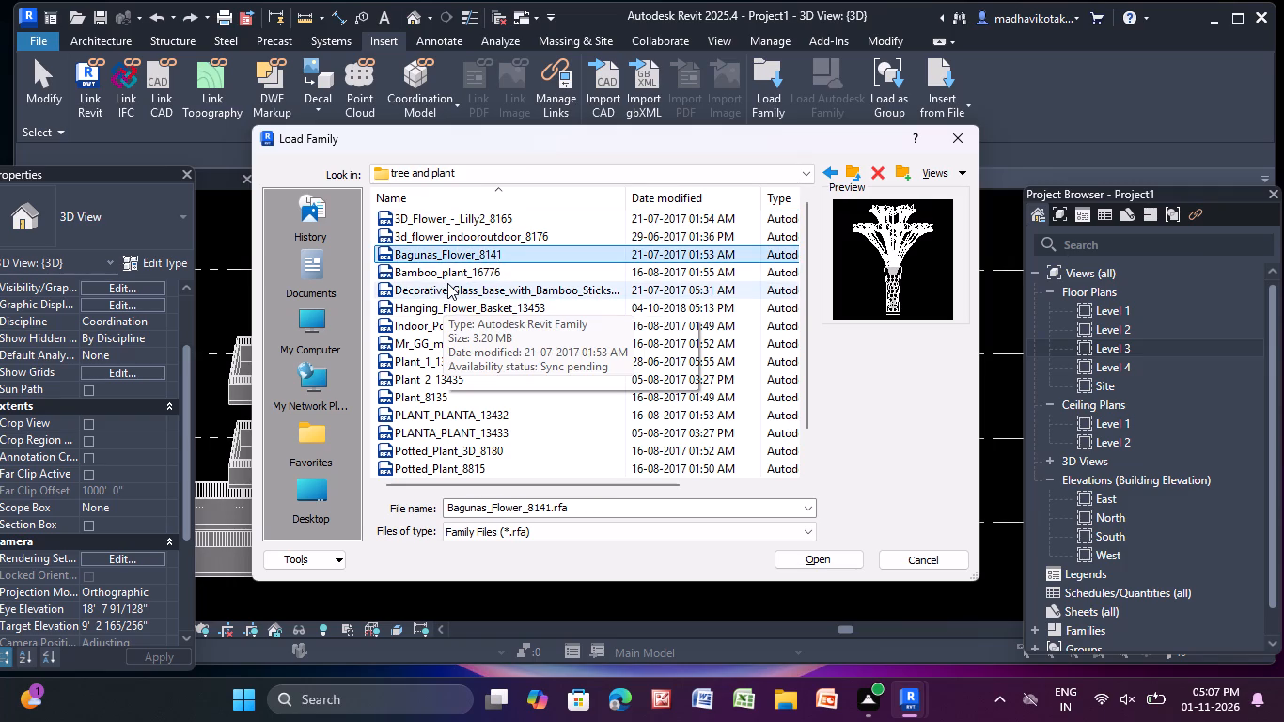
{"action": "left_click", "coordinate": [447, 283]}
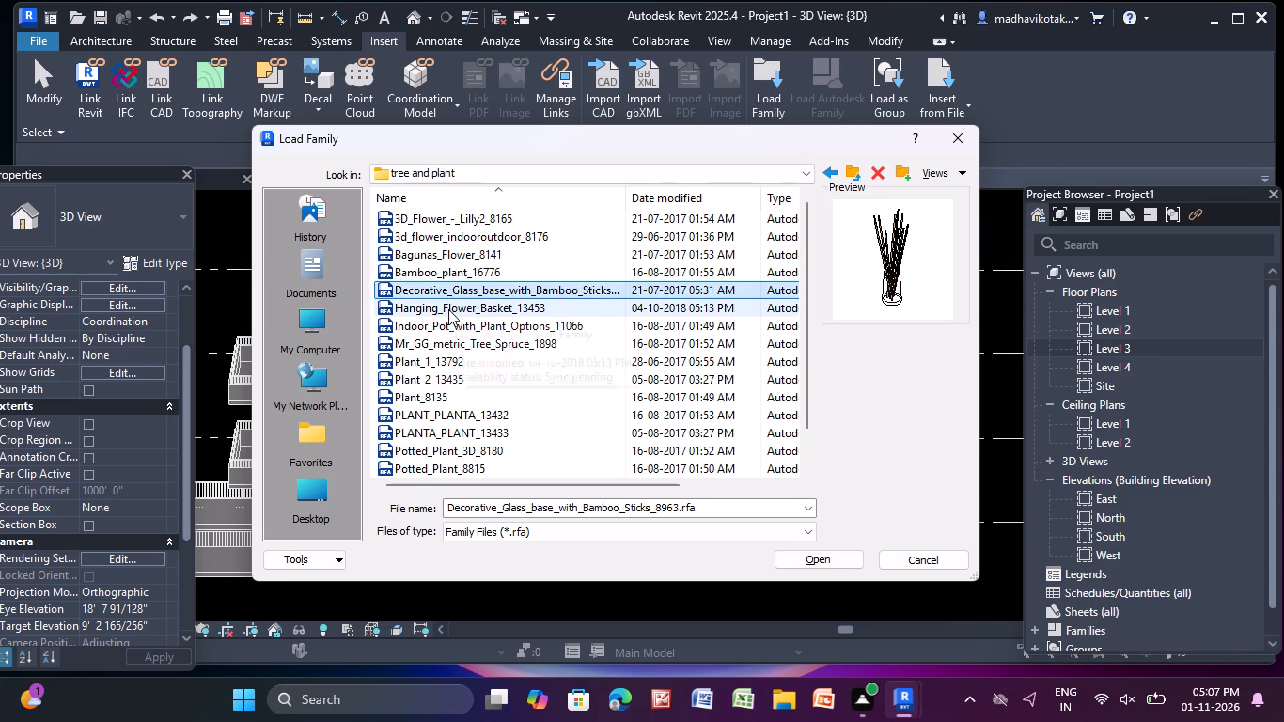
{"action": "left_click", "coordinate": [448, 309]}
{"action": "left_click", "coordinate": [464, 337]}
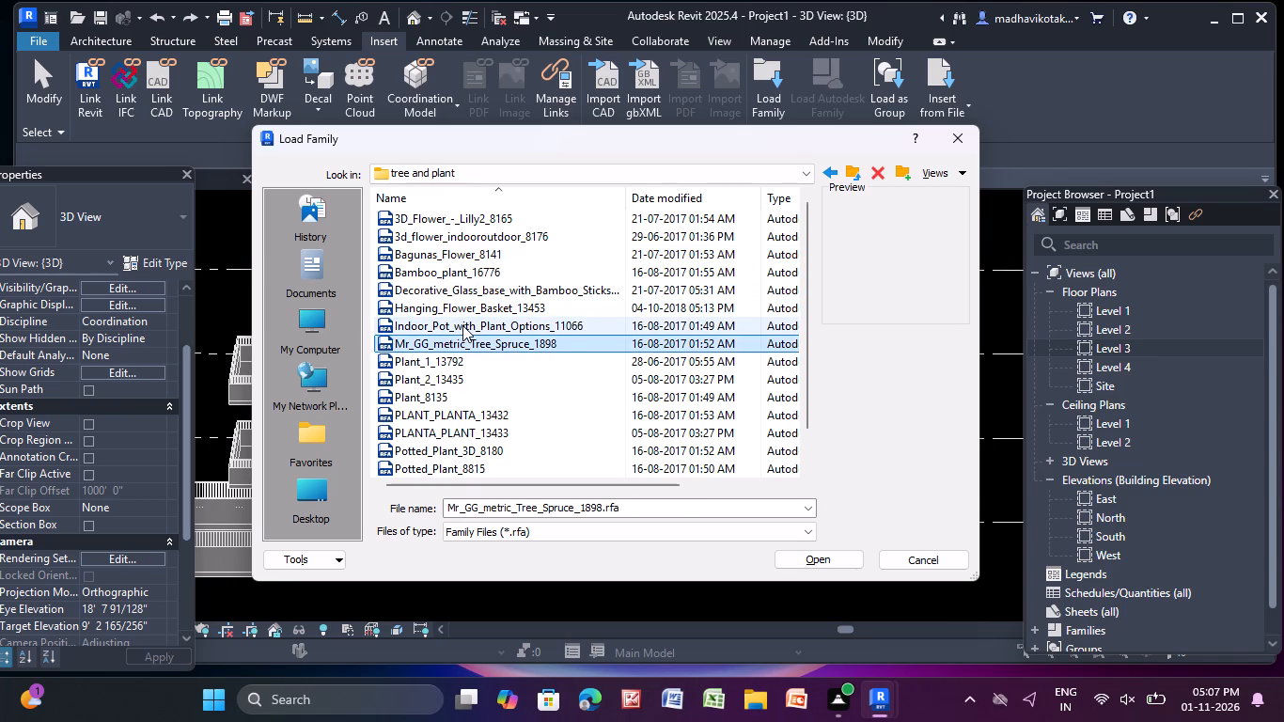
{"action": "left_click", "coordinate": [462, 324]}
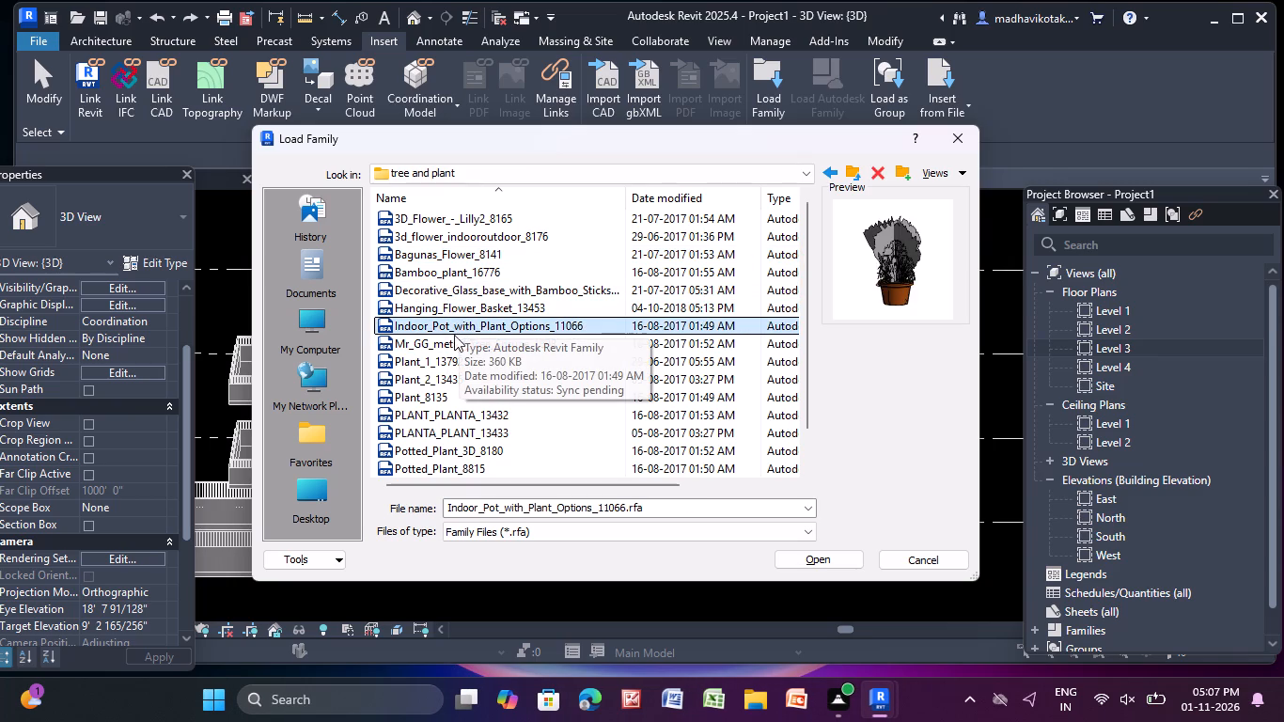
{"action": "left_click", "coordinate": [437, 346]}
{"action": "left_click", "coordinate": [434, 365]}
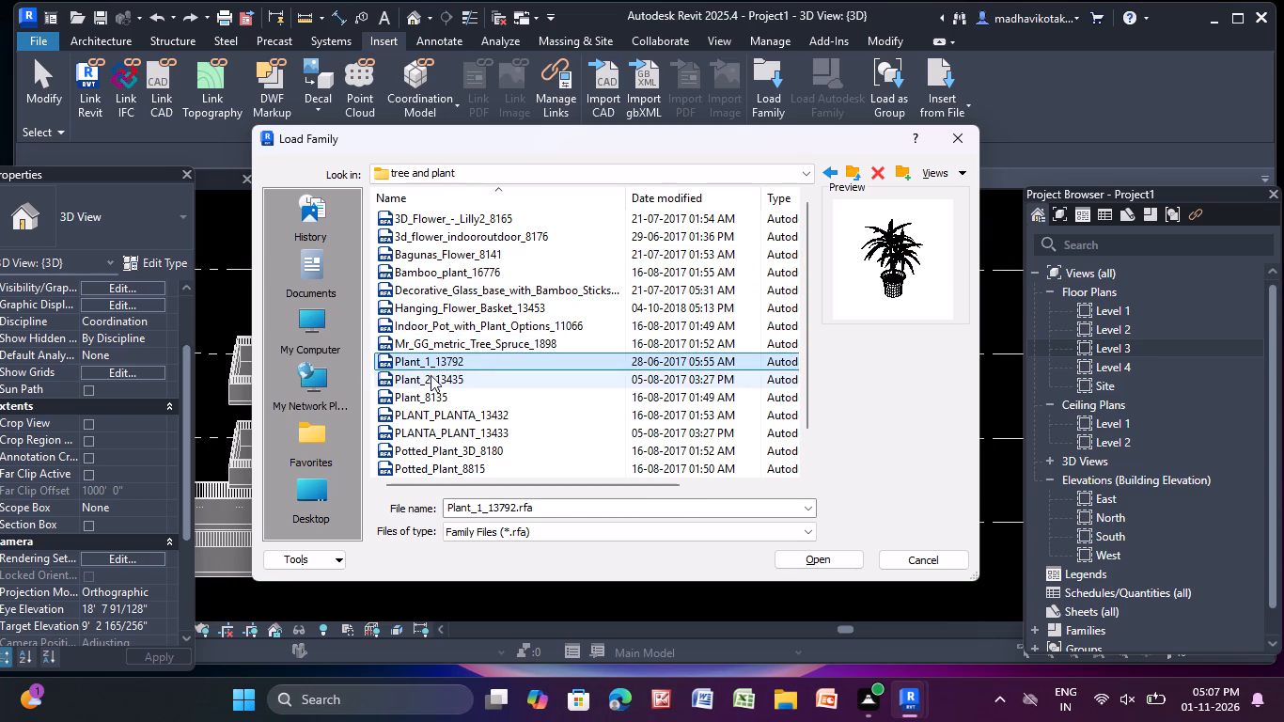
{"action": "left_click", "coordinate": [820, 558]}
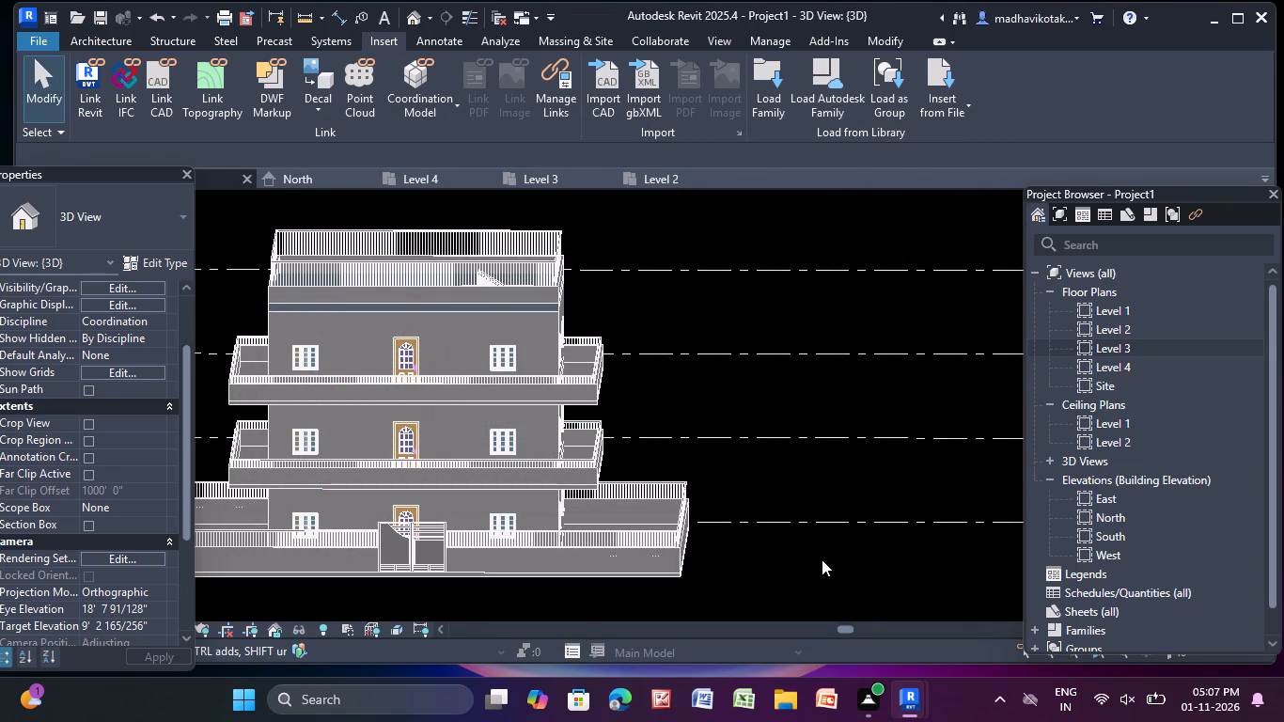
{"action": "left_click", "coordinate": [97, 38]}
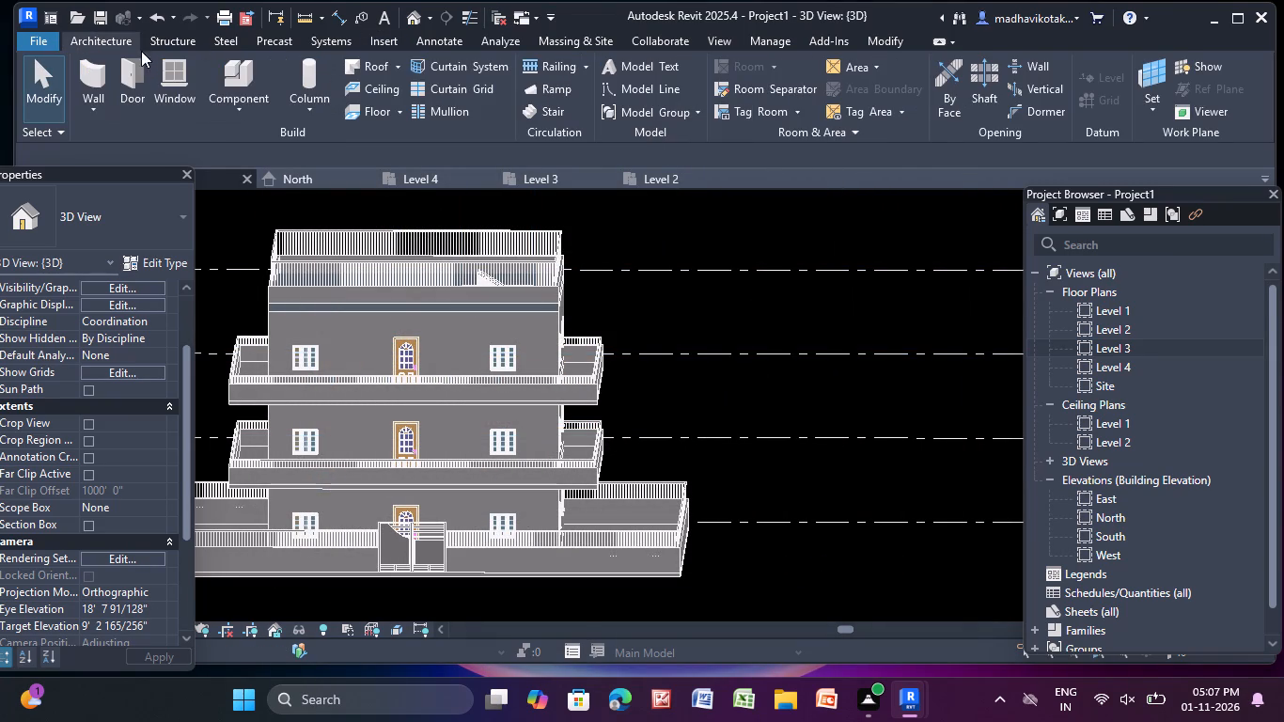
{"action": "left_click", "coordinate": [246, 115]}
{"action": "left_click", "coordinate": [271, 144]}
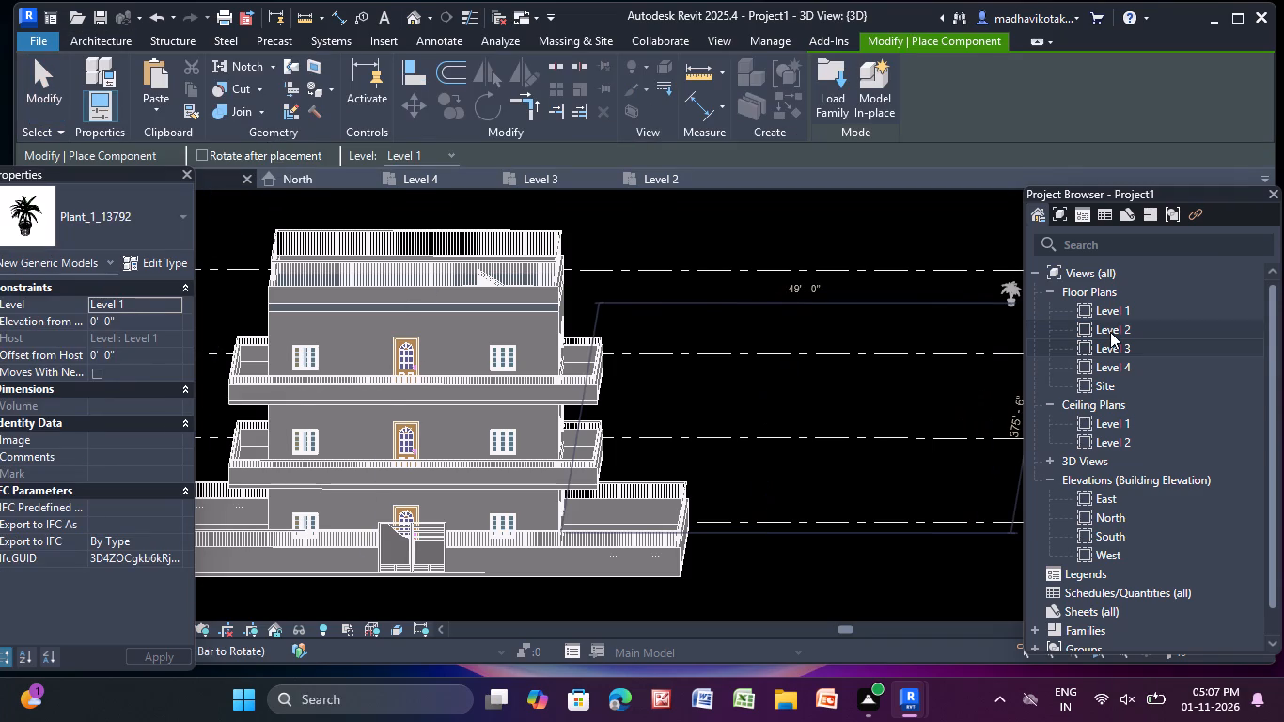
In the Level 2 floor plan, place a Plant_1_13792 component on the front balcony outside the left-hand window, about 5'-6" from the wall.
{"action": "left_click", "coordinate": [1098, 322]}
{"action": "double_click", "coordinate": [1099, 322]}
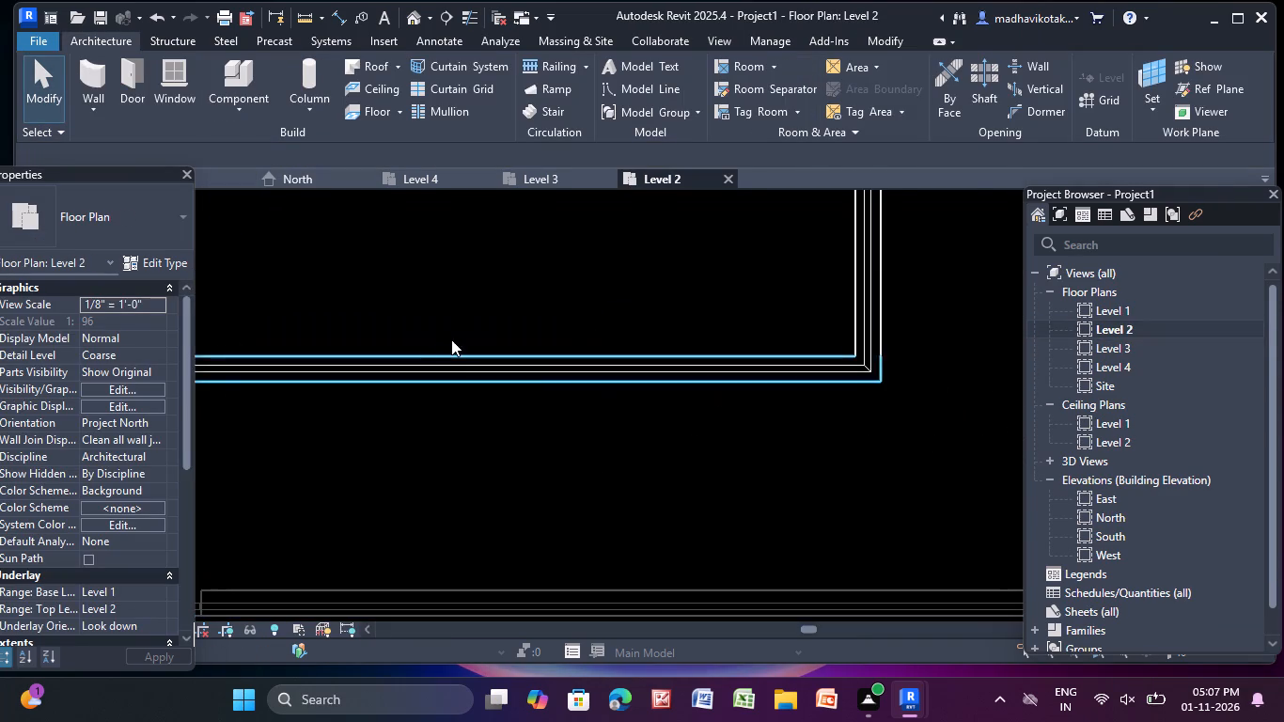
{"action": "scroll", "coordinate": [449, 333], "scroll_direction": "down", "scroll_amount": 14}
{"action": "middle_click_drag", "start_coordinate": [449, 322], "coordinate": [650, 411]}
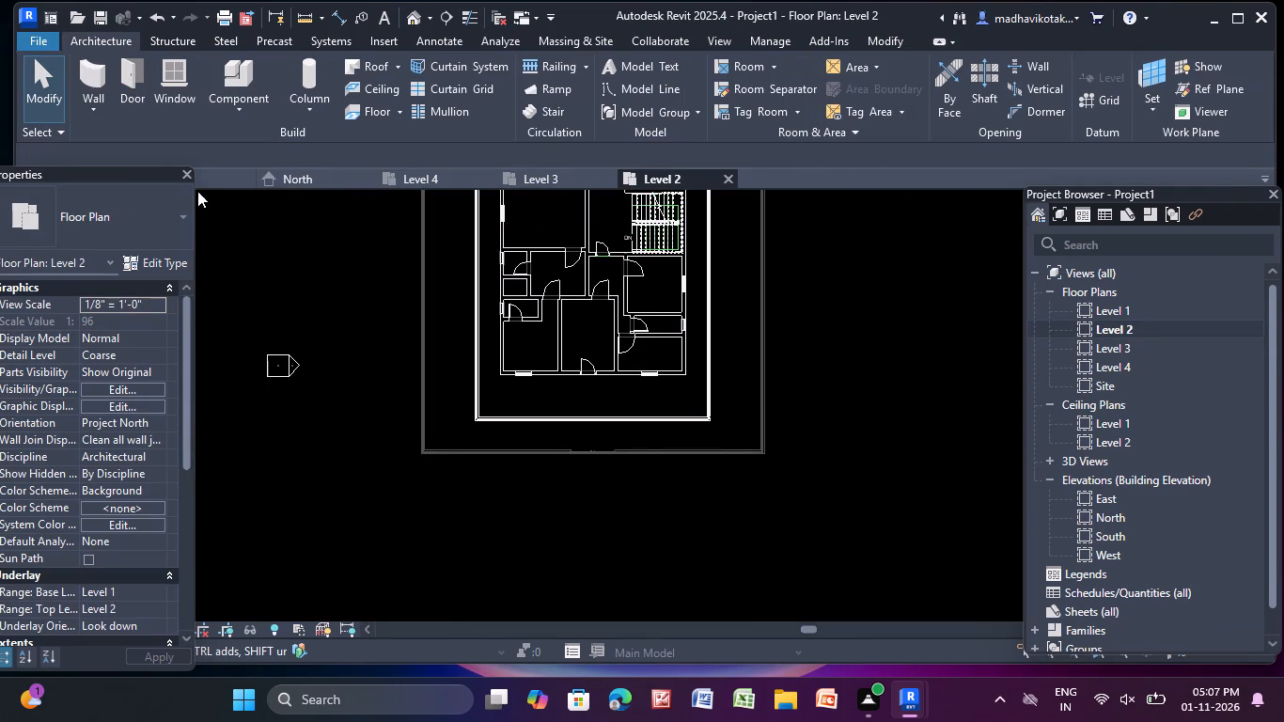
{"action": "left_click", "coordinate": [245, 111]}
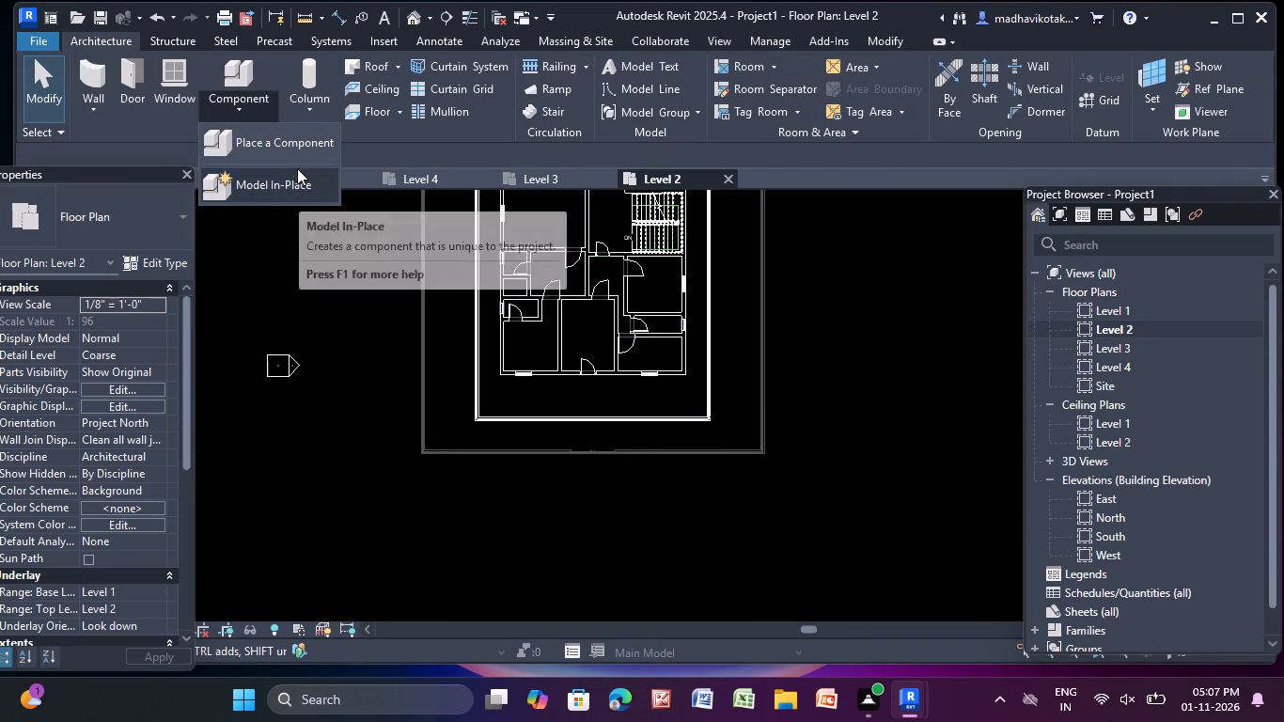
{"action": "left_click", "coordinate": [297, 152]}
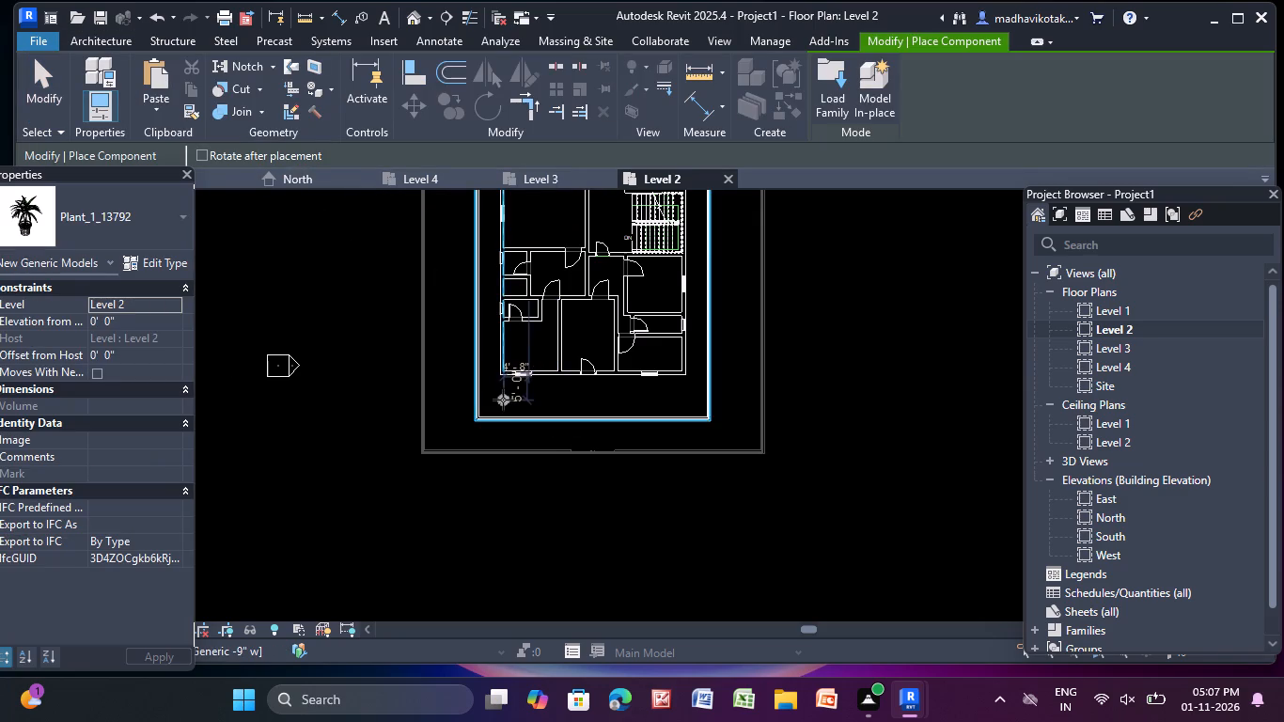
{"action": "scroll", "coordinate": [503, 400], "scroll_direction": "up", "scroll_amount": 8}
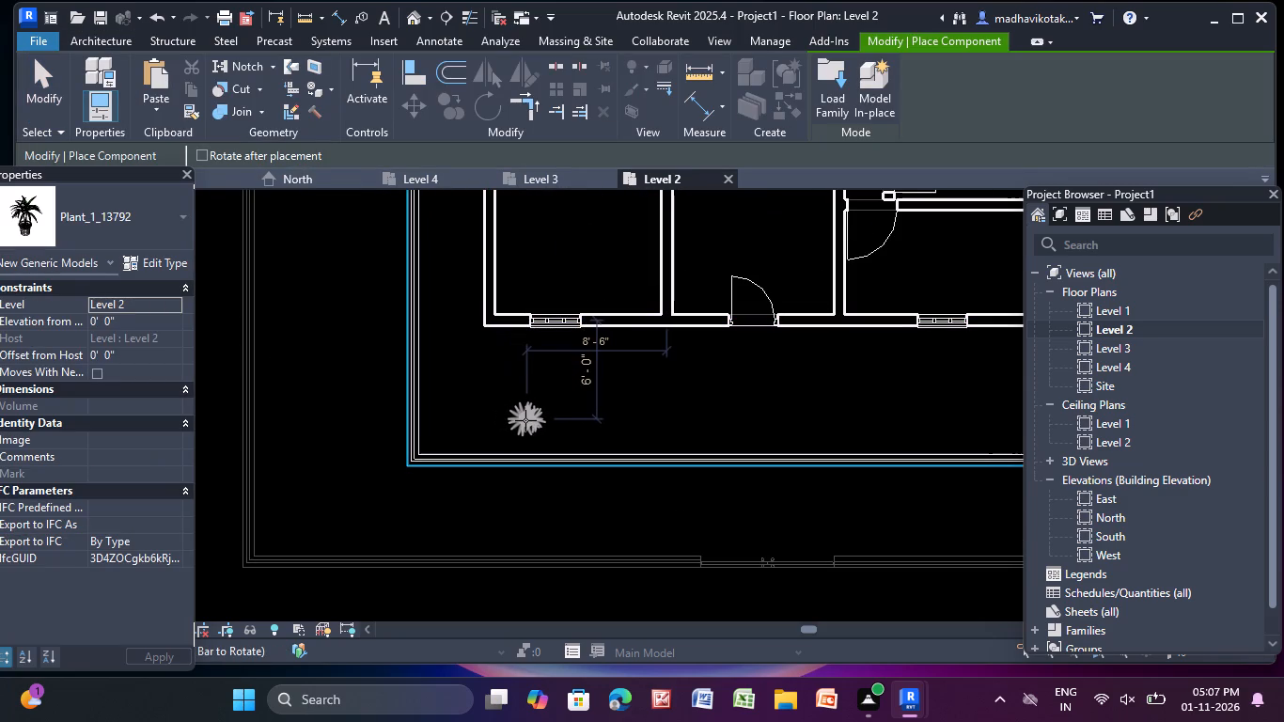
{"action": "left_click", "coordinate": [523, 418]}
Place a second Plant_1_13792 near the front balcony's right-hand corner, about 3'-0" from the side edge, and end component placement.
{"action": "scroll", "coordinate": [725, 433], "scroll_direction": "down", "scroll_amount": 4}
{"action": "middle_click_drag", "start_coordinate": [725, 432], "coordinate": [696, 425]}
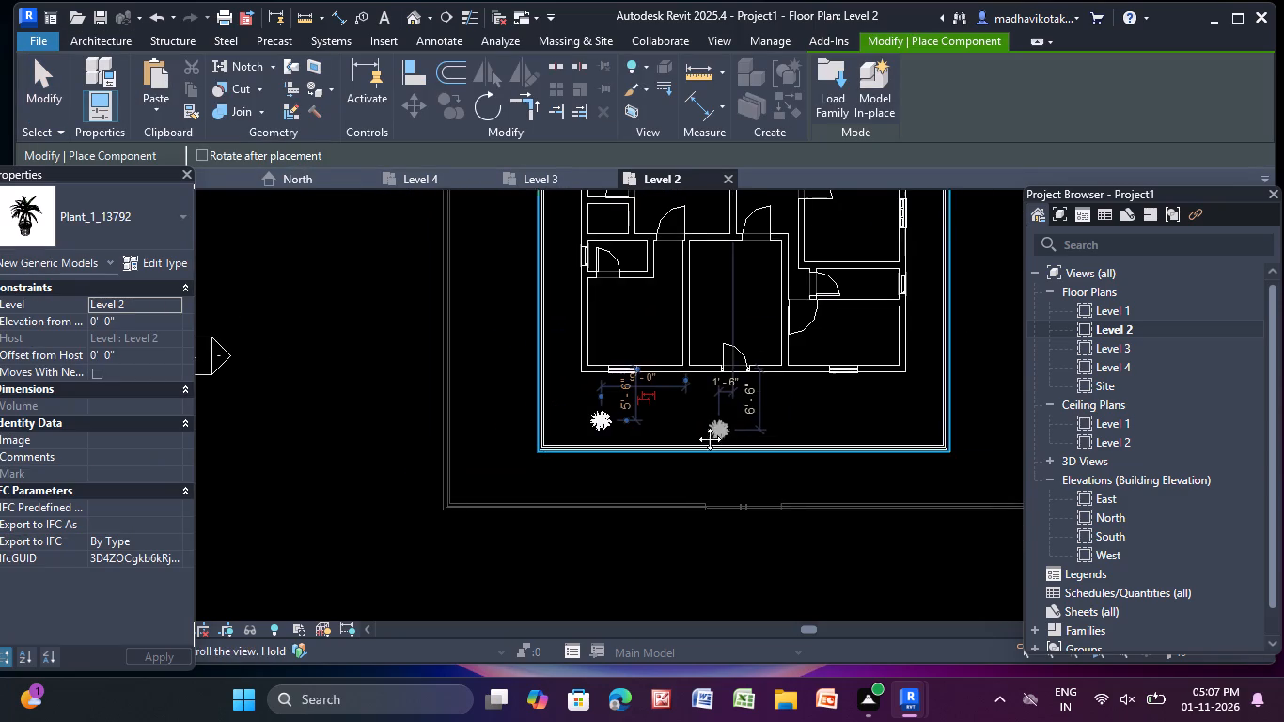
{"action": "middle_click_drag", "start_coordinate": [696, 425], "coordinate": [489, 433]}
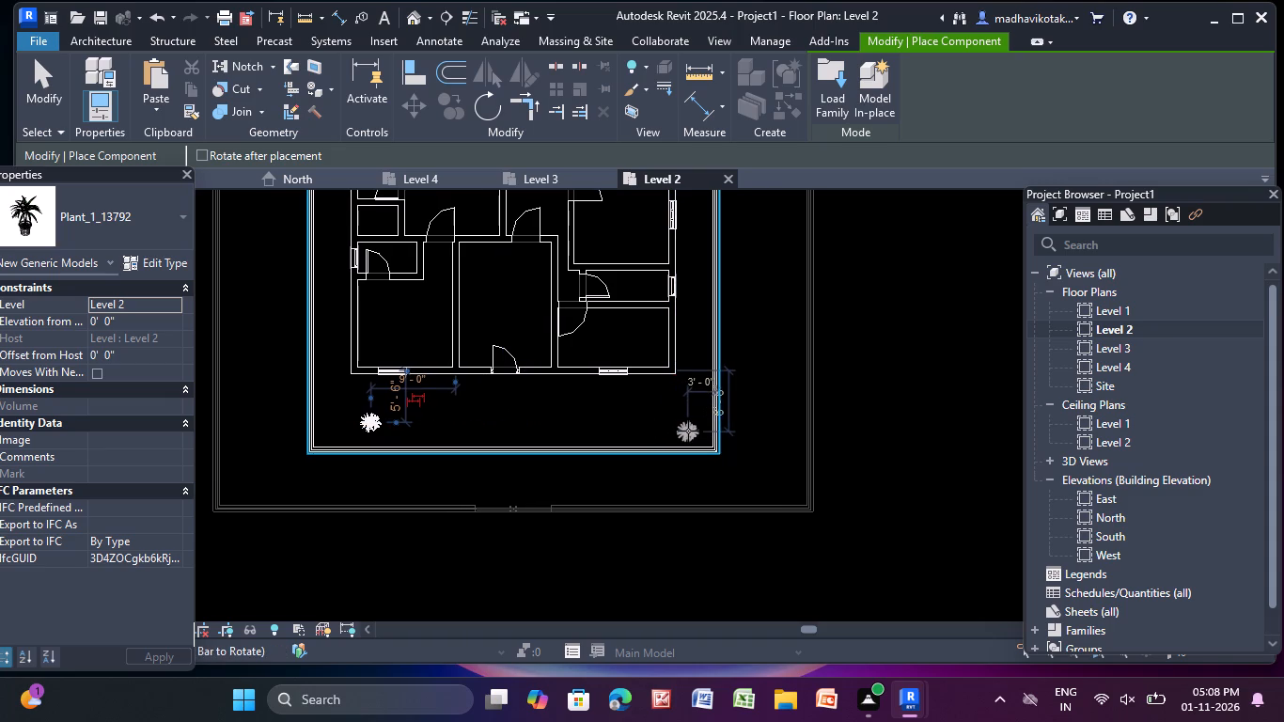
{"action": "left_click", "coordinate": [688, 430]}
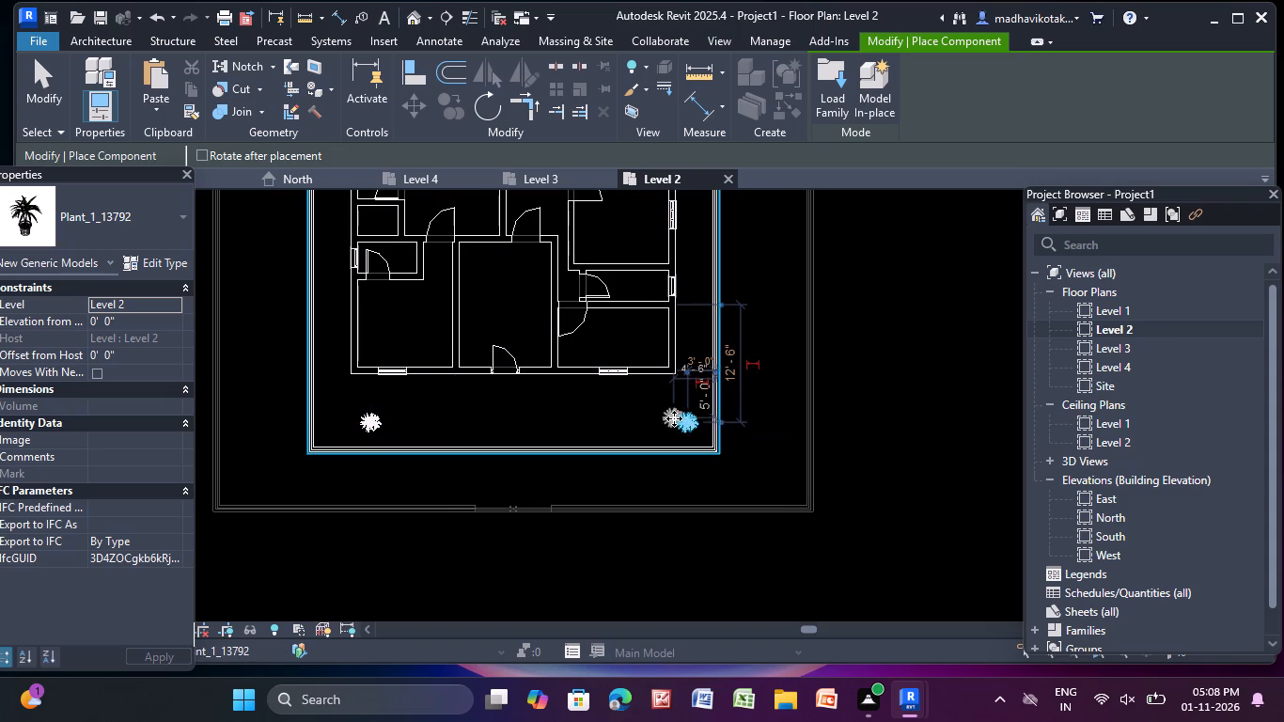
{"action": "key", "text": "Escape"}
{"action": "key", "text": "Escape"}
{"action": "key", "text": "Escape"}
In the 3D view, select the potted plant at the Level 2 balcony corner and set its Offset from Host to 3'.
{"action": "scroll", "coordinate": [649, 389], "scroll_direction": "down", "scroll_amount": 4}
{"action": "middle_click_drag", "start_coordinate": [649, 389], "coordinate": [612, 448]}
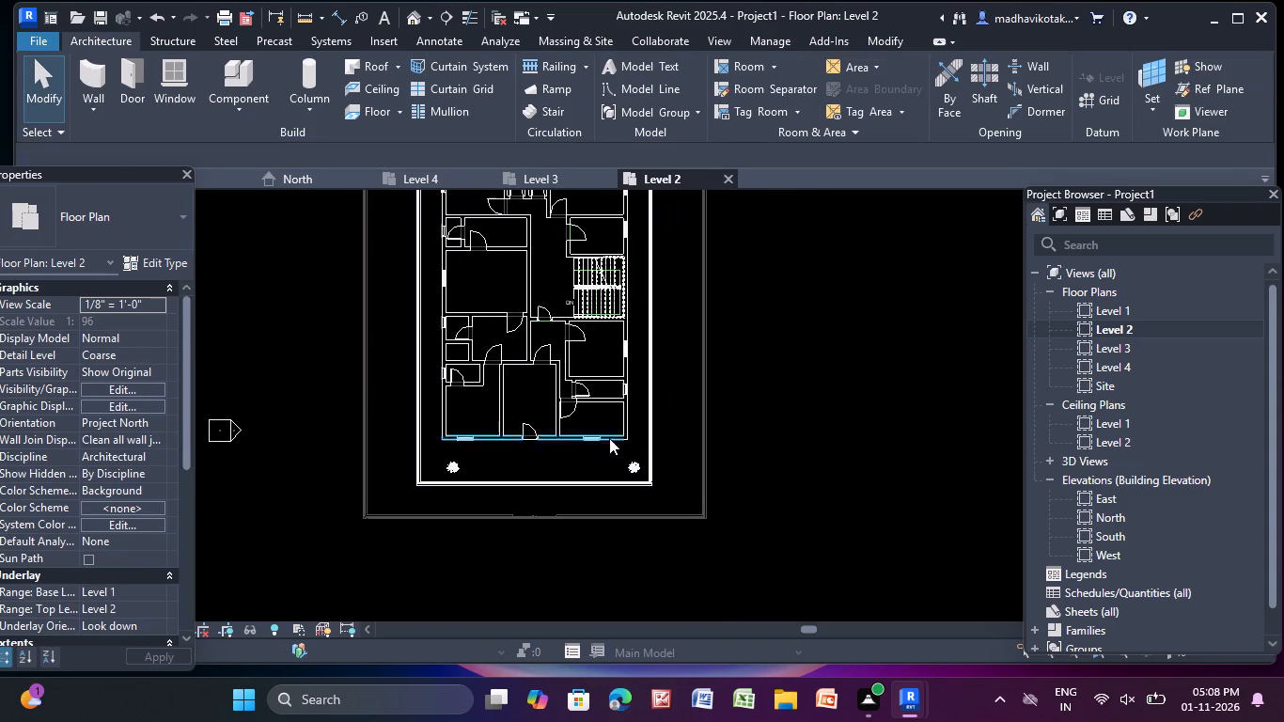
{"action": "left_click", "coordinate": [405, 19]}
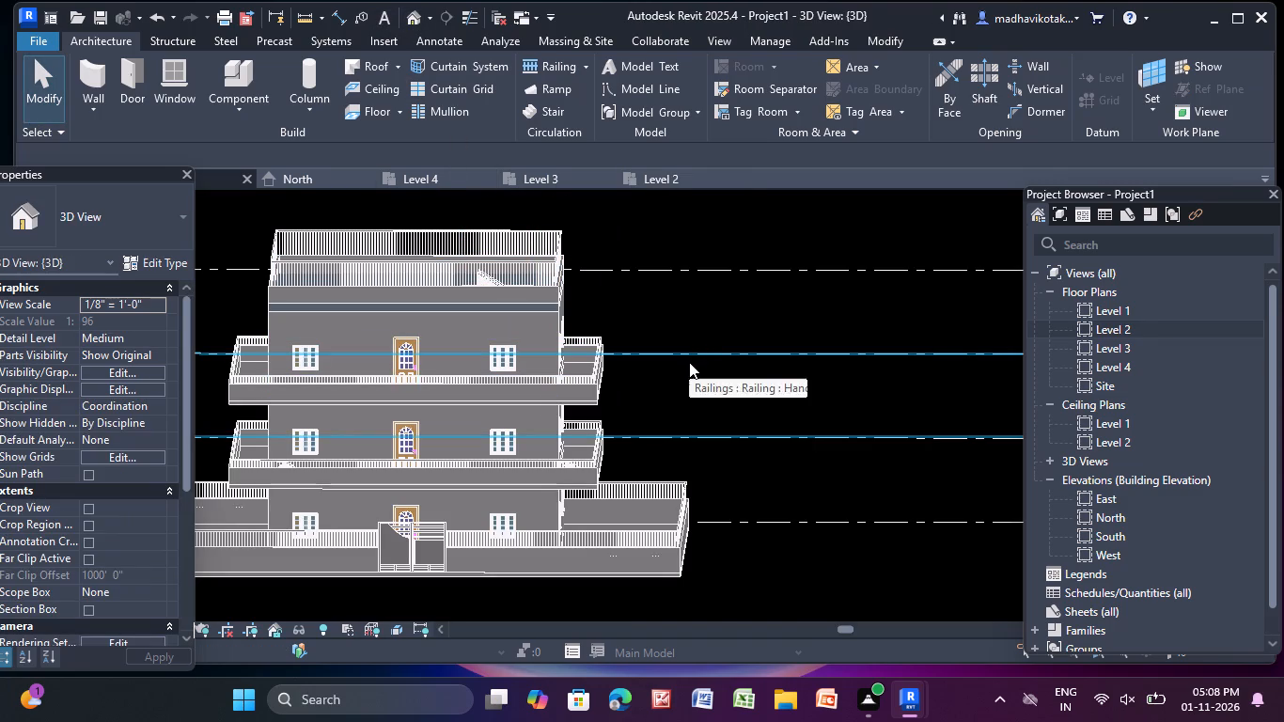
{"action": "middle_click_drag", "start_coordinate": [689, 363], "coordinate": [489, 605]}
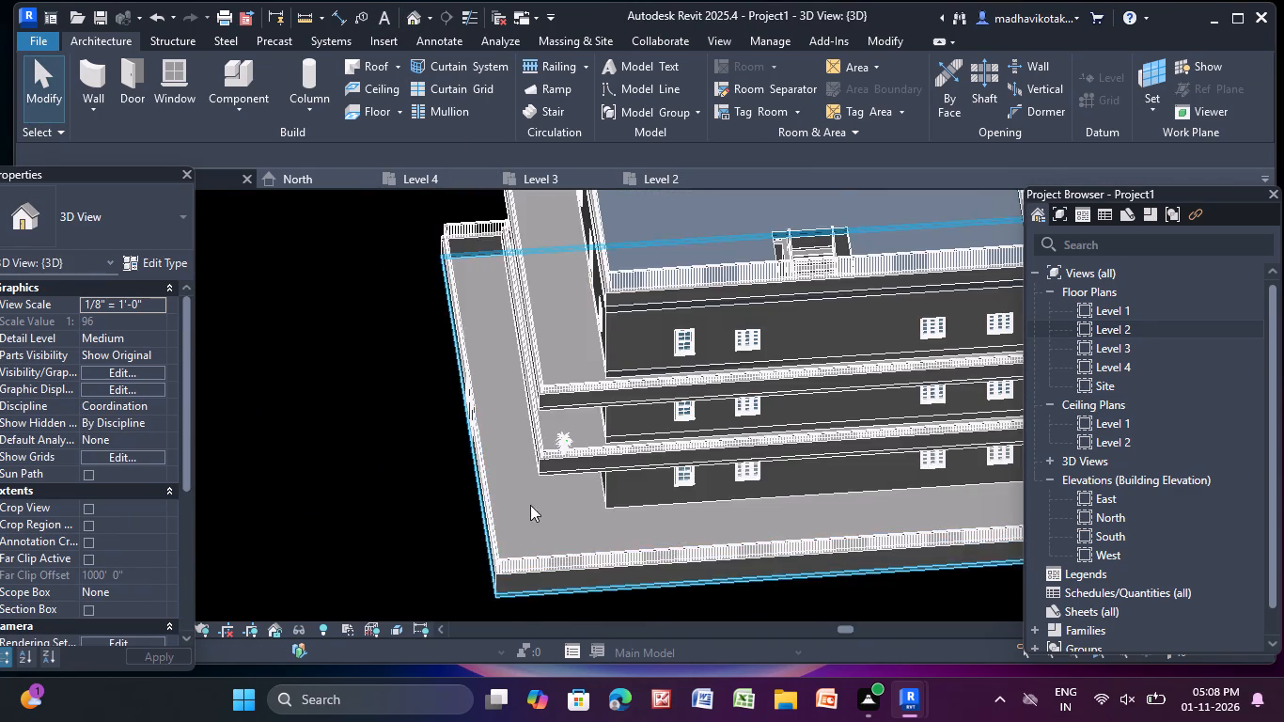
{"action": "scroll", "coordinate": [584, 460], "scroll_direction": "up", "scroll_amount": 17}
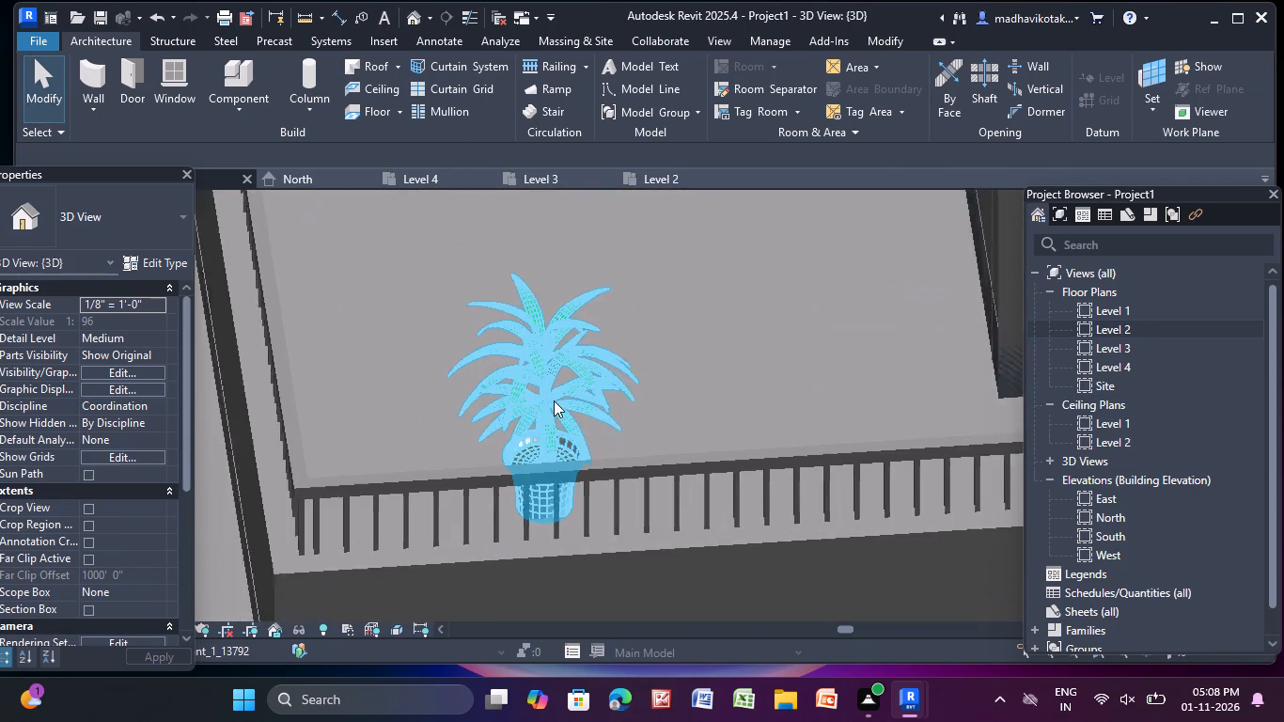
{"action": "scroll", "coordinate": [554, 400], "scroll_direction": "up", "scroll_amount": 2}
{"action": "left_click", "coordinate": [524, 388]}
{"action": "middle_click_drag", "start_coordinate": [523, 393], "coordinate": [510, 360]}
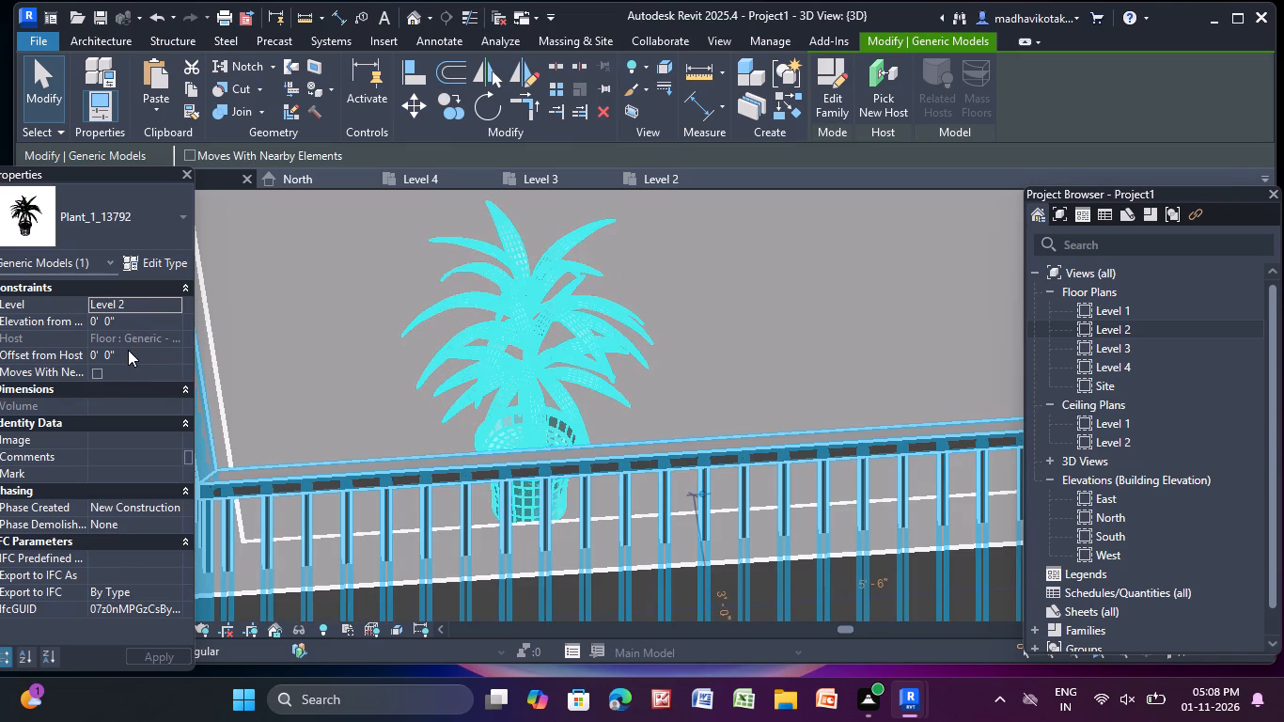
{"action": "left_click", "coordinate": [128, 350]}
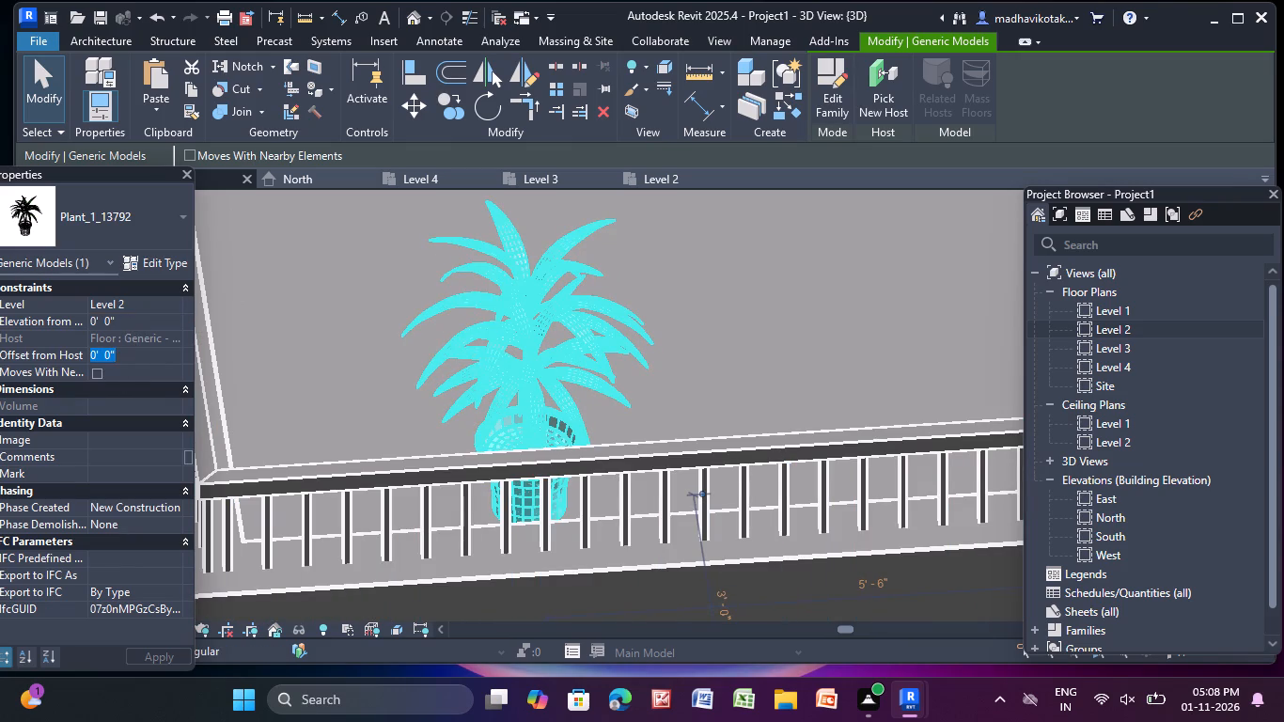
{"action": "key", "text": "BackSpace"}
{"action": "key", "text": "BackSpace"}
{"action": "type", "text": "3'"}
{"action": "key", "text": "Return"}
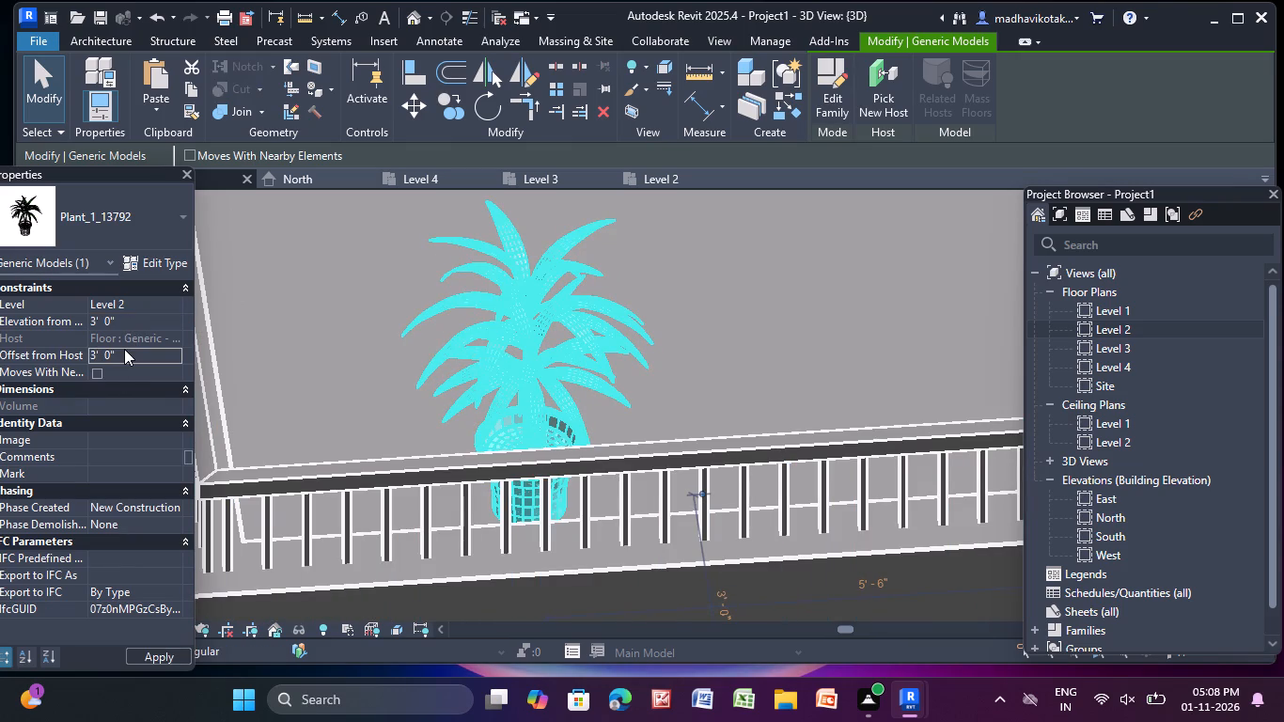
Examine the raised potted plant at the Level 2 balcony corner from several angles against the floor and railing.
{"action": "scroll", "coordinate": [361, 330], "scroll_direction": "down", "scroll_amount": 7}
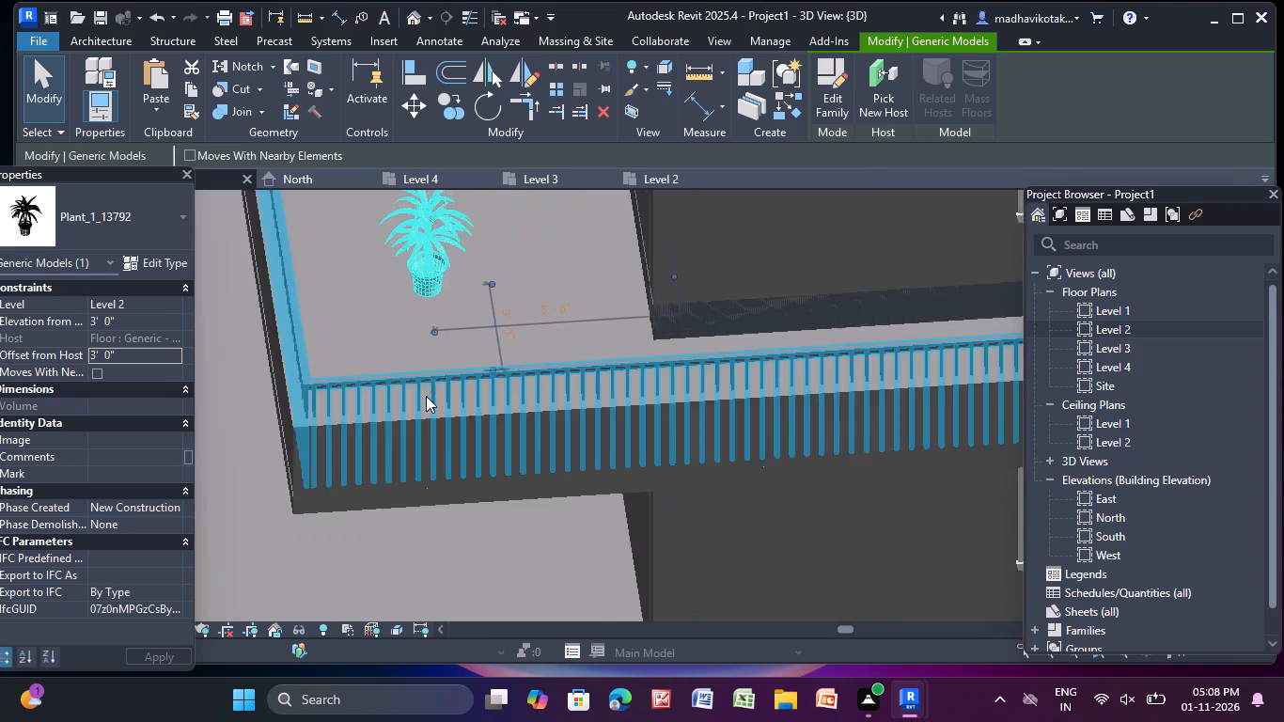
{"action": "scroll", "coordinate": [425, 398], "scroll_direction": "down", "scroll_amount": 2}
{"action": "middle_click_drag", "start_coordinate": [422, 481], "coordinate": [569, 449], "text": "shift"}
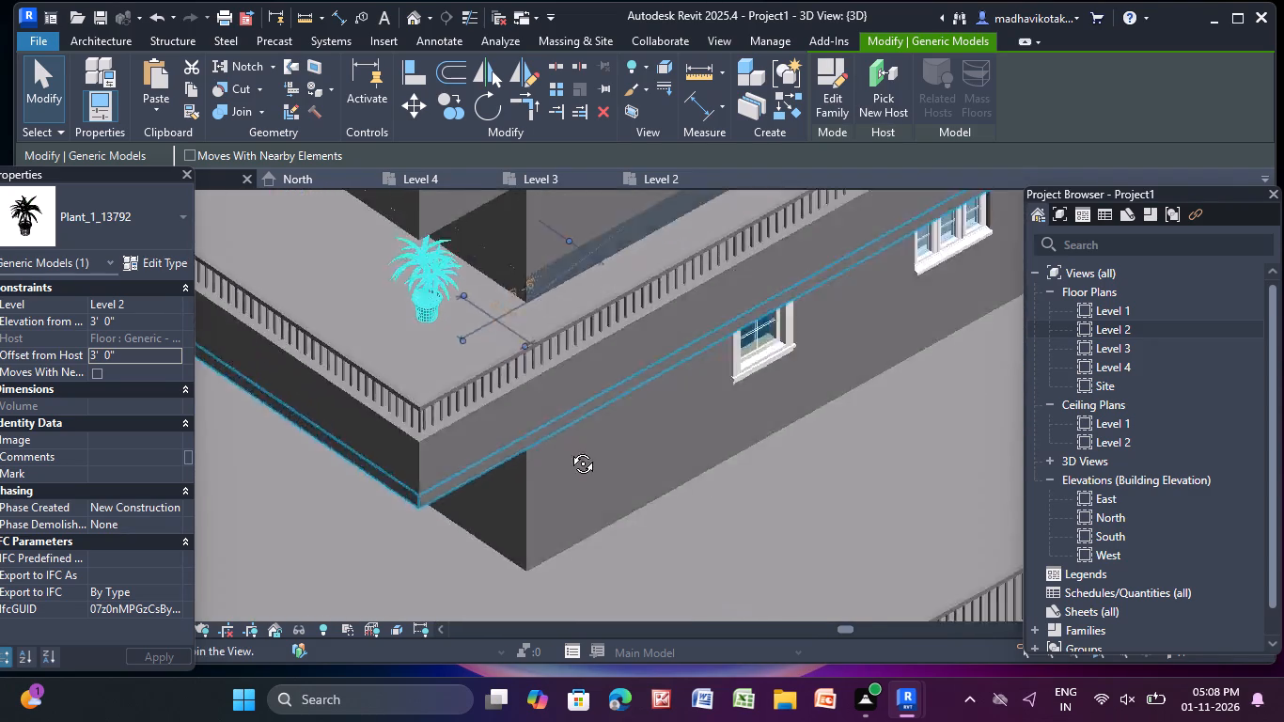
{"action": "middle_click_drag", "start_coordinate": [569, 449], "coordinate": [611, 372], "text": "shift"}
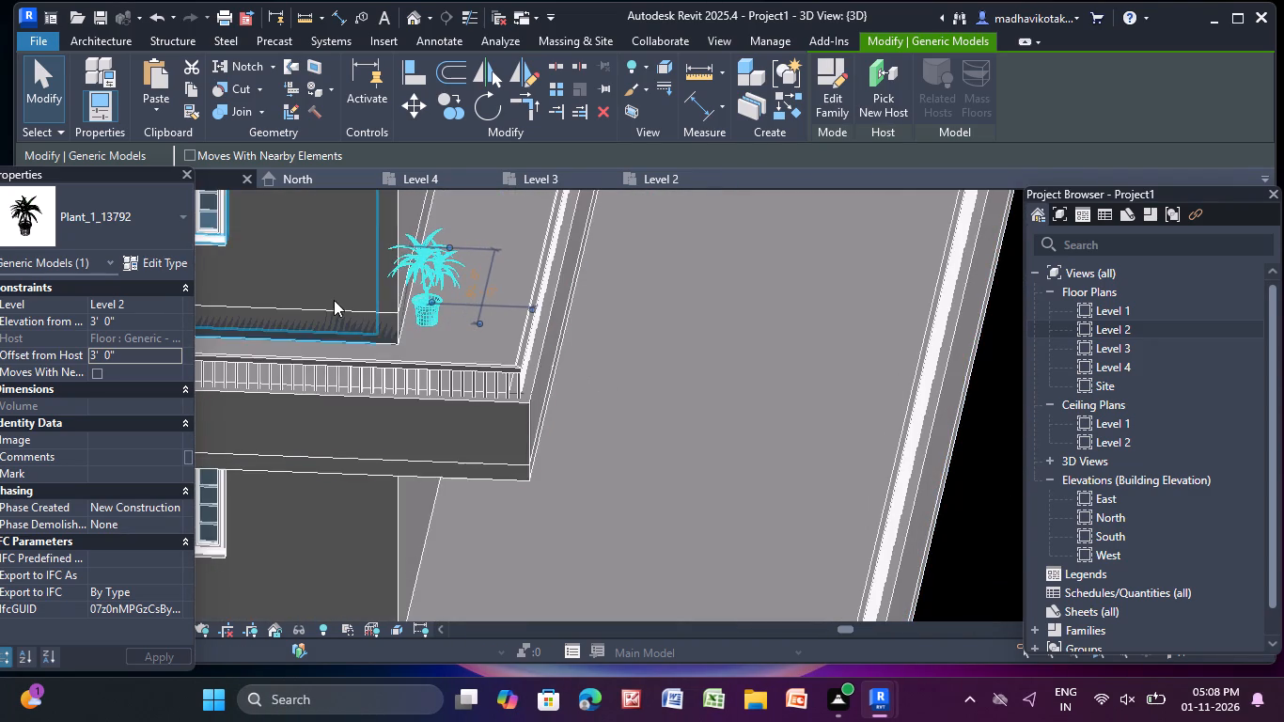
{"action": "scroll", "coordinate": [383, 317], "scroll_direction": "up", "scroll_amount": 12}
{"action": "scroll", "coordinate": [510, 322], "scroll_direction": "up", "scroll_amount": 3}
{"action": "scroll", "coordinate": [509, 316], "scroll_direction": "down", "scroll_amount": 4}
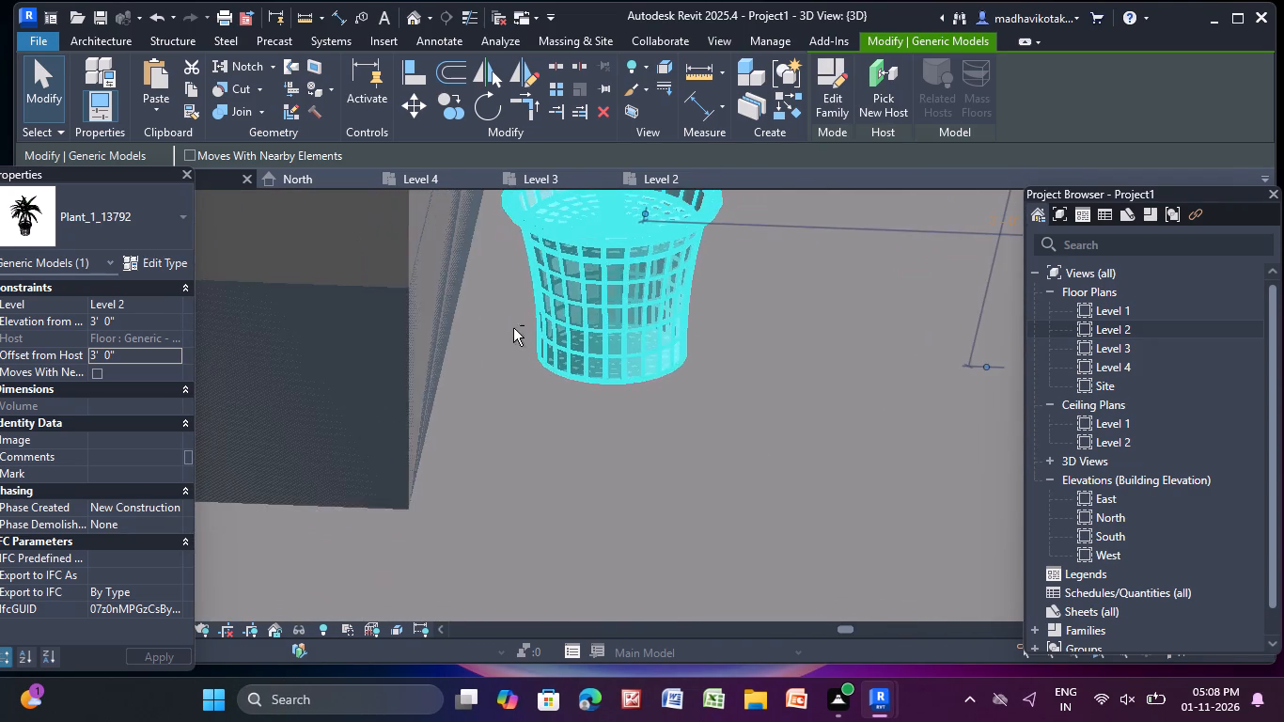
{"action": "scroll", "coordinate": [513, 328], "scroll_direction": "down", "scroll_amount": 20}
{"action": "scroll", "coordinate": [513, 328], "scroll_direction": "down", "scroll_amount": 2}
{"action": "key", "text": "Escape"}
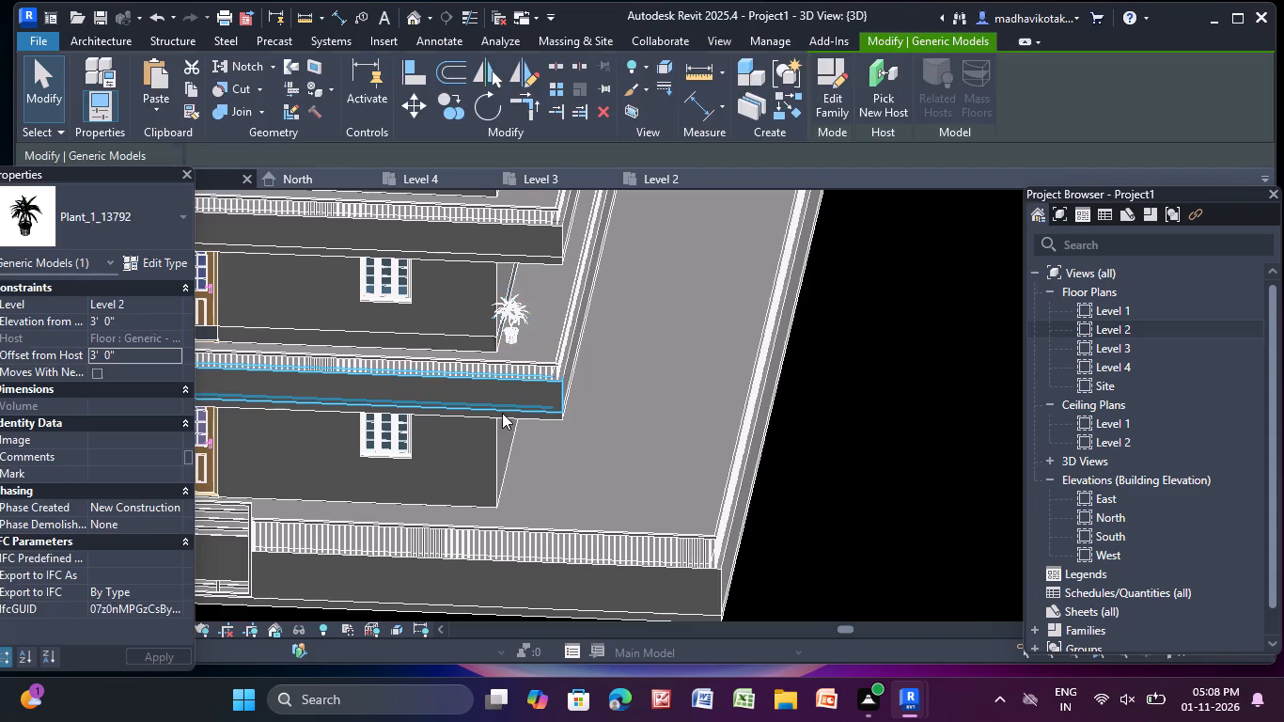
{"action": "scroll", "coordinate": [498, 410], "scroll_direction": "down", "scroll_amount": 7}
{"action": "middle_click_drag", "start_coordinate": [545, 537], "coordinate": [535, 456], "text": "shift"}
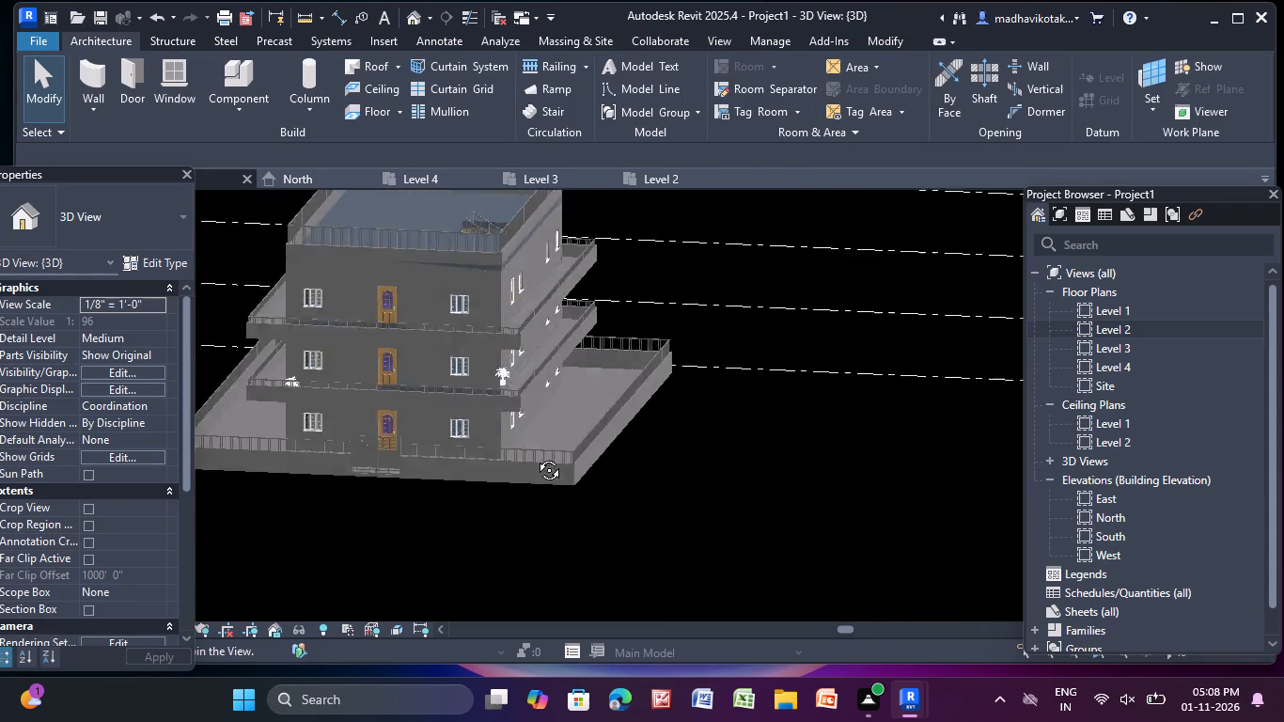
{"action": "middle_click_drag", "start_coordinate": [535, 456], "coordinate": [545, 396], "text": "shift"}
{"action": "scroll", "coordinate": [493, 370], "scroll_direction": "up", "scroll_amount": 4}
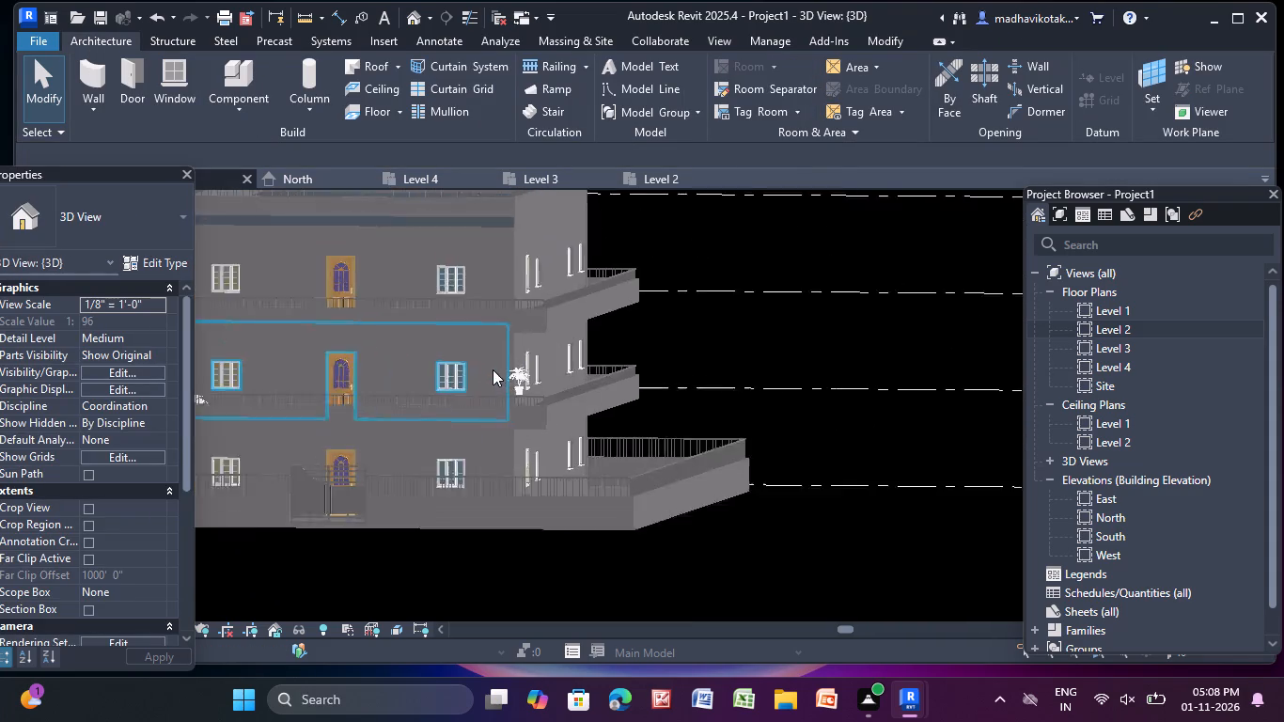
{"action": "scroll", "coordinate": [493, 369], "scroll_direction": "up", "scroll_amount": 5}
{"action": "middle_click_drag", "start_coordinate": [498, 452], "coordinate": [510, 453]}
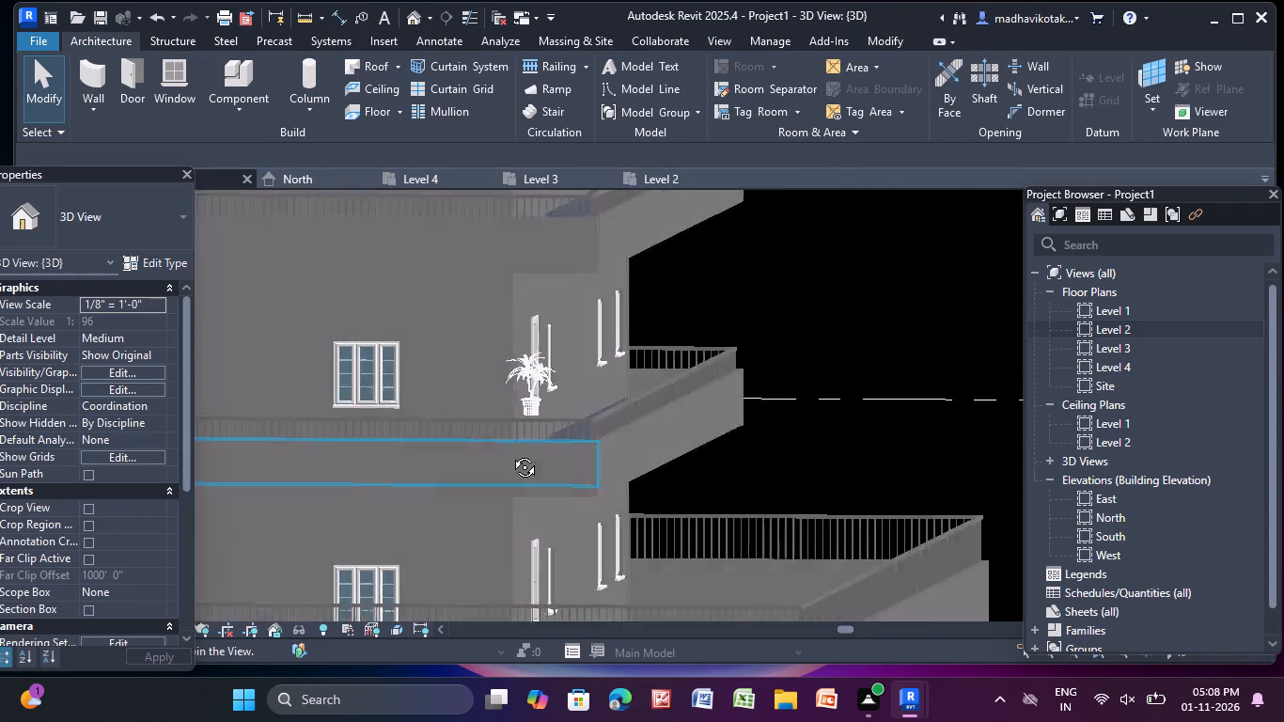
{"action": "middle_click_drag", "start_coordinate": [510, 453], "coordinate": [648, 543]}
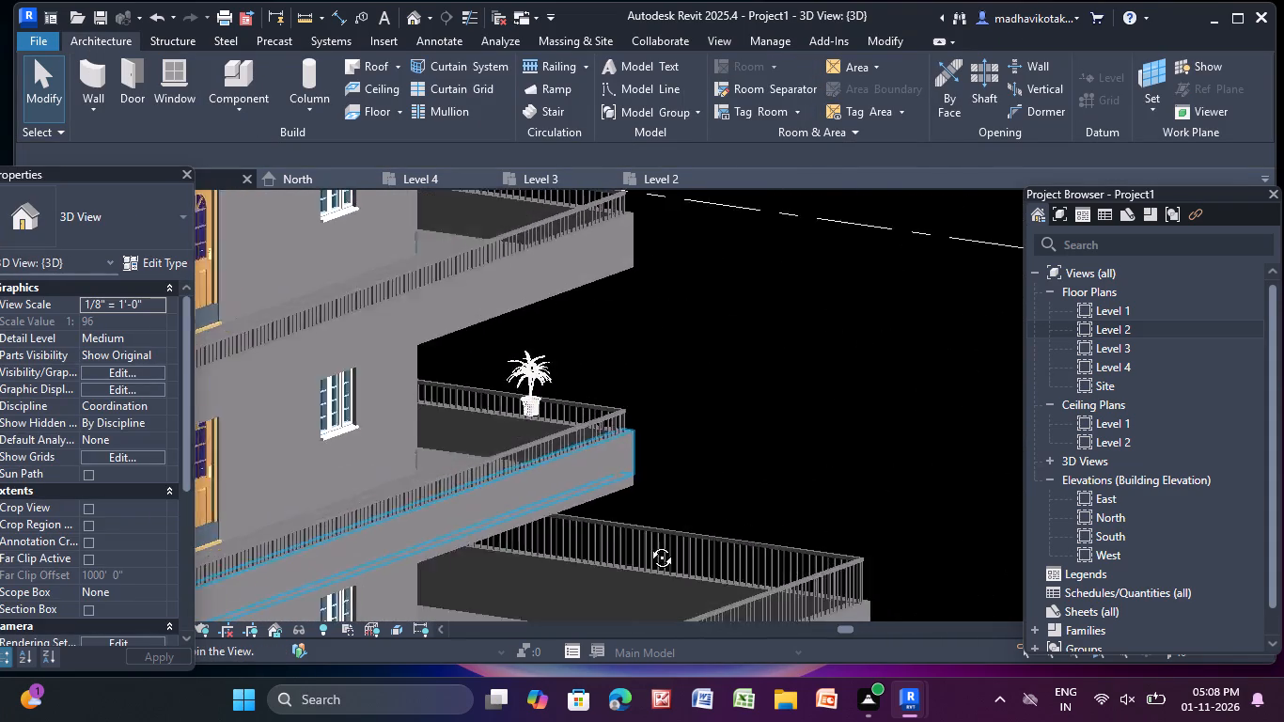
{"action": "middle_click_drag", "start_coordinate": [648, 543], "coordinate": [633, 609]}
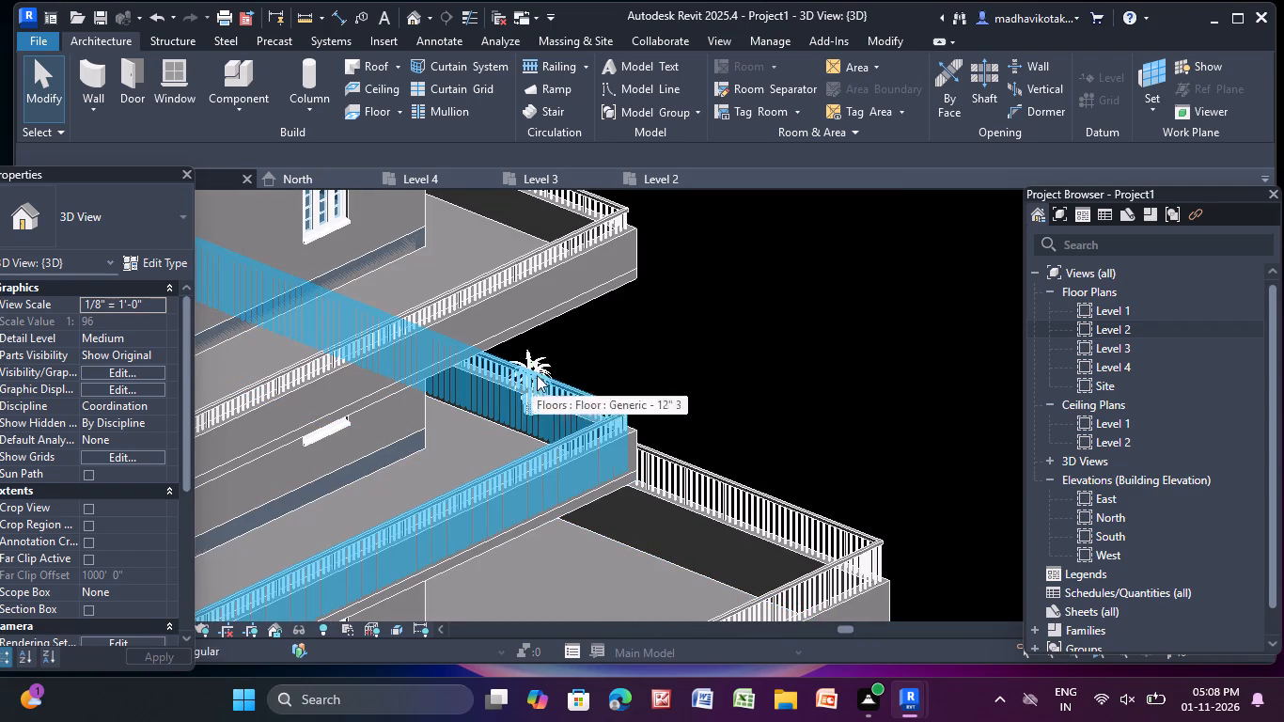
{"action": "middle_click_drag", "start_coordinate": [590, 358], "coordinate": [577, 413]}
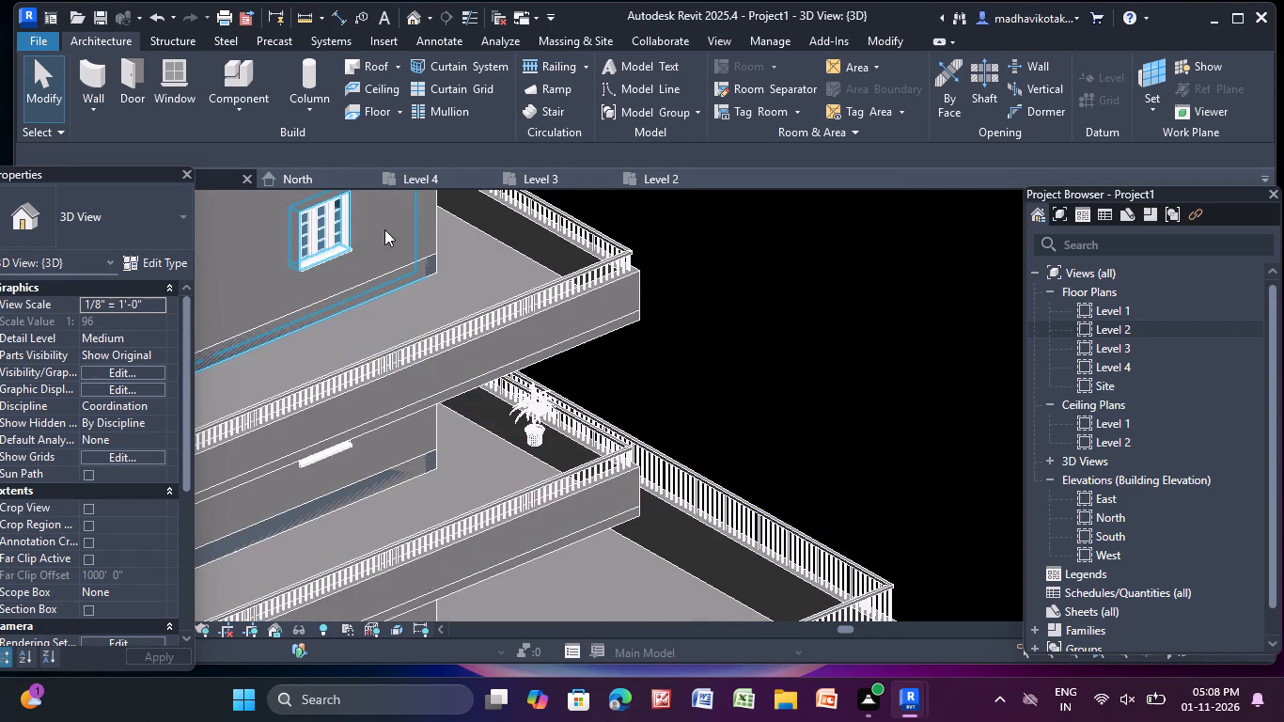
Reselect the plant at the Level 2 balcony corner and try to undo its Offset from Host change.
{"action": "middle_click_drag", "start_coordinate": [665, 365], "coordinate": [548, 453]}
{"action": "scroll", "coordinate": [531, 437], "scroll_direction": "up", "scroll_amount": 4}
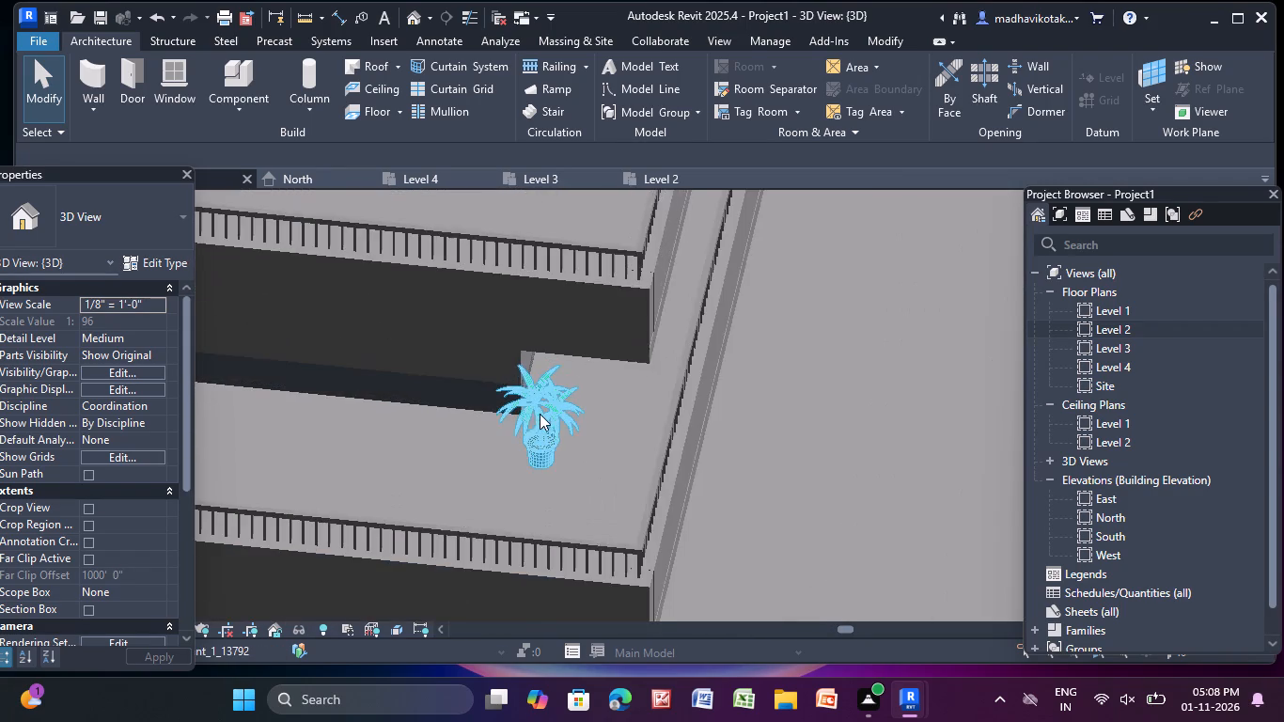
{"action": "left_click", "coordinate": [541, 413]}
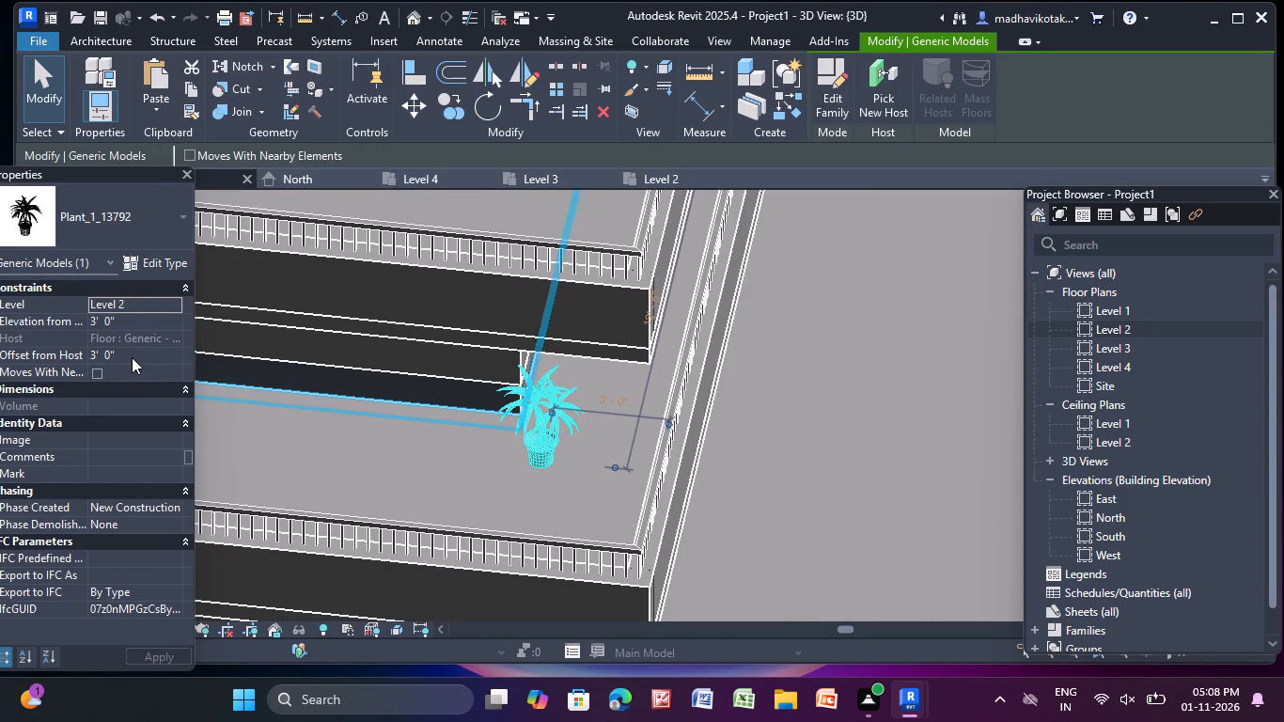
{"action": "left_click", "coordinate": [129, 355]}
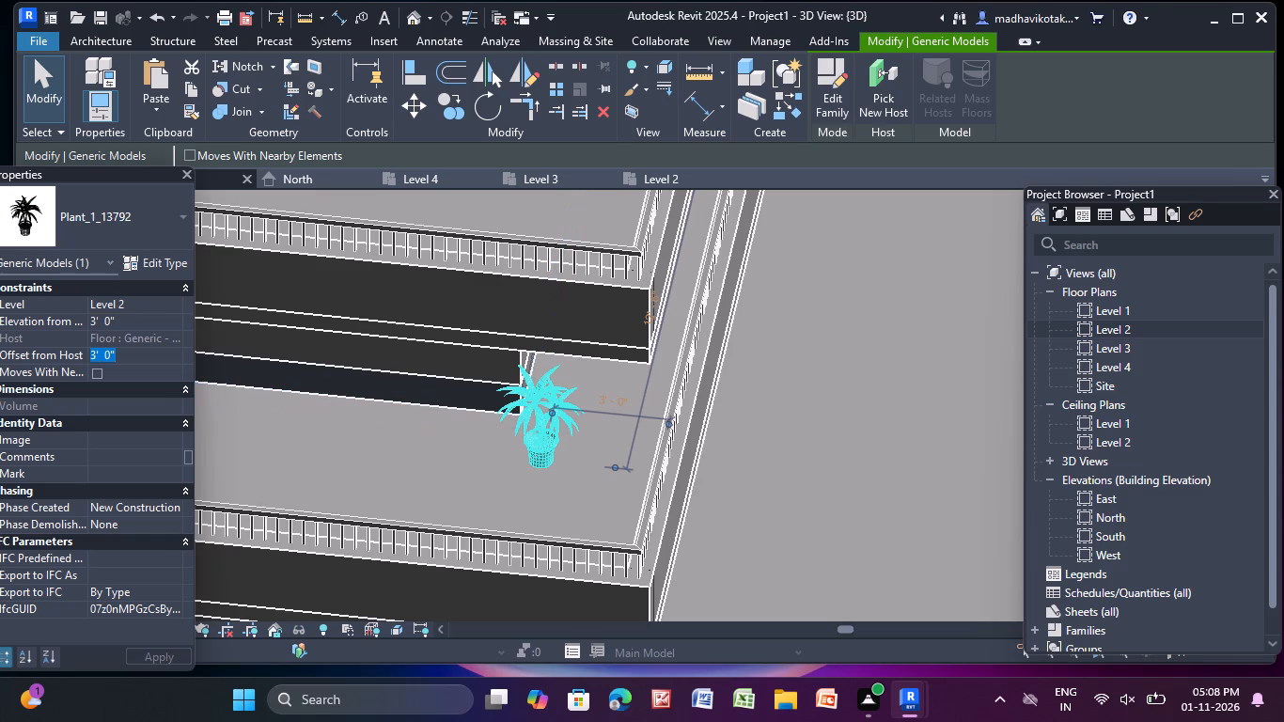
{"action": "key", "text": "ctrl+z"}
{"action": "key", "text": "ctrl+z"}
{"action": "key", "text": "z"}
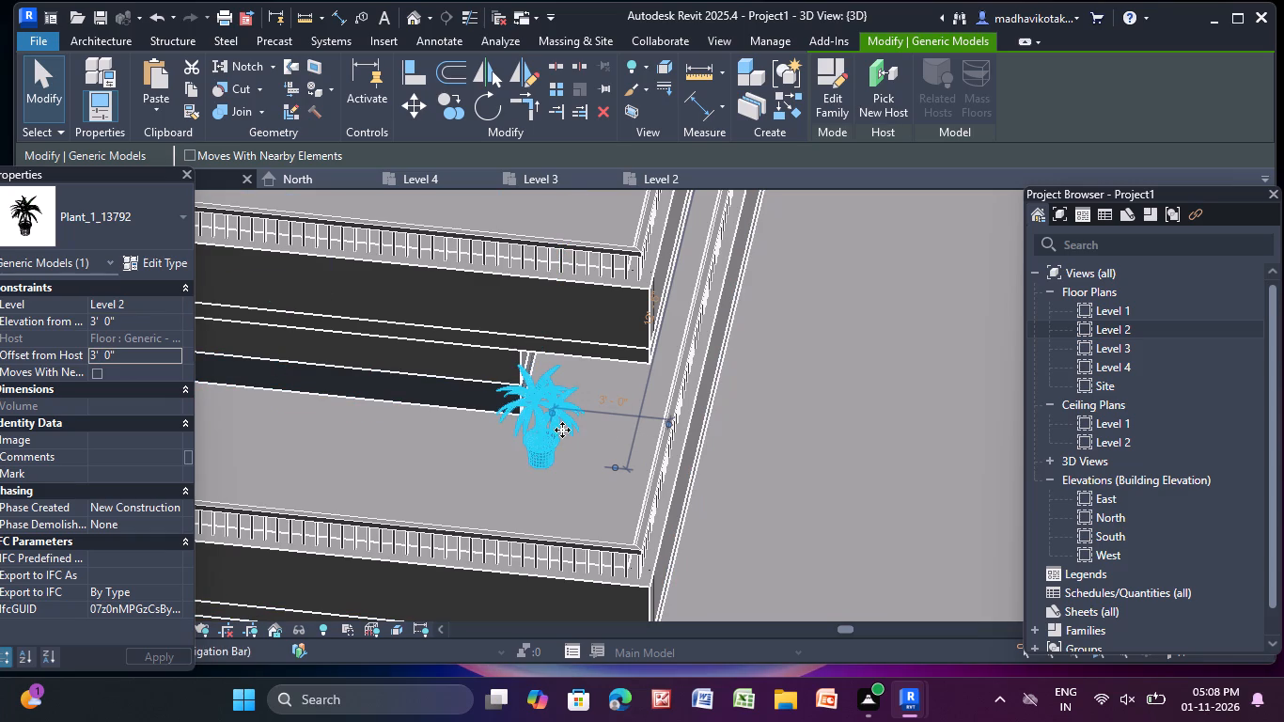
Delete both Plant_1_13792 components from the Level 2 front balcony, at the right-hand corner and towards the left-hand end.
{"action": "left_click", "coordinate": [562, 430]}
{"action": "key", "text": "BackSpace"}
{"action": "scroll", "coordinate": [559, 421], "scroll_direction": "down", "scroll_amount": 9}
{"action": "middle_click_drag", "start_coordinate": [352, 477], "coordinate": [358, 469]}
{"action": "scroll", "coordinate": [352, 476], "scroll_direction": "up", "scroll_amount": 1}
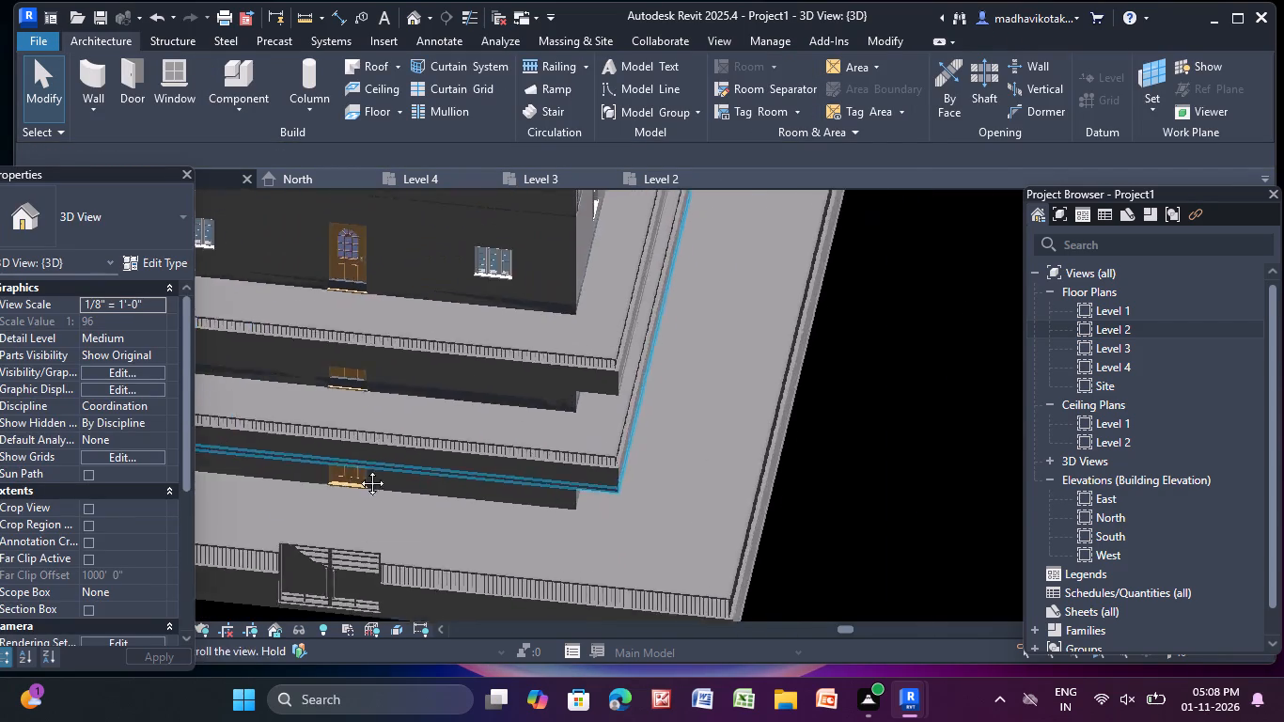
{"action": "middle_click_drag", "start_coordinate": [358, 469], "coordinate": [881, 337]}
{"action": "middle_click_drag", "start_coordinate": [680, 301], "coordinate": [577, 430]}
{"action": "scroll", "coordinate": [575, 405], "scroll_direction": "up", "scroll_amount": 9}
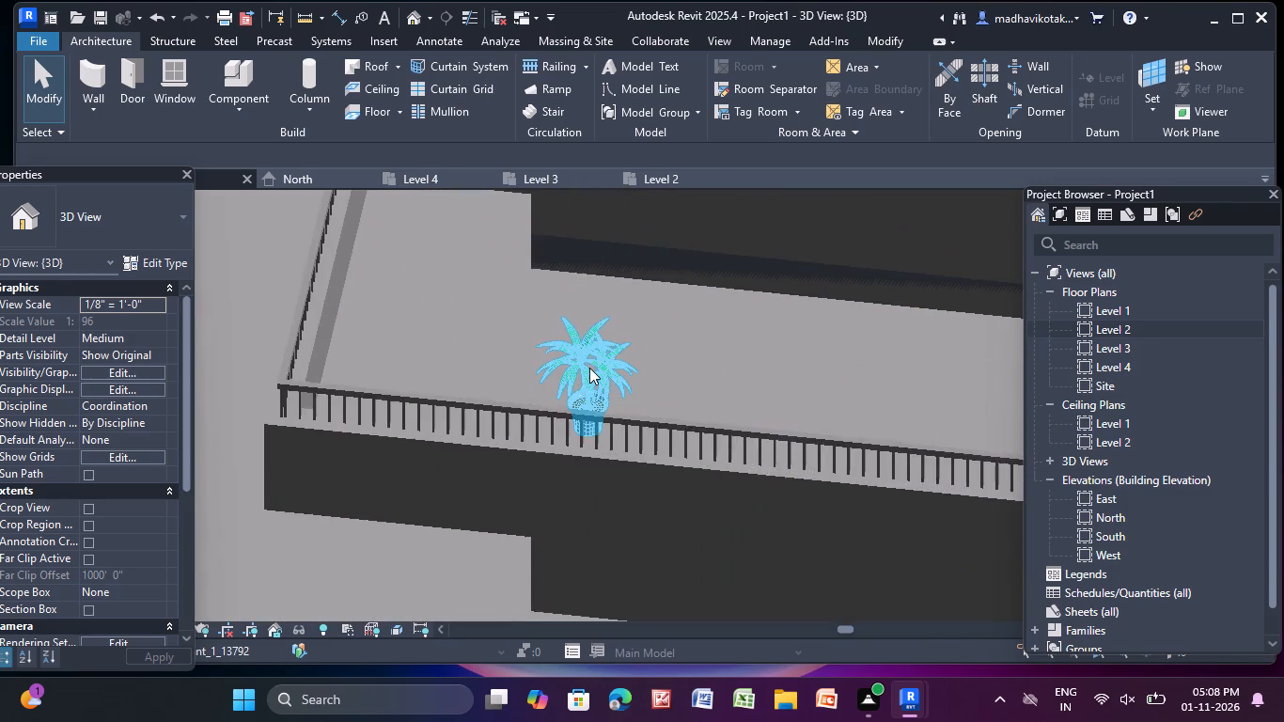
{"action": "left_click", "coordinate": [589, 368]}
{"action": "key", "text": "BackSpace"}
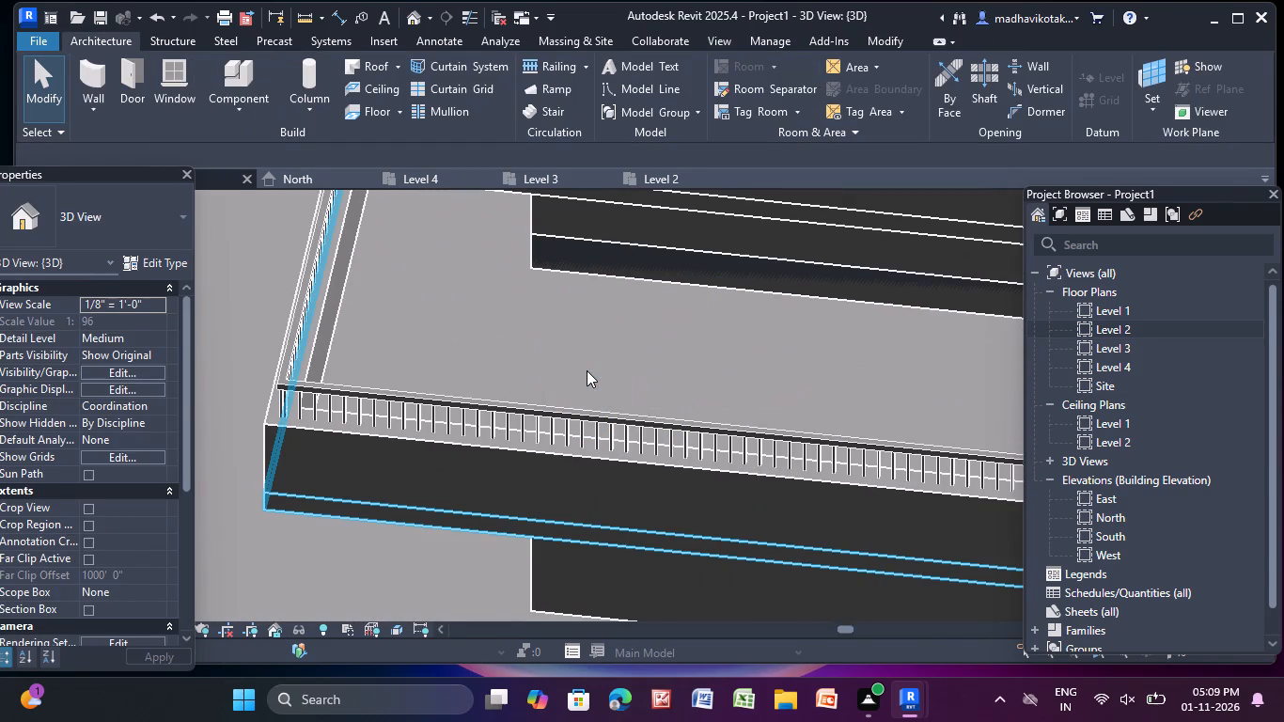
{"action": "key", "text": "Escape"}
Review the whole building in the 3D view, facing its front facade.
{"action": "scroll", "coordinate": [584, 366], "scroll_direction": "down", "scroll_amount": 14}
{"action": "middle_click_drag", "start_coordinate": [599, 506], "coordinate": [601, 507], "text": "shift"}
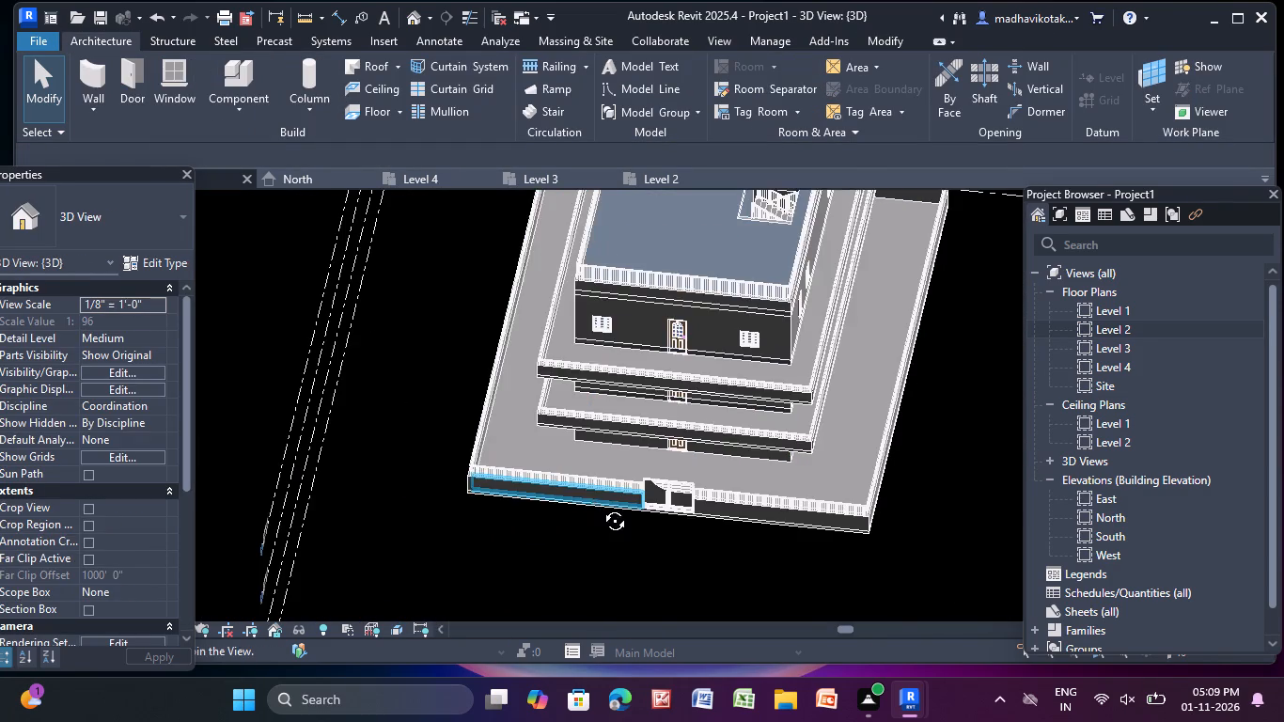
{"action": "middle_click_drag", "start_coordinate": [601, 507], "coordinate": [633, 262], "text": "shift"}
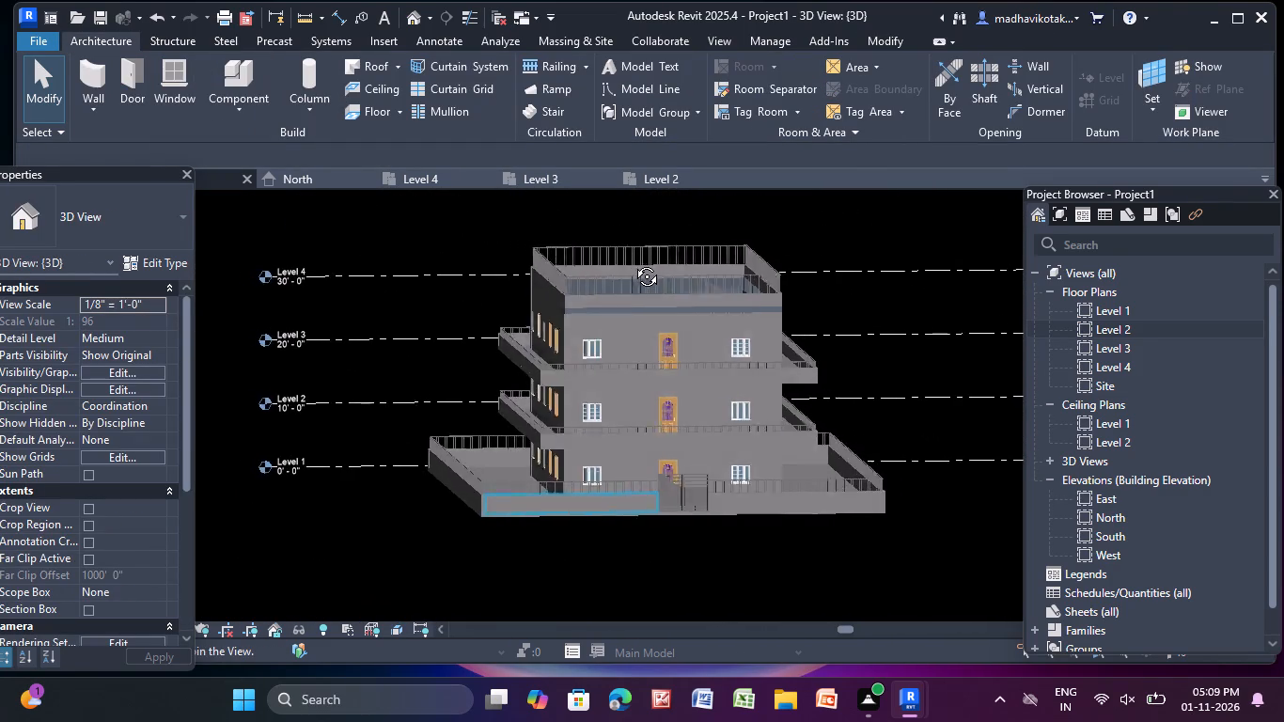
{"action": "middle_click_drag", "start_coordinate": [633, 262], "coordinate": [625, 262], "text": "shift"}
{"action": "scroll", "coordinate": [694, 368], "scroll_direction": "up", "scroll_amount": 2}
{"action": "middle_click_drag", "start_coordinate": [689, 368], "coordinate": [538, 397]}
{"action": "scroll", "coordinate": [536, 398], "scroll_direction": "up", "scroll_amount": 3}
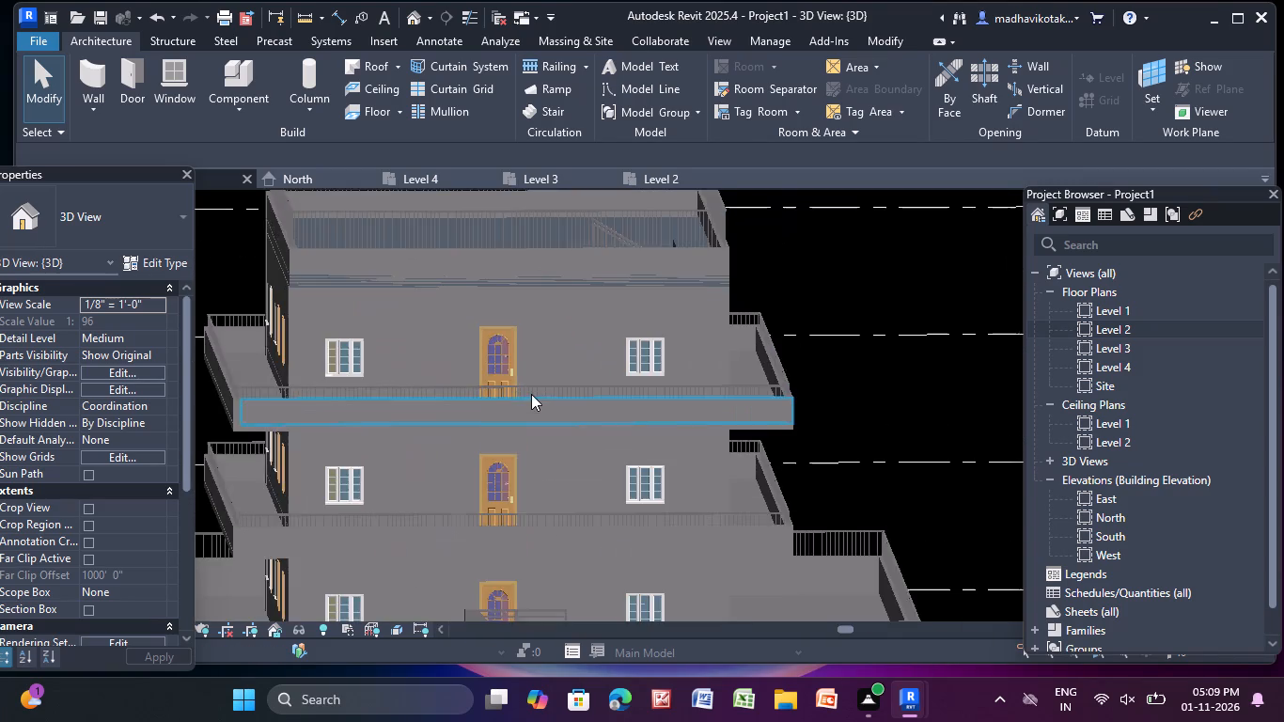
{"action": "scroll", "coordinate": [517, 380], "scroll_direction": "down", "scroll_amount": 3}
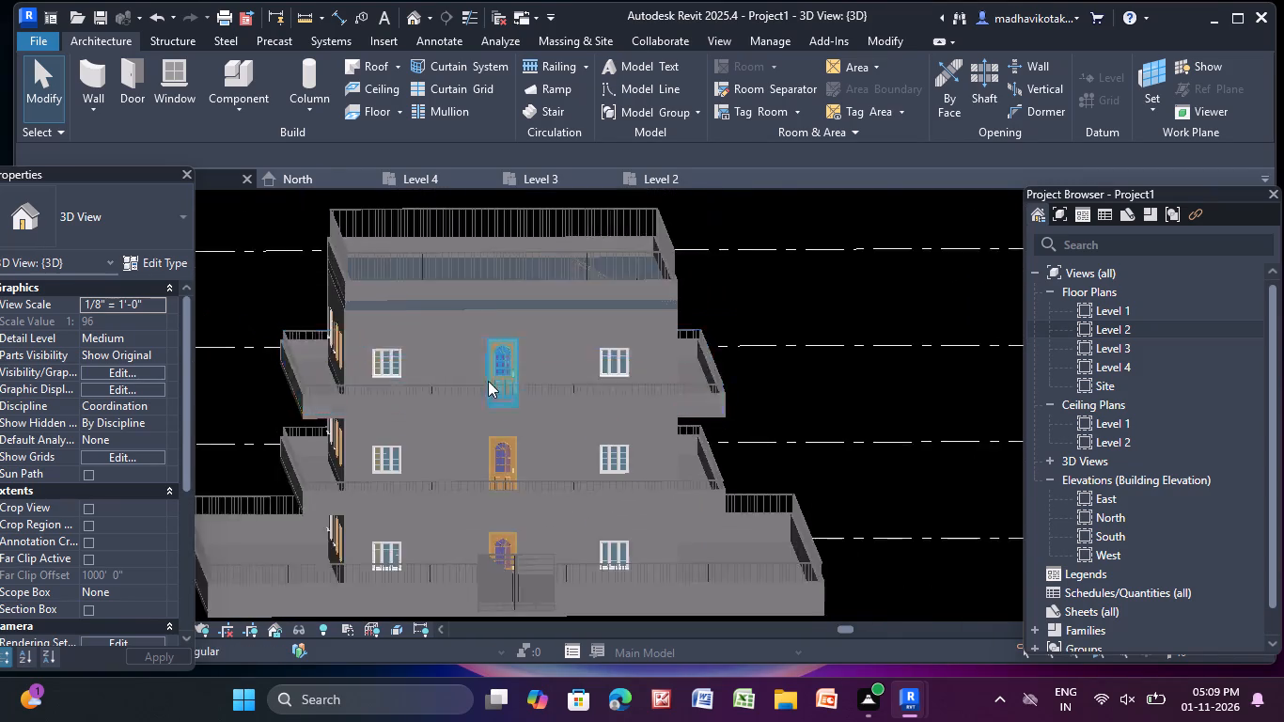
{"action": "middle_click_drag", "start_coordinate": [584, 449], "coordinate": [607, 431]}
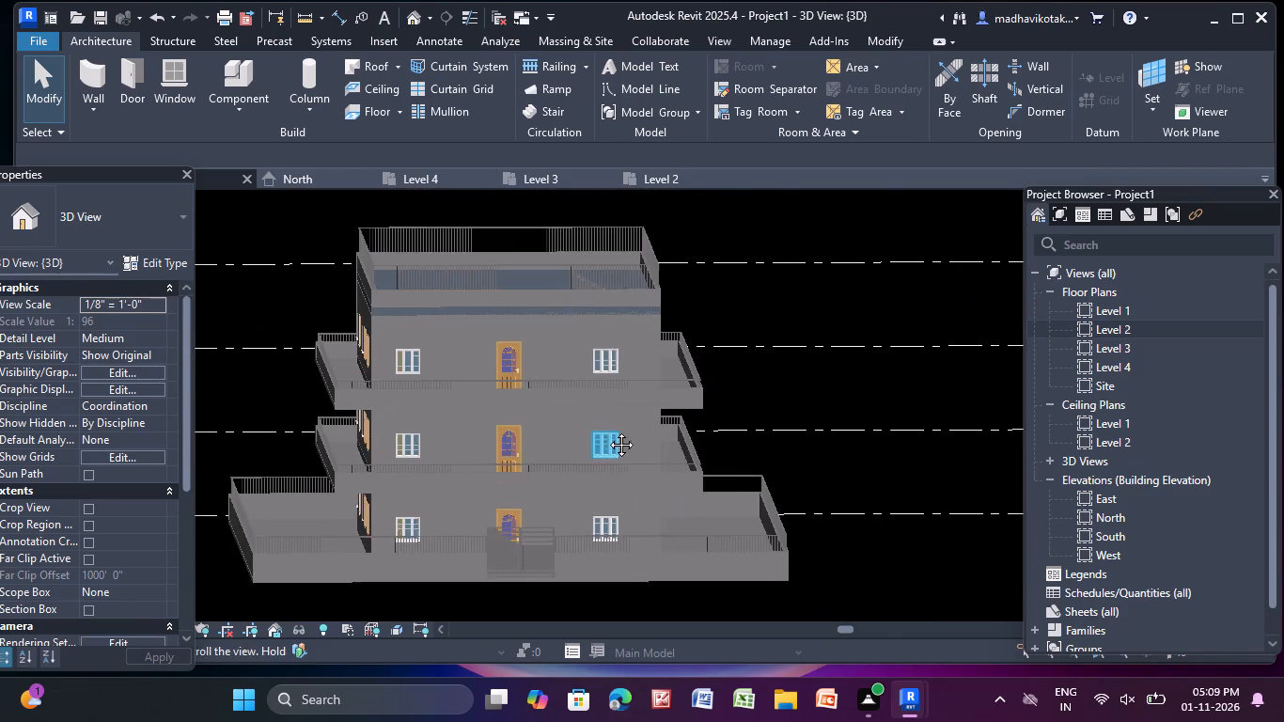
{"action": "middle_click_drag", "start_coordinate": [607, 431], "coordinate": [641, 400]}
{"action": "scroll", "coordinate": [641, 400], "scroll_direction": "down", "scroll_amount": 1}
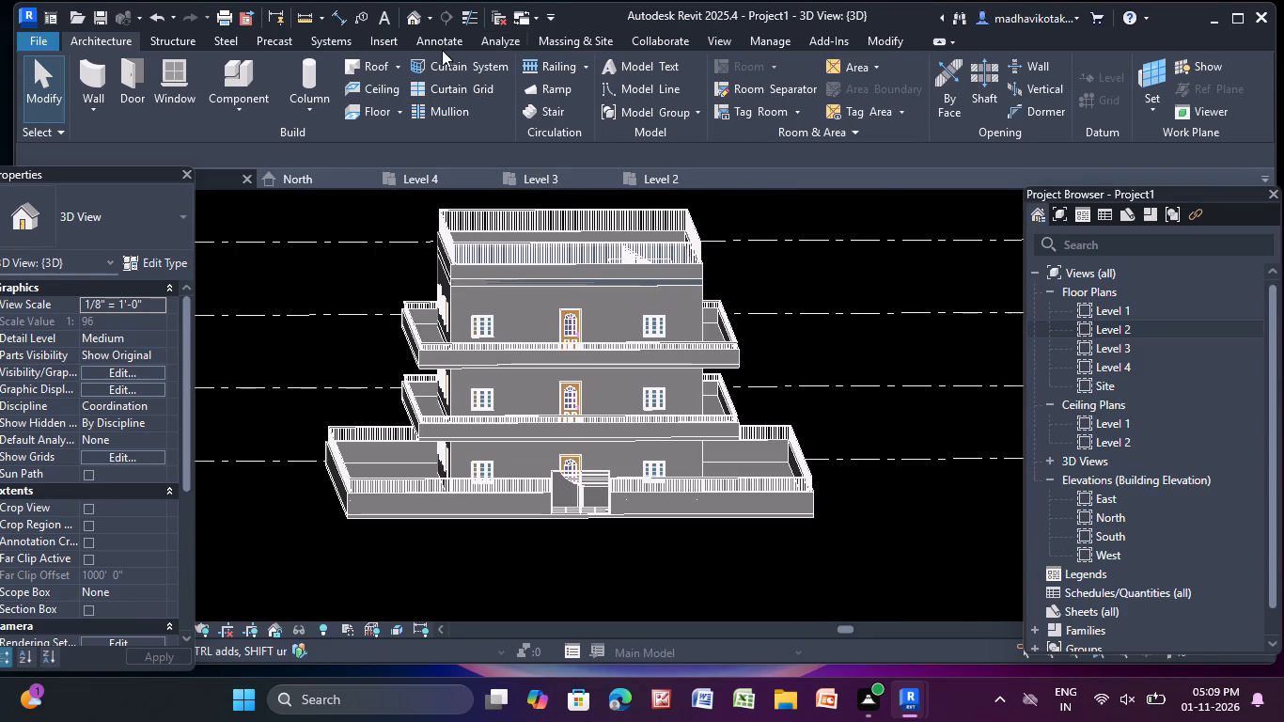
Paint the front wall face of the Level 3 storey with the Wood - Stained material.
{"action": "left_click", "coordinate": [414, 16]}
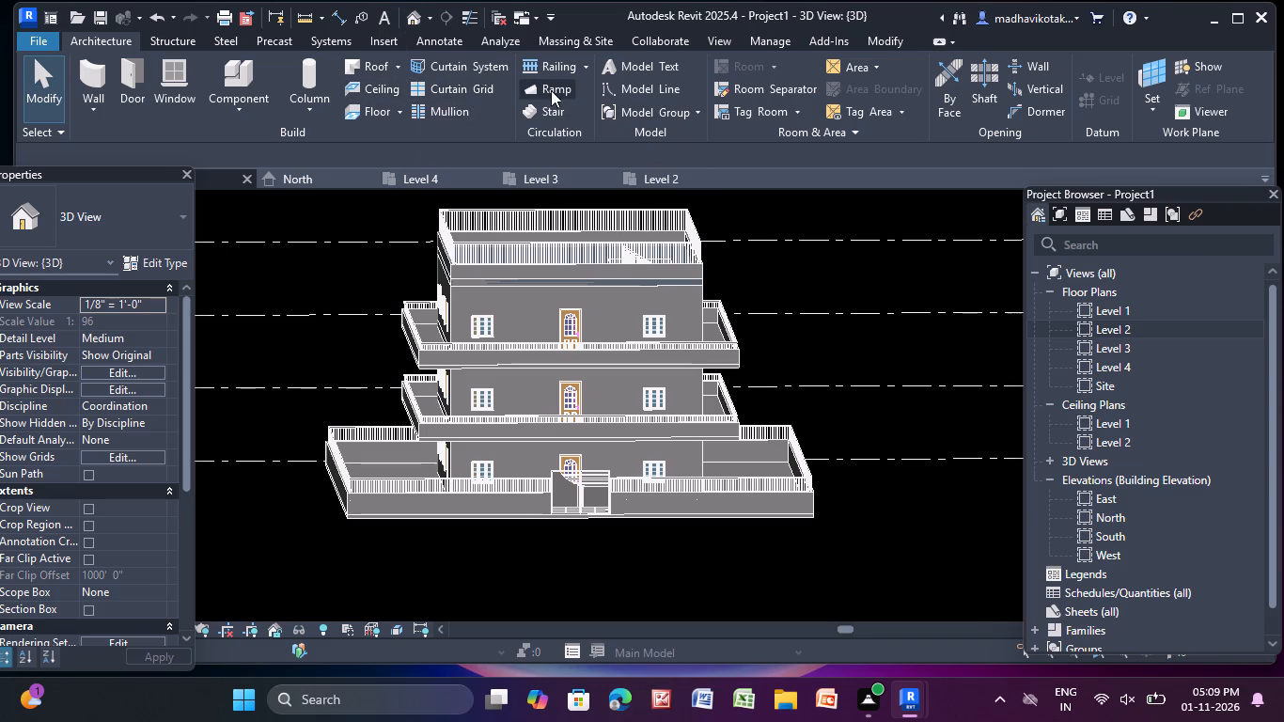
{"action": "left_click", "coordinate": [622, 86]}
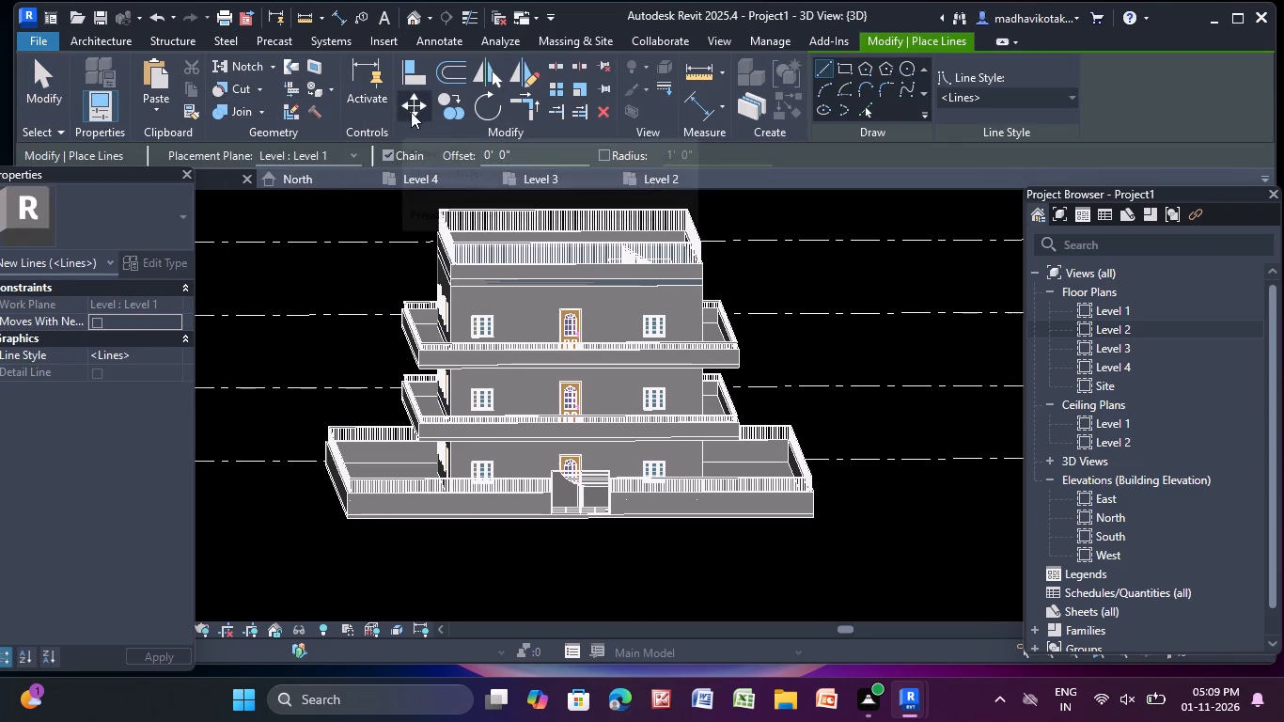
{"action": "left_click", "coordinate": [337, 91]}
{"action": "left_click", "coordinate": [326, 93]}
{"action": "left_click", "coordinate": [334, 118]}
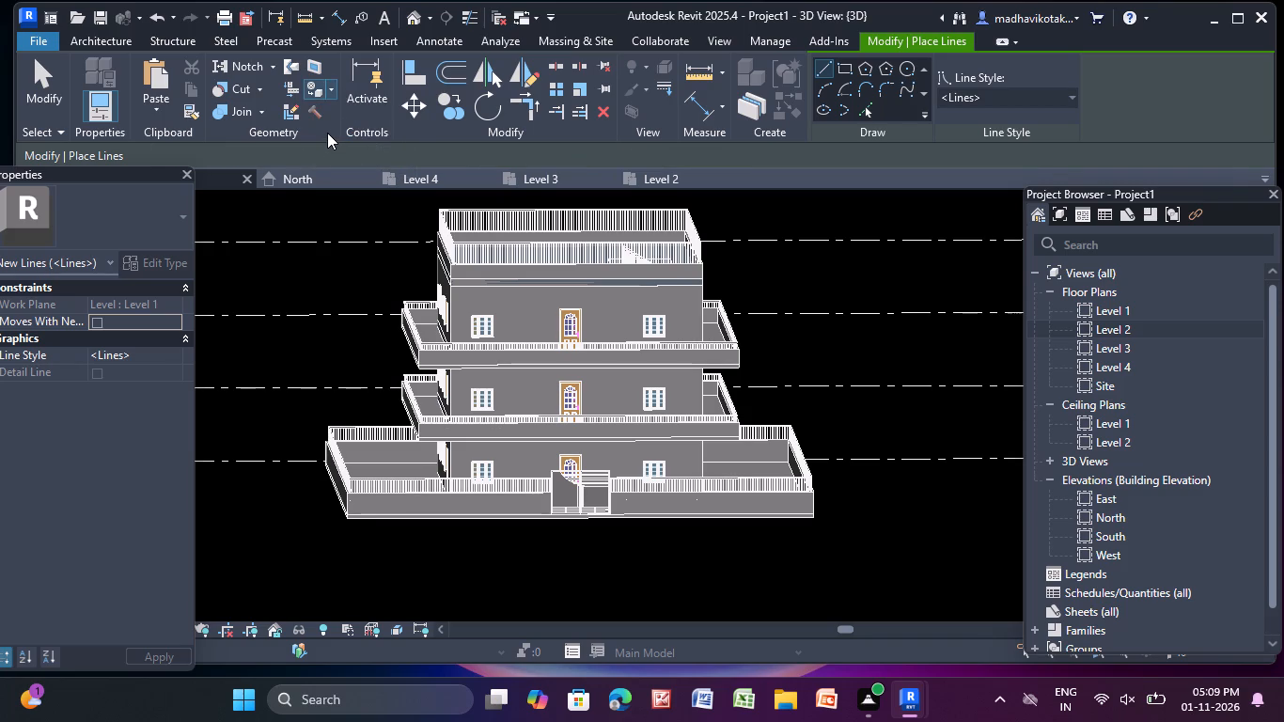
{"action": "scroll", "coordinate": [199, 259], "scroll_direction": "down", "scroll_amount": 5}
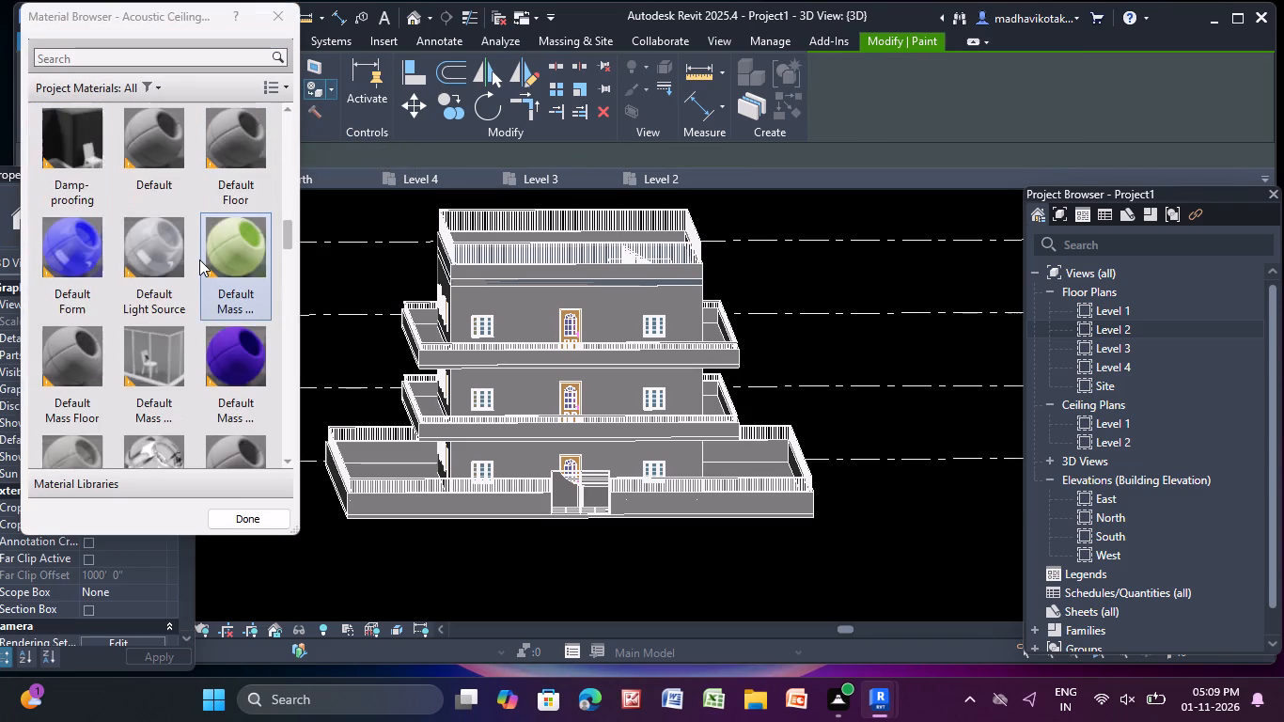
{"action": "scroll", "coordinate": [198, 259], "scroll_direction": "down", "scroll_amount": 8}
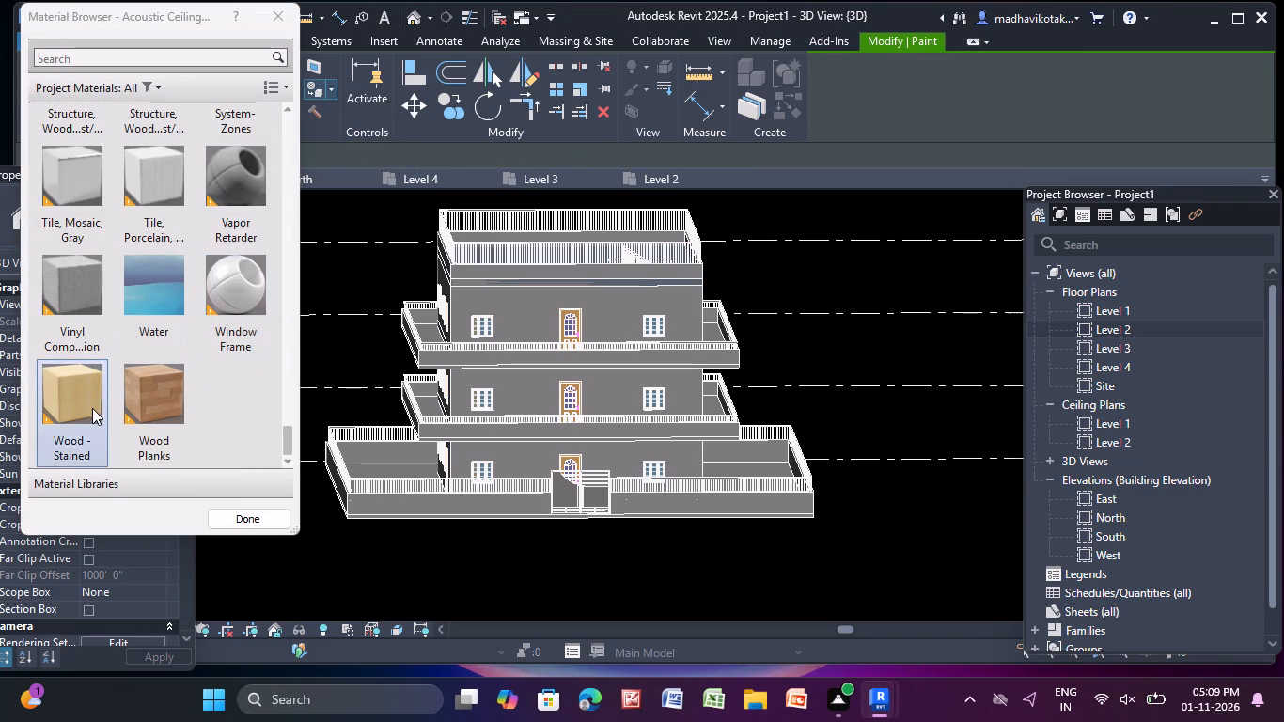
{"action": "left_click", "coordinate": [87, 403]}
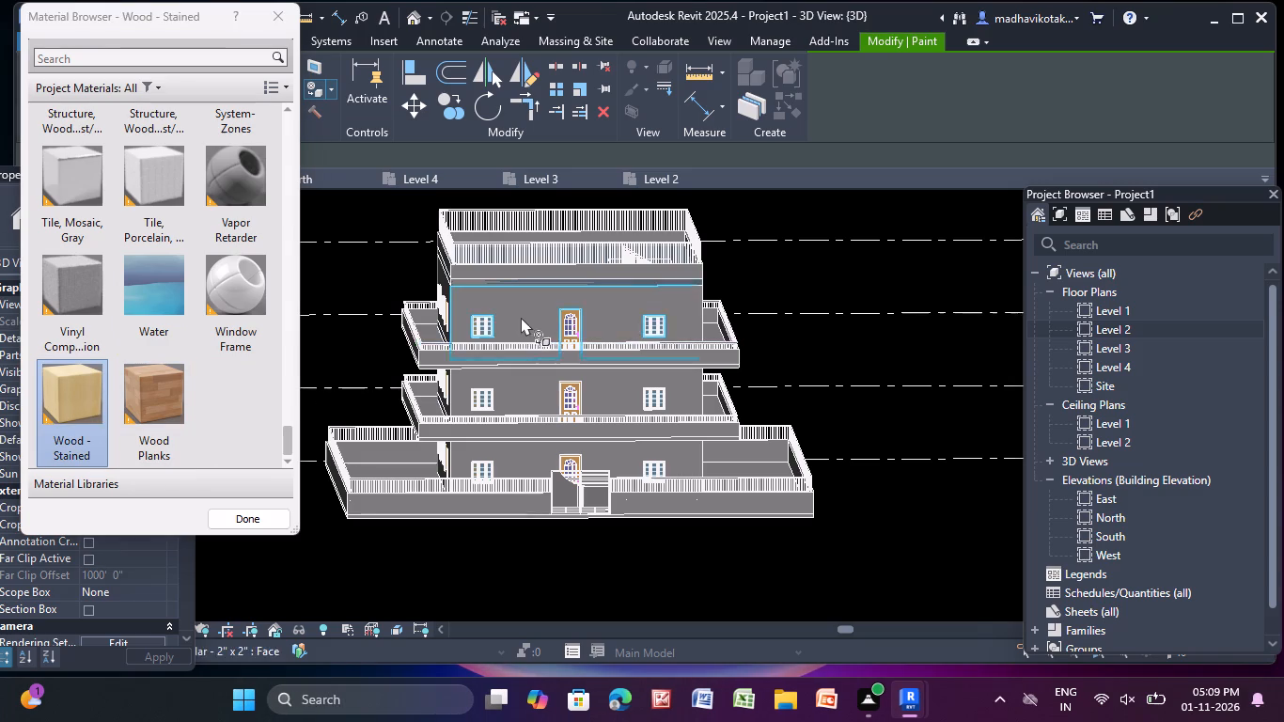
{"action": "scroll", "coordinate": [520, 316], "scroll_direction": "up", "scroll_amount": 10}
{"action": "left_click", "coordinate": [520, 316]}
Paint the front wall face of the ground-floor storey with the Wood Planks material.
{"action": "scroll", "coordinate": [506, 354], "scroll_direction": "down", "scroll_amount": 6}
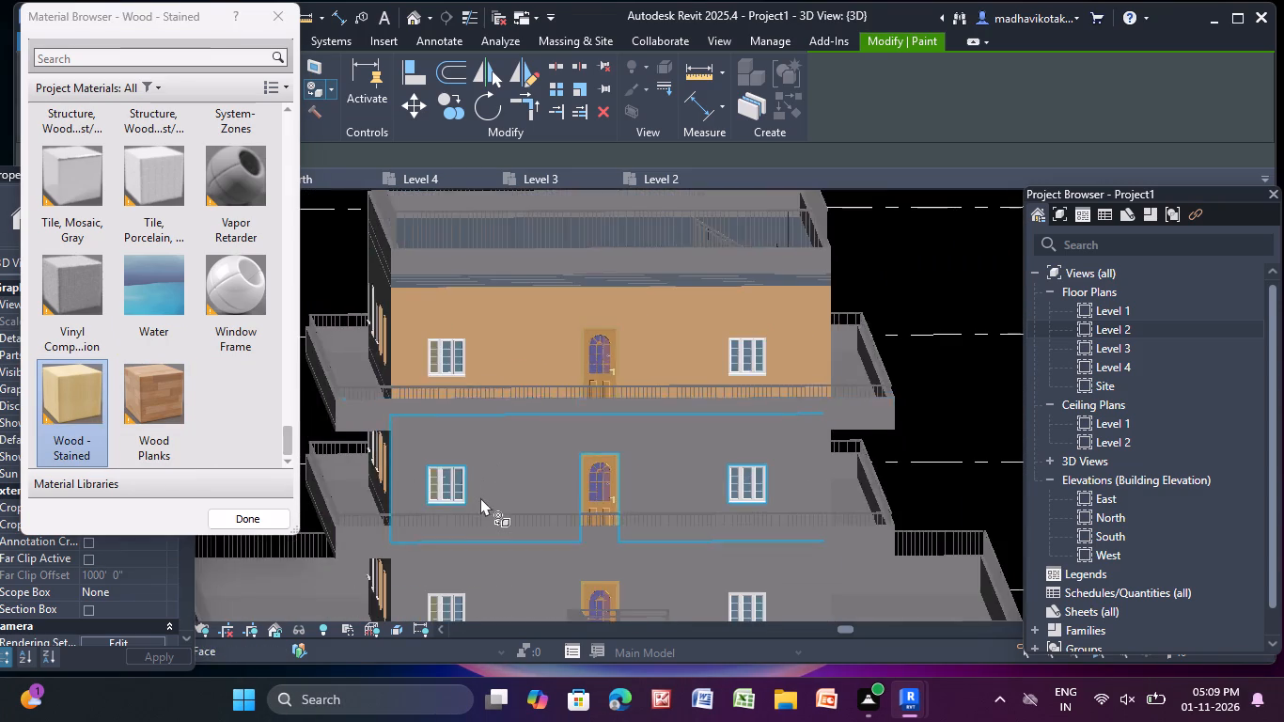
{"action": "scroll", "coordinate": [480, 497], "scroll_direction": "down", "scroll_amount": 2}
{"action": "middle_click_drag", "start_coordinate": [494, 350], "coordinate": [466, 274]}
{"action": "scroll", "coordinate": [432, 512], "scroll_direction": "up", "scroll_amount": 4}
{"action": "left_click", "coordinate": [169, 393]}
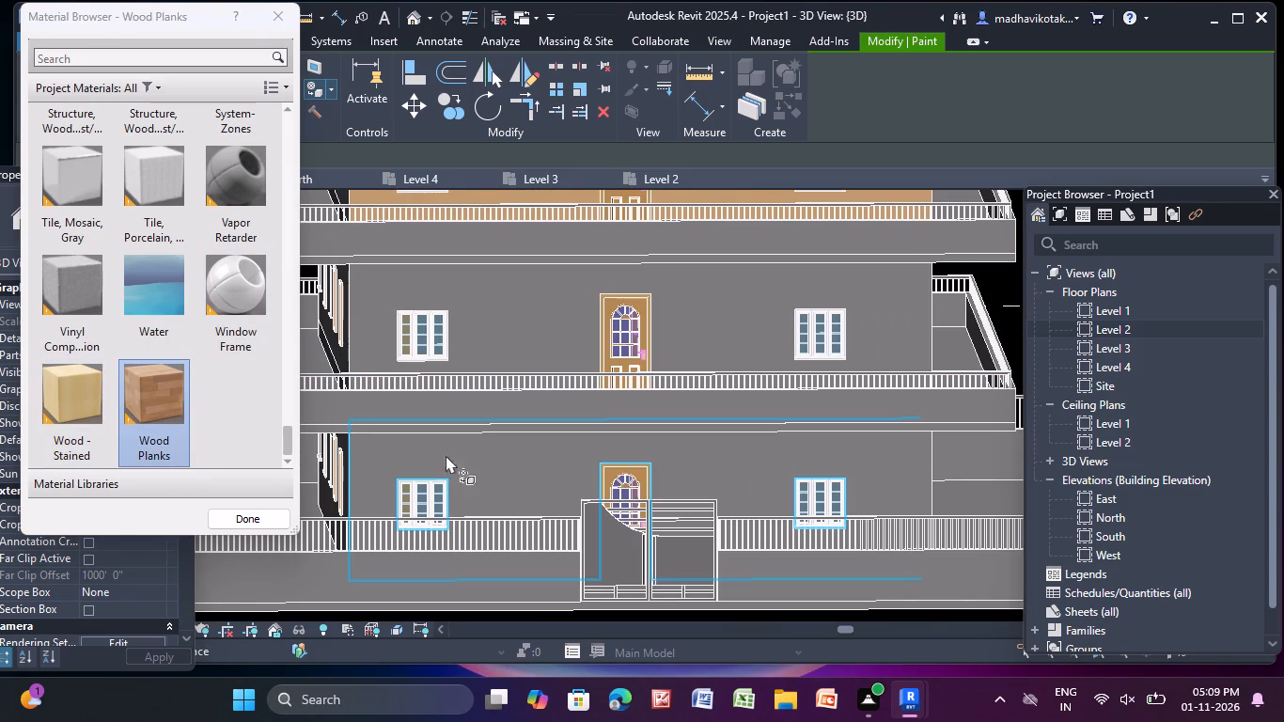
{"action": "left_click", "coordinate": [462, 455]}
{"action": "scroll", "coordinate": [516, 467], "scroll_direction": "up", "scroll_amount": 7}
{"action": "scroll", "coordinate": [576, 454], "scroll_direction": "down", "scroll_amount": 1}
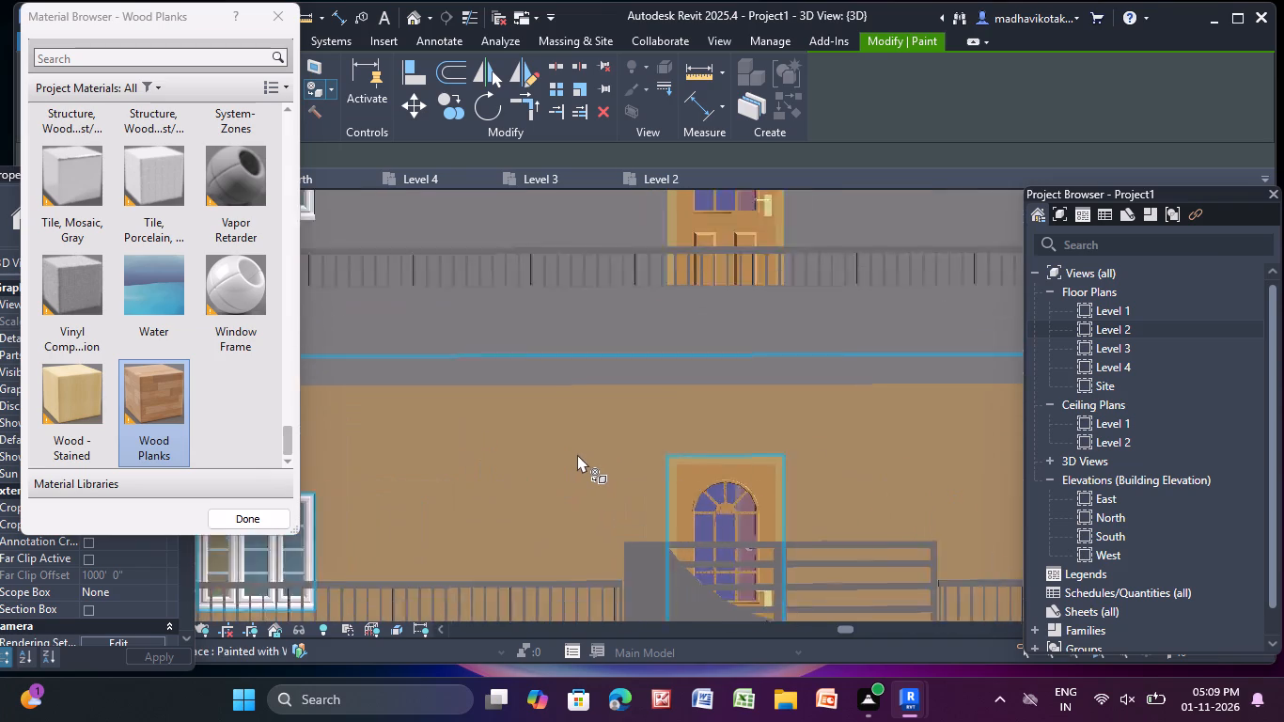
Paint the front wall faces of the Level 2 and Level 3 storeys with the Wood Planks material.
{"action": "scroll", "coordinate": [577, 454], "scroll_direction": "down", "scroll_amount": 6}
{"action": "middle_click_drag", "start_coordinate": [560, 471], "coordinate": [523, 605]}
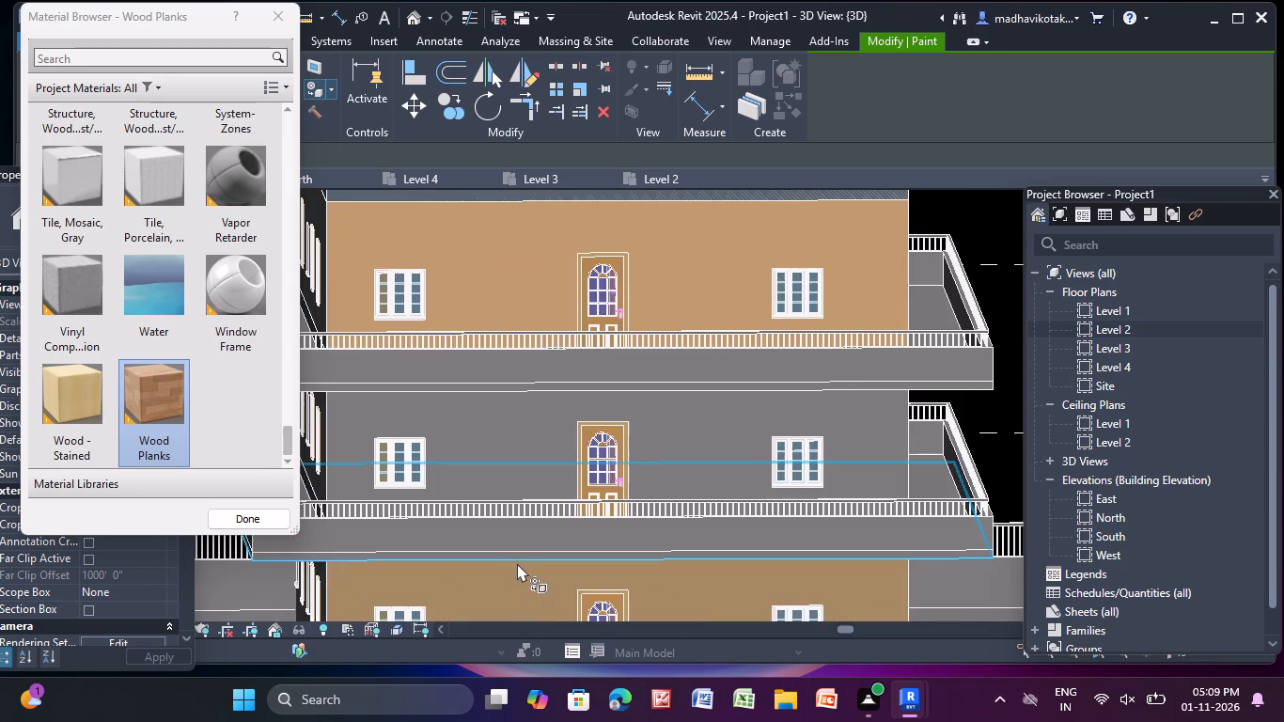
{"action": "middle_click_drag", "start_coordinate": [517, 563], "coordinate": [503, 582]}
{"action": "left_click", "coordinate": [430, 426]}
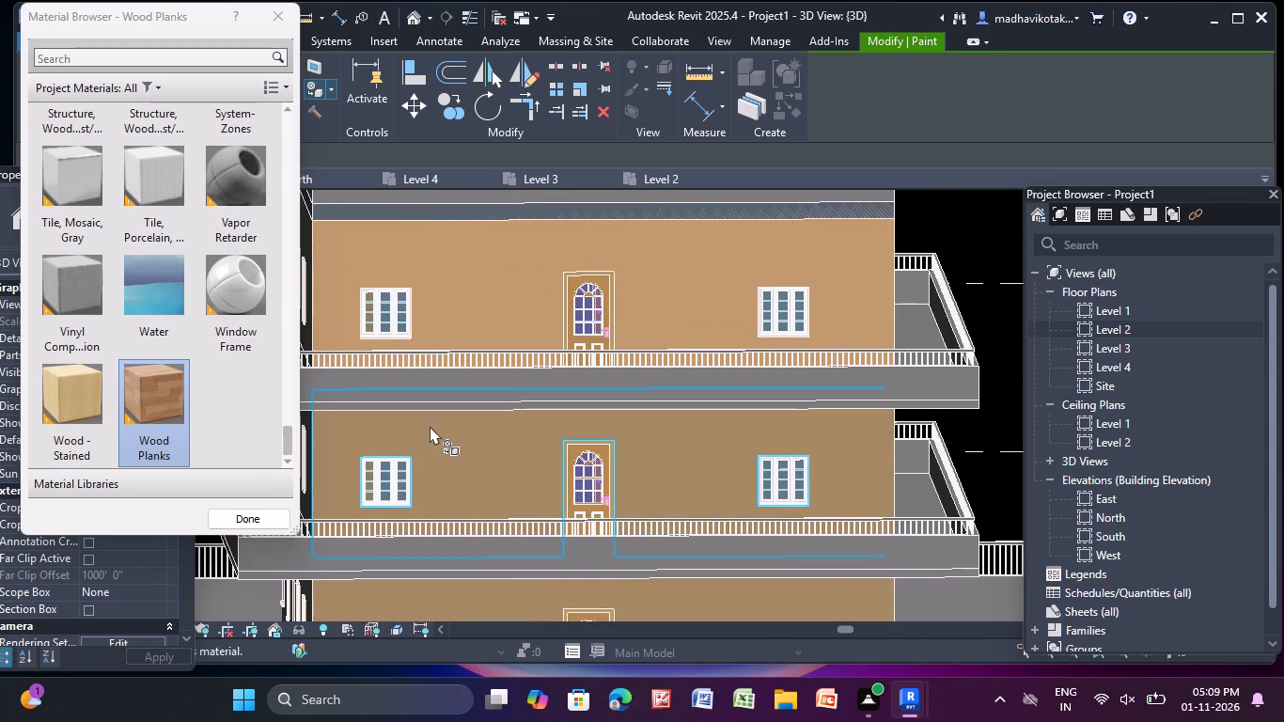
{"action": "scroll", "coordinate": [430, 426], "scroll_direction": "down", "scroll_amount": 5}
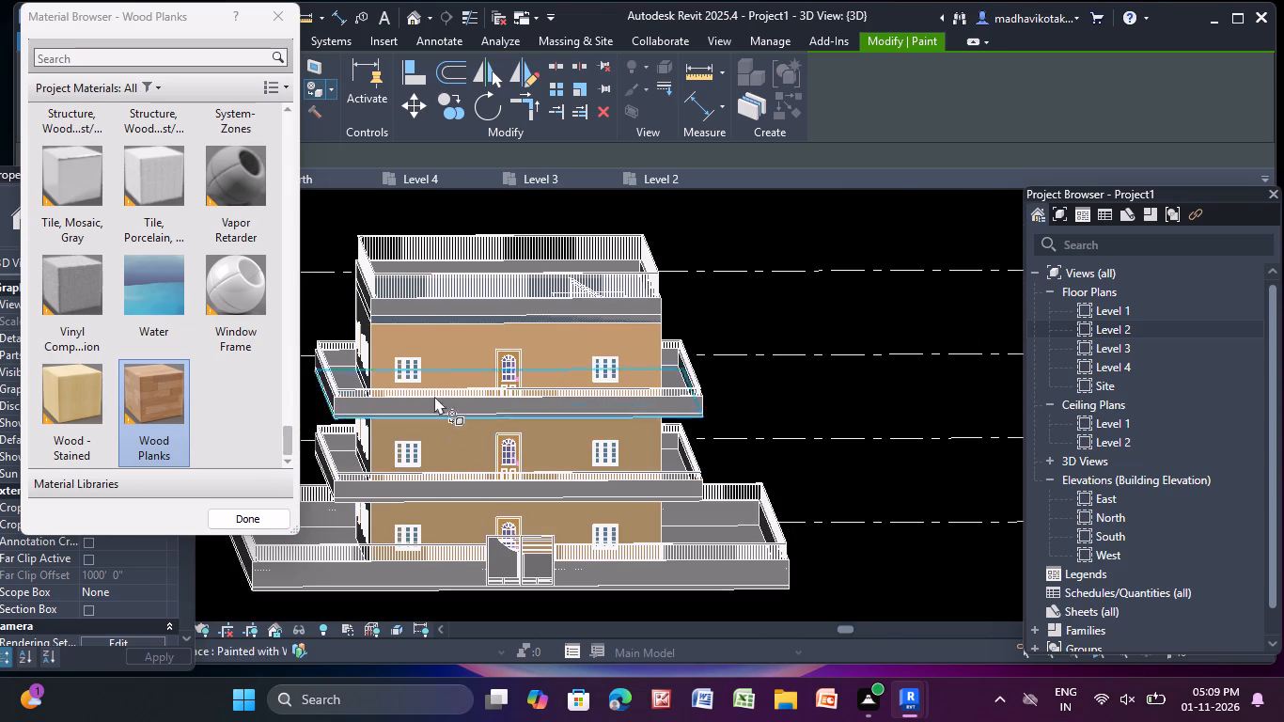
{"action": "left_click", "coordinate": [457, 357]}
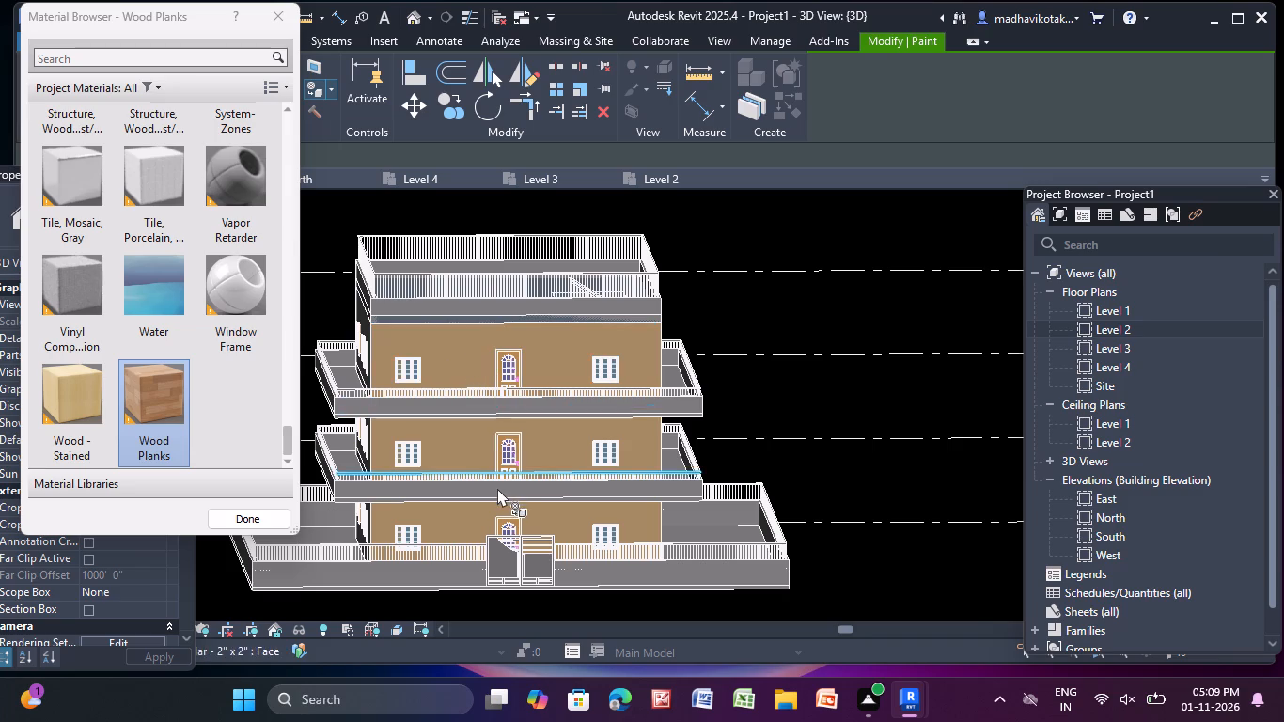
Paint the ground-floor and Level 2 front wall faces and both front balcony edge bands with the Oak Flooring material.
{"action": "scroll", "coordinate": [497, 488], "scroll_direction": "up", "scroll_amount": 1}
{"action": "middle_click_drag", "start_coordinate": [497, 488], "coordinate": [455, 328]}
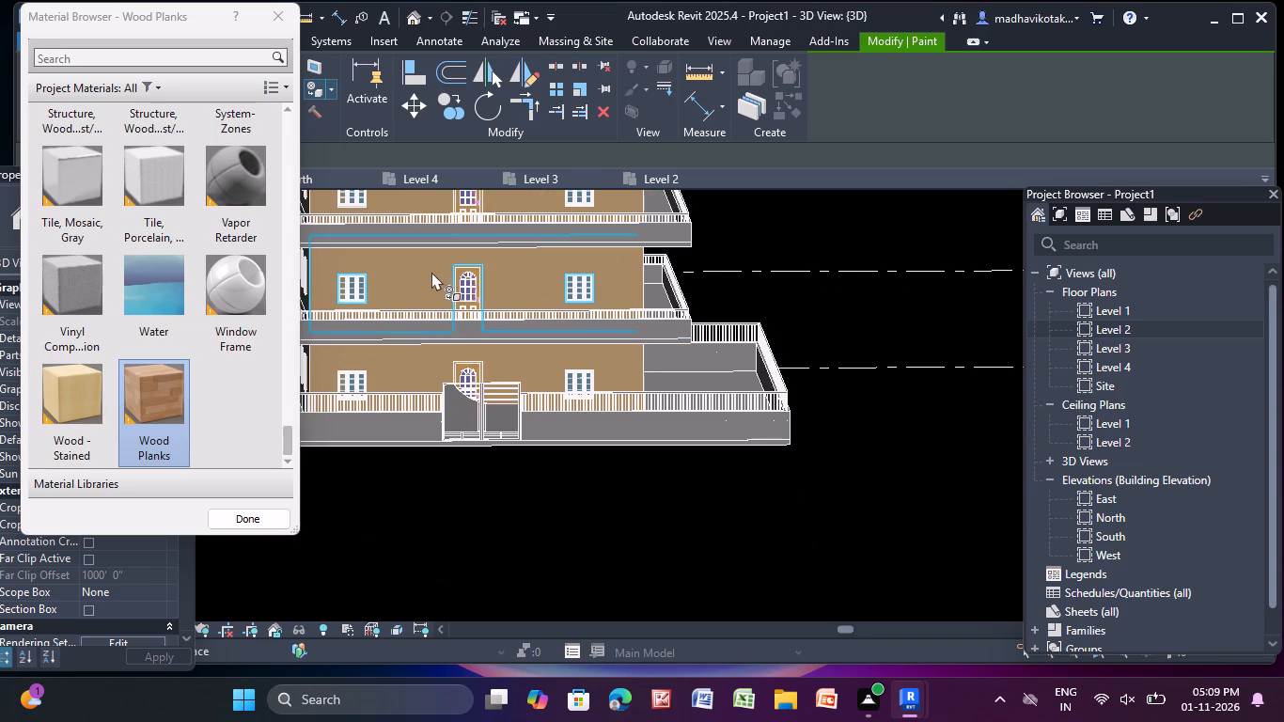
{"action": "scroll", "coordinate": [246, 248], "scroll_direction": "up", "scroll_amount": 1}
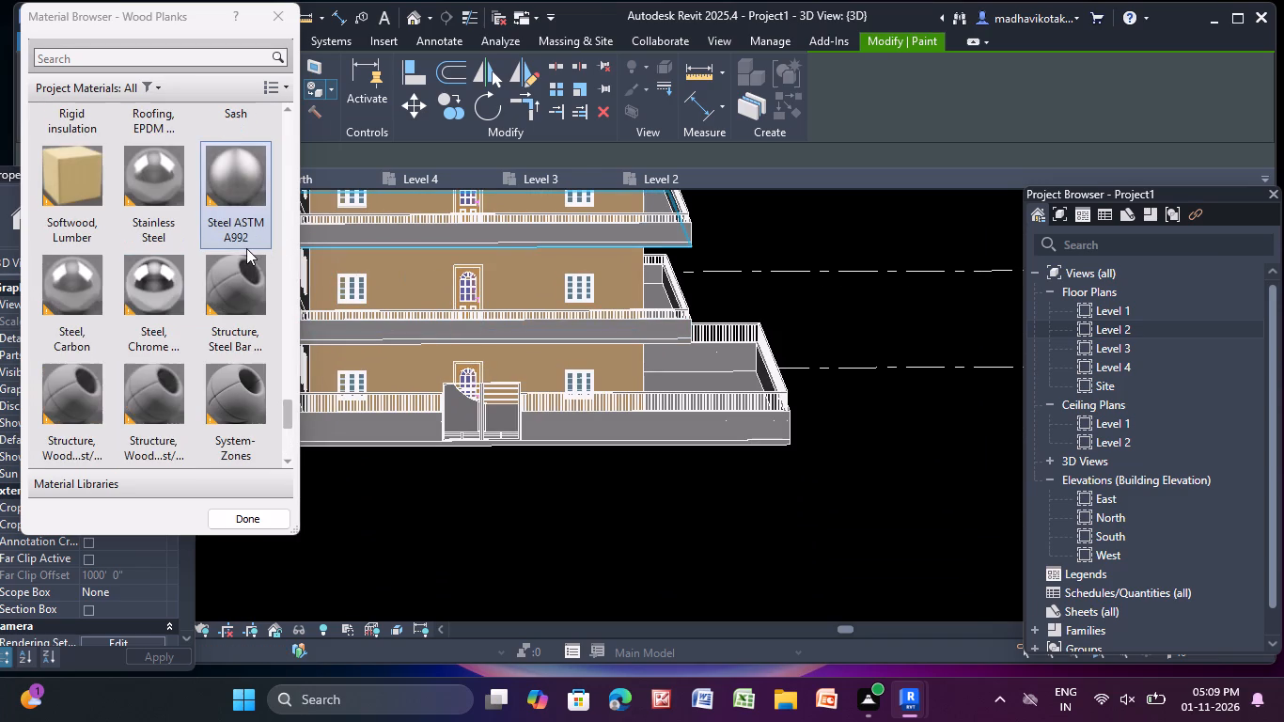
{"action": "scroll", "coordinate": [97, 216], "scroll_direction": "up", "scroll_amount": 3}
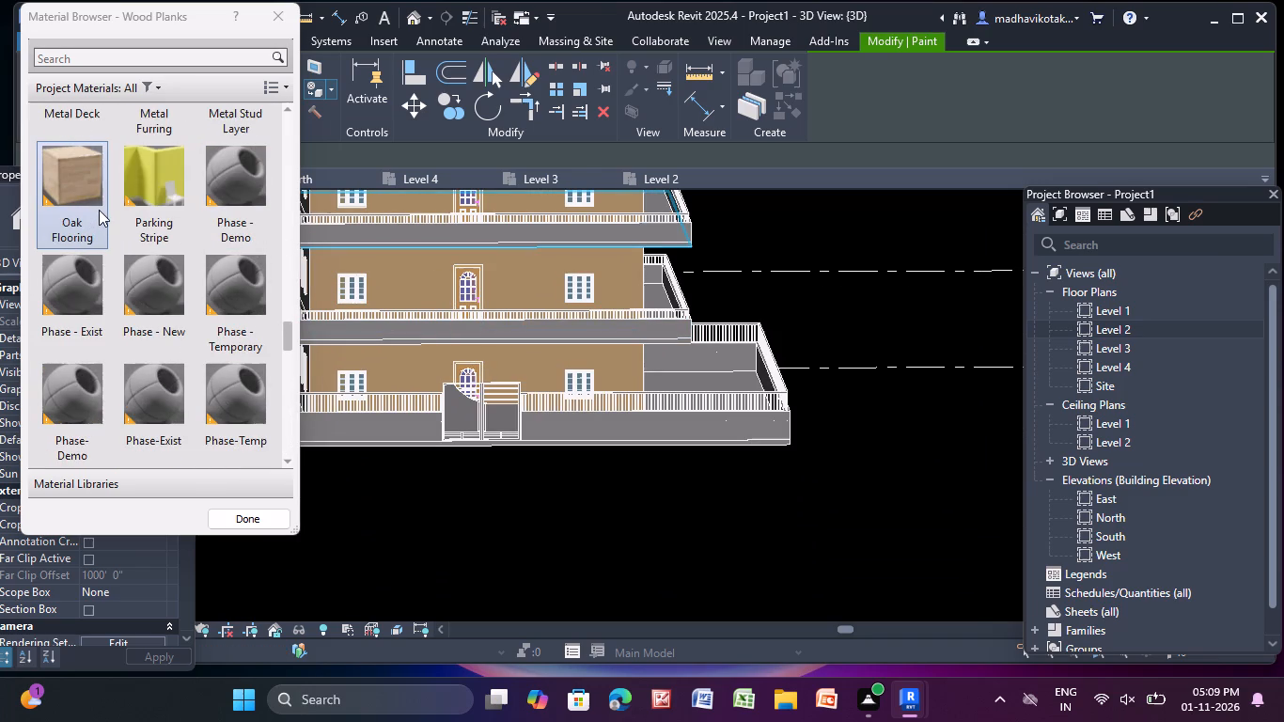
{"action": "left_click", "coordinate": [76, 198]}
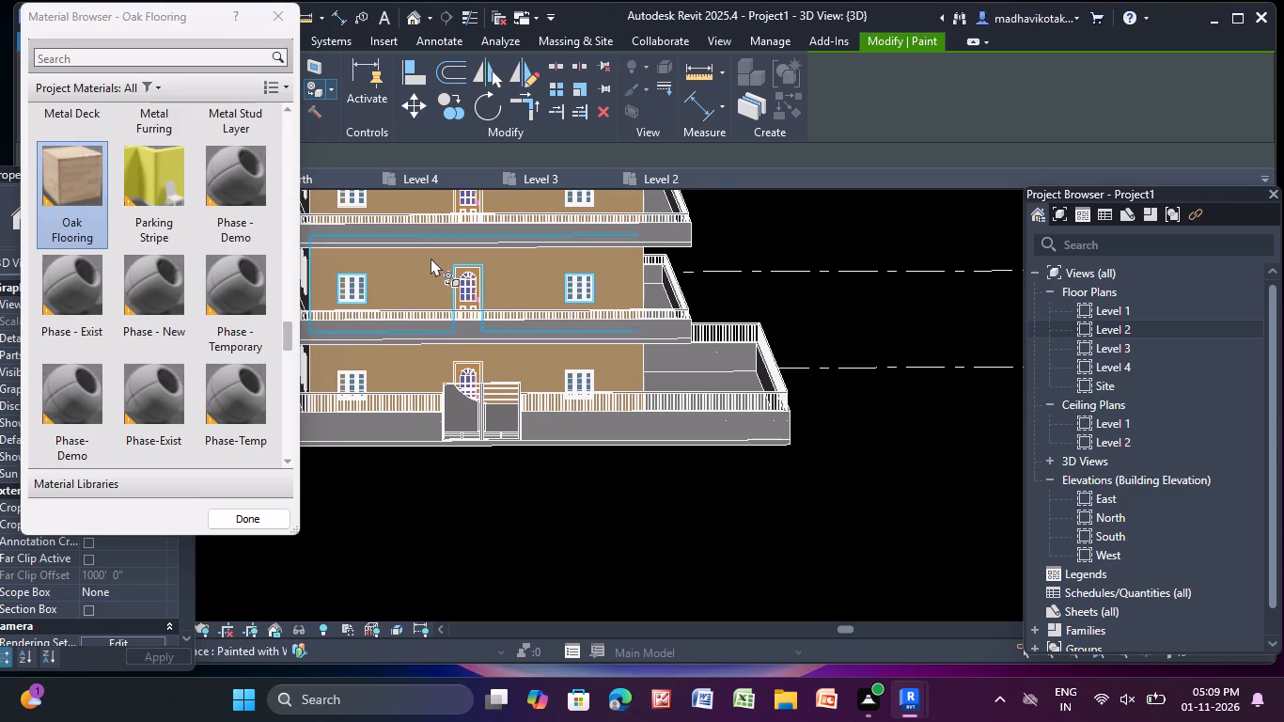
{"action": "scroll", "coordinate": [439, 249], "scroll_direction": "up", "scroll_amount": 7}
{"action": "left_click", "coordinate": [479, 226]}
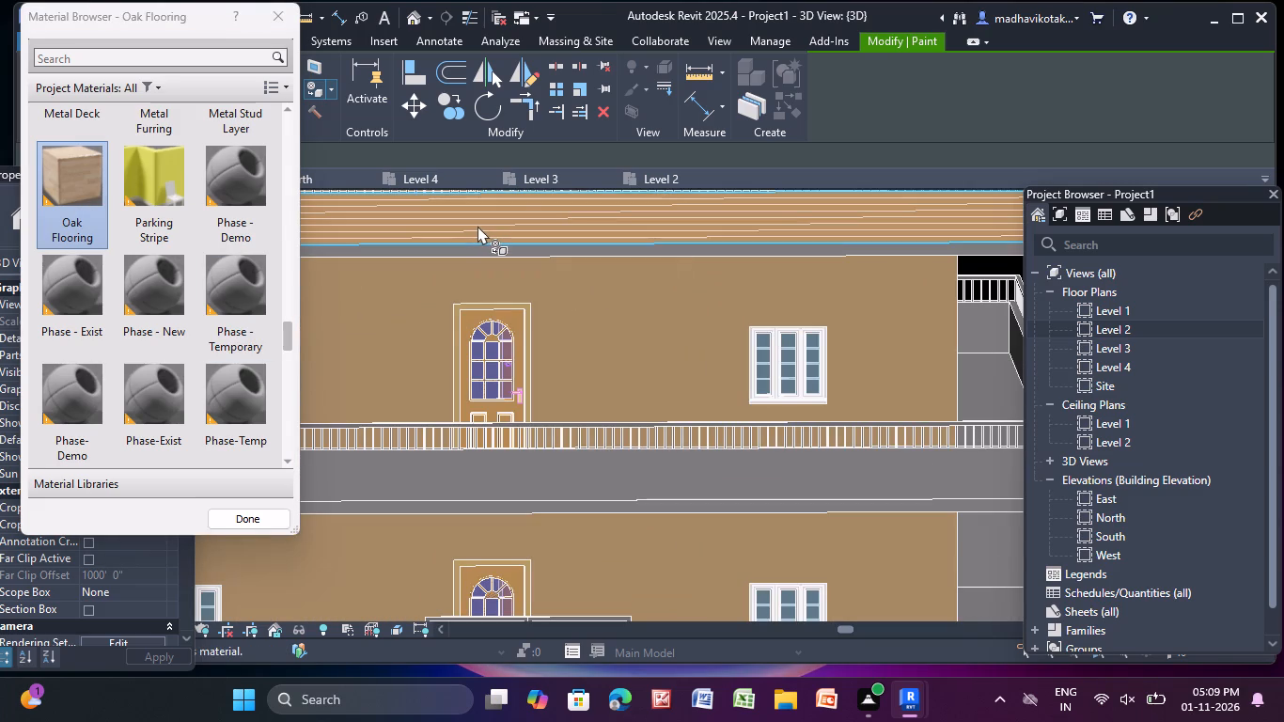
{"action": "left_click_drag", "start_coordinate": [417, 317], "coordinate": [417, 308]}
{"action": "left_click", "coordinate": [409, 543]}
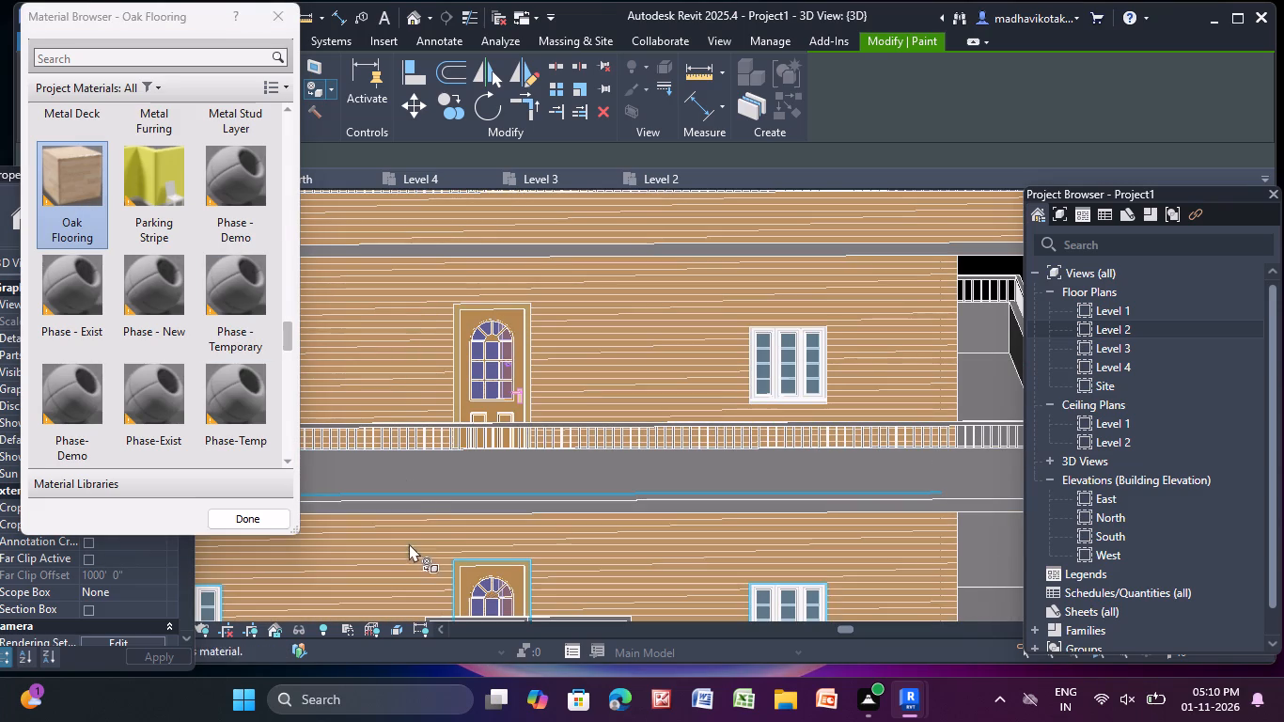
{"action": "left_click", "coordinate": [445, 473]}
Paint the Level 3 front wall, the roof parapet band and the dark strip below it with Oak Flooring.
{"action": "scroll", "coordinate": [441, 467], "scroll_direction": "up", "scroll_amount": 1}
{"action": "scroll", "coordinate": [439, 467], "scroll_direction": "down", "scroll_amount": 8}
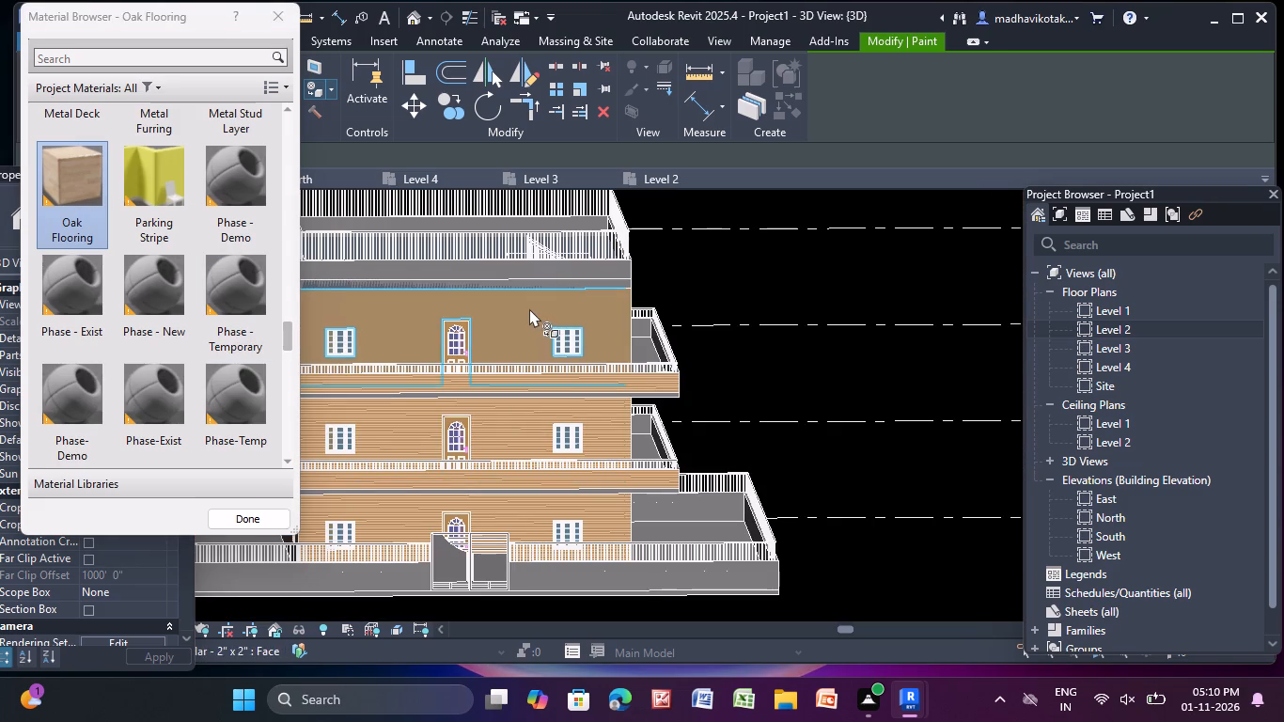
{"action": "left_click", "coordinate": [526, 306]}
{"action": "scroll", "coordinate": [532, 304], "scroll_direction": "up", "scroll_amount": 4}
{"action": "left_click", "coordinate": [547, 247]}
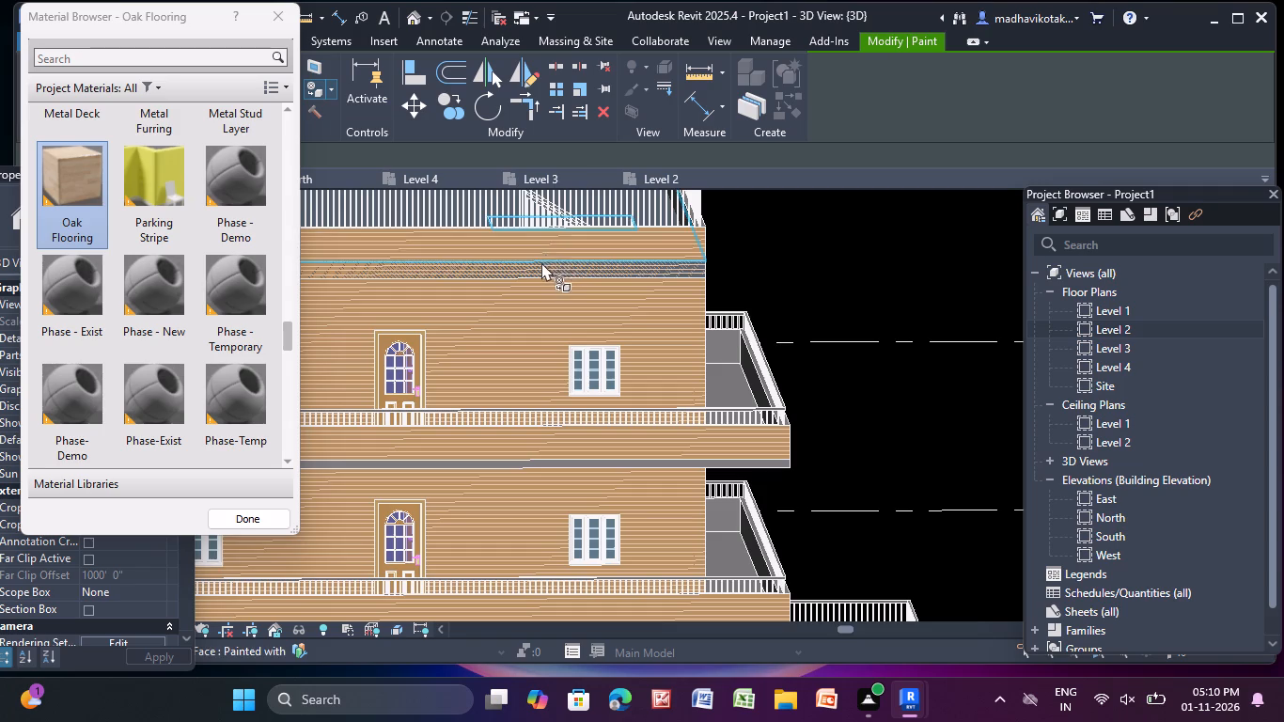
{"action": "scroll", "coordinate": [541, 262], "scroll_direction": "up", "scroll_amount": 4}
{"action": "left_click", "coordinate": [532, 273]}
{"action": "scroll", "coordinate": [532, 273], "scroll_direction": "up", "scroll_amount": 7}
{"action": "triple_click", "coordinate": [529, 270]}
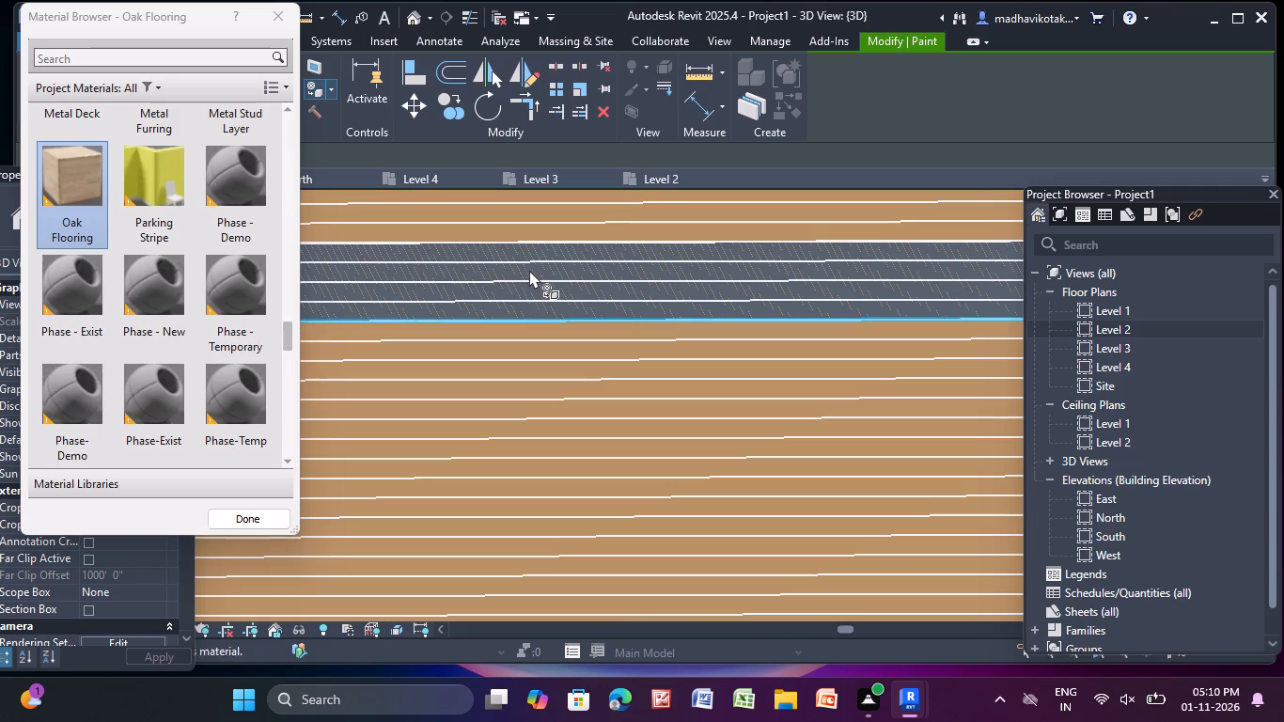
Paint the thin grey strips beneath the Level 3 and Level 2 front balcony bands with Oak Flooring.
{"action": "scroll", "coordinate": [532, 271], "scroll_direction": "down", "scroll_amount": 14}
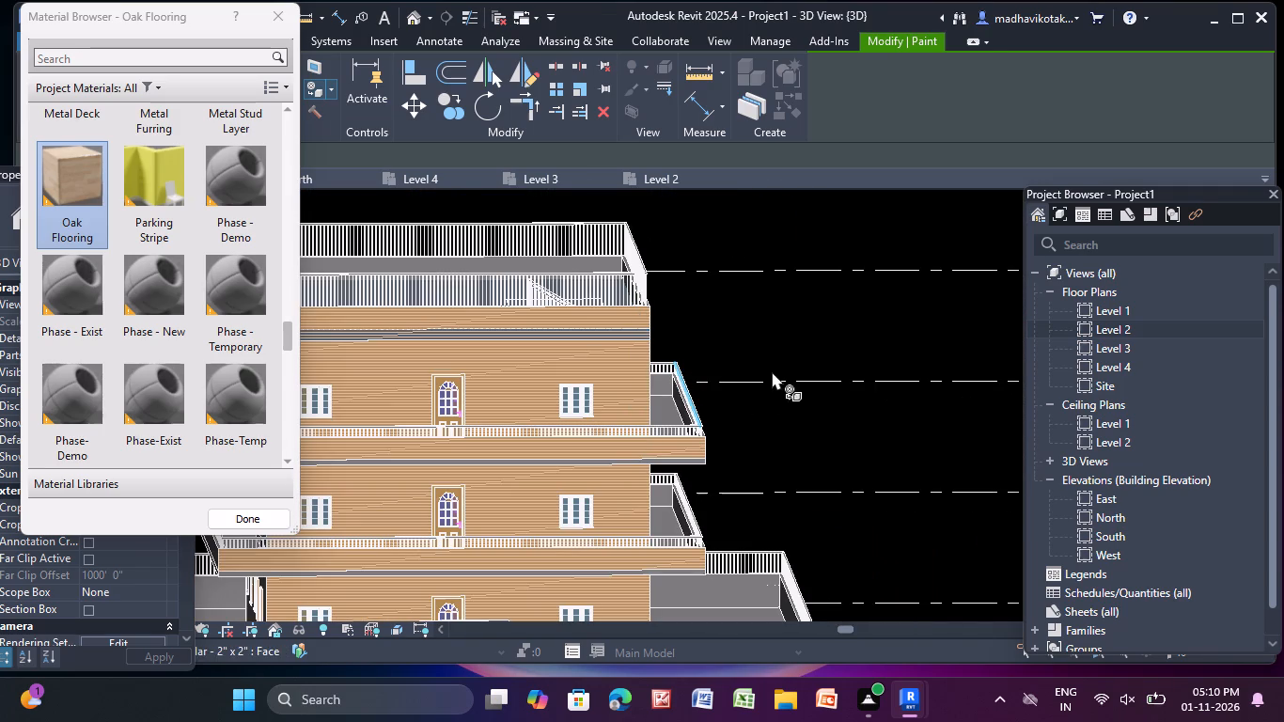
{"action": "middle_click_drag", "start_coordinate": [768, 371], "coordinate": [778, 373]}
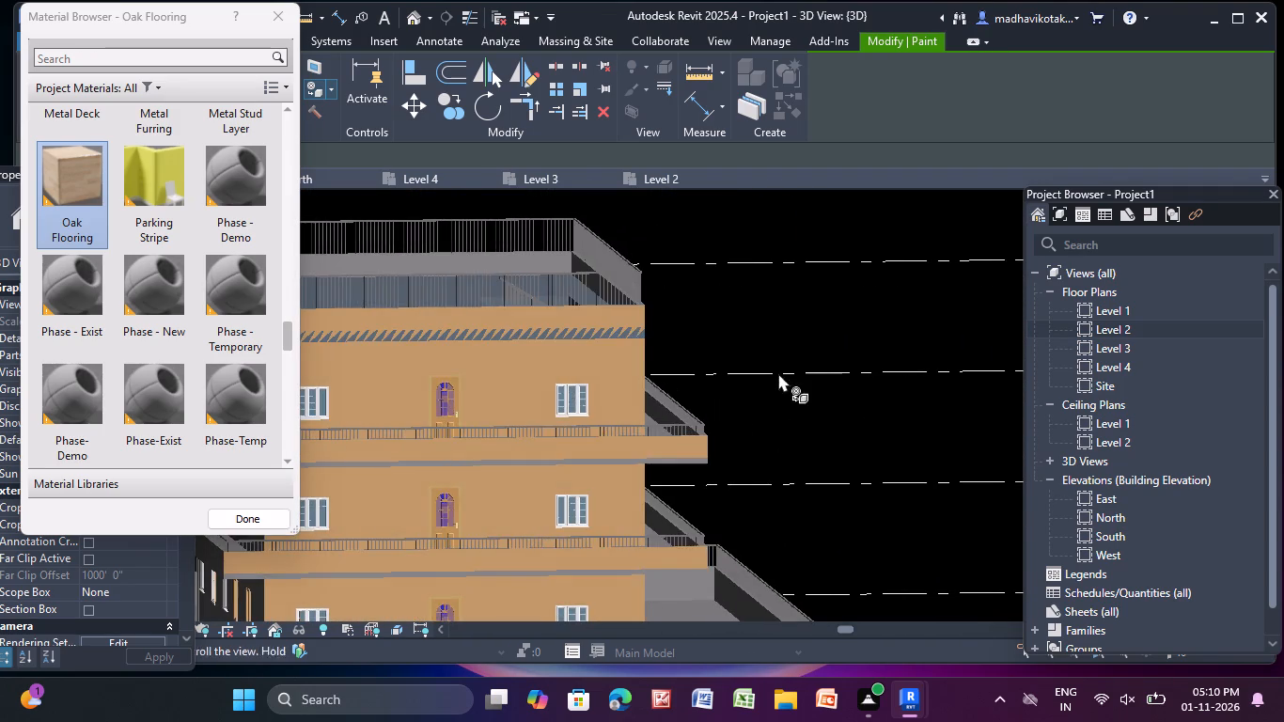
{"action": "middle_click_drag", "start_coordinate": [778, 373], "coordinate": [779, 373]}
{"action": "scroll", "coordinate": [499, 502], "scroll_direction": "up", "scroll_amount": 5}
{"action": "scroll", "coordinate": [401, 450], "scroll_direction": "up", "scroll_amount": 11}
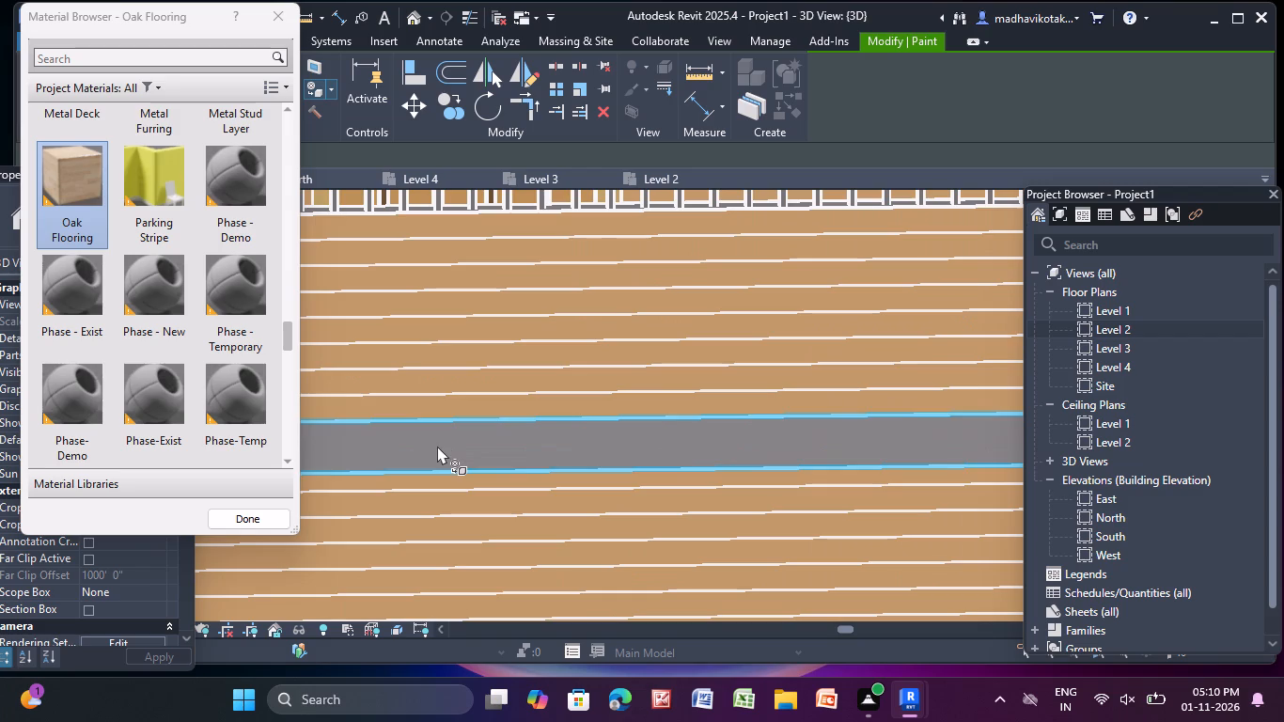
{"action": "left_click", "coordinate": [437, 446]}
{"action": "scroll", "coordinate": [438, 446], "scroll_direction": "down", "scroll_amount": 10}
{"action": "middle_click_drag", "start_coordinate": [443, 479], "coordinate": [420, 286]}
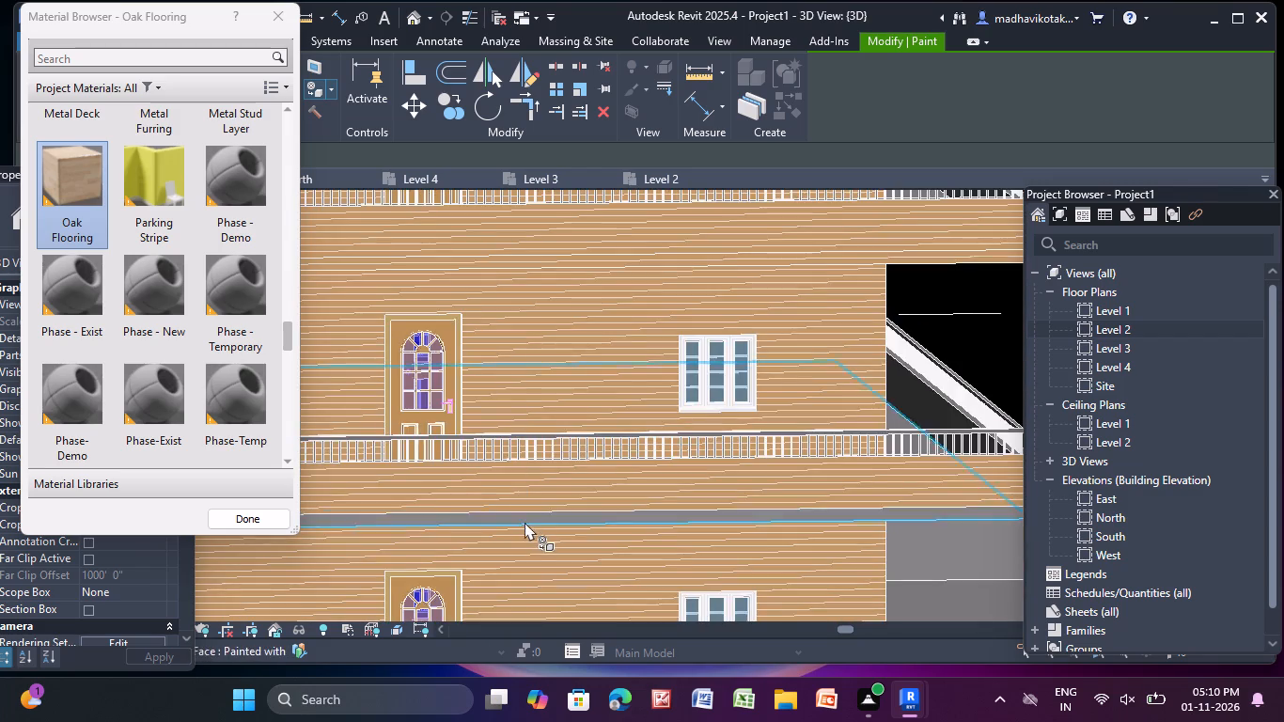
{"action": "scroll", "coordinate": [523, 522], "scroll_direction": "up", "scroll_amount": 4}
{"action": "left_click", "coordinate": [523, 515]}
{"action": "scroll", "coordinate": [516, 507], "scroll_direction": "down", "scroll_amount": 12}
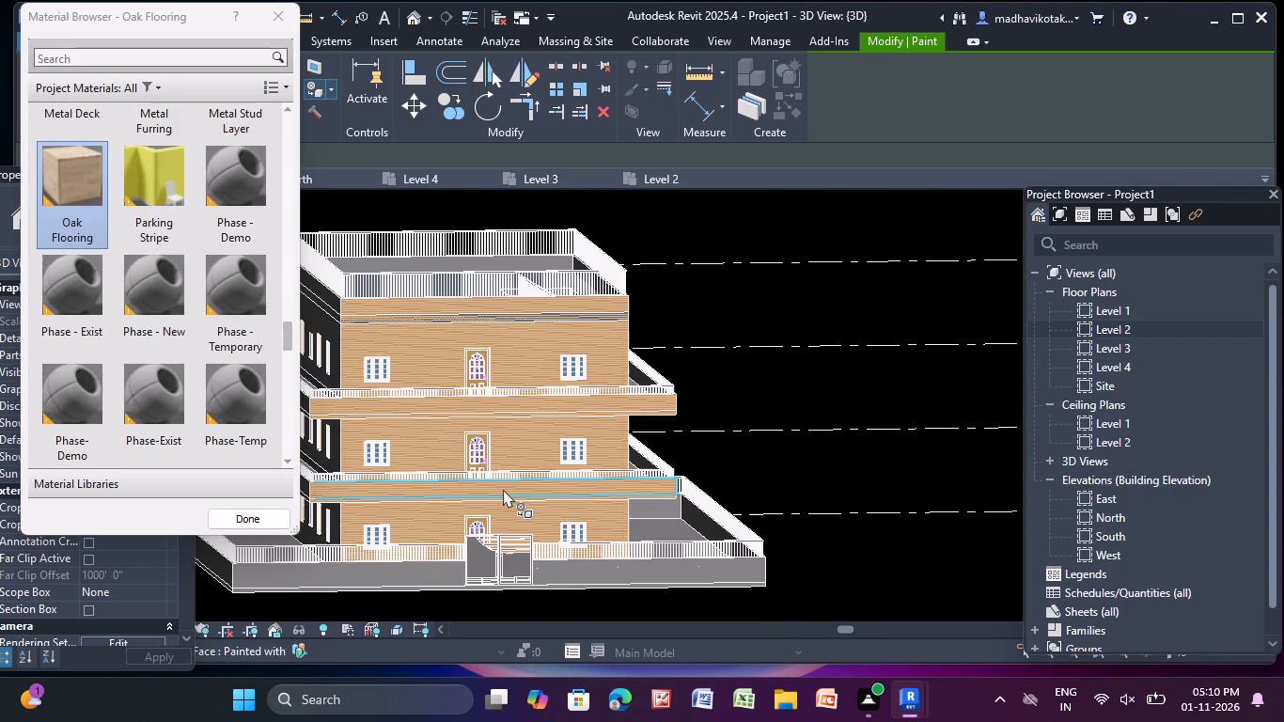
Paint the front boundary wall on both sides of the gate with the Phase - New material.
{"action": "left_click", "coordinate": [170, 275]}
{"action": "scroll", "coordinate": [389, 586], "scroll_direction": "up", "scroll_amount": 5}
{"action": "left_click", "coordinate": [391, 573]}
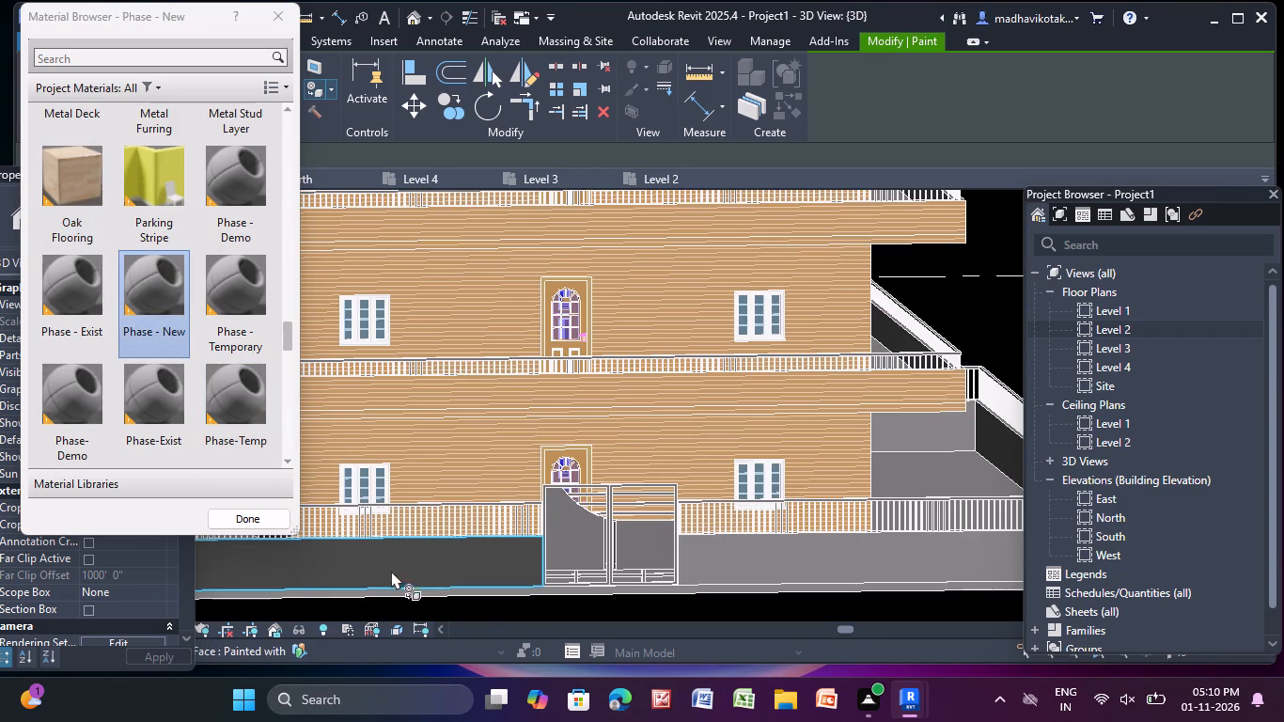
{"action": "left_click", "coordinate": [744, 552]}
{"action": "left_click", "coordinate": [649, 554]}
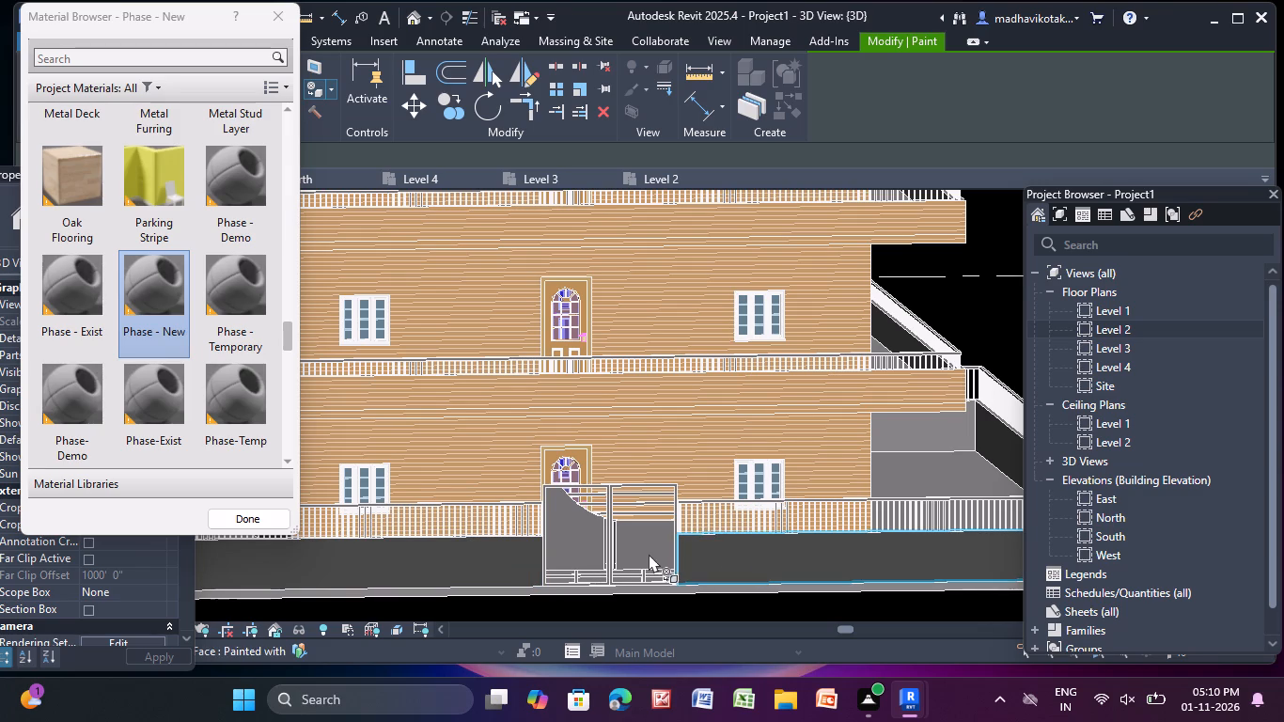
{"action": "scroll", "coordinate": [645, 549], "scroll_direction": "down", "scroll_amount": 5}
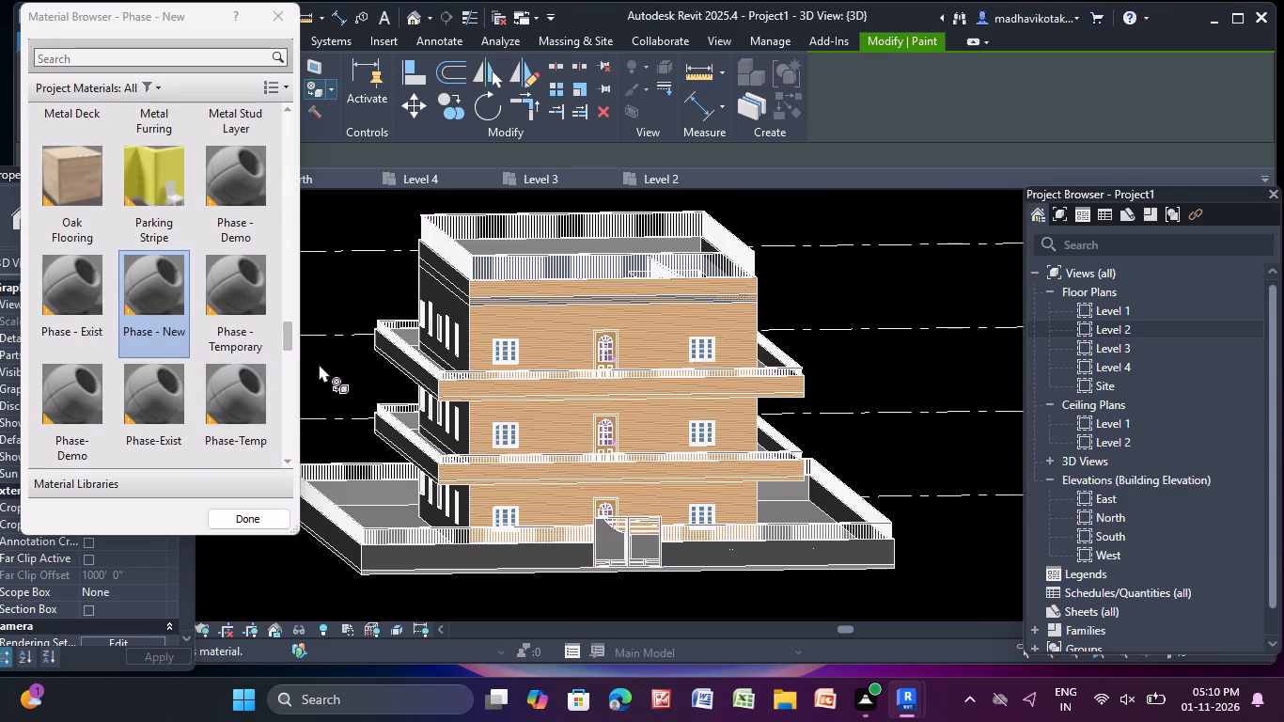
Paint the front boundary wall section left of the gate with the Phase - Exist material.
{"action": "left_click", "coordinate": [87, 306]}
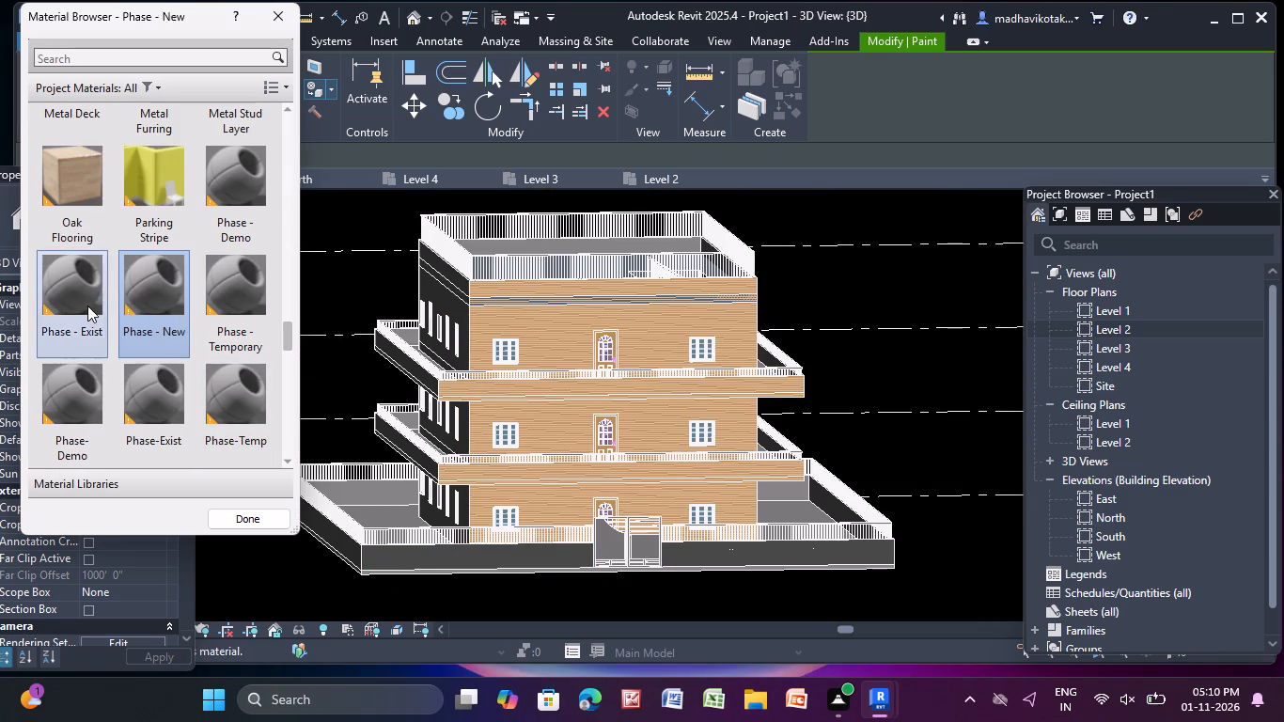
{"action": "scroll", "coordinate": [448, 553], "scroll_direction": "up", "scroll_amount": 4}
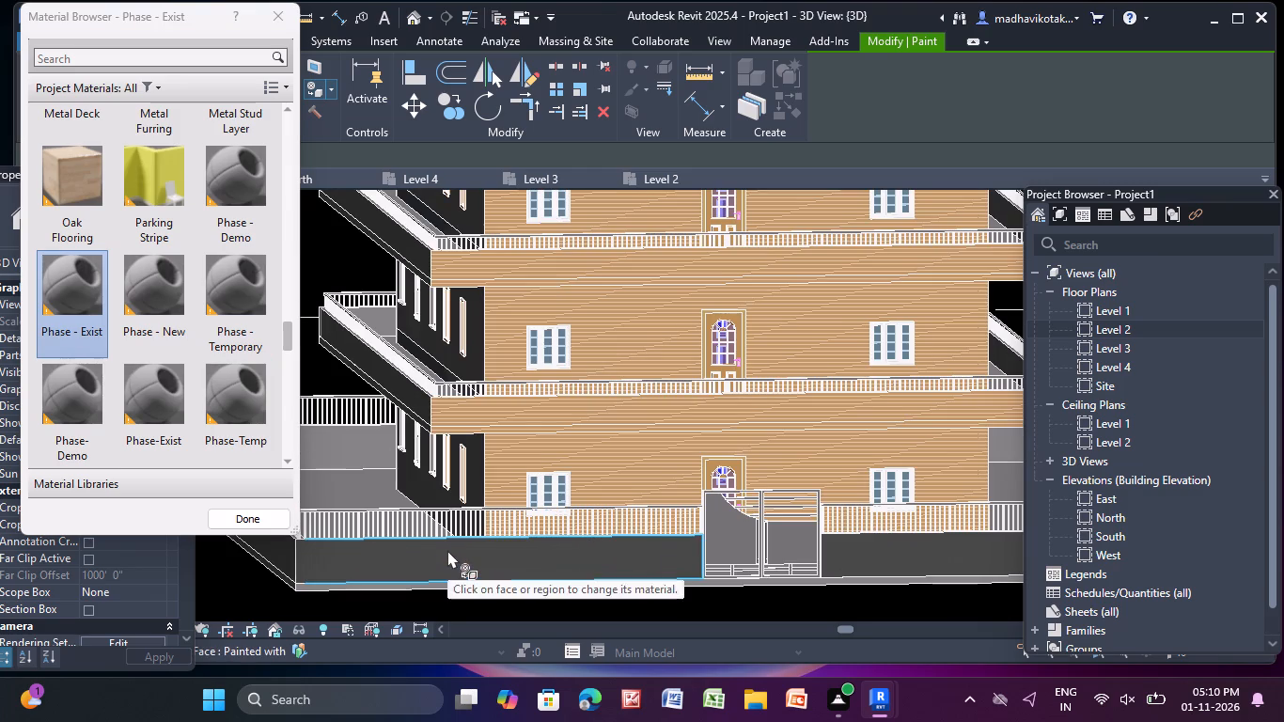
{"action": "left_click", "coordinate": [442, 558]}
Paint the front boundary wall on both sides of the gate with the Earth material.
{"action": "scroll", "coordinate": [230, 351], "scroll_direction": "up", "scroll_amount": 1}
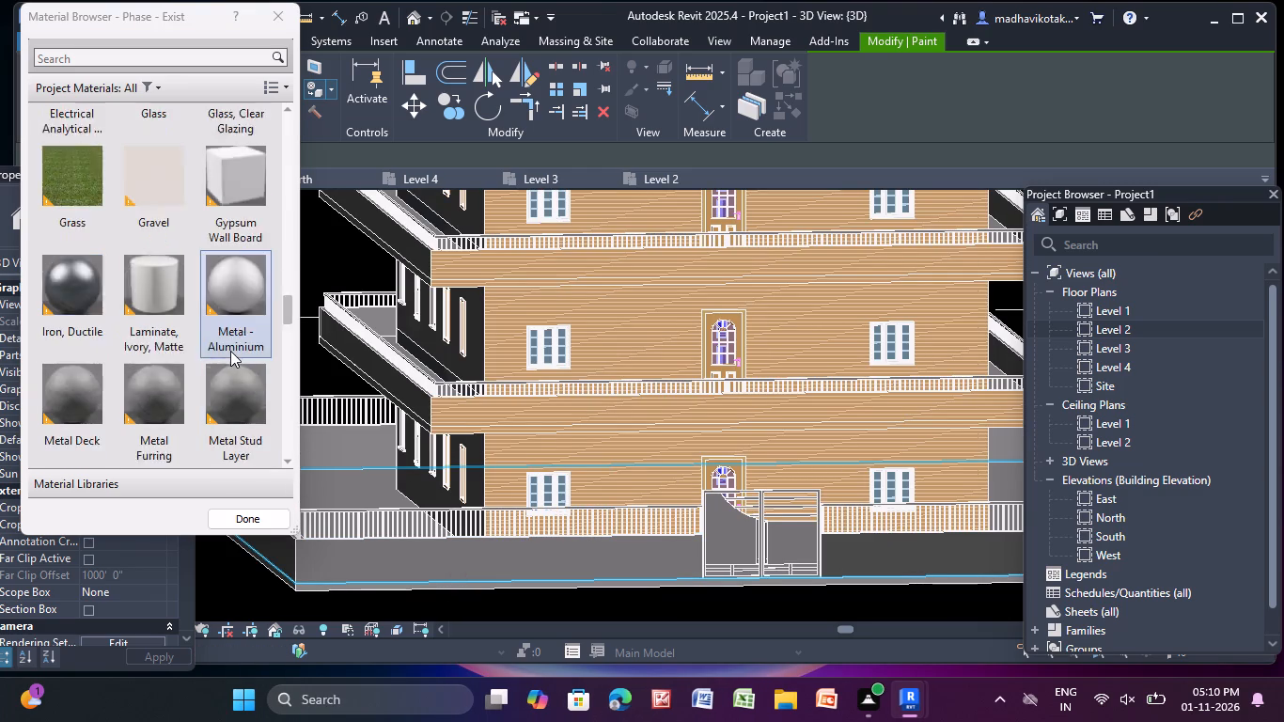
{"action": "scroll", "coordinate": [230, 351], "scroll_direction": "up", "scroll_amount": 1}
{"action": "left_click", "coordinate": [154, 313]}
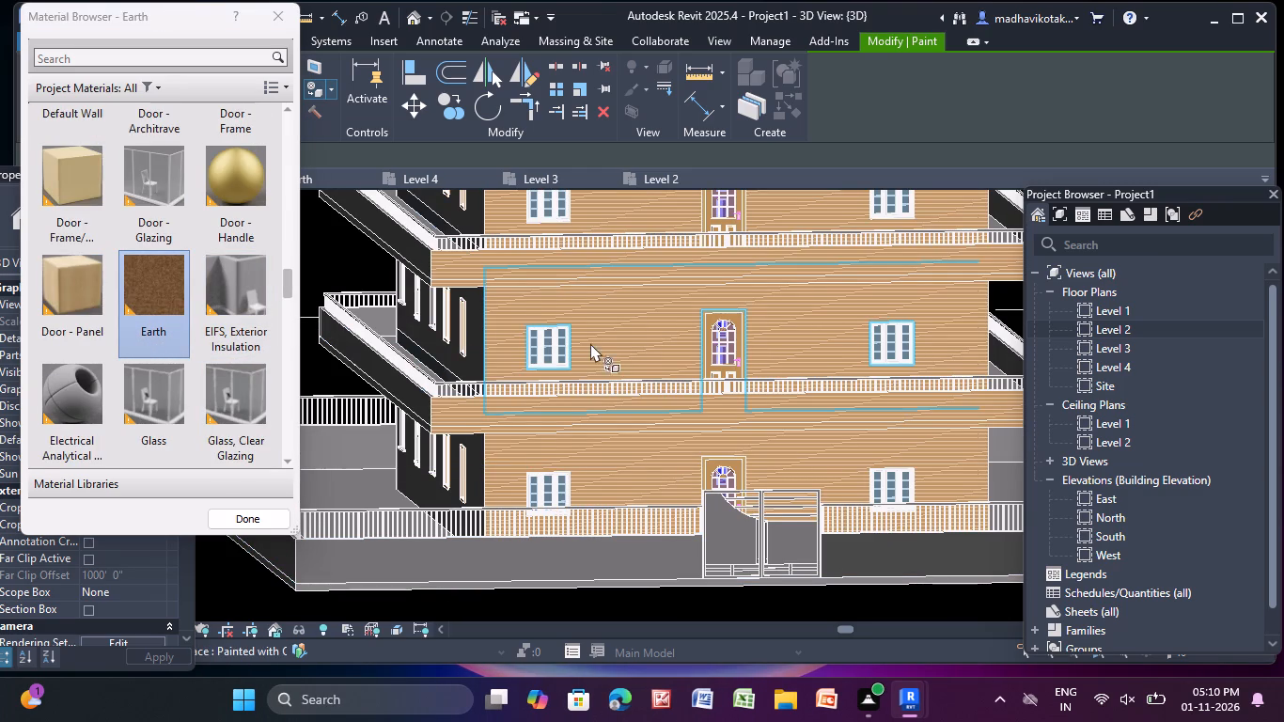
{"action": "left_click", "coordinate": [369, 556]}
{"action": "middle_click_drag", "start_coordinate": [374, 555], "coordinate": [238, 517]}
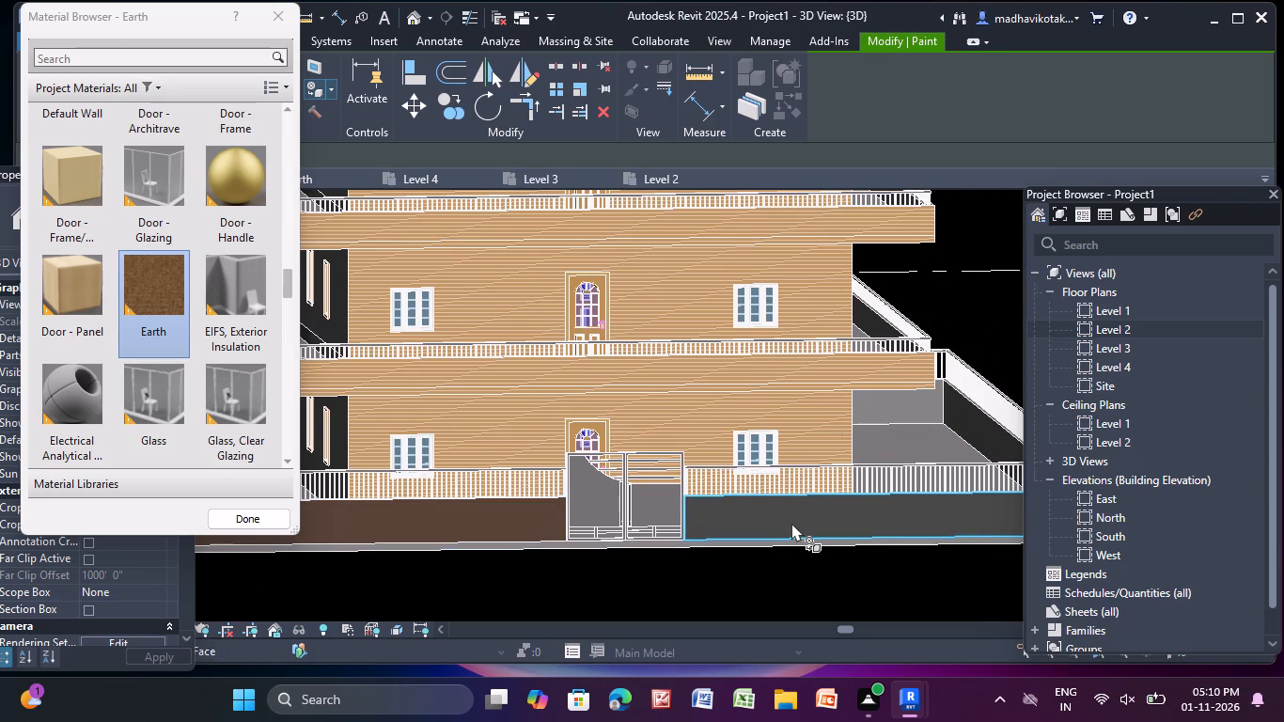
{"action": "left_click", "coordinate": [791, 523]}
{"action": "scroll", "coordinate": [788, 524], "scroll_direction": "down", "scroll_amount": 5}
Paint the outer faces of the boundary wall on the building's two sides and rear with the Earth material.
{"action": "middle_click_drag", "start_coordinate": [784, 523], "coordinate": [632, 519]}
{"action": "middle_click_drag", "start_coordinate": [790, 545], "coordinate": [784, 545]}
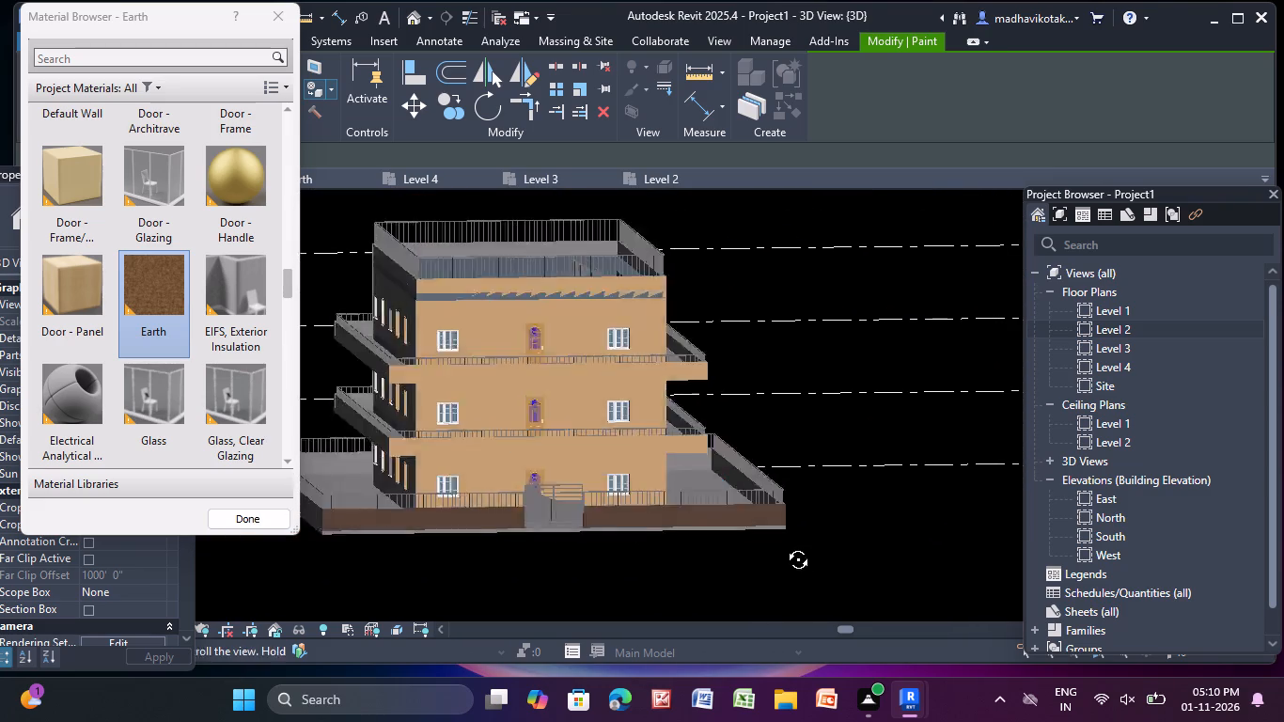
{"action": "middle_click_drag", "start_coordinate": [784, 545], "coordinate": [579, 530]}
{"action": "left_click", "coordinate": [718, 517]}
{"action": "middle_click_drag", "start_coordinate": [713, 525], "coordinate": [693, 527]}
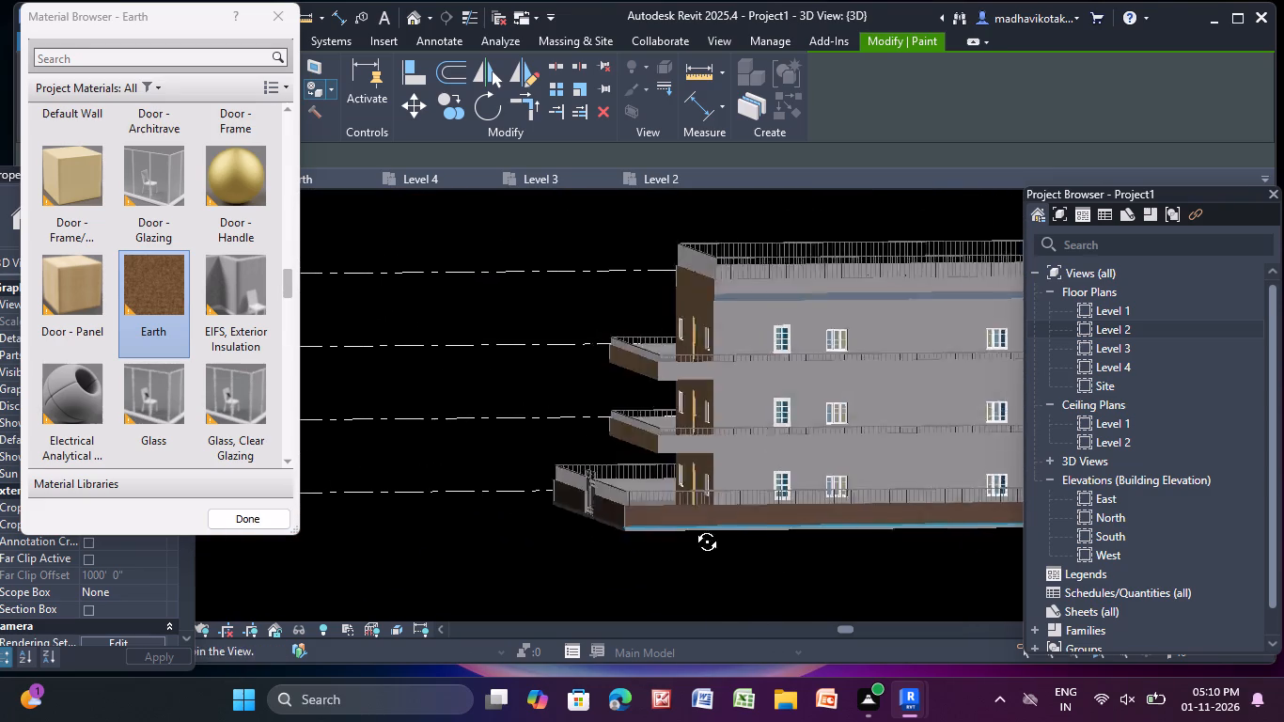
{"action": "middle_click_drag", "start_coordinate": [693, 527], "coordinate": [431, 509]}
{"action": "scroll", "coordinate": [612, 506], "scroll_direction": "up", "scroll_amount": 4}
{"action": "left_click", "coordinate": [603, 526]}
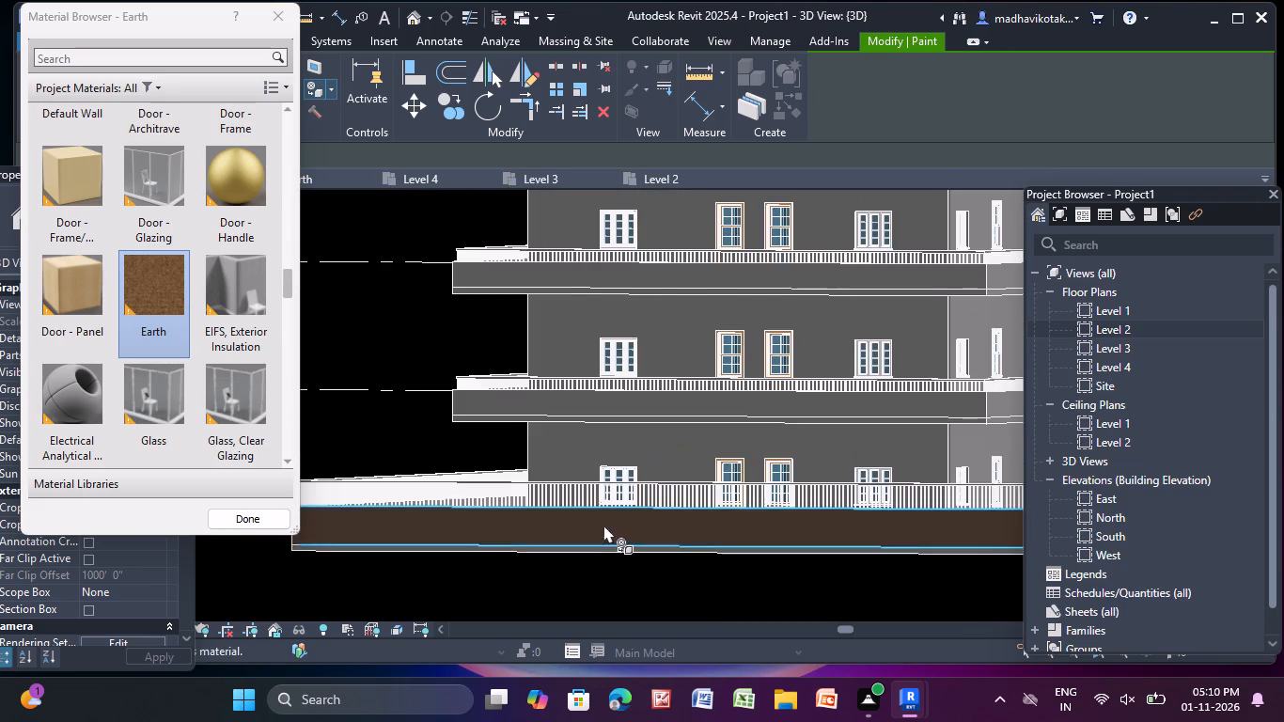
{"action": "scroll", "coordinate": [603, 525], "scroll_direction": "down", "scroll_amount": 1}
{"action": "middle_click_drag", "start_coordinate": [603, 525], "coordinate": [482, 521]}
{"action": "left_click", "coordinate": [565, 514]}
{"action": "scroll", "coordinate": [565, 518], "scroll_direction": "down", "scroll_amount": 4}
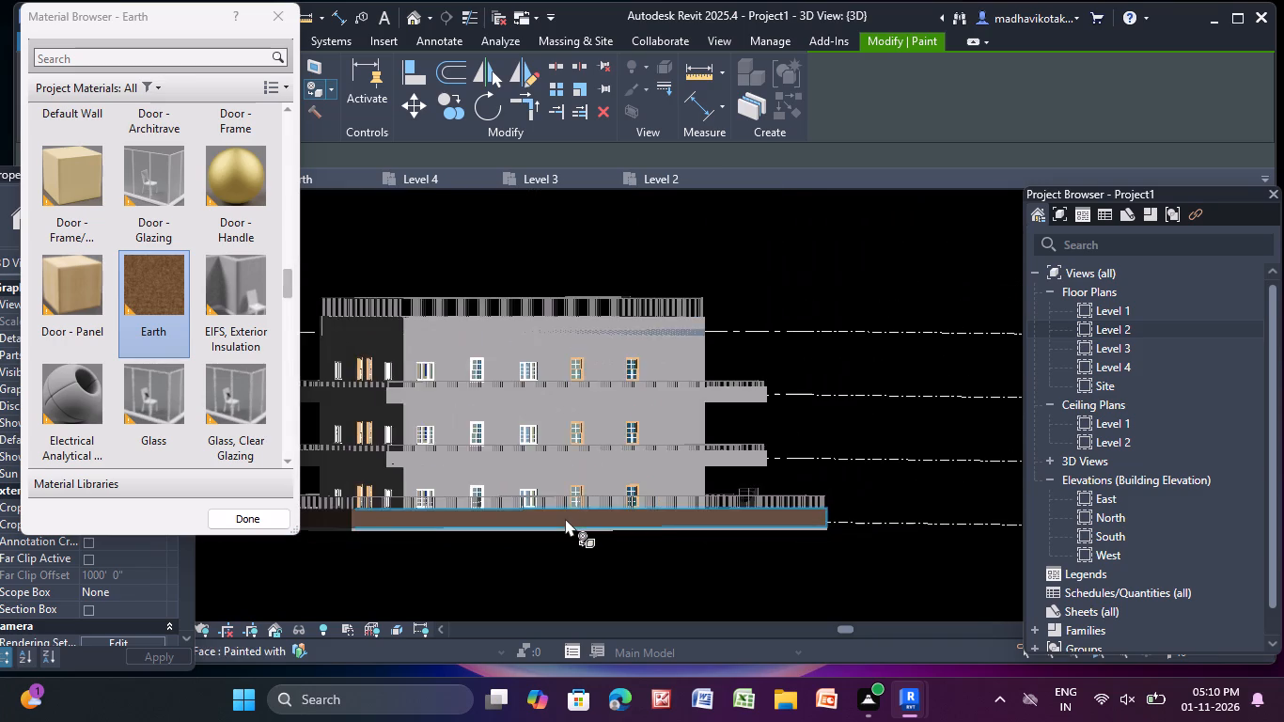
Paint all three storeys' wall faces on the building's left side, as seen from the front, with Earth.
{"action": "middle_click_drag", "start_coordinate": [565, 517], "coordinate": [525, 549]}
{"action": "left_click", "coordinate": [518, 372]}
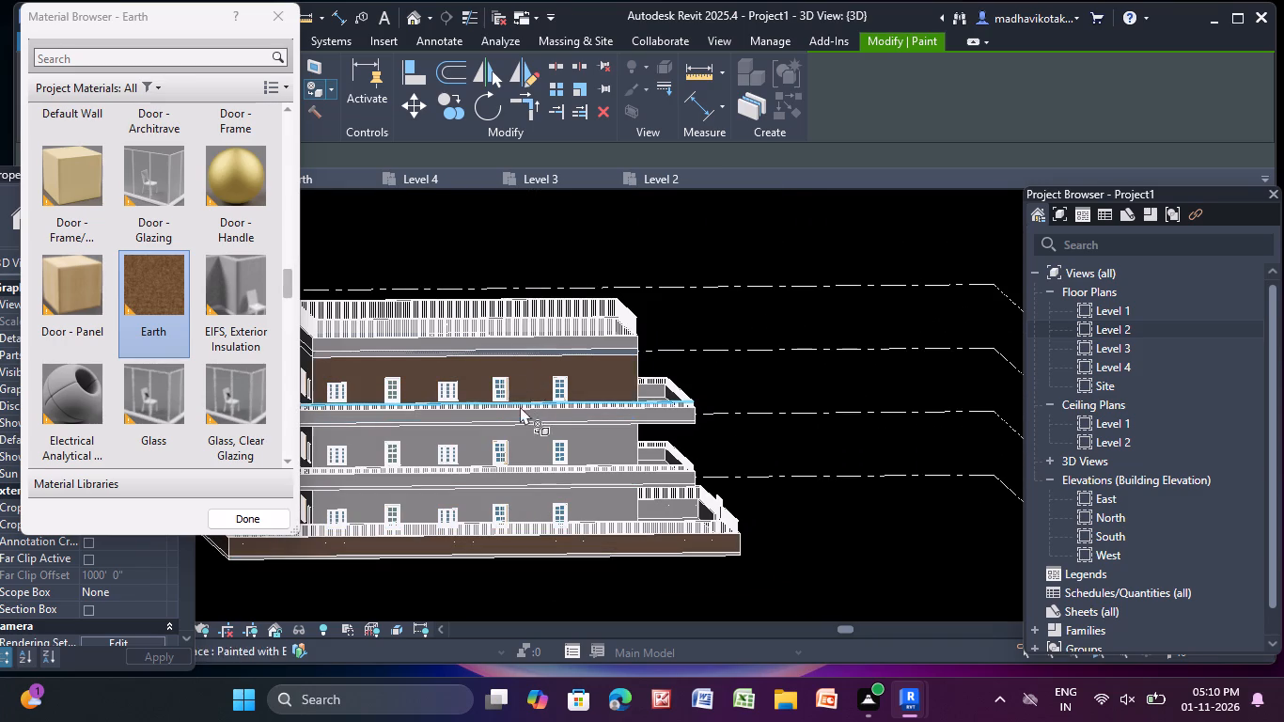
{"action": "left_click", "coordinate": [525, 439]}
{"action": "left_click", "coordinate": [525, 506]}
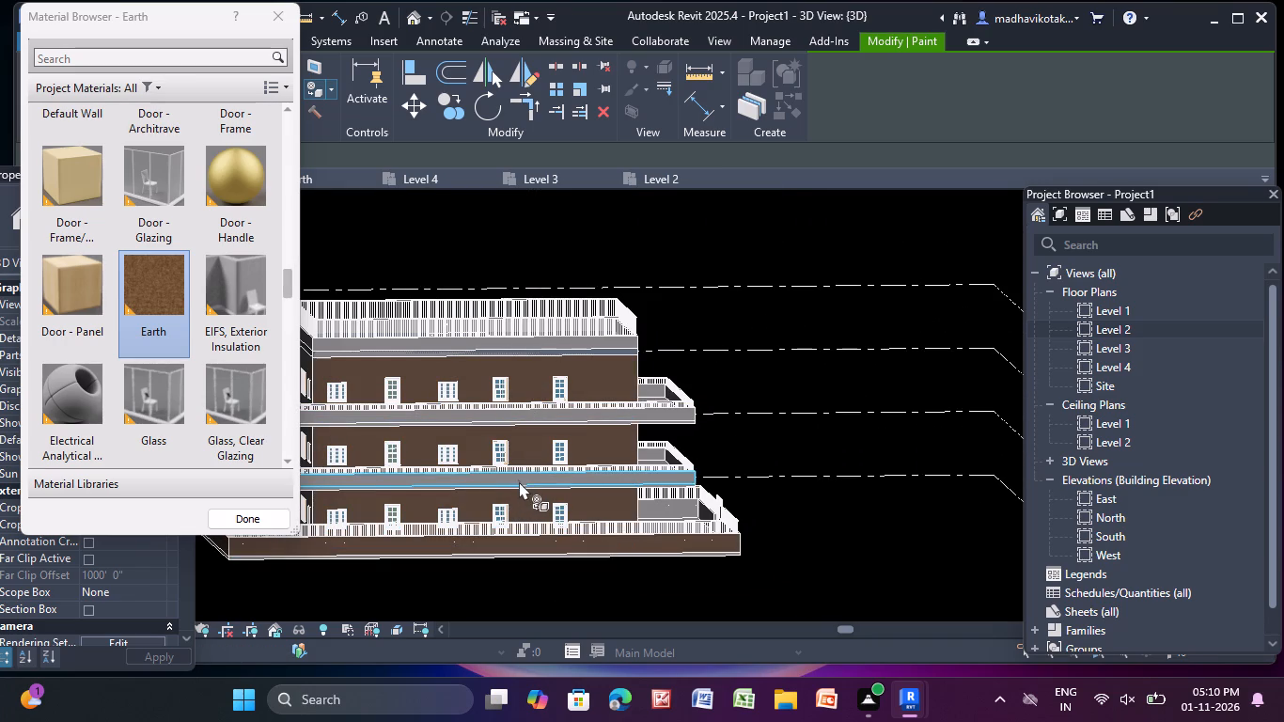
Paint all three storeys' wall faces on the building's right side, as seen from the front, with Earth.
{"action": "middle_click_drag", "start_coordinate": [661, 448], "coordinate": [328, 486], "text": "shift"}
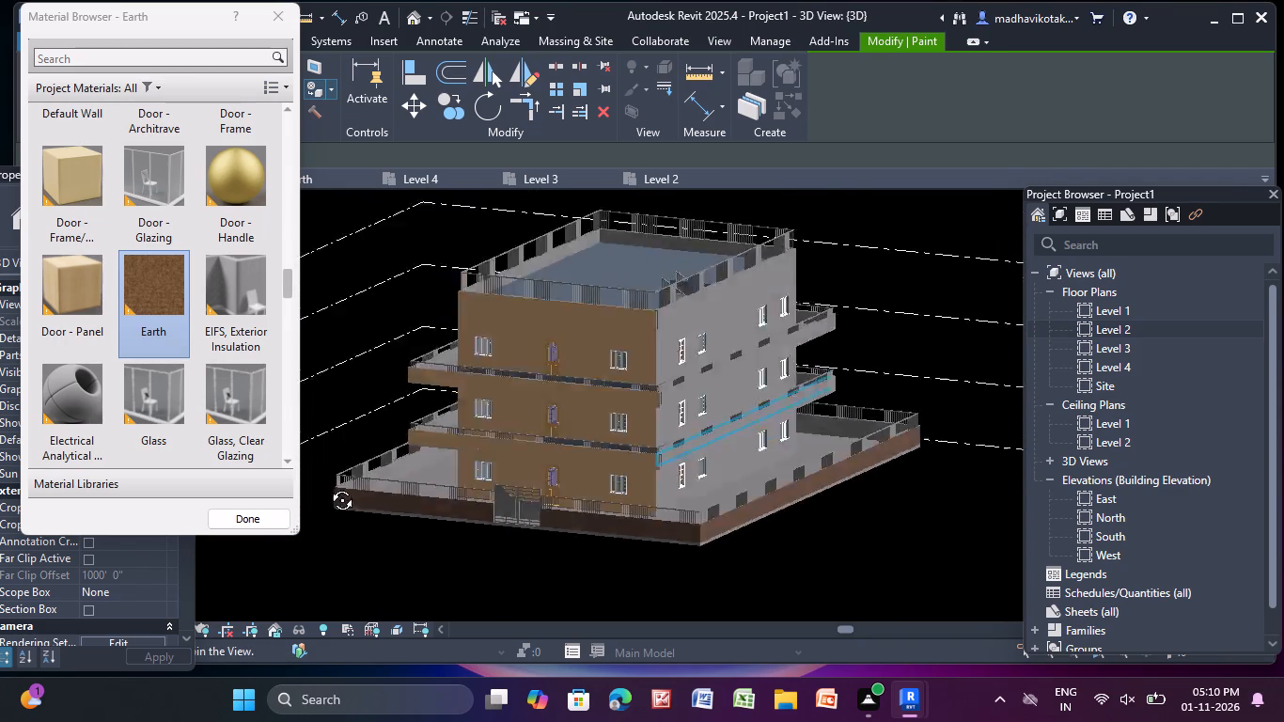
{"action": "middle_click_drag", "start_coordinate": [328, 486], "coordinate": [276, 463], "text": "shift"}
{"action": "scroll", "coordinate": [841, 365], "scroll_direction": "up", "scroll_amount": 4}
{"action": "left_click", "coordinate": [802, 356]}
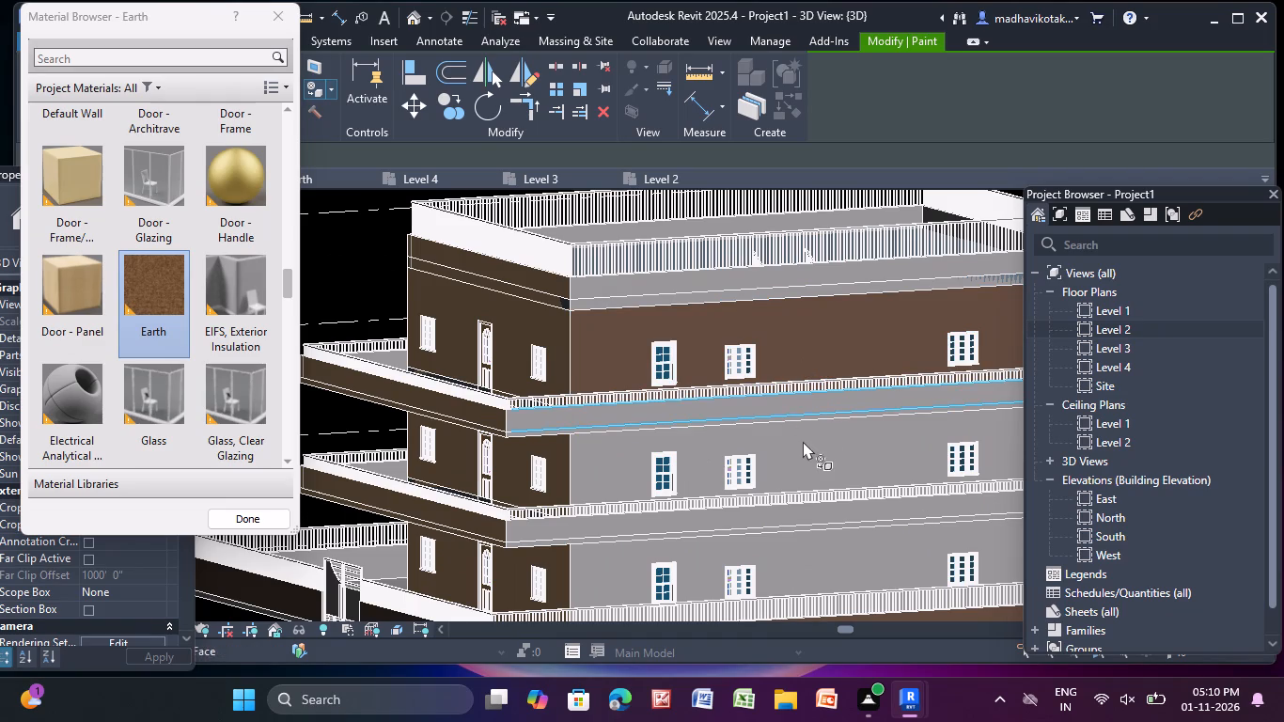
{"action": "left_click", "coordinate": [799, 447]}
{"action": "middle_click_drag", "start_coordinate": [802, 446], "coordinate": [717, 408]}
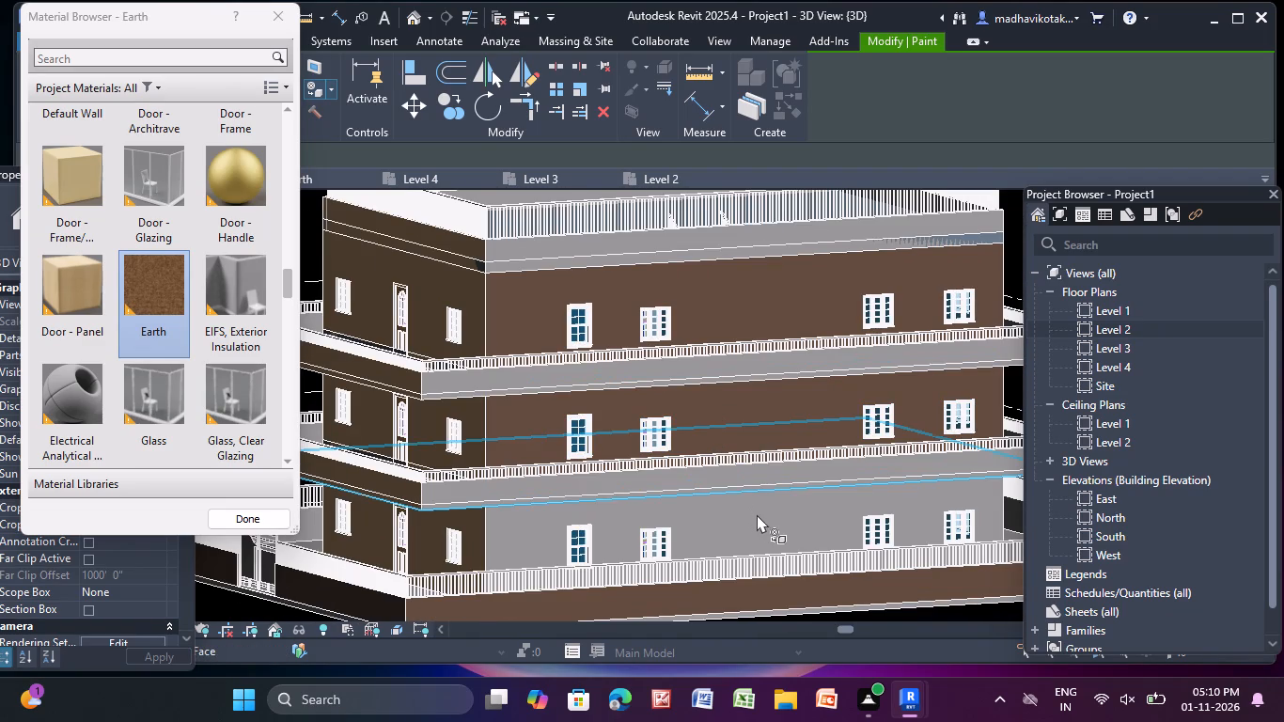
{"action": "left_click", "coordinate": [757, 514]}
Paint all three storeys' wall faces on the rear of the building with Earth.
{"action": "scroll", "coordinate": [755, 512], "scroll_direction": "down", "scroll_amount": 1}
{"action": "middle_click_drag", "start_coordinate": [755, 512], "coordinate": [519, 505], "text": "shift"}
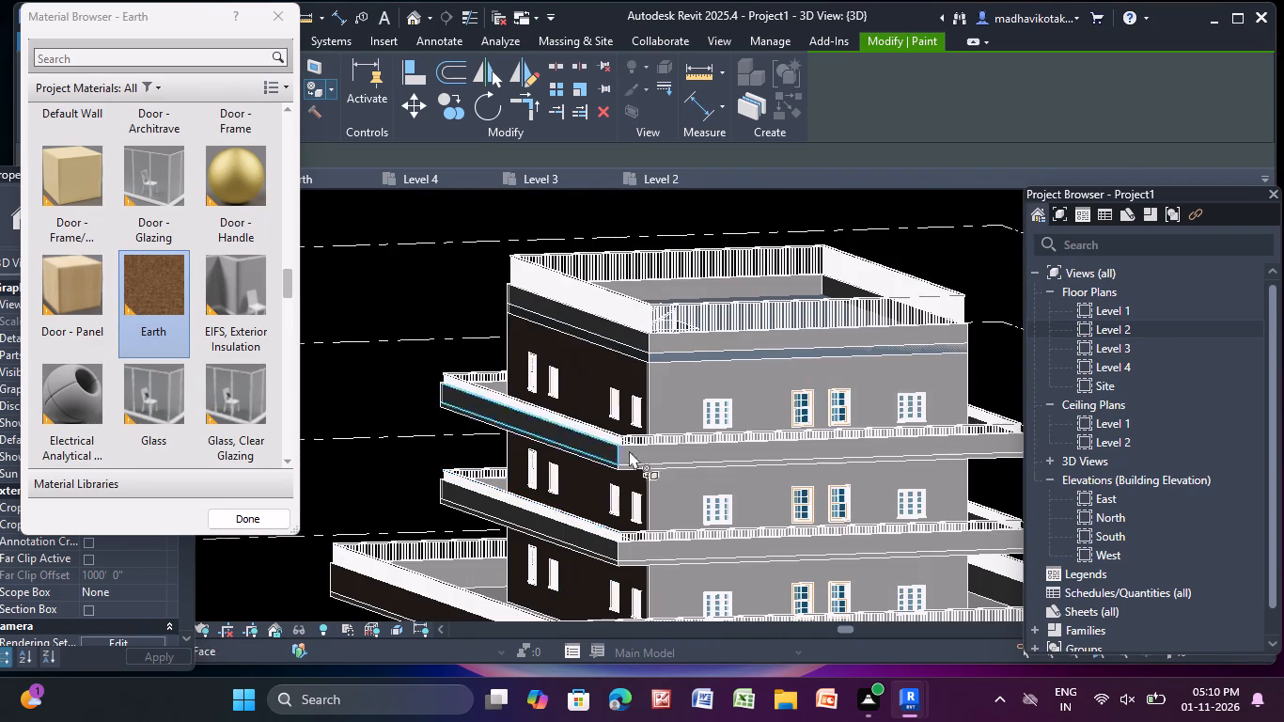
{"action": "left_click", "coordinate": [740, 373]}
{"action": "left_click", "coordinate": [752, 490]}
{"action": "middle_click_drag", "start_coordinate": [744, 483], "coordinate": [597, 342]}
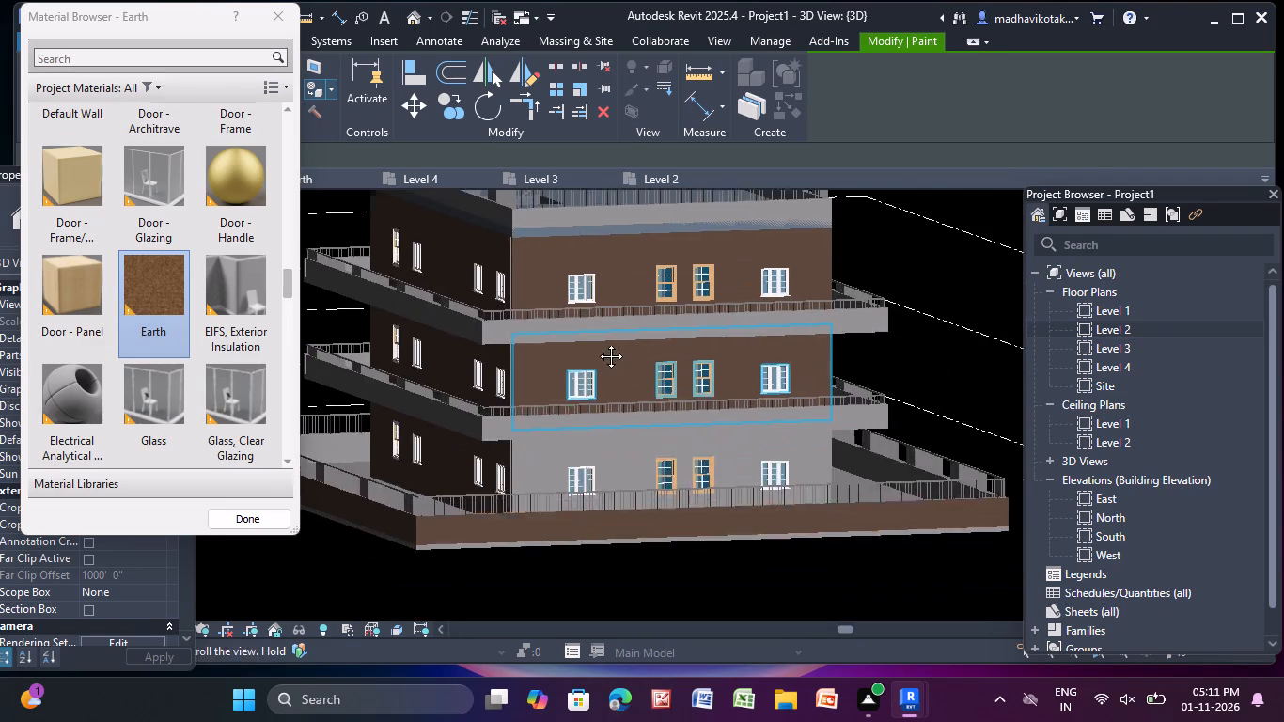
{"action": "middle_click_drag", "start_coordinate": [597, 342], "coordinate": [594, 338]}
{"action": "left_click", "coordinate": [616, 434]}
Paint the outer face of the roof parapet on the front facade with the Earth material.
{"action": "middle_click_drag", "start_coordinate": [519, 439], "coordinate": [1031, 455]}
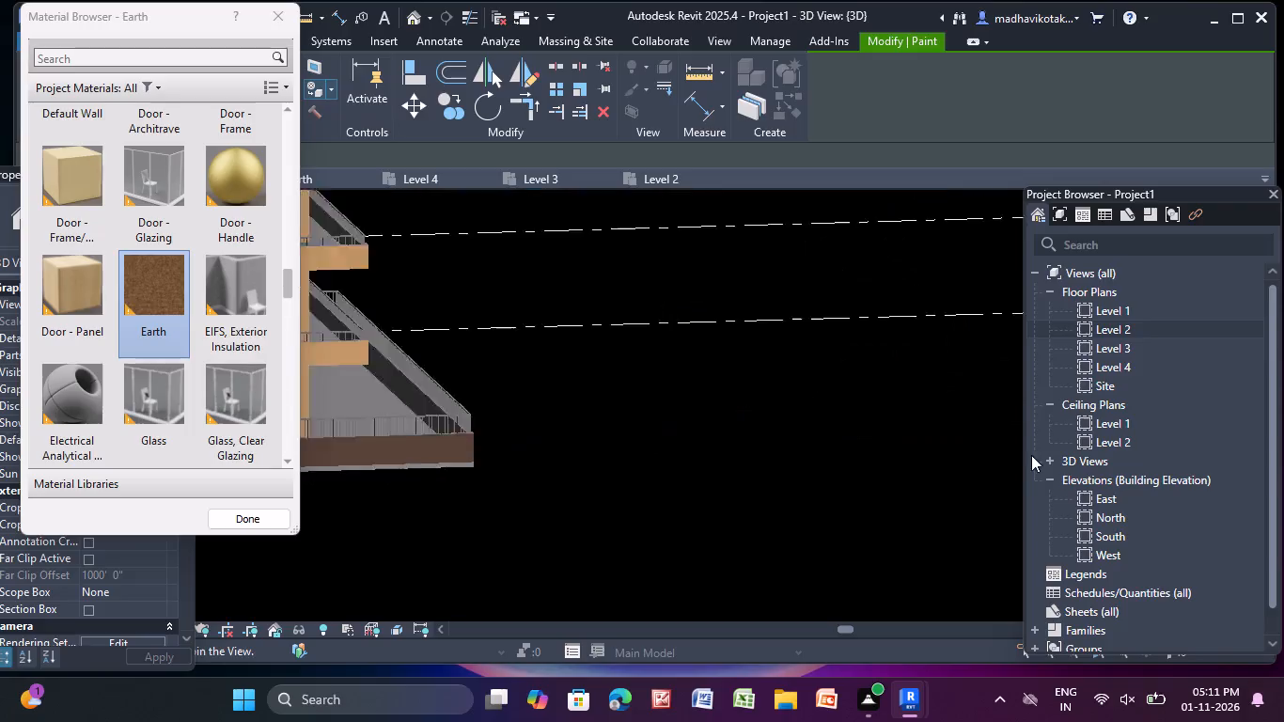
{"action": "middle_click_drag", "start_coordinate": [1031, 455], "coordinate": [1028, 456]}
{"action": "scroll", "coordinate": [836, 449], "scroll_direction": "down", "scroll_amount": 5}
{"action": "middle_click_drag", "start_coordinate": [831, 445], "coordinate": [637, 409]}
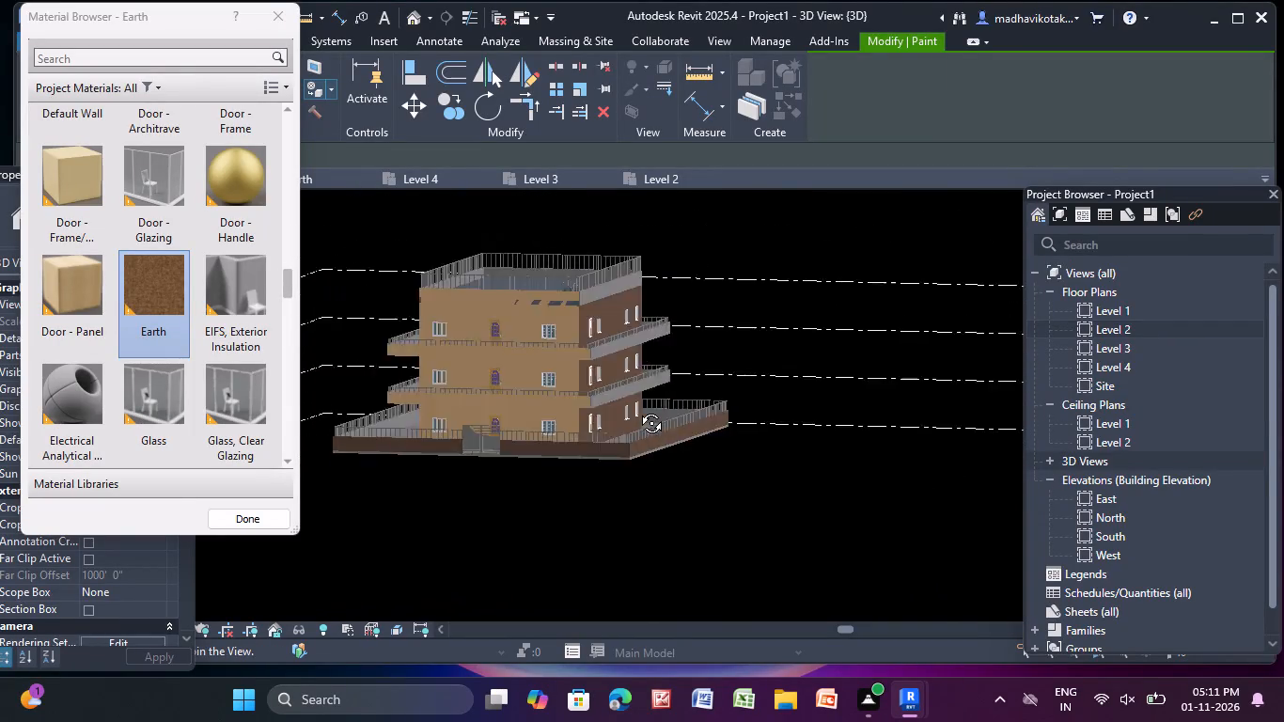
{"action": "middle_click_drag", "start_coordinate": [637, 409], "coordinate": [714, 403]}
{"action": "scroll", "coordinate": [528, 321], "scroll_direction": "up", "scroll_amount": 3}
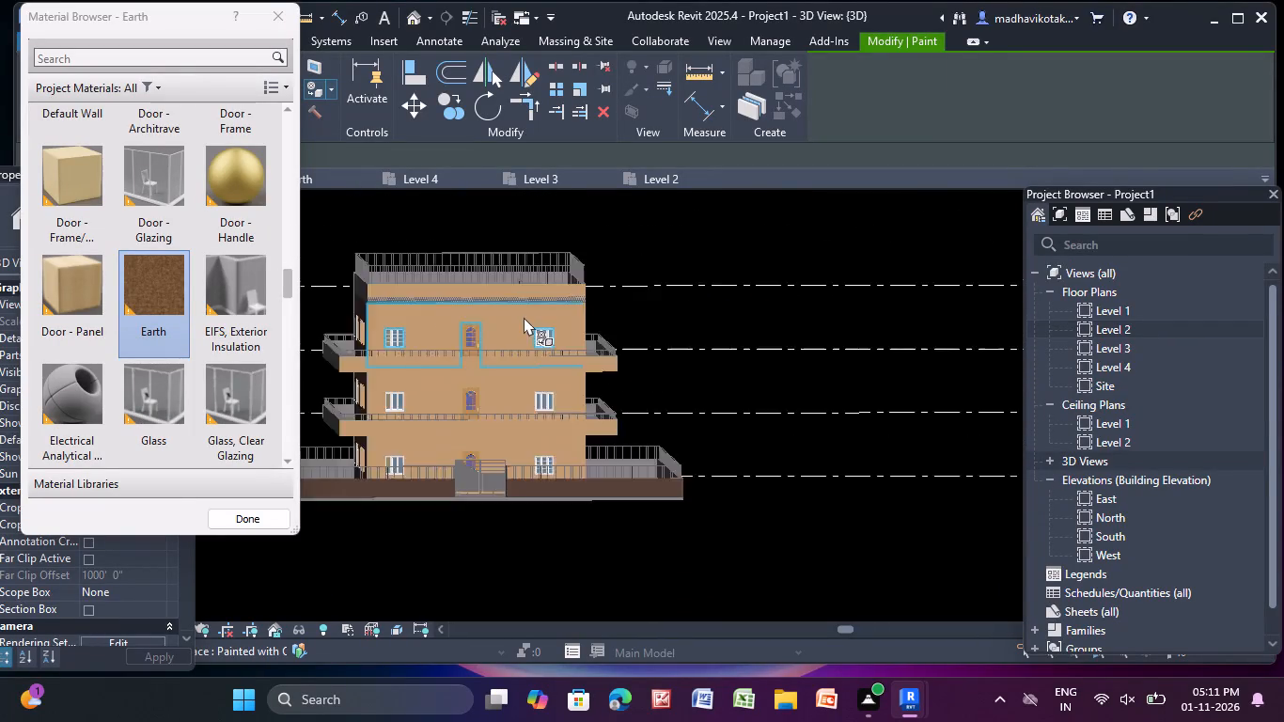
{"action": "scroll", "coordinate": [524, 317], "scroll_direction": "up", "scroll_amount": 5}
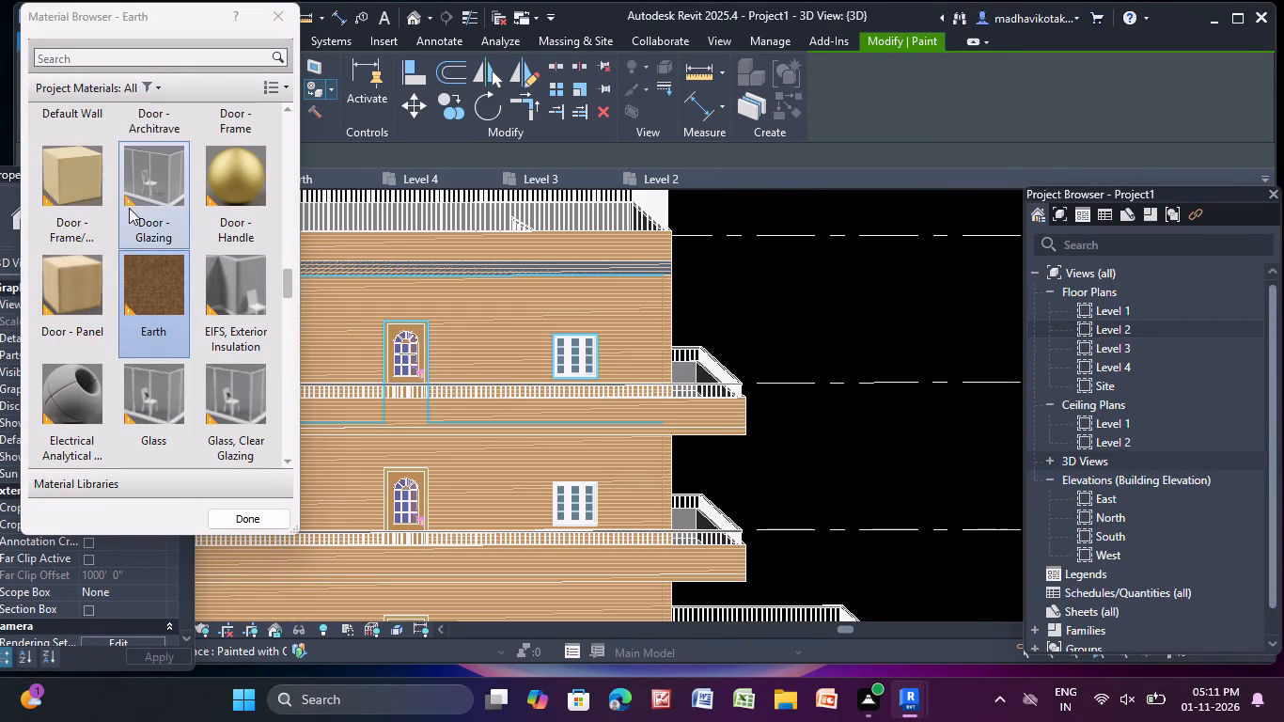
{"action": "left_click", "coordinate": [164, 291]}
{"action": "scroll", "coordinate": [414, 297], "scroll_direction": "up", "scroll_amount": 2}
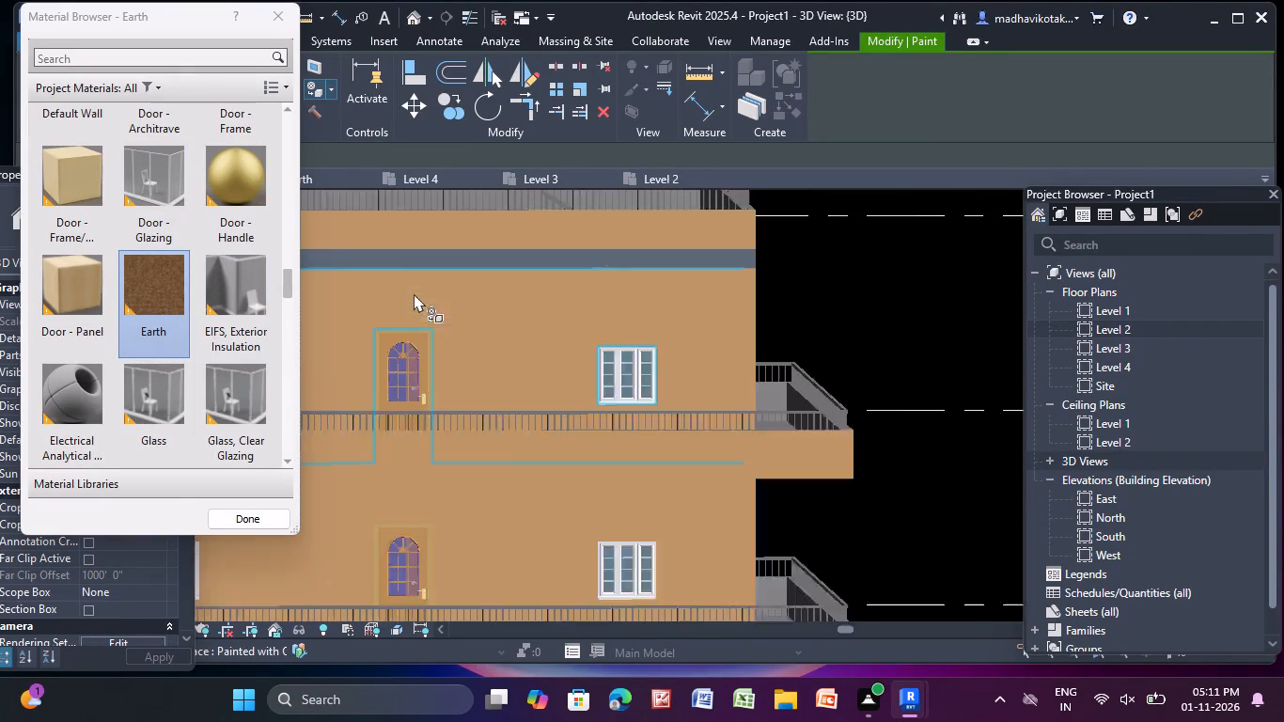
{"action": "scroll", "coordinate": [414, 293], "scroll_direction": "up", "scroll_amount": 5}
{"action": "left_click", "coordinate": [424, 251]}
Paint the outer faces of the upper and lower balcony parapets on the front facade with Earth.
{"action": "scroll", "coordinate": [426, 253], "scroll_direction": "down", "scroll_amount": 5}
{"action": "middle_click_drag", "start_coordinate": [424, 253], "coordinate": [424, 258]}
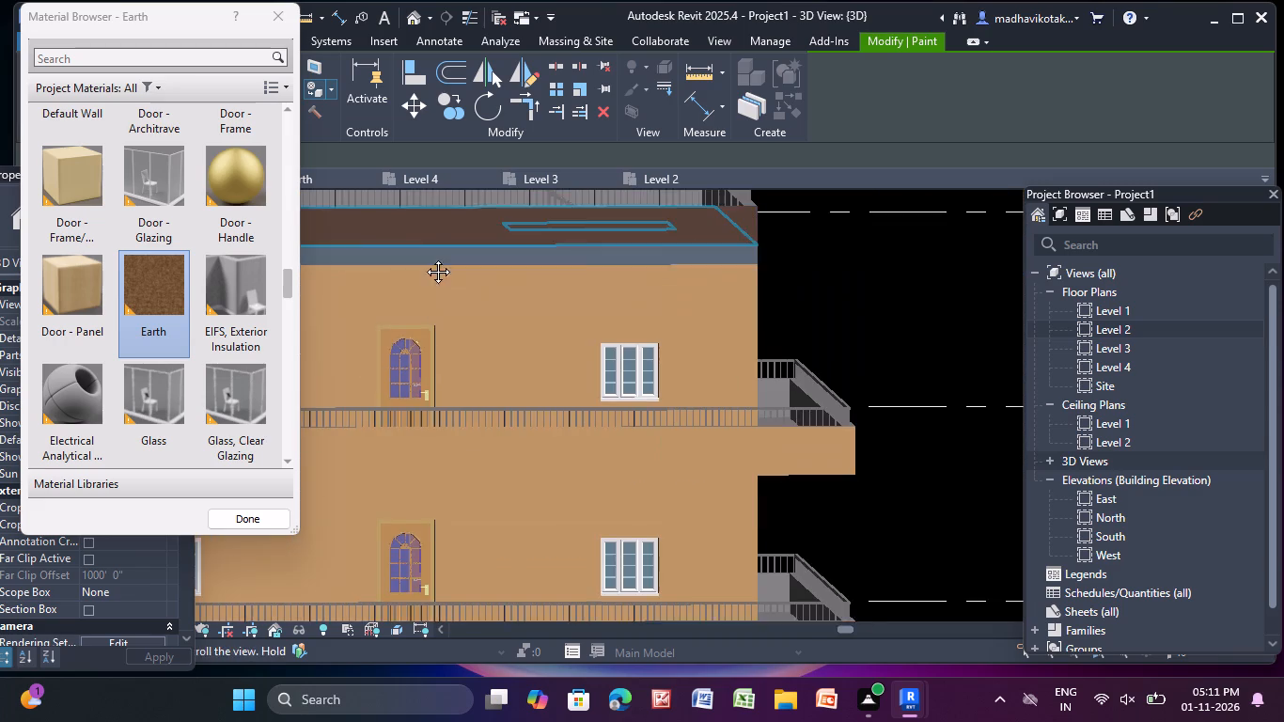
{"action": "middle_click_drag", "start_coordinate": [424, 258], "coordinate": [486, 307]}
{"action": "scroll", "coordinate": [540, 319], "scroll_direction": "down", "scroll_amount": 2}
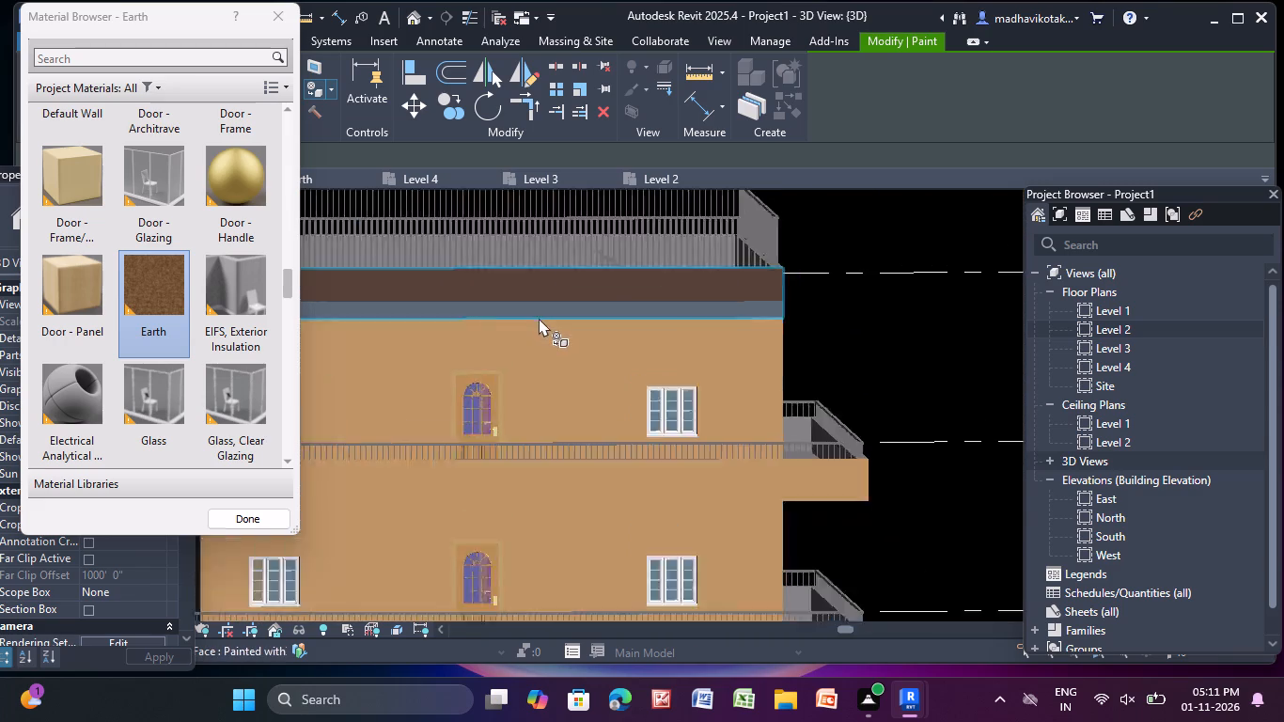
{"action": "scroll", "coordinate": [539, 318], "scroll_direction": "down", "scroll_amount": 2}
{"action": "middle_click_drag", "start_coordinate": [561, 309], "coordinate": [556, 288]}
{"action": "scroll", "coordinate": [525, 432], "scroll_direction": "up", "scroll_amount": 10}
{"action": "left_click", "coordinate": [527, 416]}
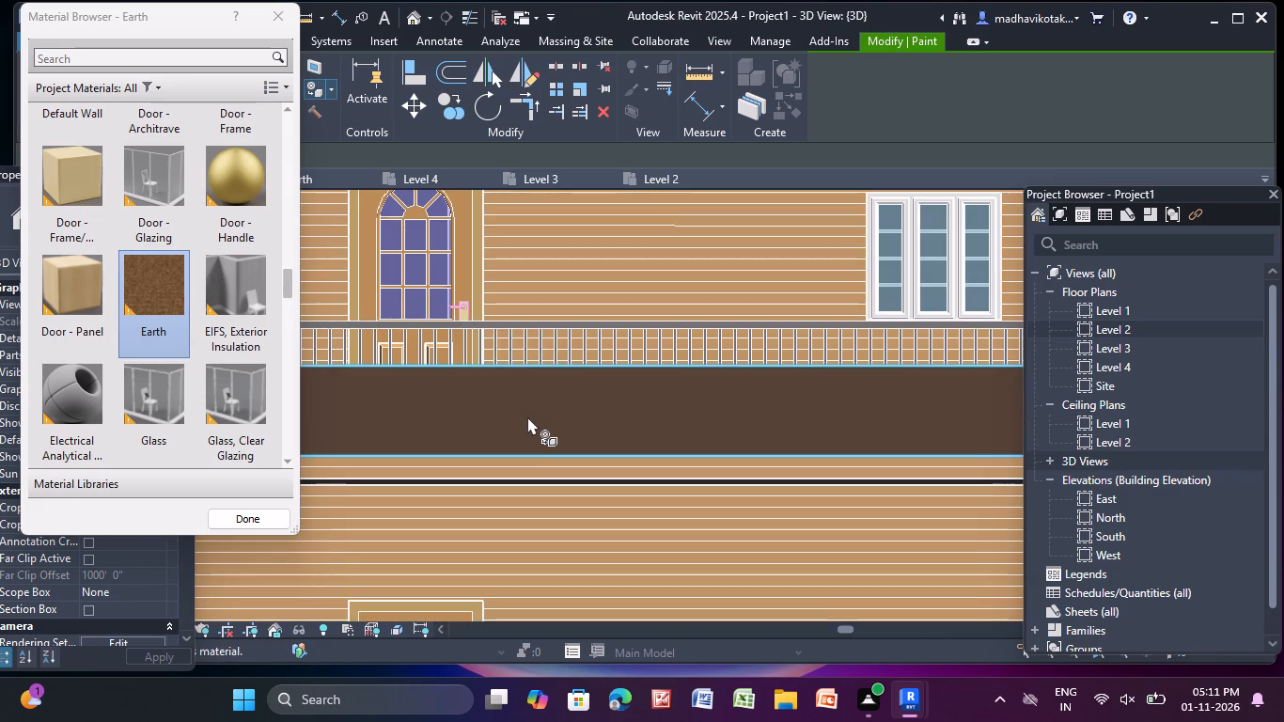
{"action": "scroll", "coordinate": [527, 415], "scroll_direction": "down", "scroll_amount": 6}
{"action": "middle_click_drag", "start_coordinate": [527, 415], "coordinate": [534, 332]}
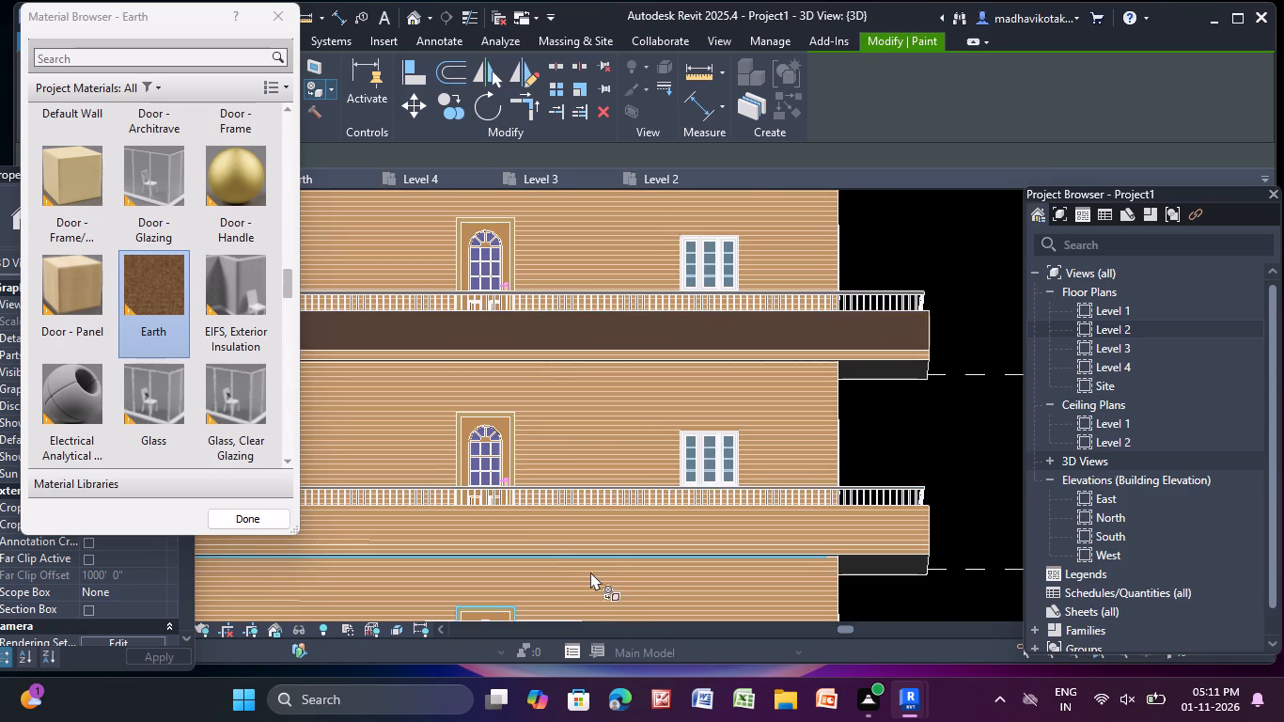
{"action": "scroll", "coordinate": [557, 536], "scroll_direction": "up", "scroll_amount": 2}
{"action": "left_click", "coordinate": [552, 536]}
Paint the outer face of the roof parapet on the building's right side, as seen from the front, with Earth.
{"action": "scroll", "coordinate": [553, 537], "scroll_direction": "down", "scroll_amount": 4}
{"action": "middle_click_drag", "start_coordinate": [555, 527], "coordinate": [557, 428]}
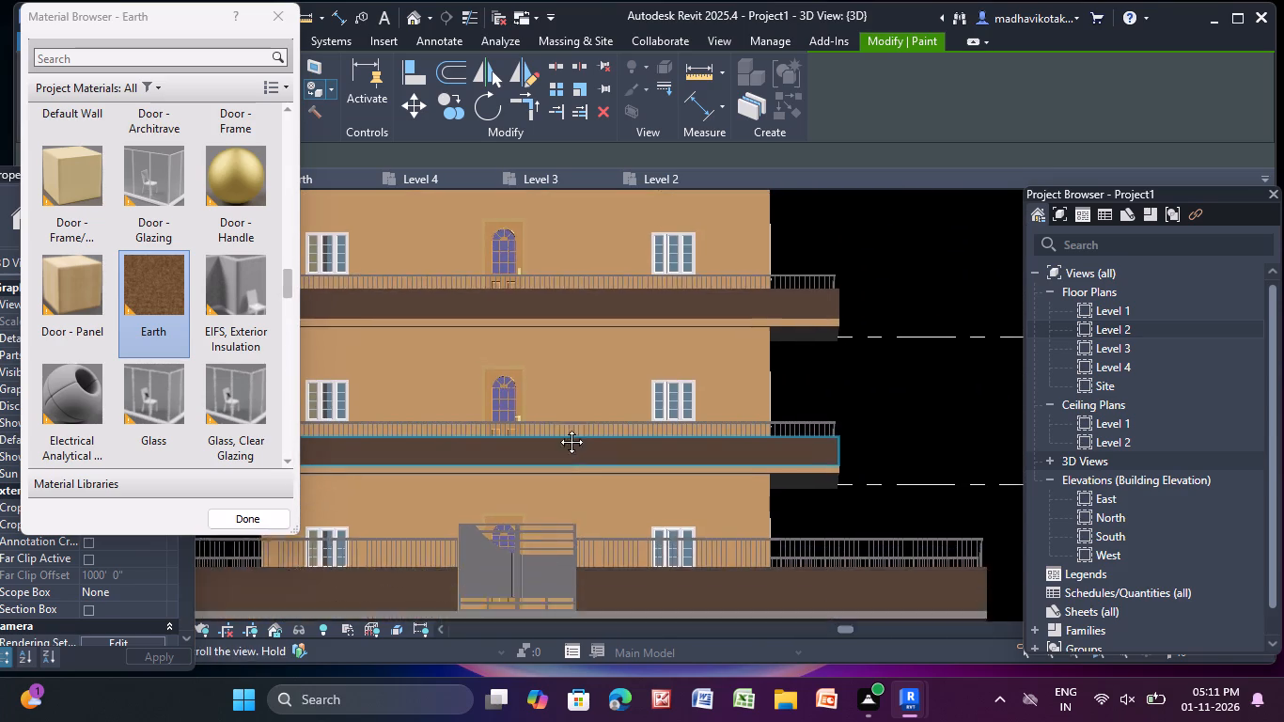
{"action": "middle_click_drag", "start_coordinate": [557, 428], "coordinate": [557, 417]}
{"action": "scroll", "coordinate": [583, 453], "scroll_direction": "down", "scroll_amount": 5}
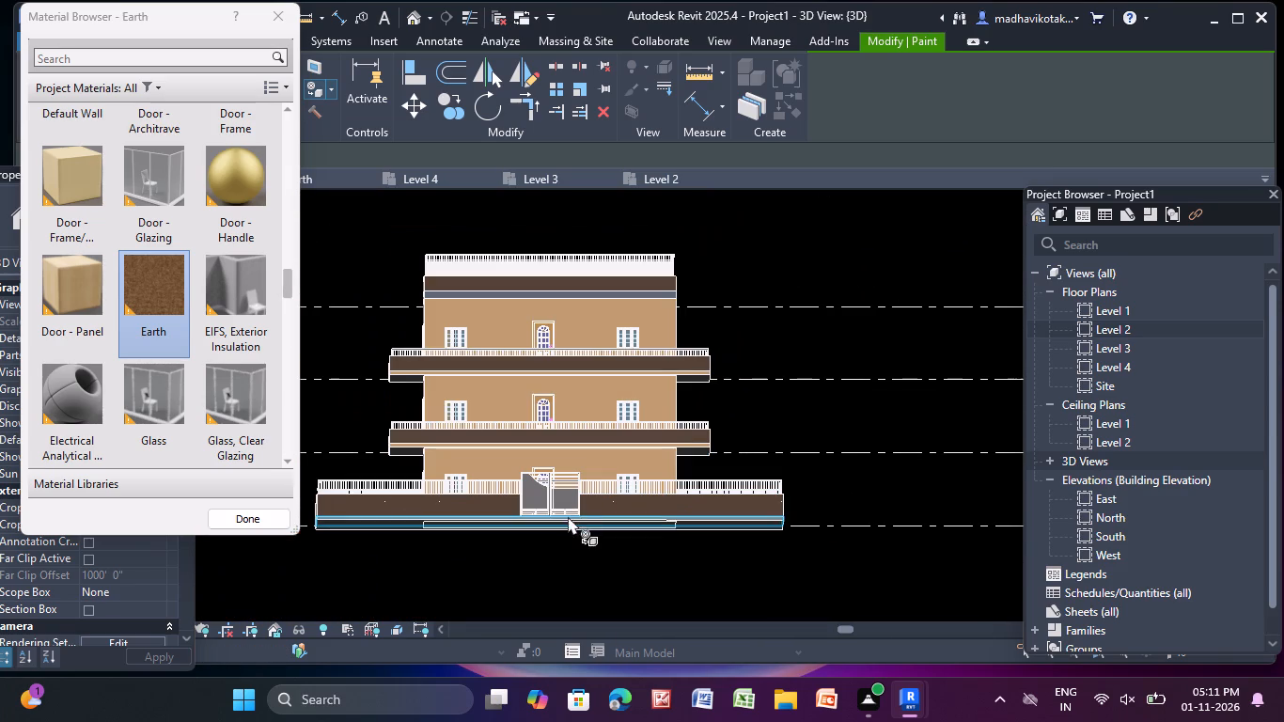
{"action": "middle_click_drag", "start_coordinate": [775, 271], "coordinate": [763, 294], "text": "shift"}
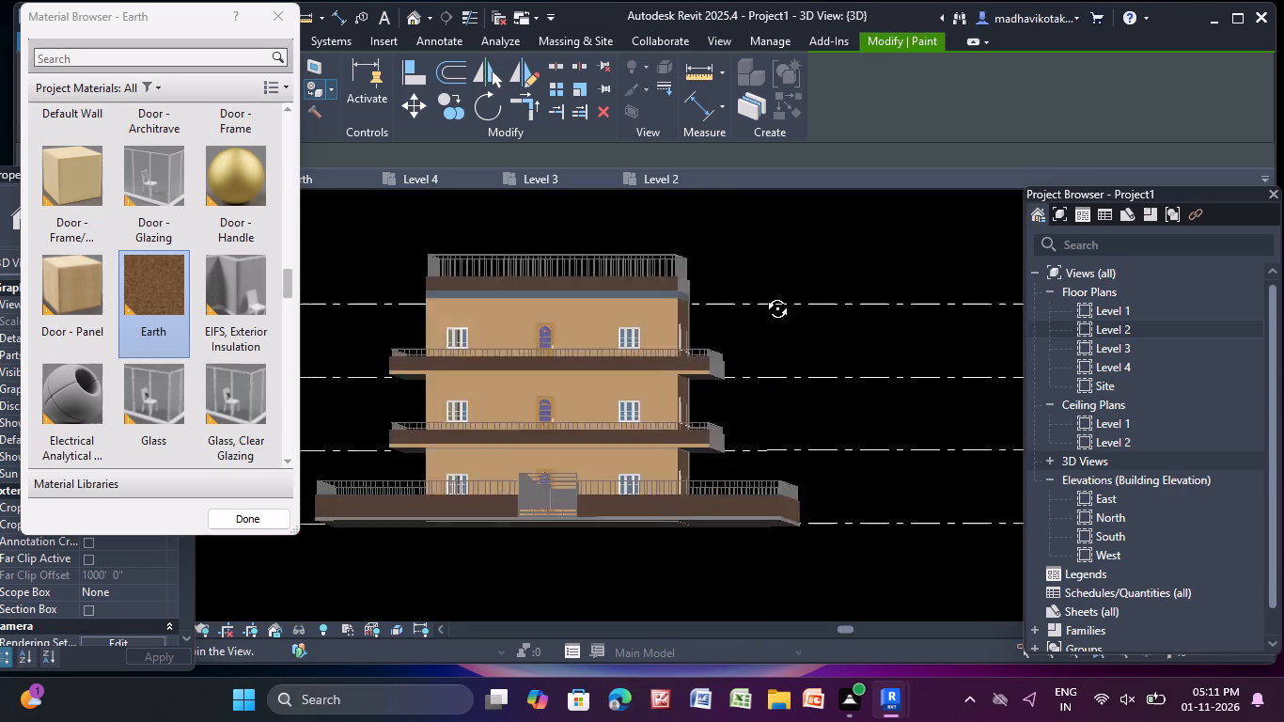
{"action": "middle_click_drag", "start_coordinate": [763, 294], "coordinate": [630, 335], "text": "shift"}
{"action": "scroll", "coordinate": [642, 328], "scroll_direction": "down", "scroll_amount": 1}
{"action": "middle_click_drag", "start_coordinate": [615, 334], "coordinate": [423, 340]}
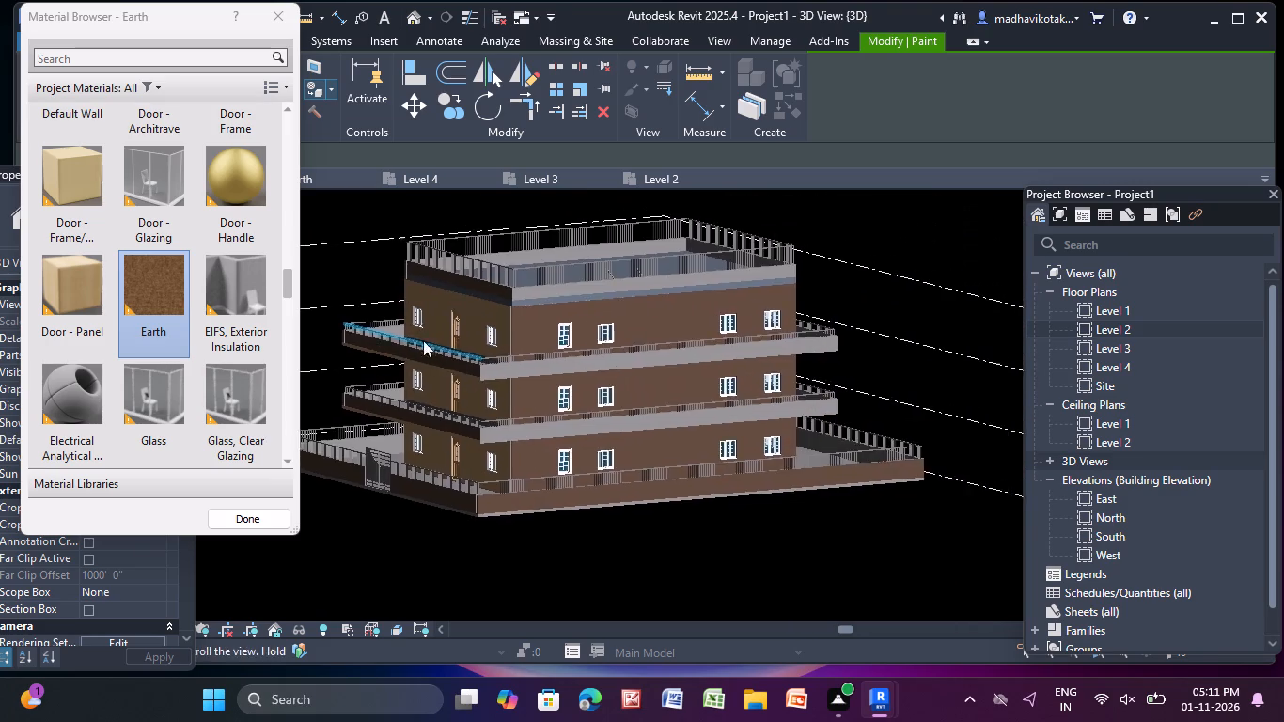
{"action": "middle_click_drag", "start_coordinate": [423, 340], "coordinate": [422, 341]}
{"action": "scroll", "coordinate": [620, 281], "scroll_direction": "up", "scroll_amount": 8}
{"action": "left_click", "coordinate": [615, 289]}
Paint the outer faces of the upper and lower balcony parapets on the building's right side with Earth.
{"action": "middle_click_drag", "start_coordinate": [596, 309], "coordinate": [588, 306]}
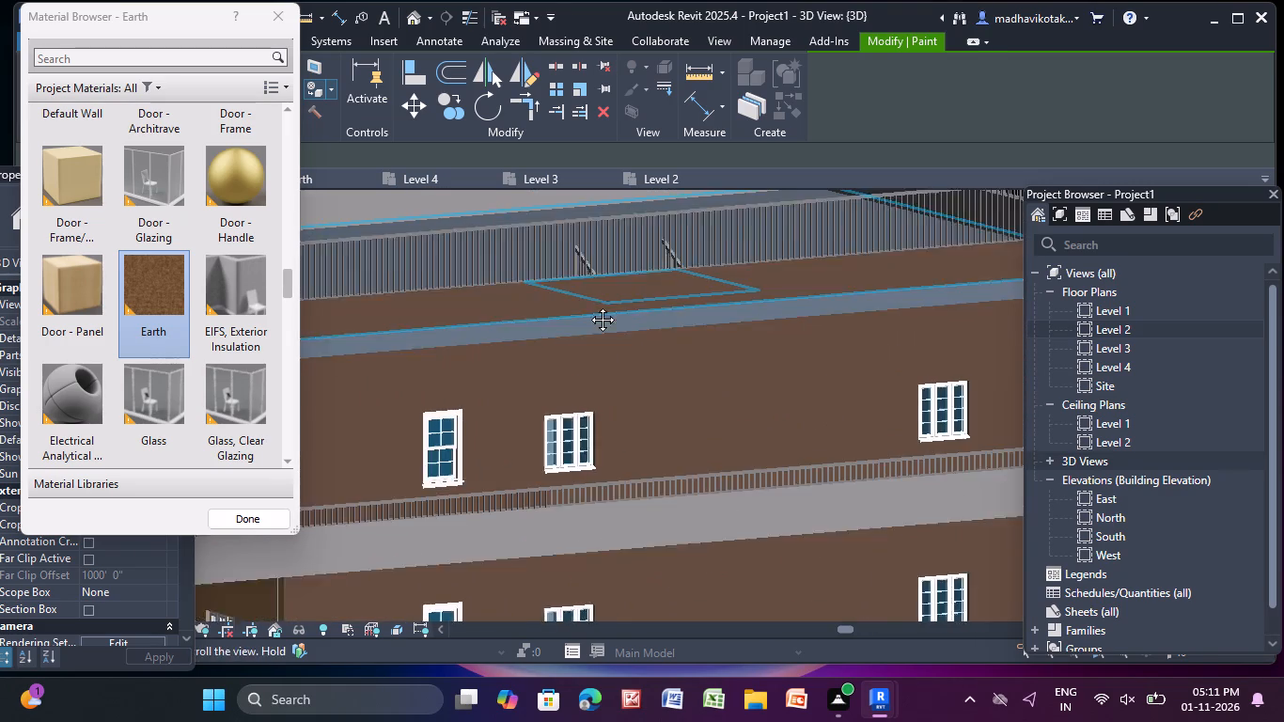
{"action": "middle_click_drag", "start_coordinate": [588, 306], "coordinate": [503, 212]}
{"action": "left_click", "coordinate": [553, 420]}
{"action": "scroll", "coordinate": [553, 428], "scroll_direction": "down", "scroll_amount": 4}
{"action": "middle_click_drag", "start_coordinate": [553, 429], "coordinate": [545, 407]}
{"action": "scroll", "coordinate": [547, 414], "scroll_direction": "up", "scroll_amount": 1}
{"action": "middle_click_drag", "start_coordinate": [545, 407], "coordinate": [506, 324]}
{"action": "scroll", "coordinate": [523, 439], "scroll_direction": "up", "scroll_amount": 3}
{"action": "left_click", "coordinate": [521, 447]}
Paint the narrow band beneath the roof parapet on the building's right side with Earth.
{"action": "scroll", "coordinate": [522, 443], "scroll_direction": "down", "scroll_amount": 4}
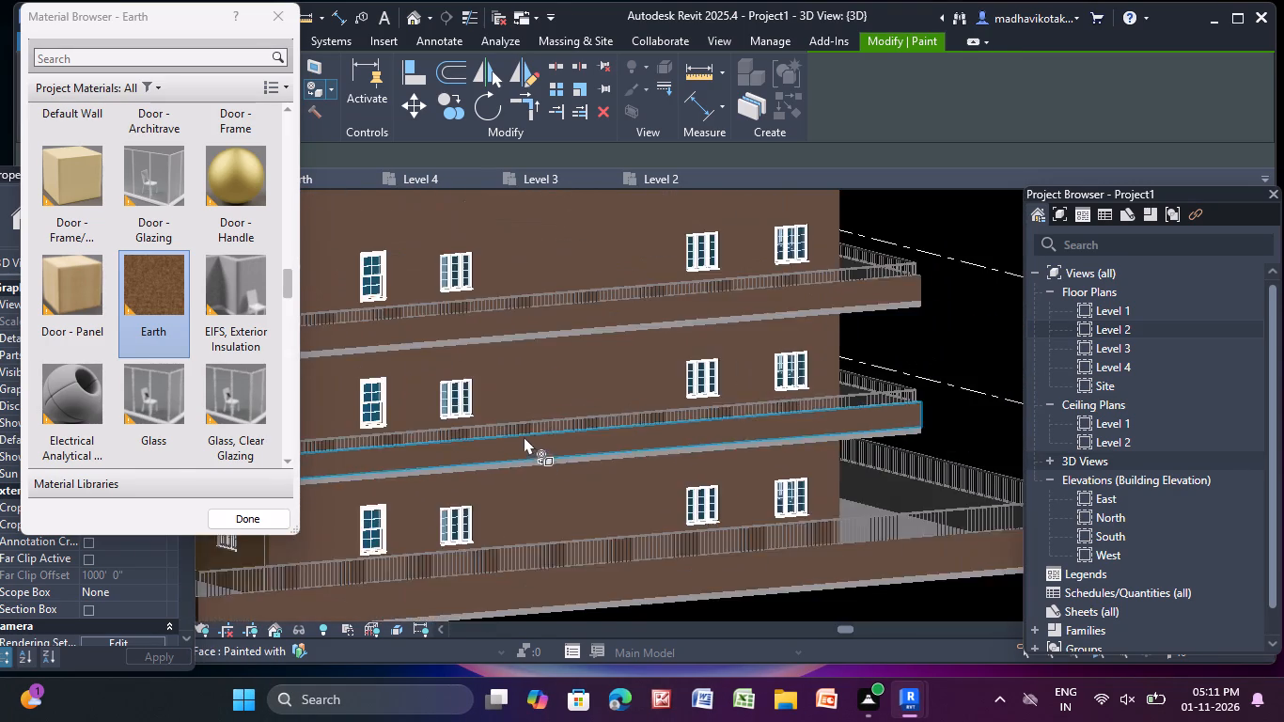
{"action": "scroll", "coordinate": [503, 234], "scroll_direction": "up", "scroll_amount": 4}
{"action": "middle_click_drag", "start_coordinate": [502, 232], "coordinate": [489, 380]}
{"action": "scroll", "coordinate": [489, 360], "scroll_direction": "up", "scroll_amount": 4}
{"action": "left_click", "coordinate": [482, 373]}
{"action": "scroll", "coordinate": [482, 372], "scroll_direction": "up", "scroll_amount": 1}
{"action": "scroll", "coordinate": [482, 372], "scroll_direction": "down", "scroll_amount": 15}
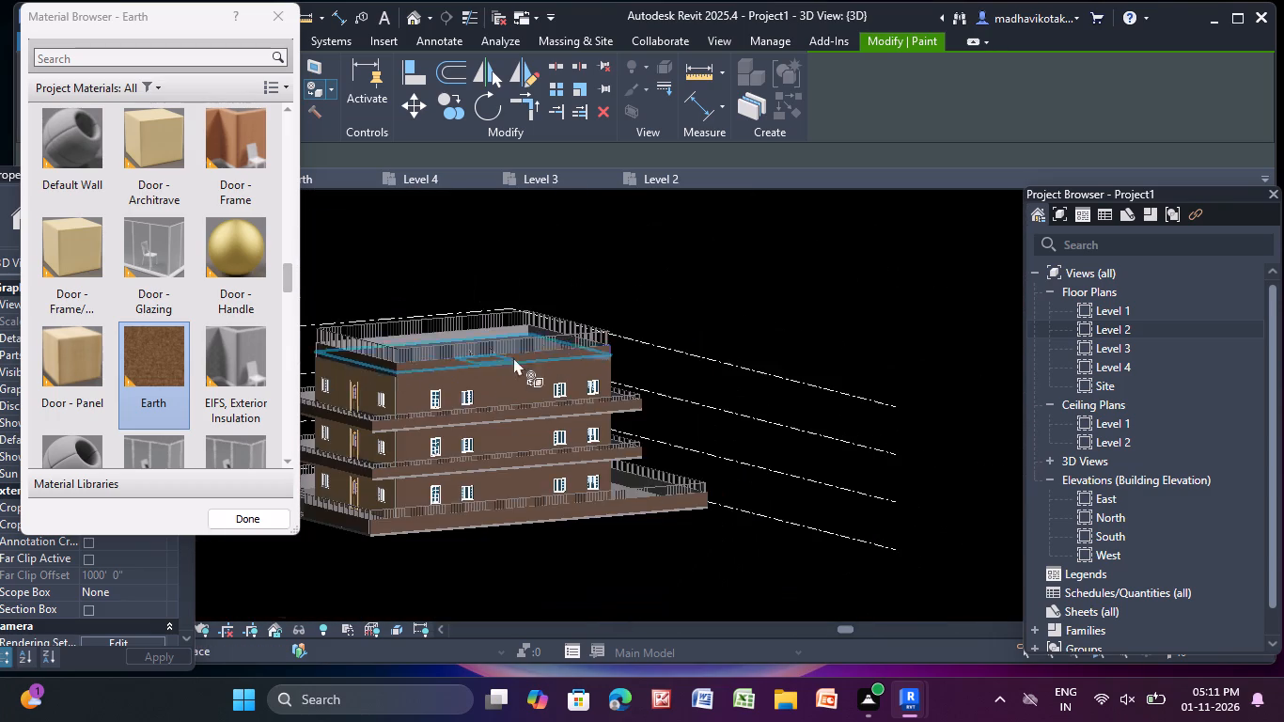
Paint the outer faces of the roof parapet and both balcony parapets on the rear of the building with Earth.
{"action": "middle_click_drag", "start_coordinate": [731, 290], "coordinate": [496, 373]}
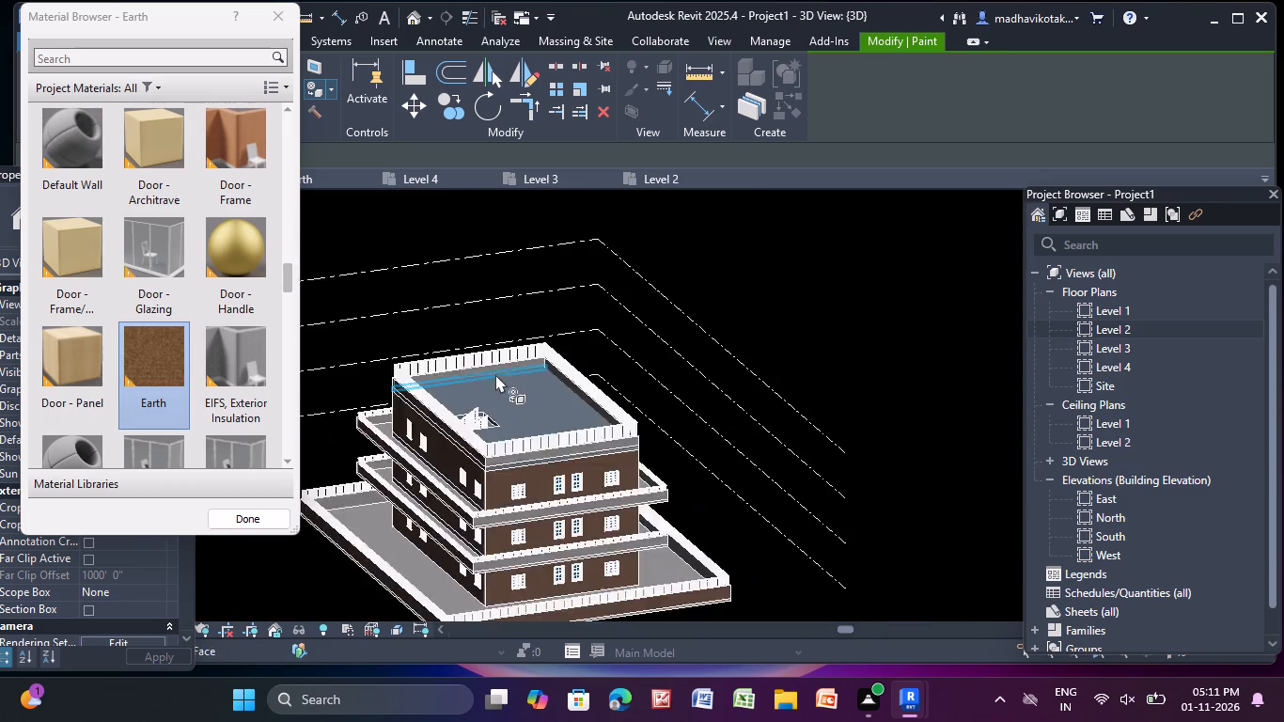
{"action": "middle_click_drag", "start_coordinate": [494, 374], "coordinate": [373, 213]}
{"action": "scroll", "coordinate": [413, 268], "scroll_direction": "up", "scroll_amount": 7}
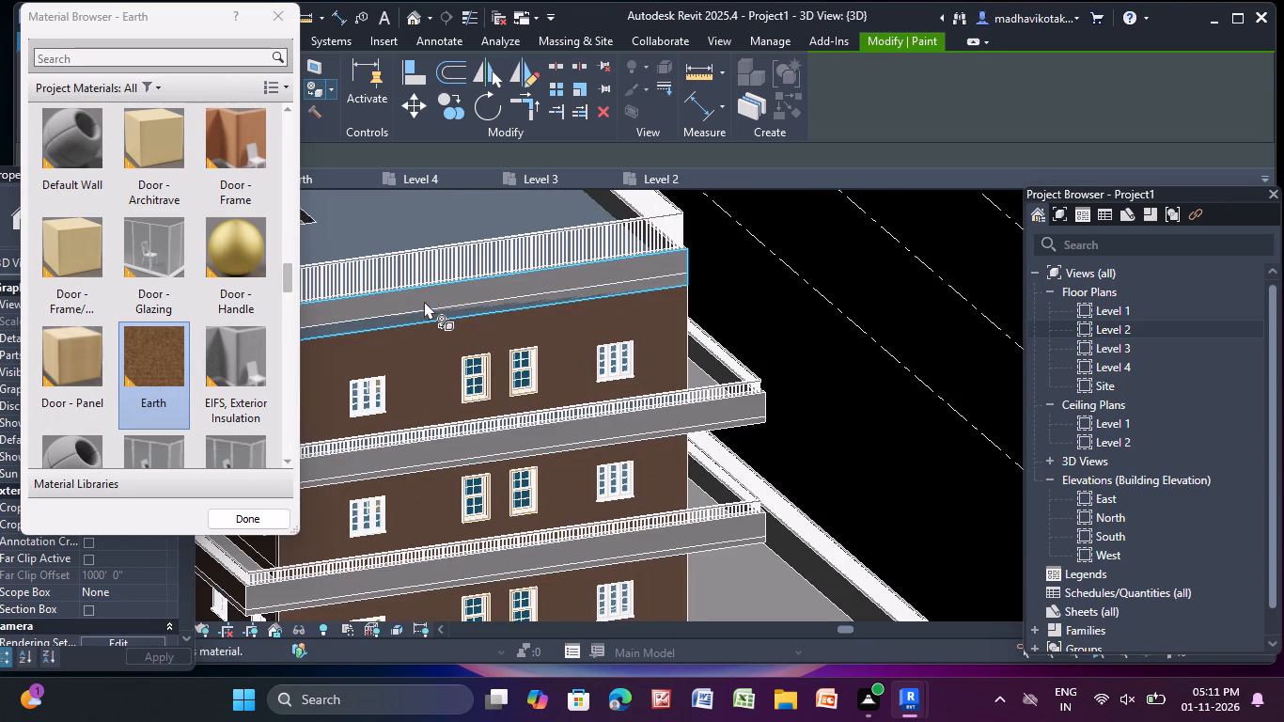
{"action": "left_click", "coordinate": [424, 301]}
{"action": "left_click", "coordinate": [446, 447]}
{"action": "middle_click_drag", "start_coordinate": [438, 463], "coordinate": [420, 352]}
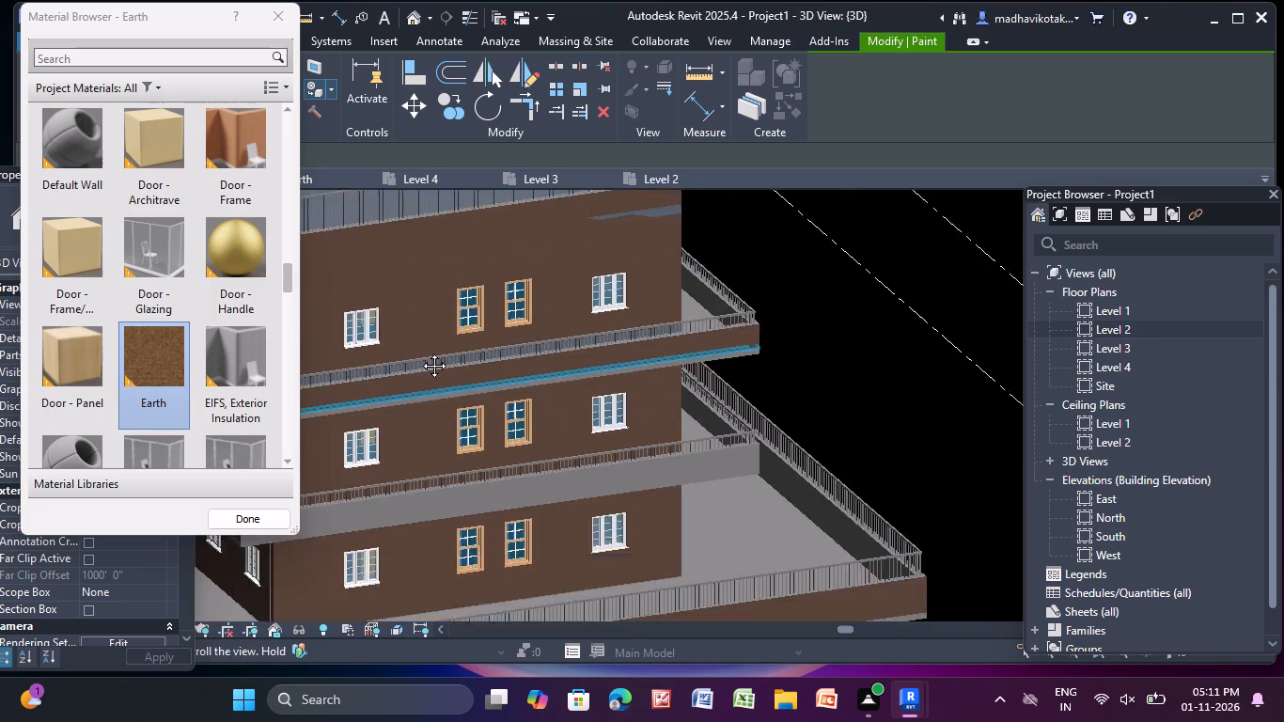
{"action": "middle_click_drag", "start_coordinate": [420, 352], "coordinate": [417, 338]}
{"action": "scroll", "coordinate": [434, 457], "scroll_direction": "up", "scroll_amount": 3}
{"action": "left_click", "coordinate": [436, 447]}
{"action": "left_click", "coordinate": [435, 439]}
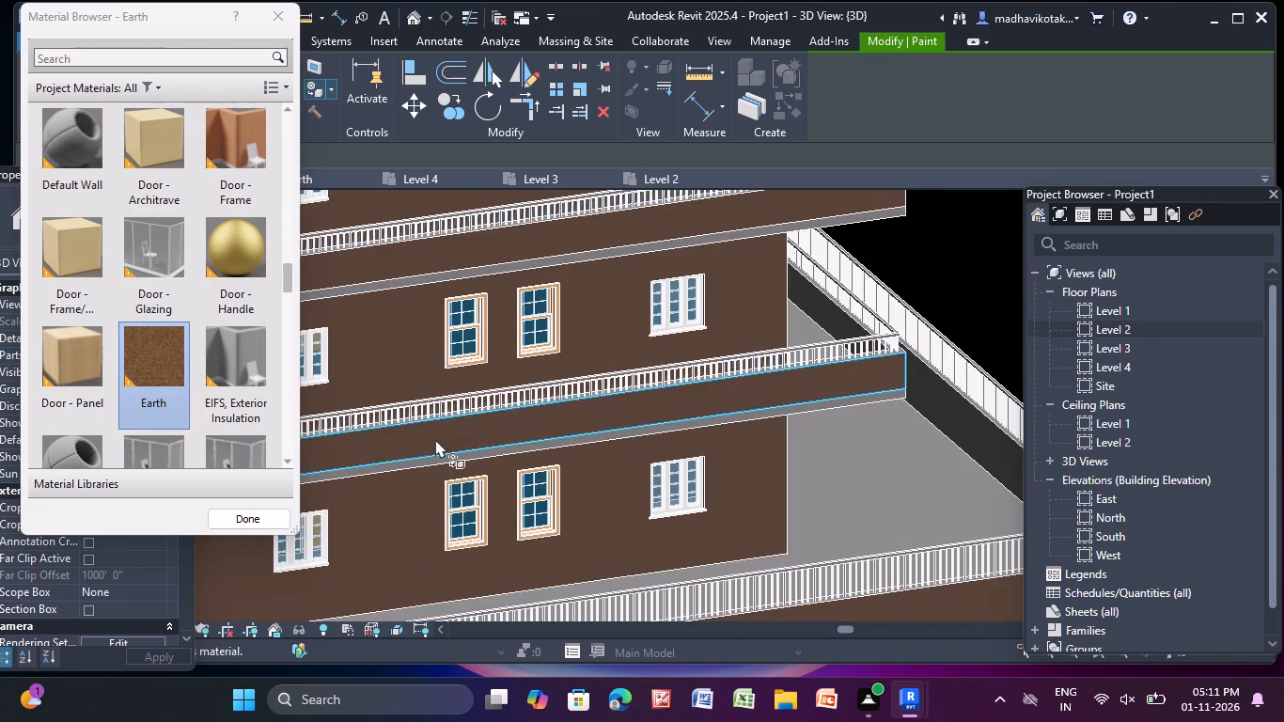
Paint the outer faces of both balcony parapets on the building's left side, as seen from the front, with Earth.
{"action": "scroll", "coordinate": [435, 439], "scroll_direction": "down", "scroll_amount": 2}
{"action": "middle_click_drag", "start_coordinate": [435, 439], "coordinate": [672, 422]}
{"action": "middle_click_drag", "start_coordinate": [671, 416], "coordinate": [511, 423]}
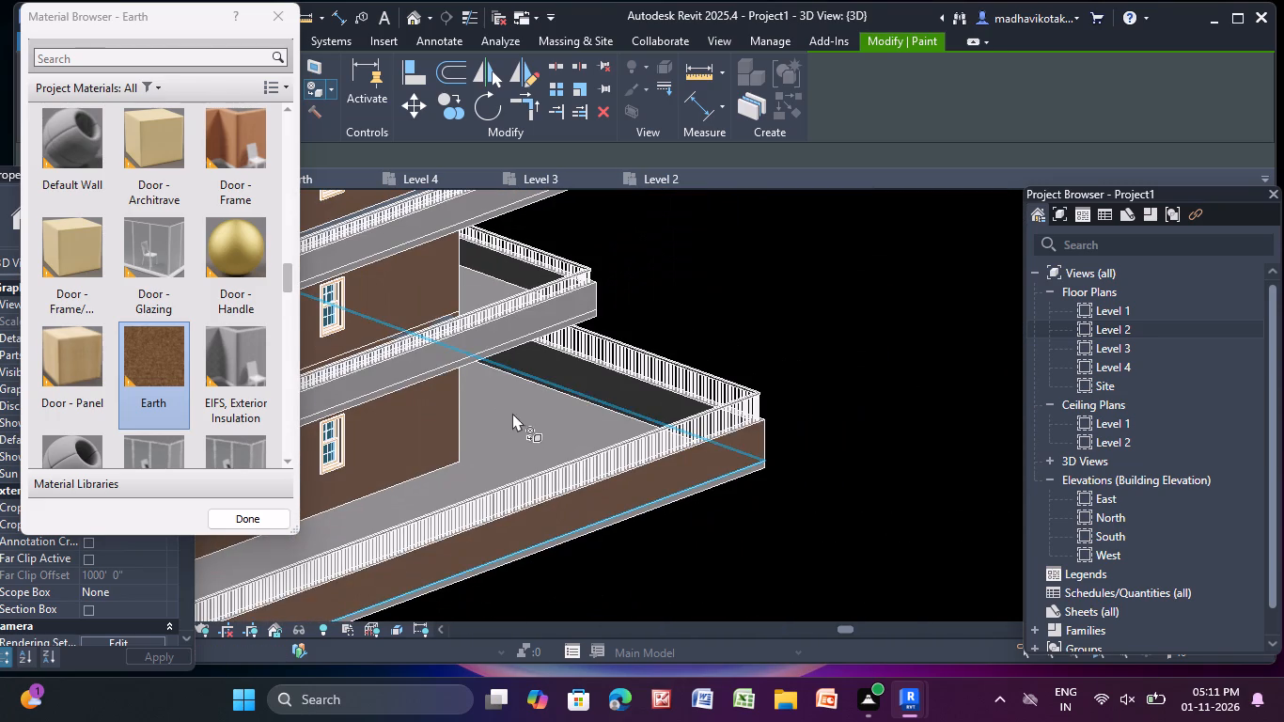
{"action": "left_click", "coordinate": [426, 357]}
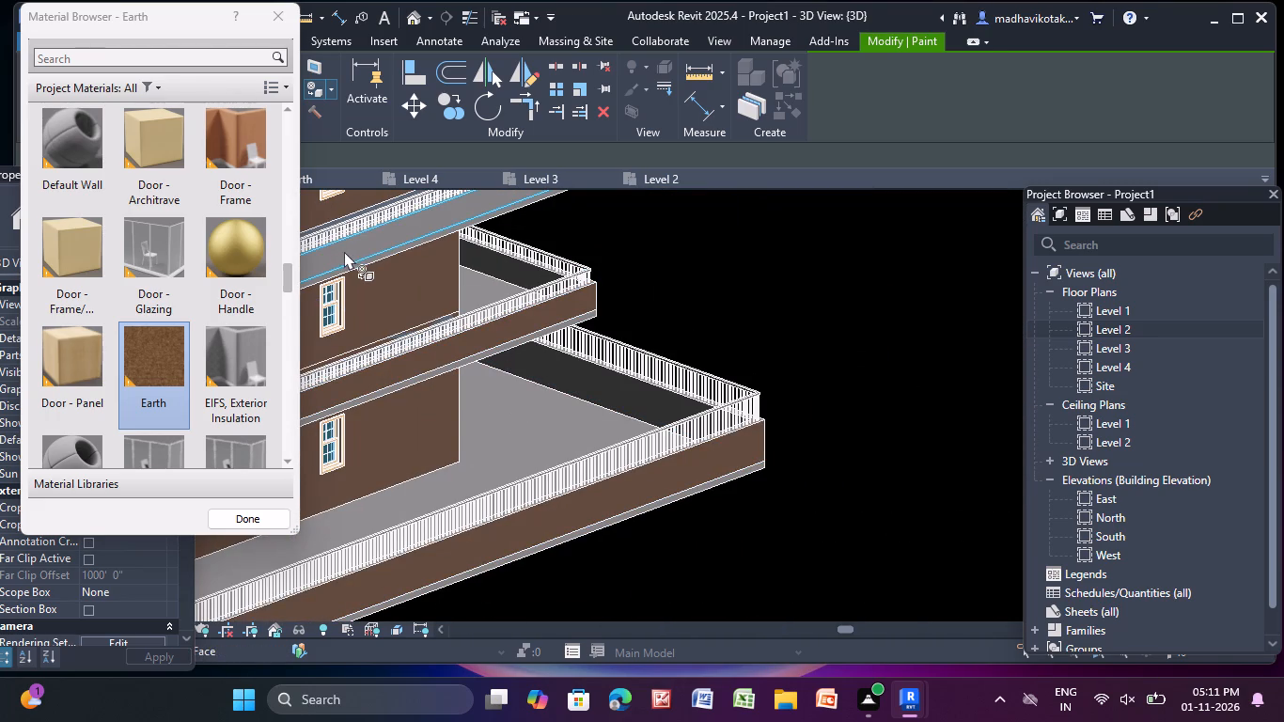
{"action": "left_click", "coordinate": [344, 251]}
Examine the painted exterior from the front and the adjoining right side.
{"action": "scroll", "coordinate": [563, 298], "scroll_direction": "down", "scroll_amount": 2}
{"action": "middle_click_drag", "start_coordinate": [688, 325], "coordinate": [501, 405], "text": "shift"}
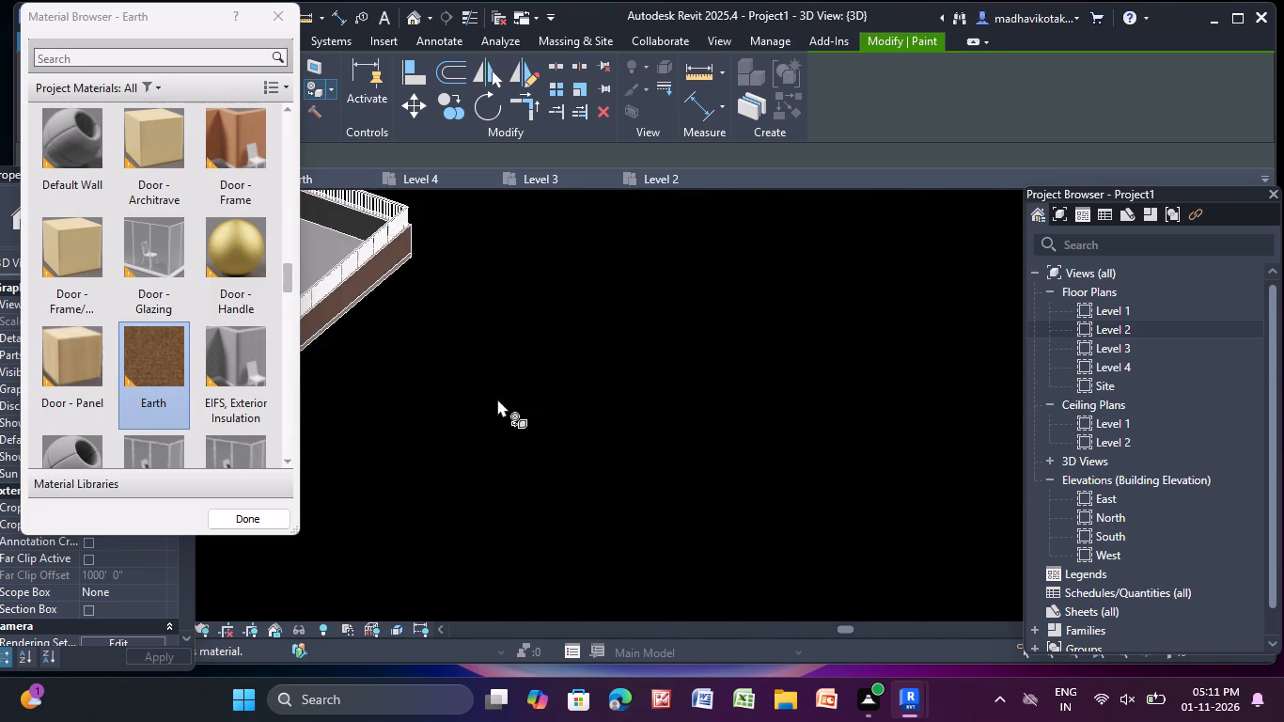
{"action": "scroll", "coordinate": [497, 398], "scroll_direction": "down", "scroll_amount": 4}
{"action": "middle_click_drag", "start_coordinate": [497, 397], "coordinate": [759, 383]}
{"action": "middle_click_drag", "start_coordinate": [742, 410], "coordinate": [597, 262], "text": "shift"}
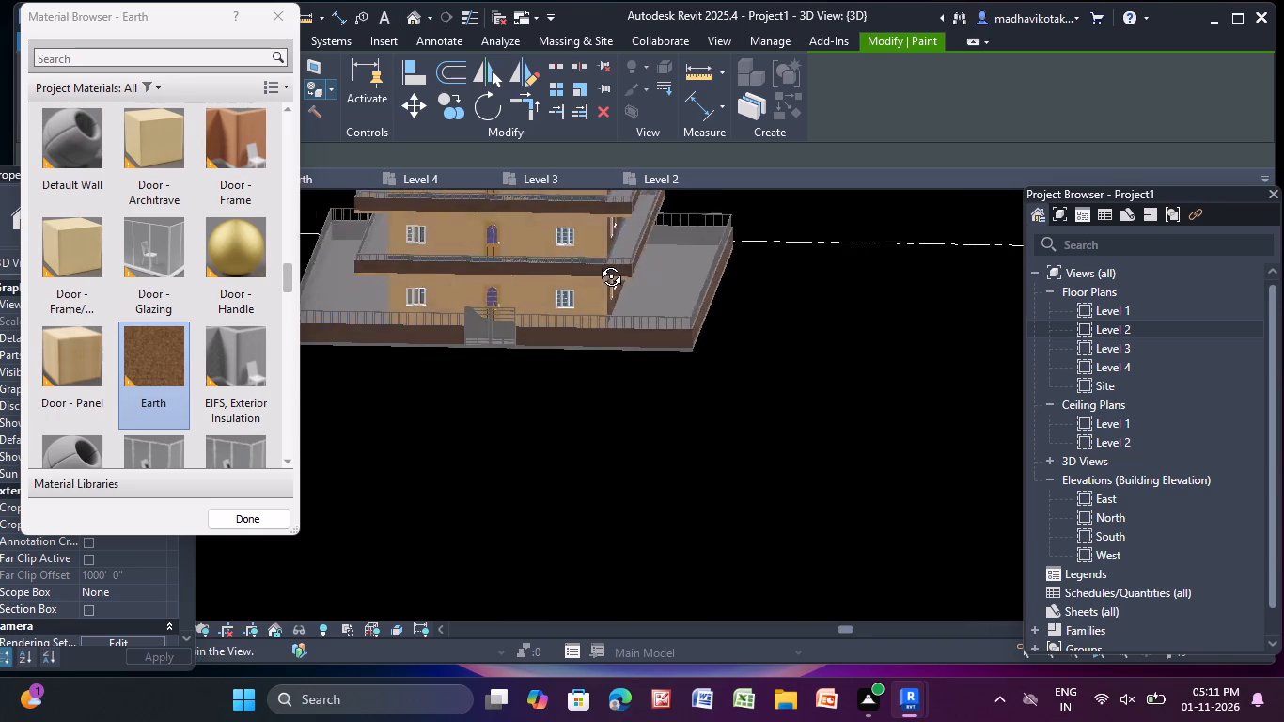
{"action": "middle_click_drag", "start_coordinate": [597, 262], "coordinate": [596, 248], "text": "shift"}
{"action": "scroll", "coordinate": [596, 248], "scroll_direction": "up", "scroll_amount": 1, "text": "shift"}
{"action": "middle_click_drag", "start_coordinate": [585, 250], "coordinate": [580, 409]}
{"action": "middle_click_drag", "start_coordinate": [581, 404], "coordinate": [557, 363], "text": "shift"}
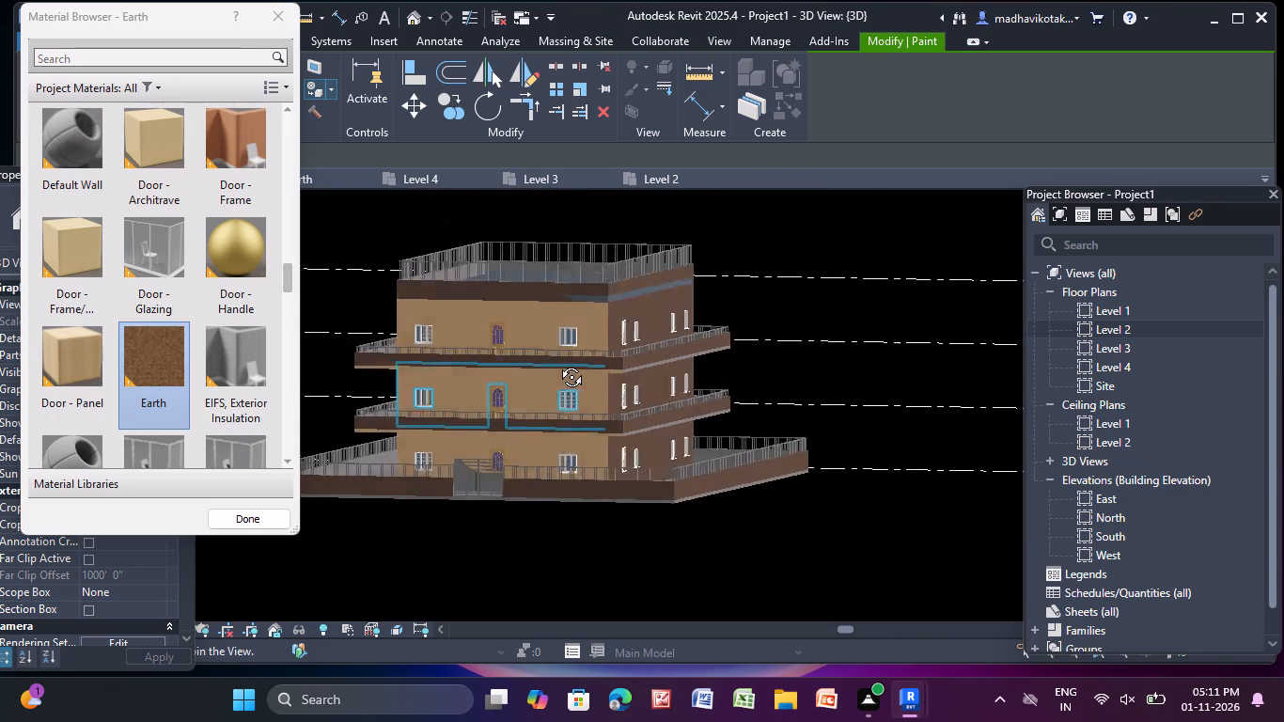
{"action": "middle_click_drag", "start_coordinate": [557, 363], "coordinate": [587, 354], "text": "shift"}
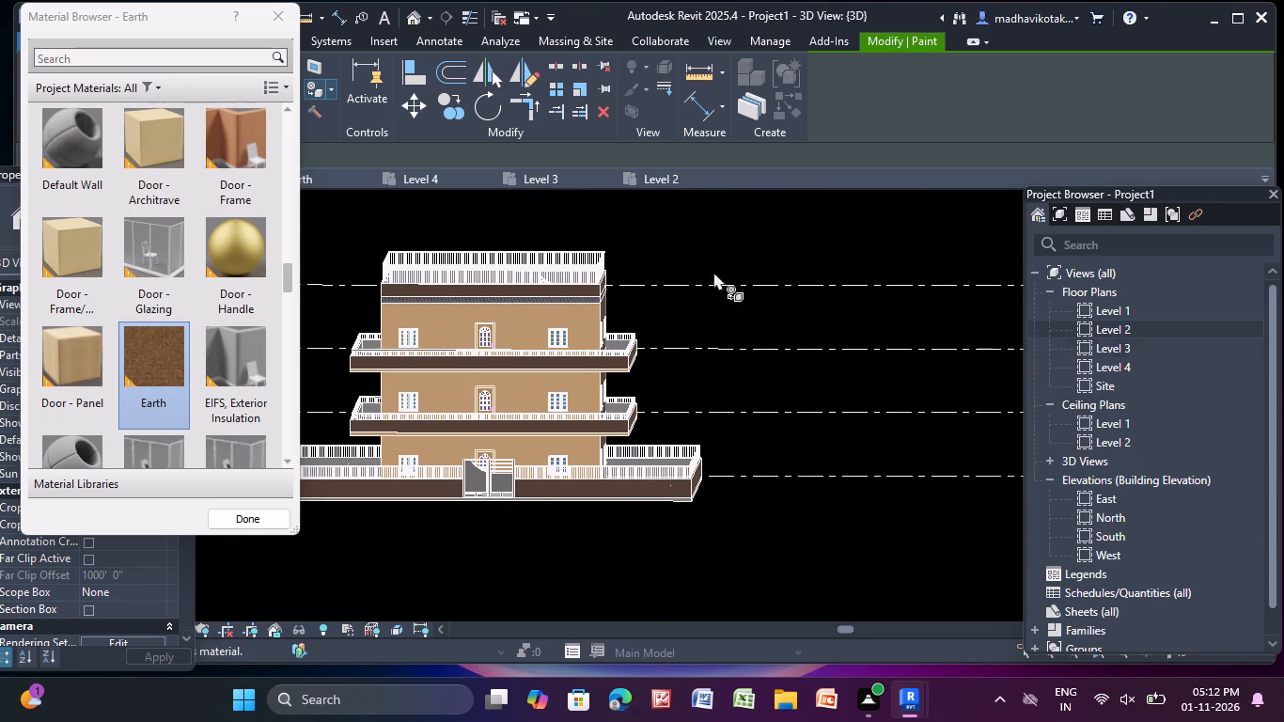
Paint the ground-level floor surface around the building with the Grass material.
{"action": "scroll", "coordinate": [194, 239], "scroll_direction": "up", "scroll_amount": 2}
{"action": "scroll", "coordinate": [206, 311], "scroll_direction": "down", "scroll_amount": 2}
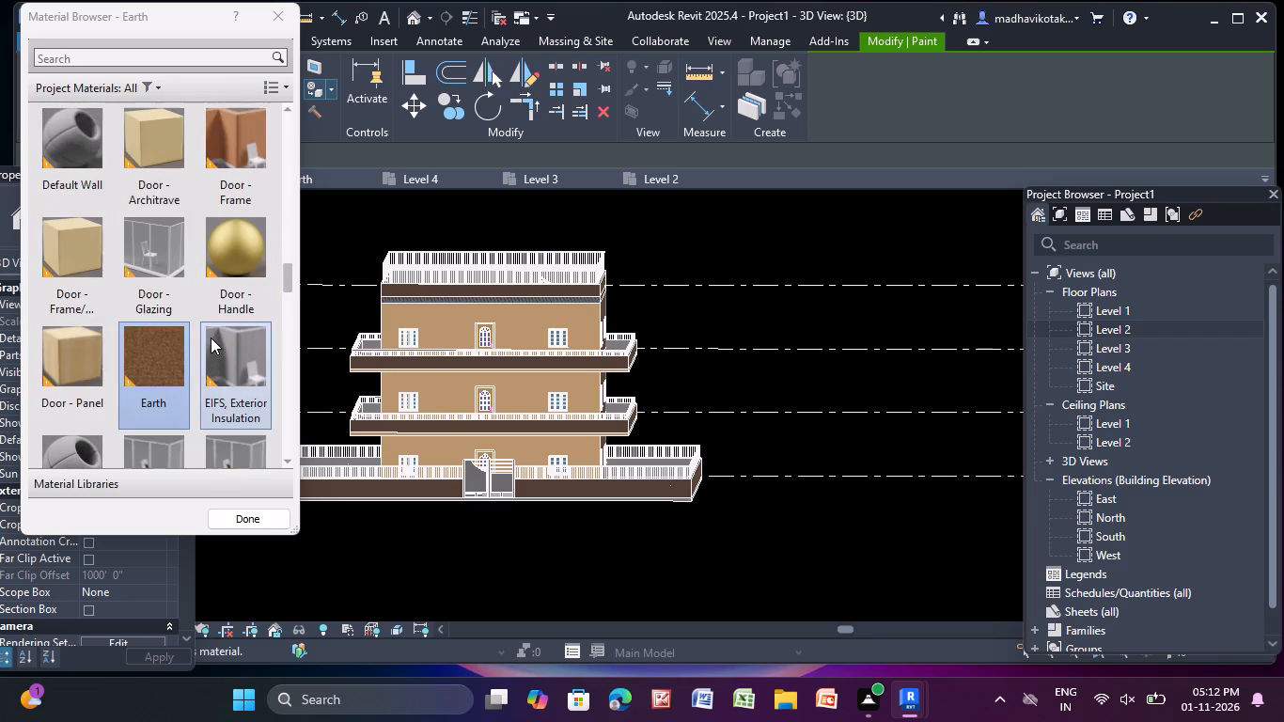
{"action": "scroll", "coordinate": [170, 326], "scroll_direction": "down", "scroll_amount": 8}
{"action": "scroll", "coordinate": [173, 329], "scroll_direction": "up", "scroll_amount": 3}
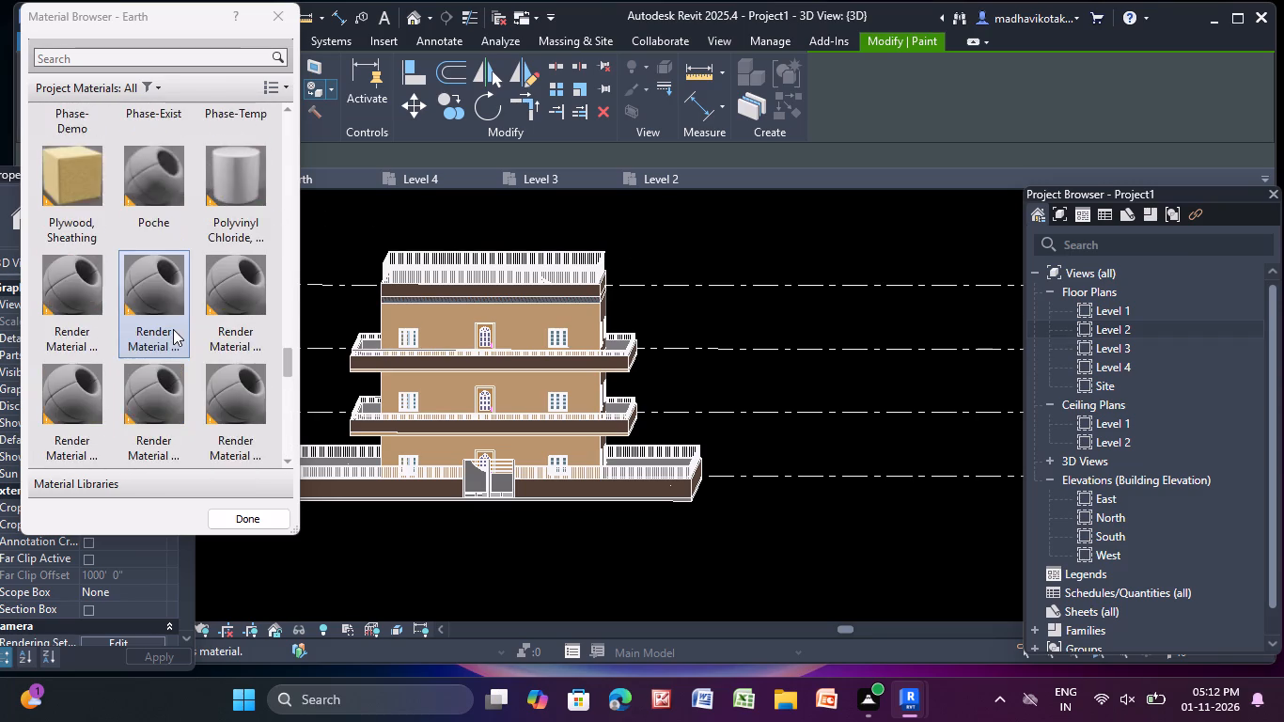
{"action": "scroll", "coordinate": [173, 329], "scroll_direction": "up", "scroll_amount": 13}
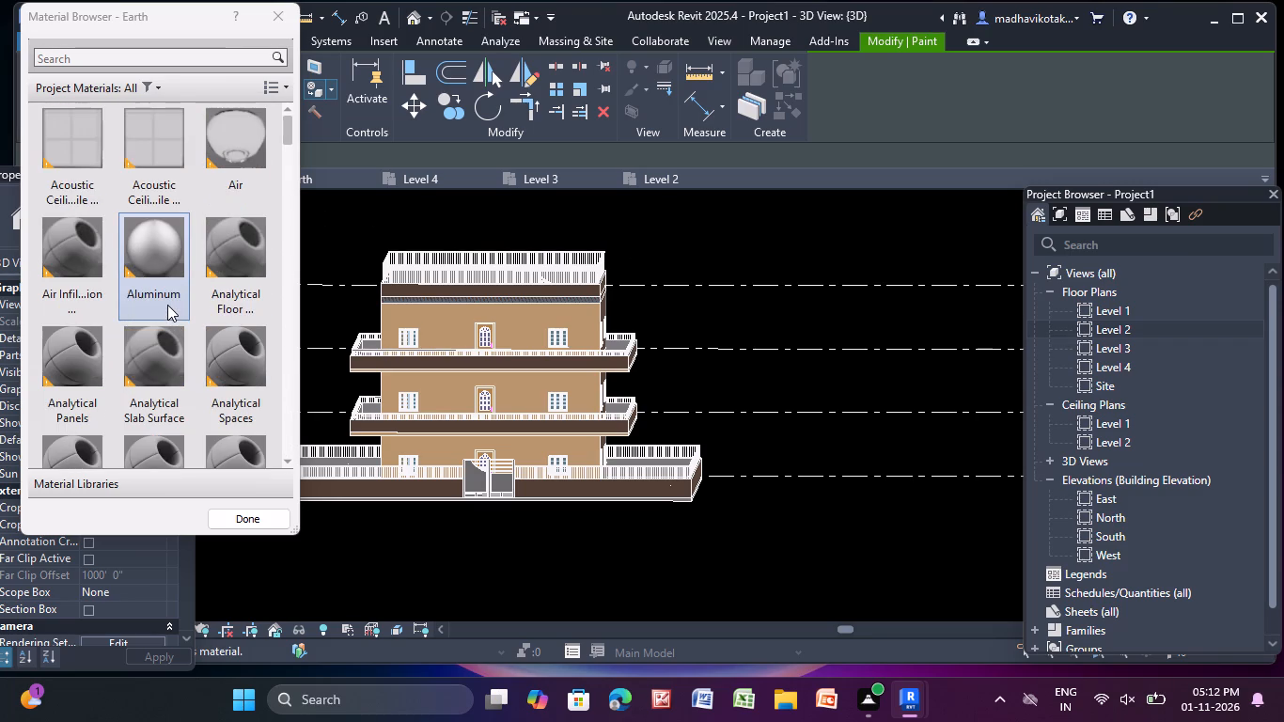
{"action": "scroll", "coordinate": [167, 305], "scroll_direction": "up", "scroll_amount": 2}
{"action": "scroll", "coordinate": [162, 301], "scroll_direction": "down", "scroll_amount": 6}
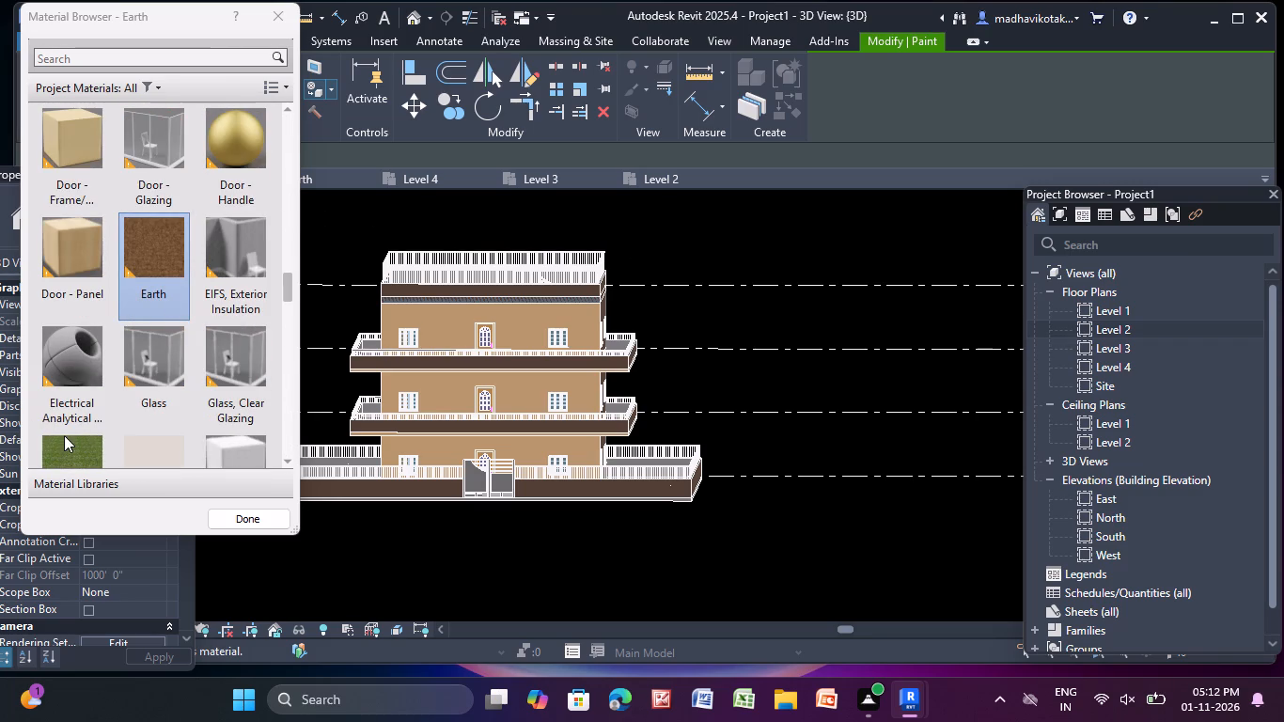
{"action": "left_click", "coordinate": [71, 402]}
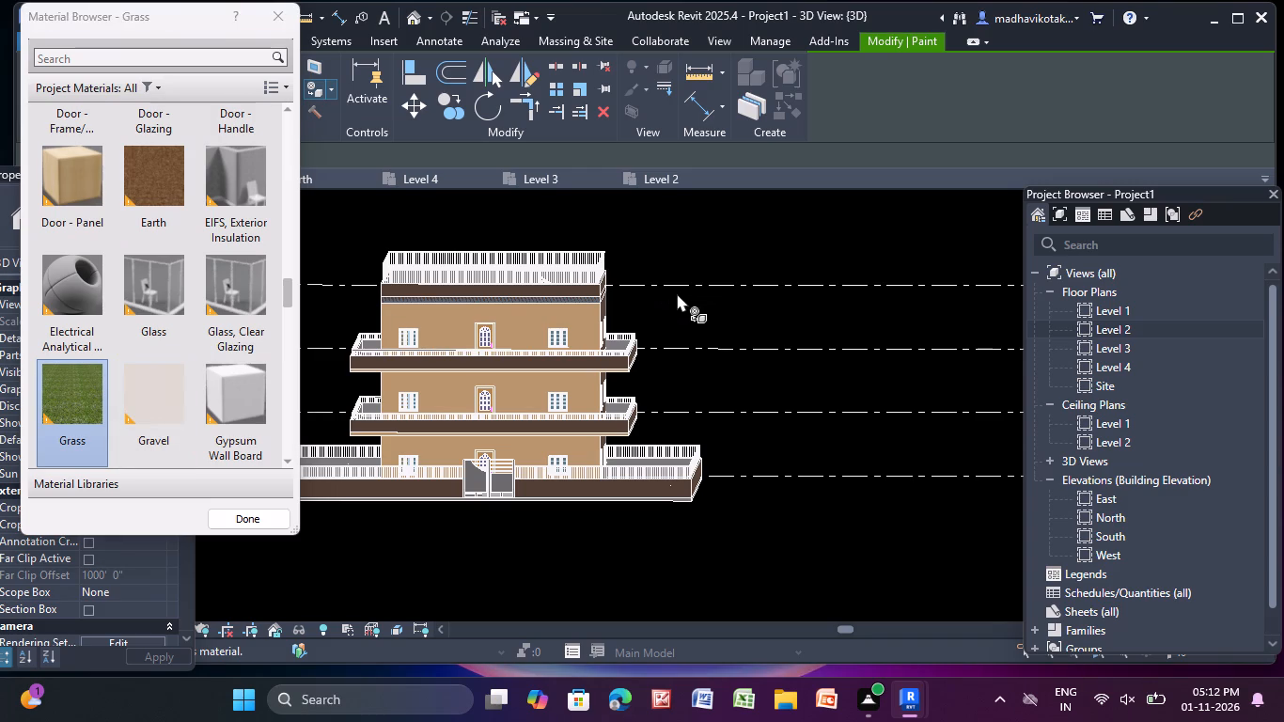
{"action": "middle_click_drag", "start_coordinate": [619, 448], "coordinate": [603, 501]}
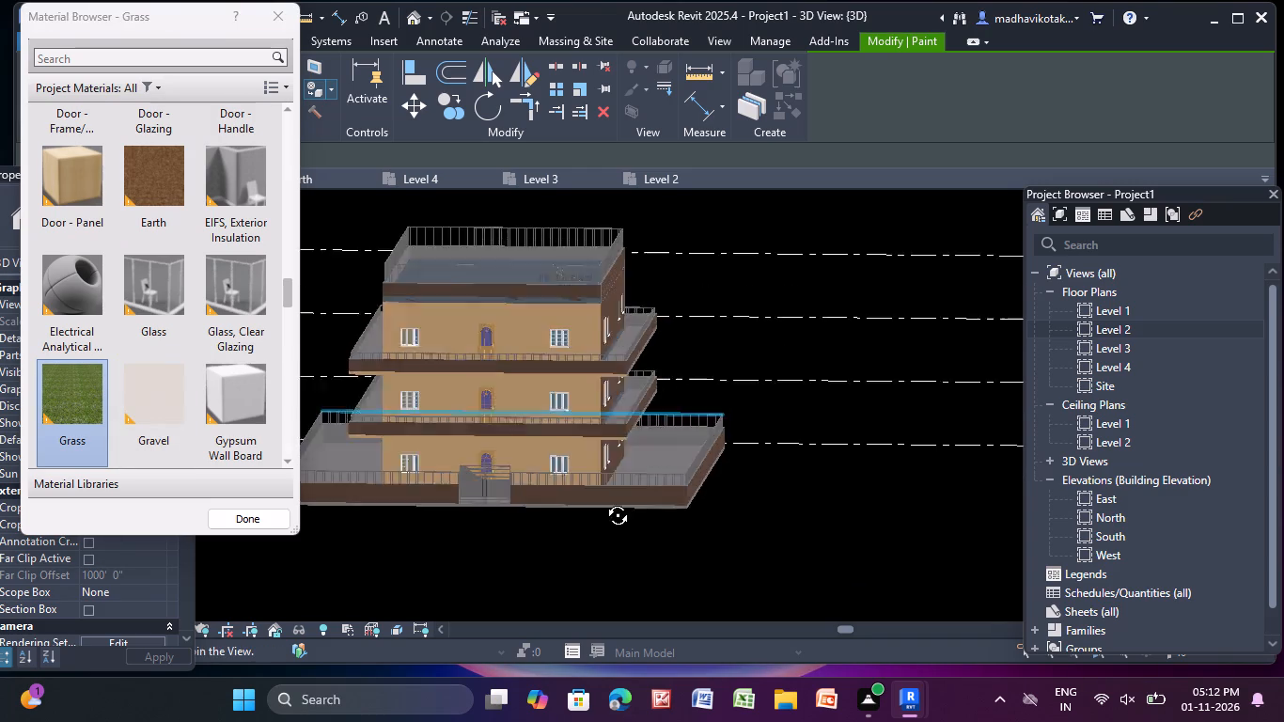
{"action": "middle_click_drag", "start_coordinate": [603, 501], "coordinate": [550, 589]}
{"action": "scroll", "coordinate": [642, 460], "scroll_direction": "up", "scroll_amount": 5}
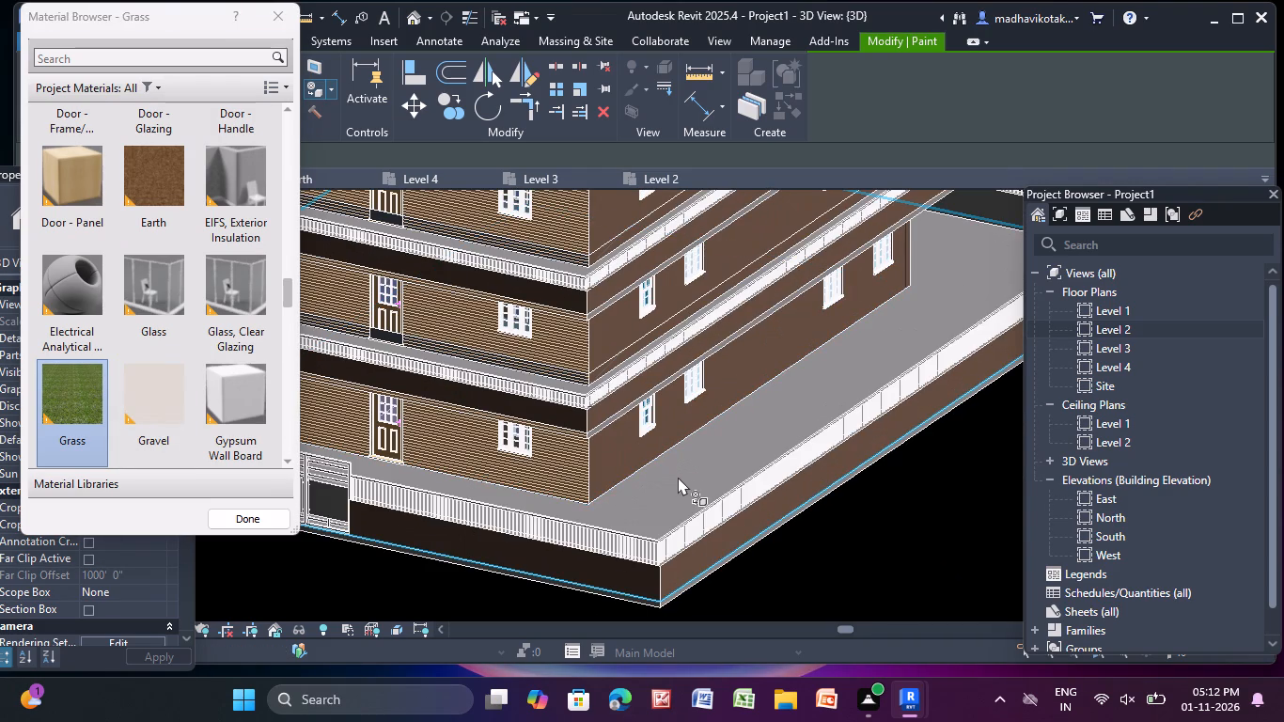
{"action": "left_click", "coordinate": [678, 477]}
Paint the floor surfaces of both balconies with Grass.
{"action": "middle_click_drag", "start_coordinate": [601, 470], "coordinate": [671, 444]}
{"action": "scroll", "coordinate": [646, 345], "scroll_direction": "up", "scroll_amount": 3}
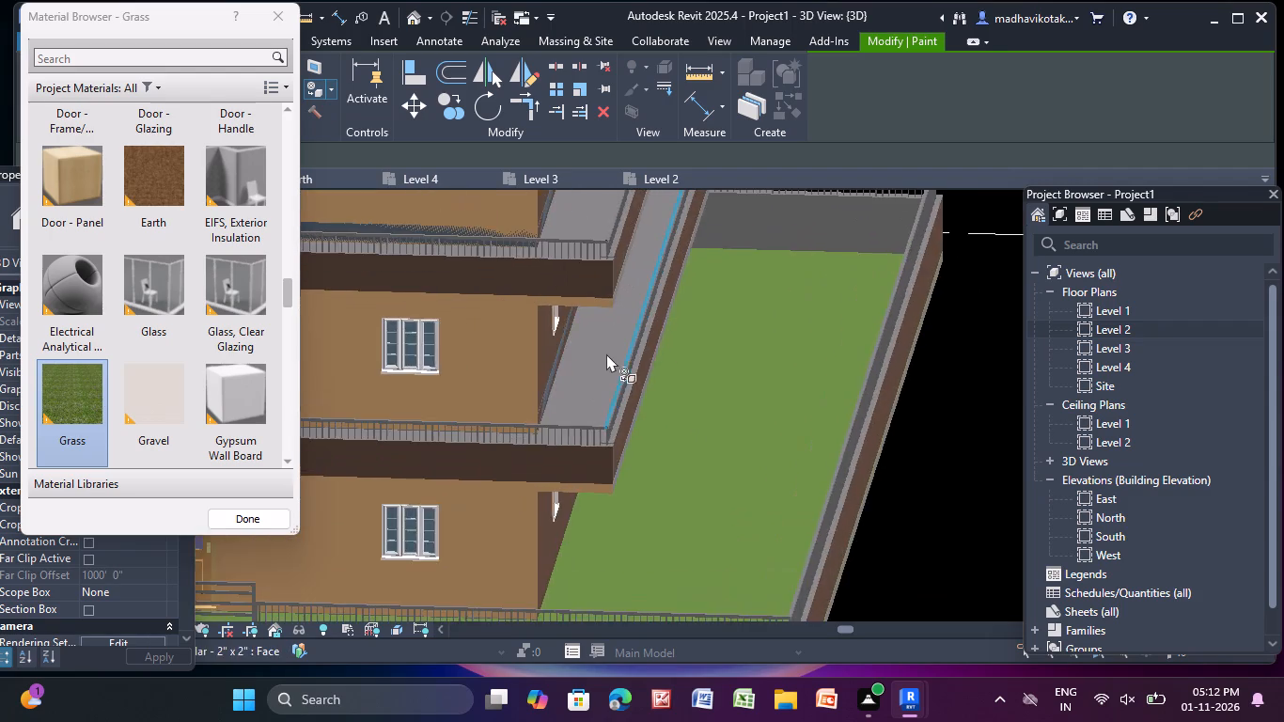
{"action": "scroll", "coordinate": [596, 353], "scroll_direction": "up", "scroll_amount": 6}
{"action": "left_click", "coordinate": [595, 348]}
{"action": "middle_click_drag", "start_coordinate": [593, 359], "coordinate": [606, 721]}
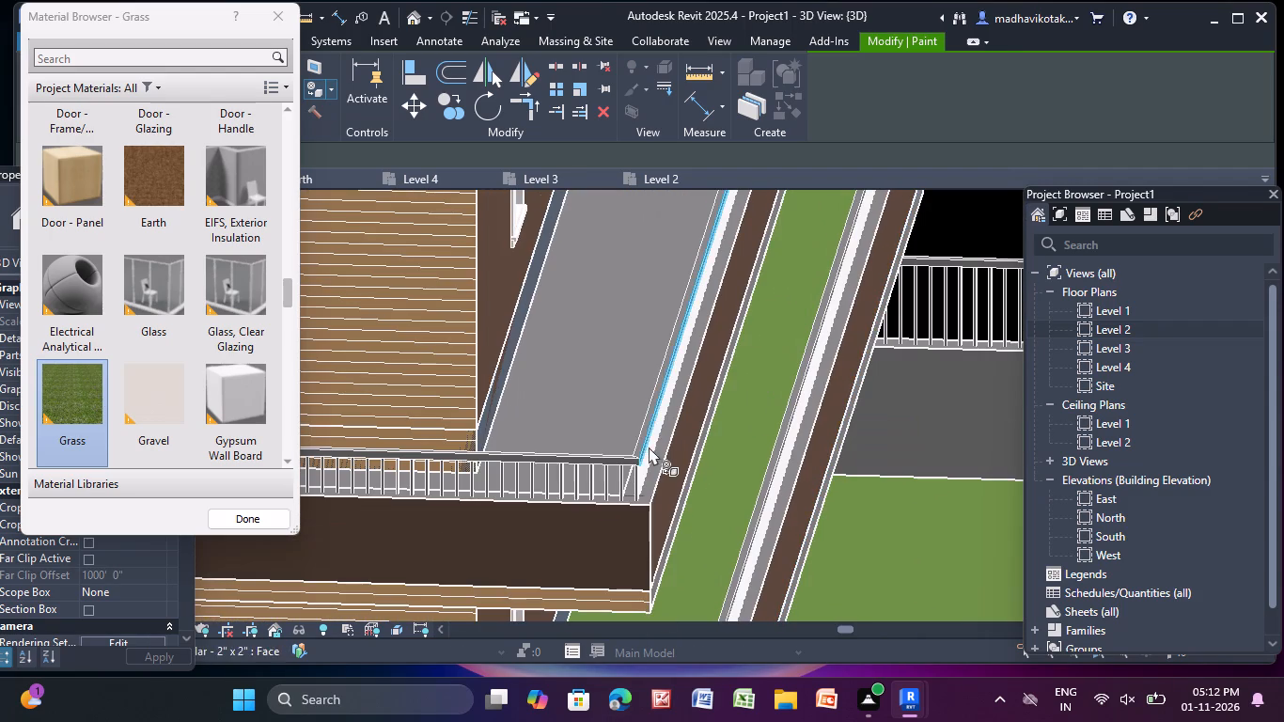
{"action": "left_click", "coordinate": [572, 355]}
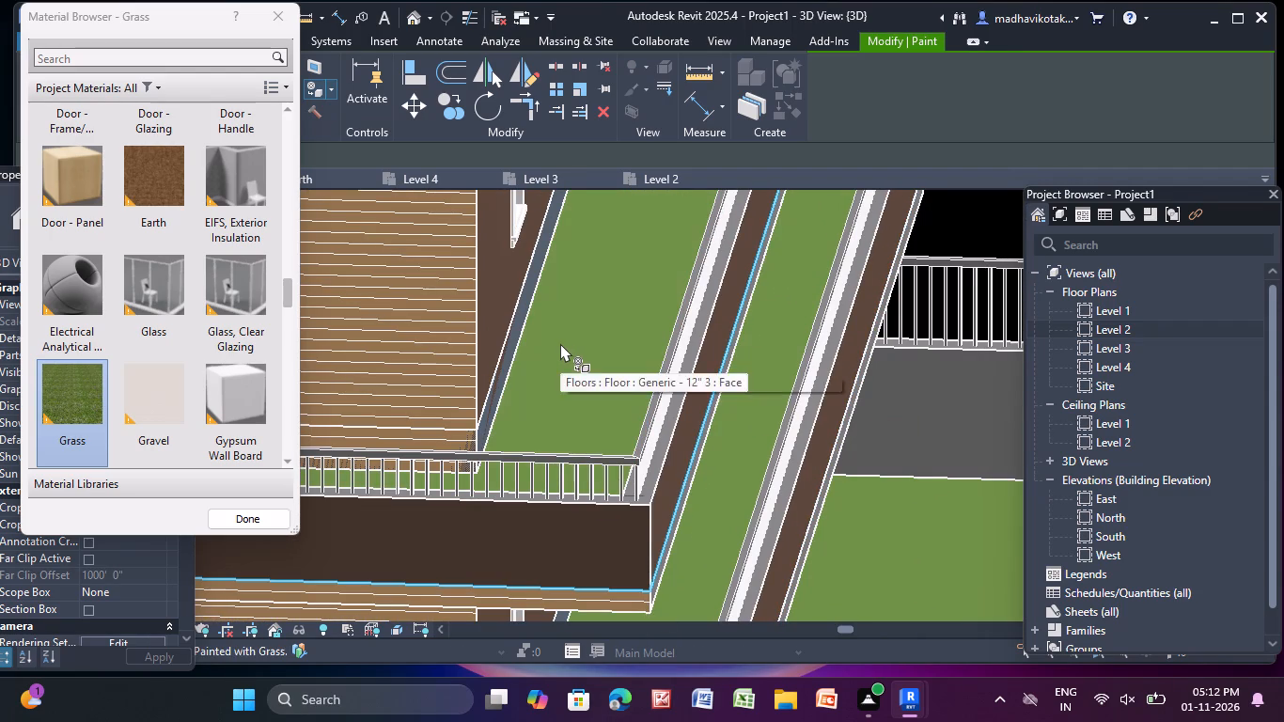
Paint the inner face of the upper balcony's rear parapet with the Default Mass O... material.
{"action": "scroll", "coordinate": [559, 343], "scroll_direction": "down", "scroll_amount": 7}
{"action": "scroll", "coordinate": [920, 424], "scroll_direction": "down", "scroll_amount": 4}
{"action": "middle_click_drag", "start_coordinate": [913, 529], "coordinate": [920, 465]}
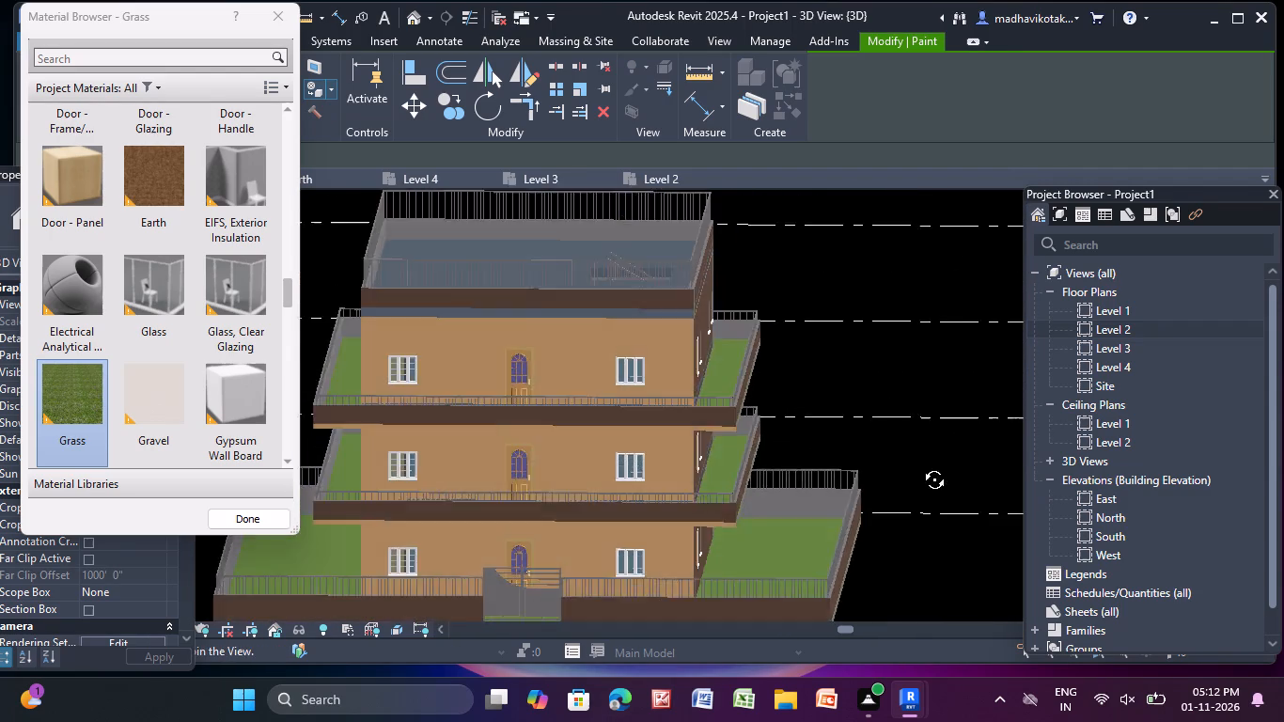
{"action": "middle_click_drag", "start_coordinate": [920, 465], "coordinate": [926, 466]}
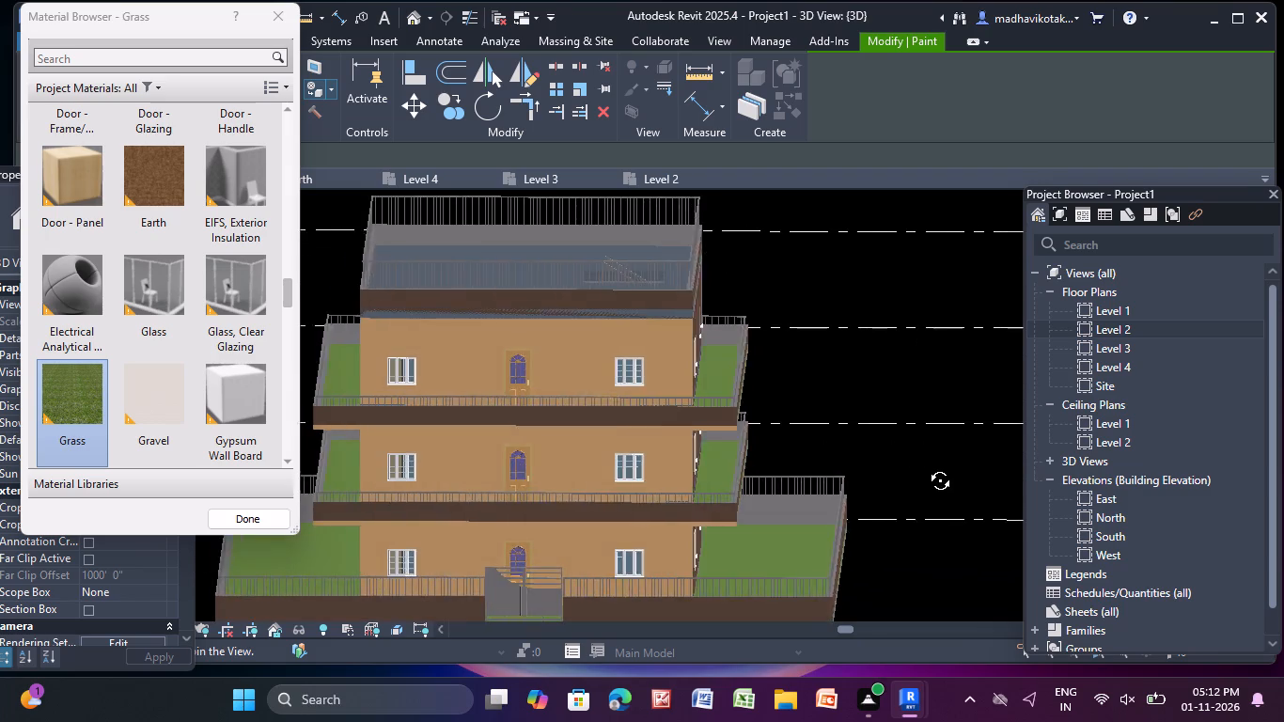
{"action": "middle_click_drag", "start_coordinate": [926, 466], "coordinate": [812, 592]}
{"action": "middle_click_drag", "start_coordinate": [825, 515], "coordinate": [382, 620]}
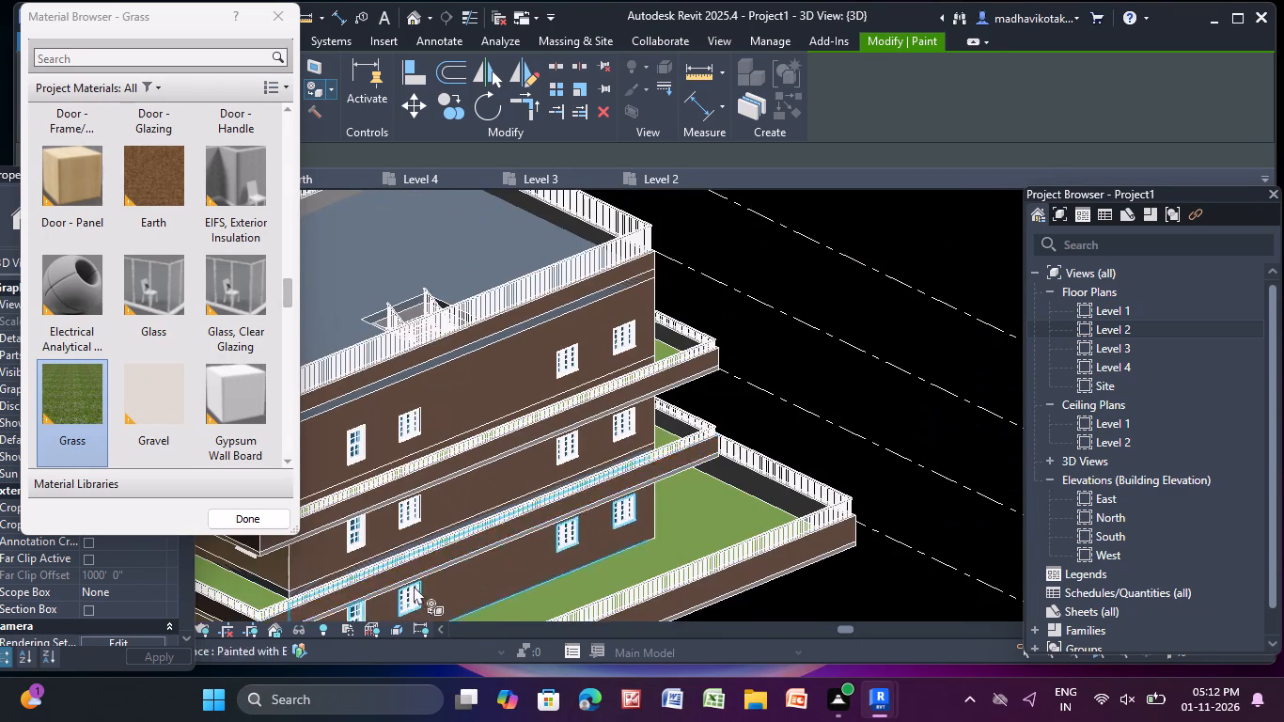
{"action": "scroll", "coordinate": [627, 446], "scroll_direction": "up", "scroll_amount": 1}
{"action": "scroll", "coordinate": [609, 495], "scroll_direction": "down", "scroll_amount": 3}
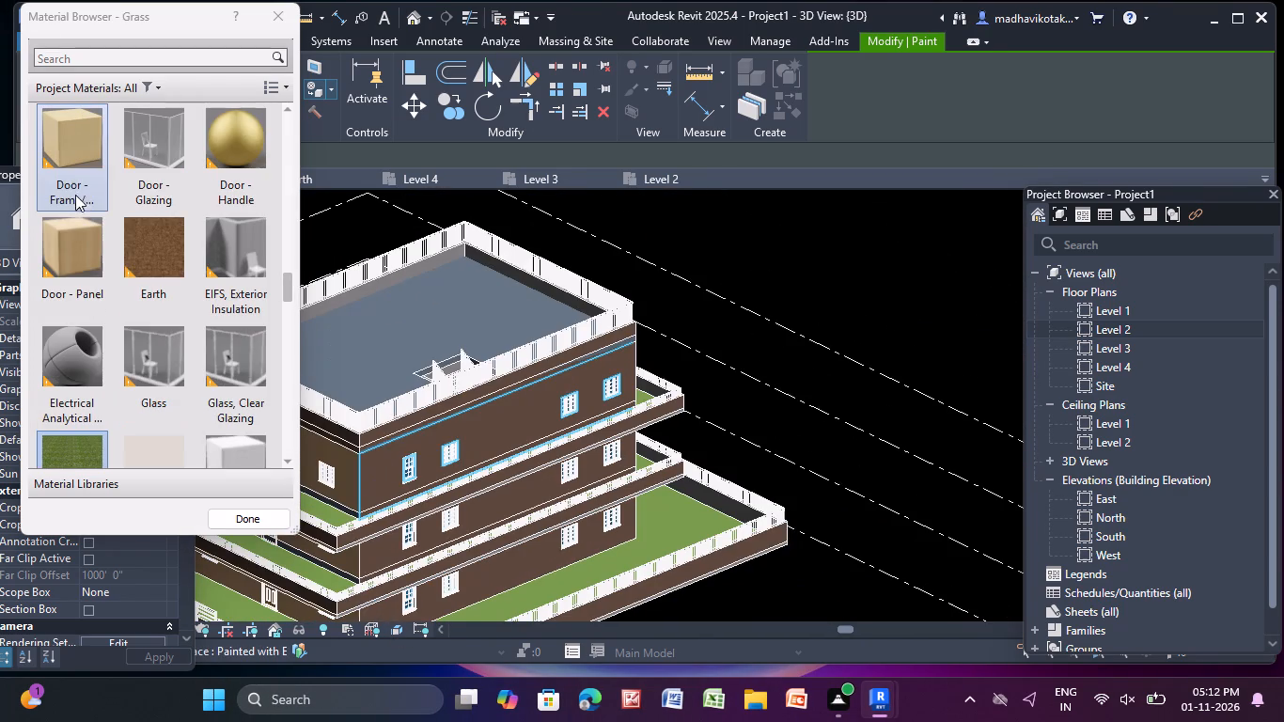
{"action": "scroll", "coordinate": [93, 166], "scroll_direction": "up", "scroll_amount": 1}
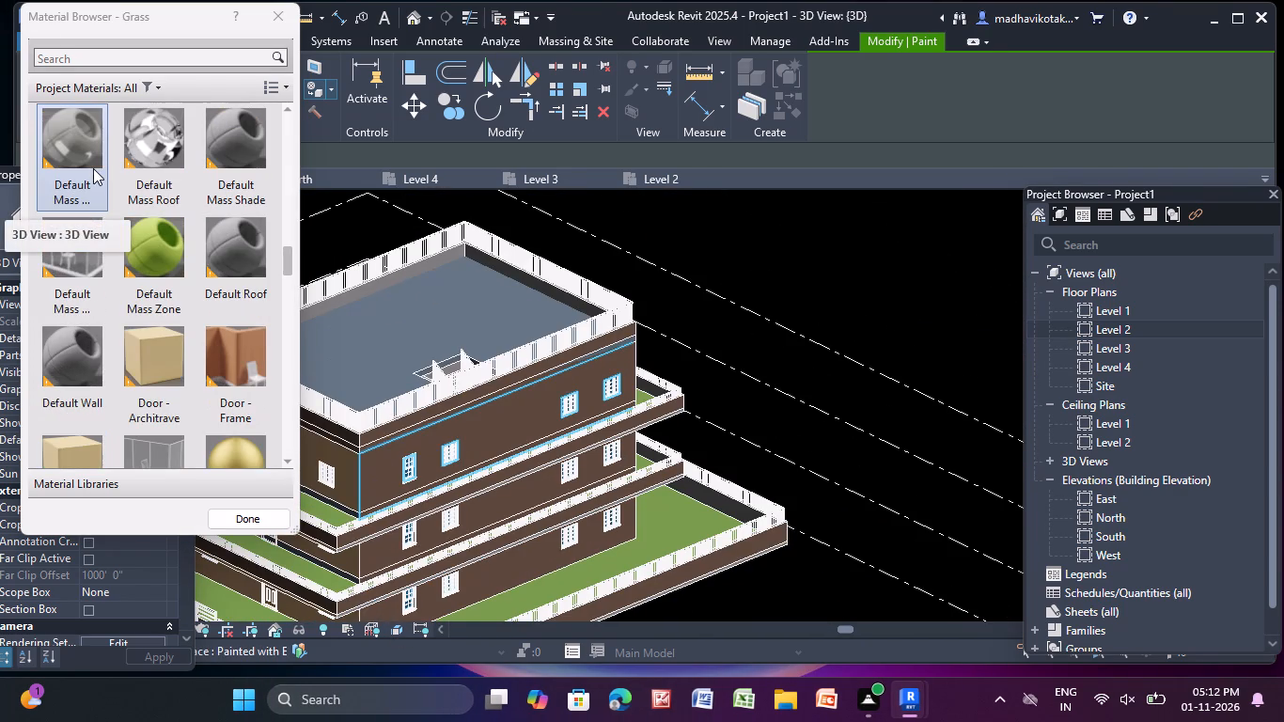
{"action": "left_click", "coordinate": [86, 167]}
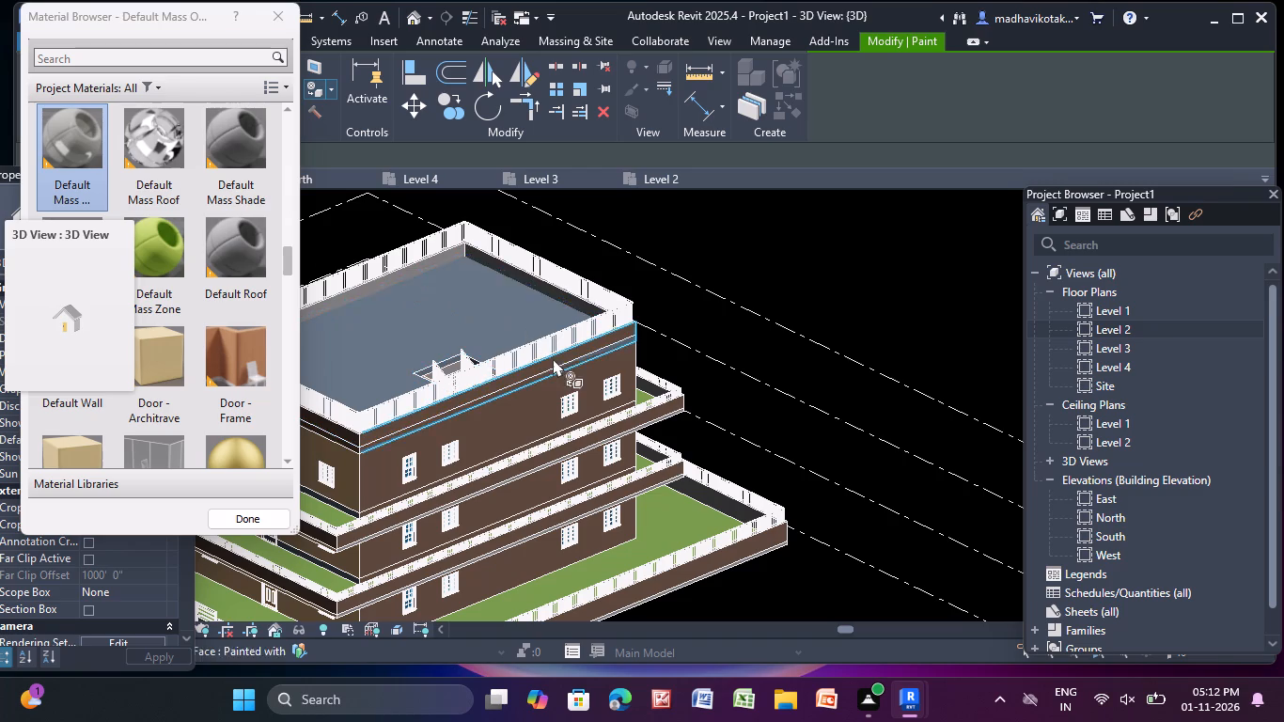
{"action": "middle_click_drag", "start_coordinate": [582, 454], "coordinate": [561, 508]}
{"action": "scroll", "coordinate": [648, 376], "scroll_direction": "up", "scroll_amount": 8}
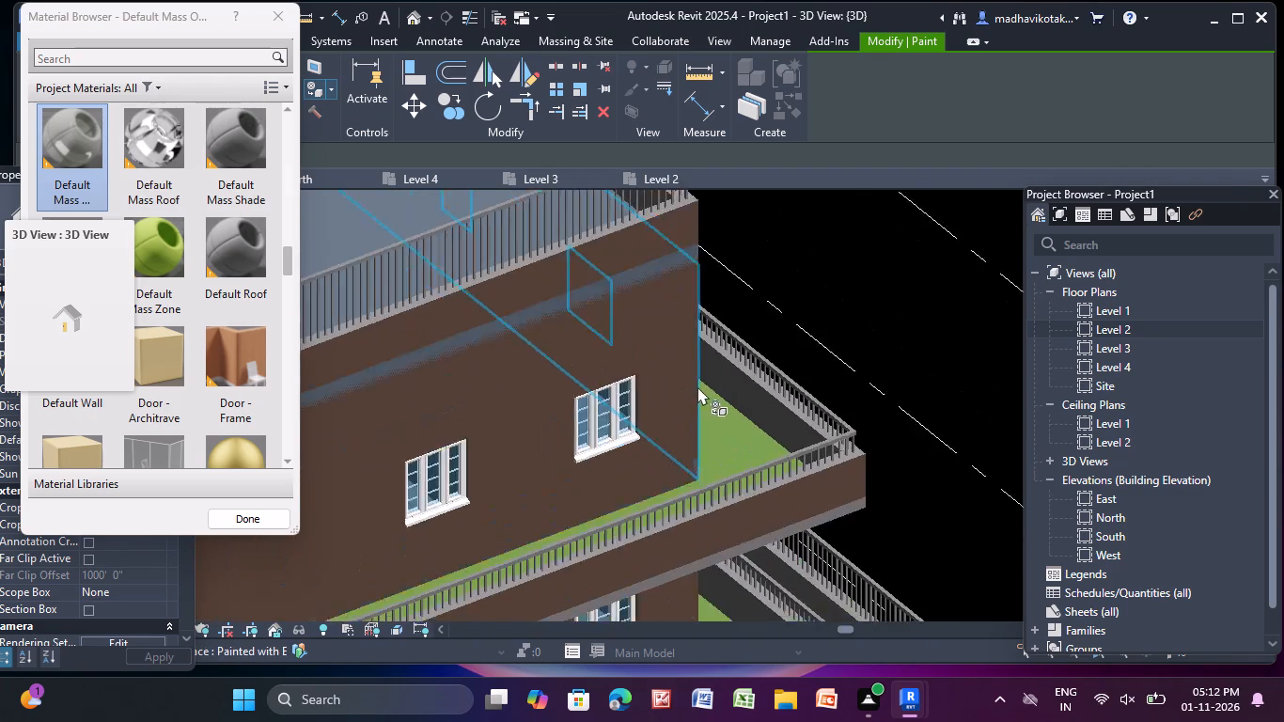
{"action": "scroll", "coordinate": [697, 386], "scroll_direction": "up", "scroll_amount": 10}
{"action": "left_click", "coordinate": [720, 438]}
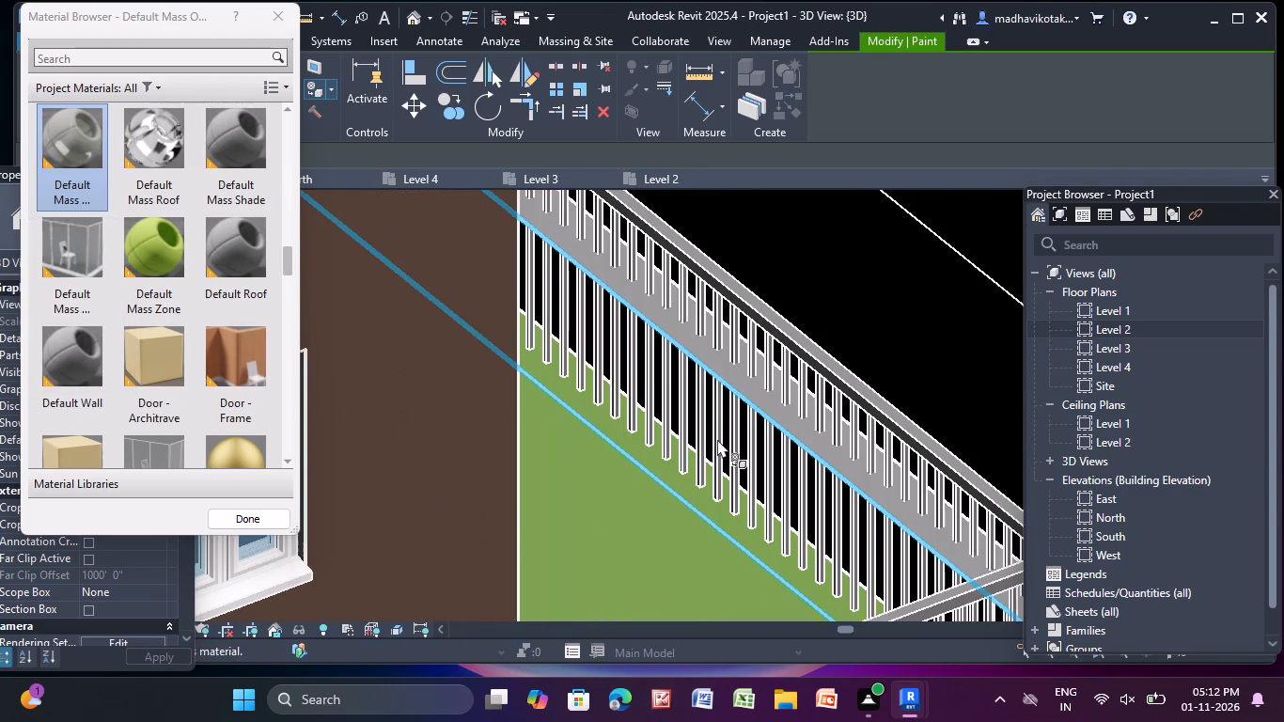
Paint the inner face of the upper balcony's parapet on the building's right side with the same Default Mass O... material.
{"action": "scroll", "coordinate": [699, 432], "scroll_direction": "down", "scroll_amount": 6}
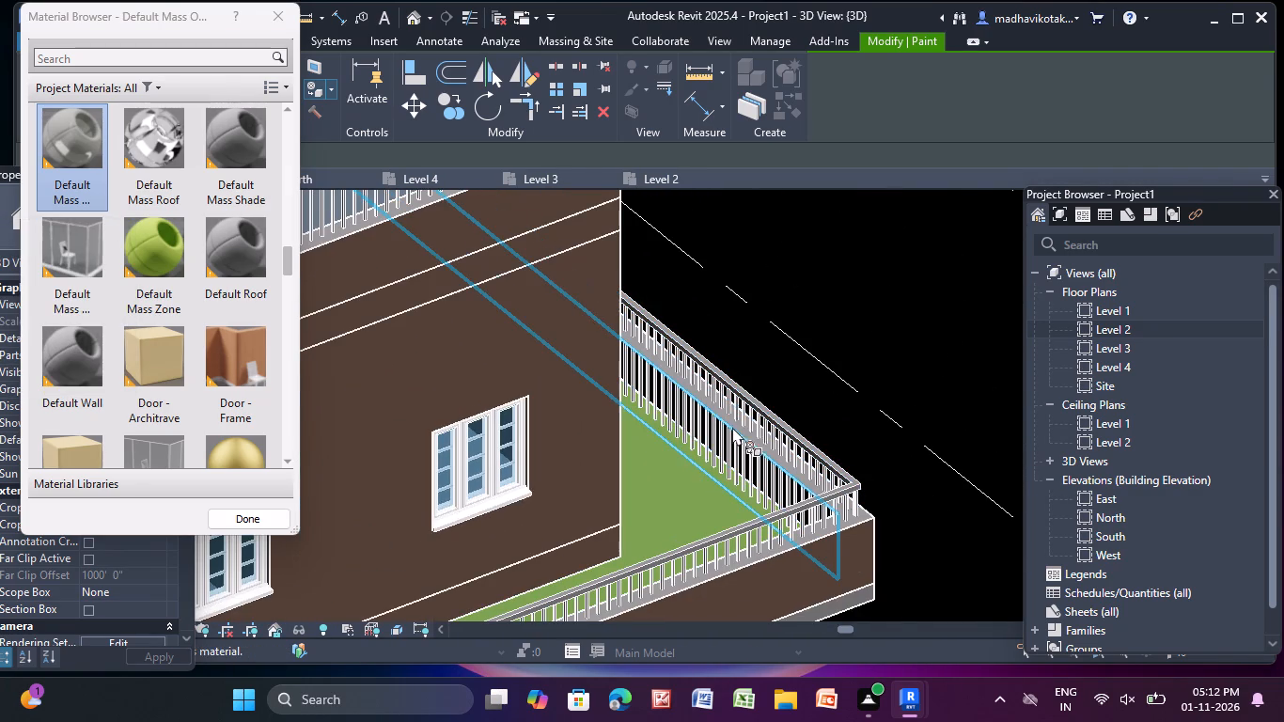
{"action": "middle_click_drag", "start_coordinate": [728, 432], "coordinate": [666, 479]}
{"action": "scroll", "coordinate": [665, 479], "scroll_direction": "down", "scroll_amount": 3}
{"action": "middle_click_drag", "start_coordinate": [663, 474], "coordinate": [678, 384]}
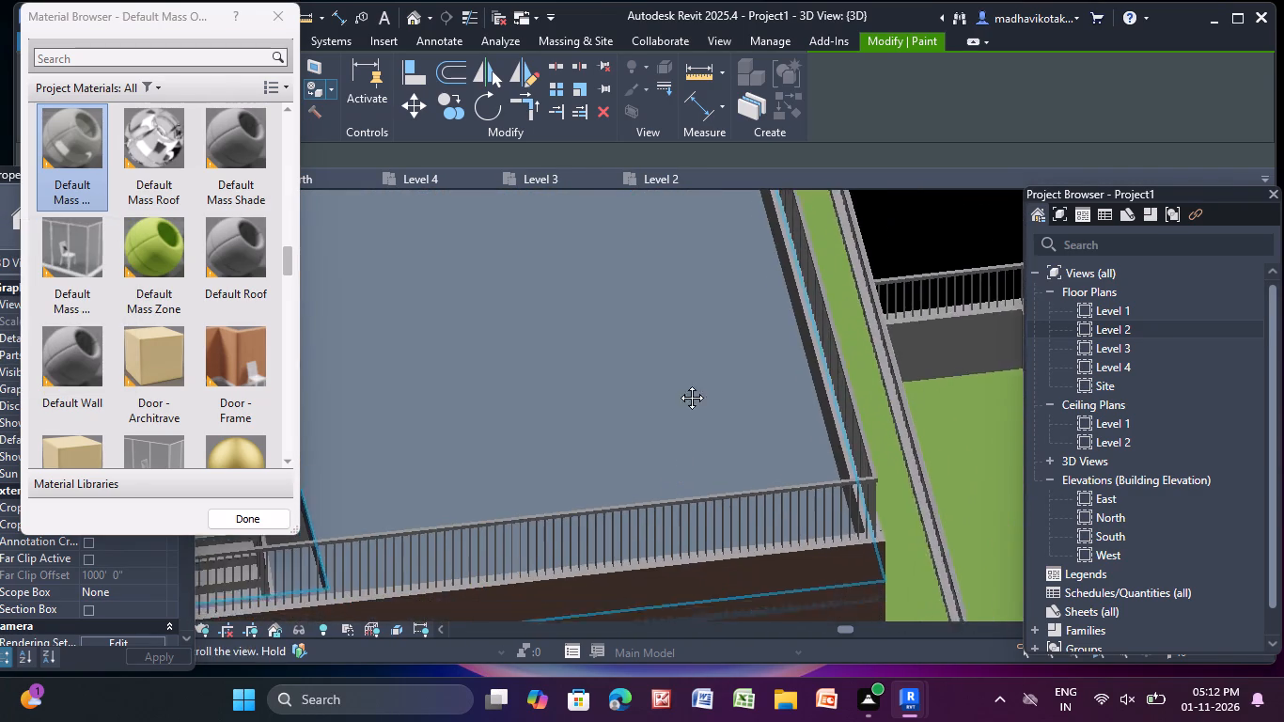
{"action": "middle_click_drag", "start_coordinate": [678, 384], "coordinate": [638, 172]}
{"action": "middle_click_drag", "start_coordinate": [572, 532], "coordinate": [679, 488]}
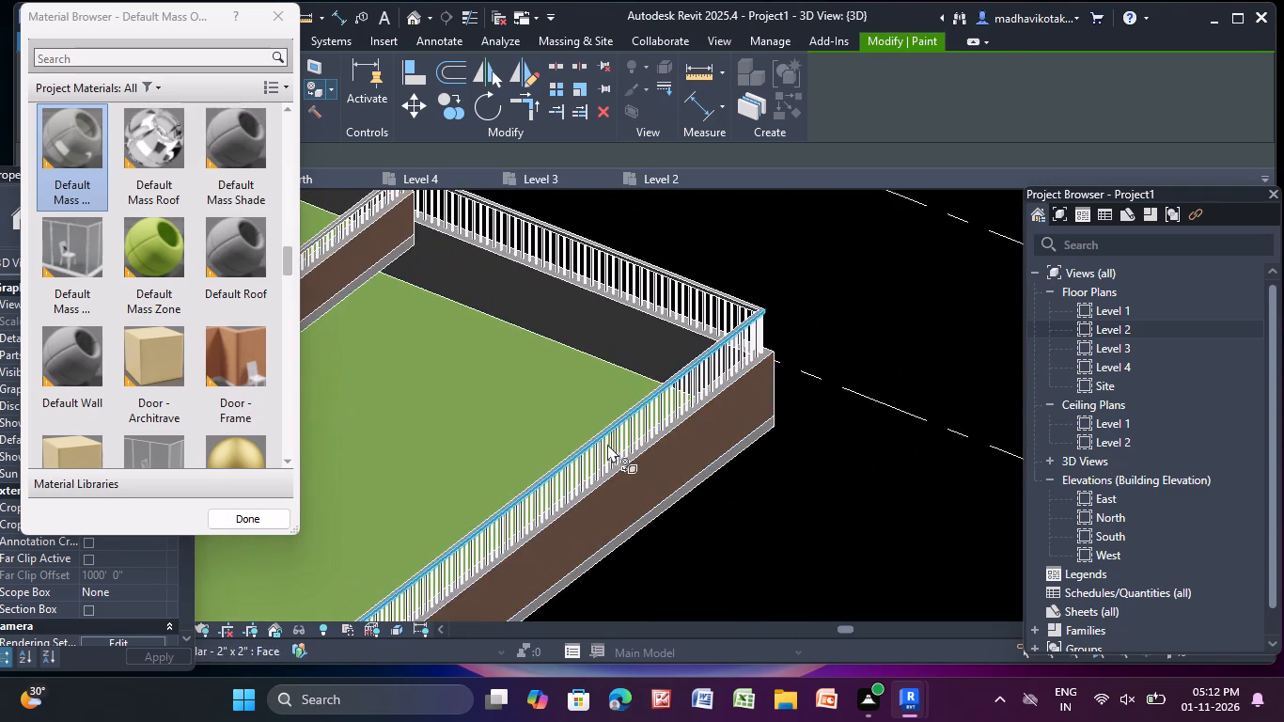
{"action": "middle_click_drag", "start_coordinate": [607, 444], "coordinate": [739, 427]}
{"action": "scroll", "coordinate": [599, 377], "scroll_direction": "down", "scroll_amount": 3}
{"action": "middle_click_drag", "start_coordinate": [598, 379], "coordinate": [853, 438]}
{"action": "middle_click_drag", "start_coordinate": [796, 468], "coordinate": [806, 471]}
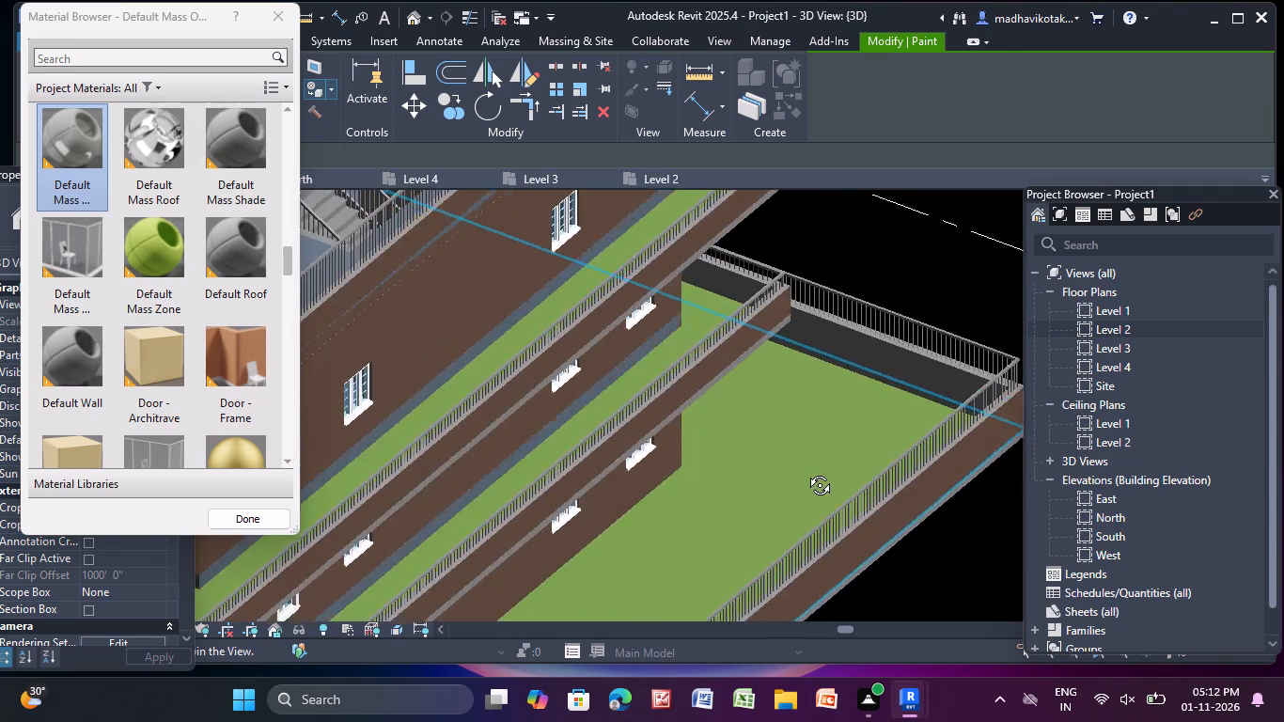
{"action": "middle_click_drag", "start_coordinate": [806, 471], "coordinate": [845, 449]}
{"action": "middle_click_drag", "start_coordinate": [554, 439], "coordinate": [811, 401]}
{"action": "scroll", "coordinate": [701, 414], "scroll_direction": "down", "scroll_amount": 2}
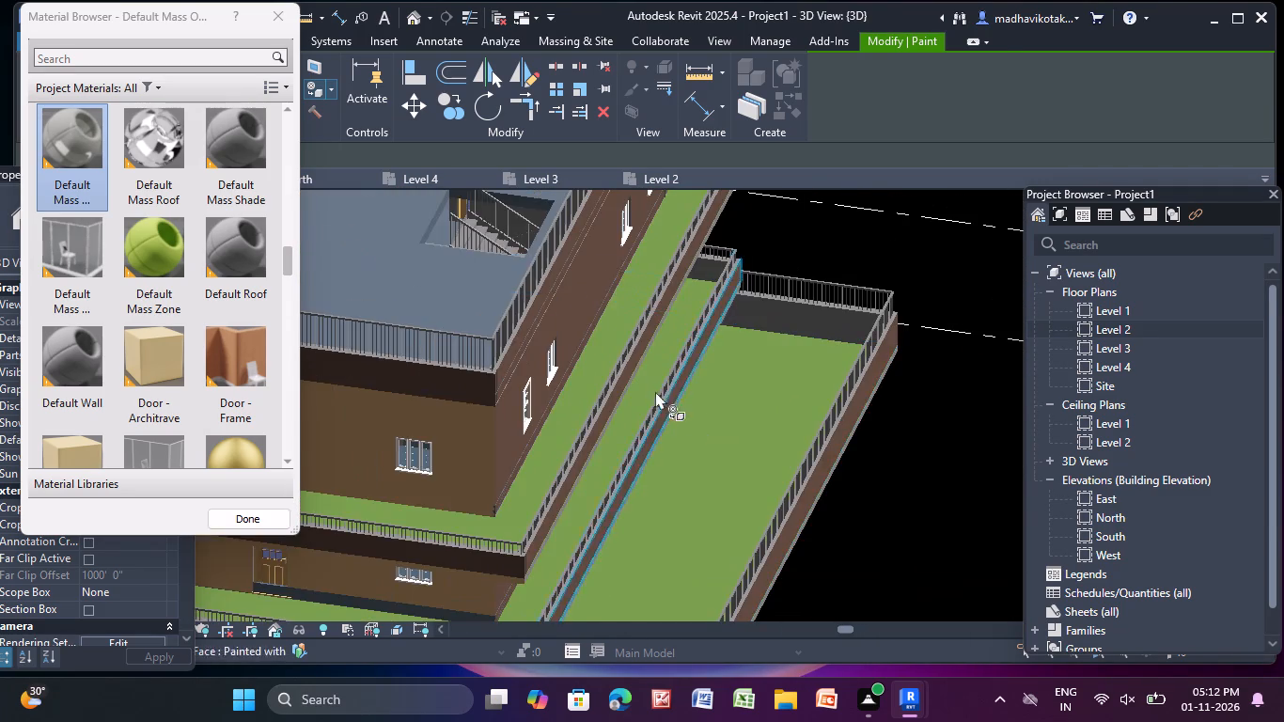
{"action": "middle_click_drag", "start_coordinate": [703, 402], "coordinate": [698, 521]}
{"action": "middle_click_drag", "start_coordinate": [643, 432], "coordinate": [656, 432]}
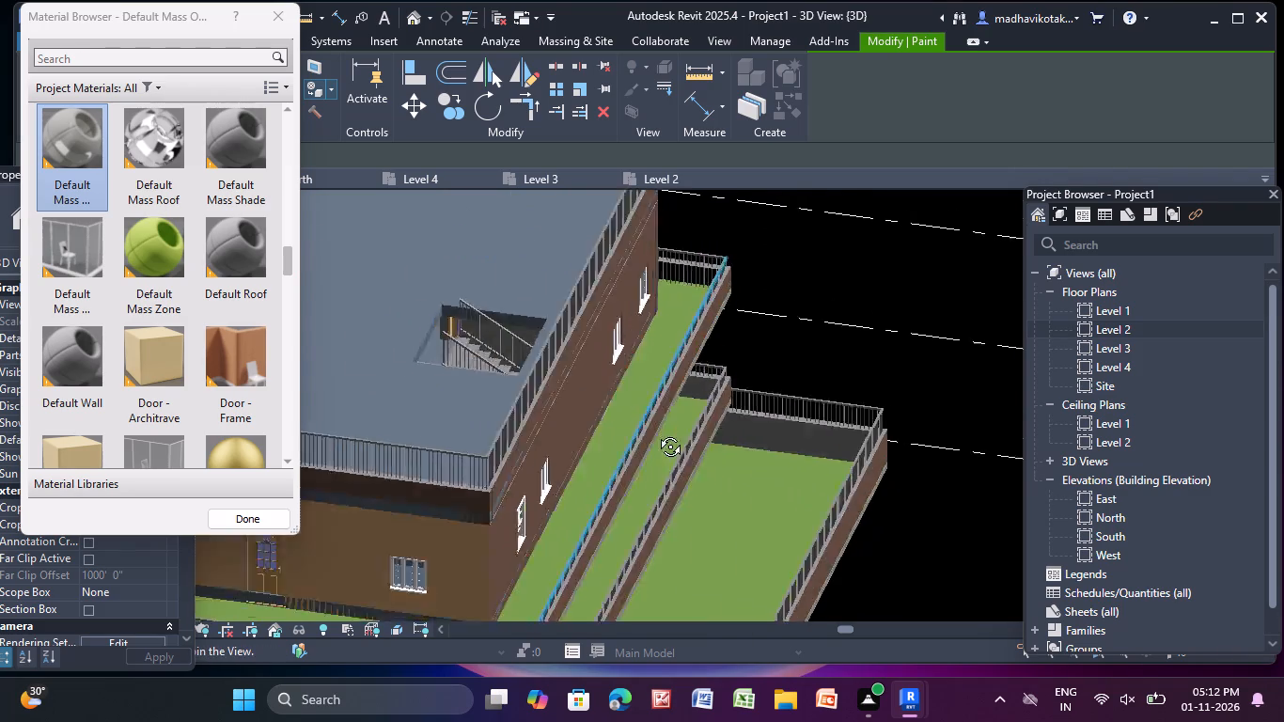
{"action": "middle_click_drag", "start_coordinate": [656, 432], "coordinate": [740, 412]}
{"action": "middle_click_drag", "start_coordinate": [650, 448], "coordinate": [811, 208]}
{"action": "scroll", "coordinate": [681, 334], "scroll_direction": "up", "scroll_amount": 8}
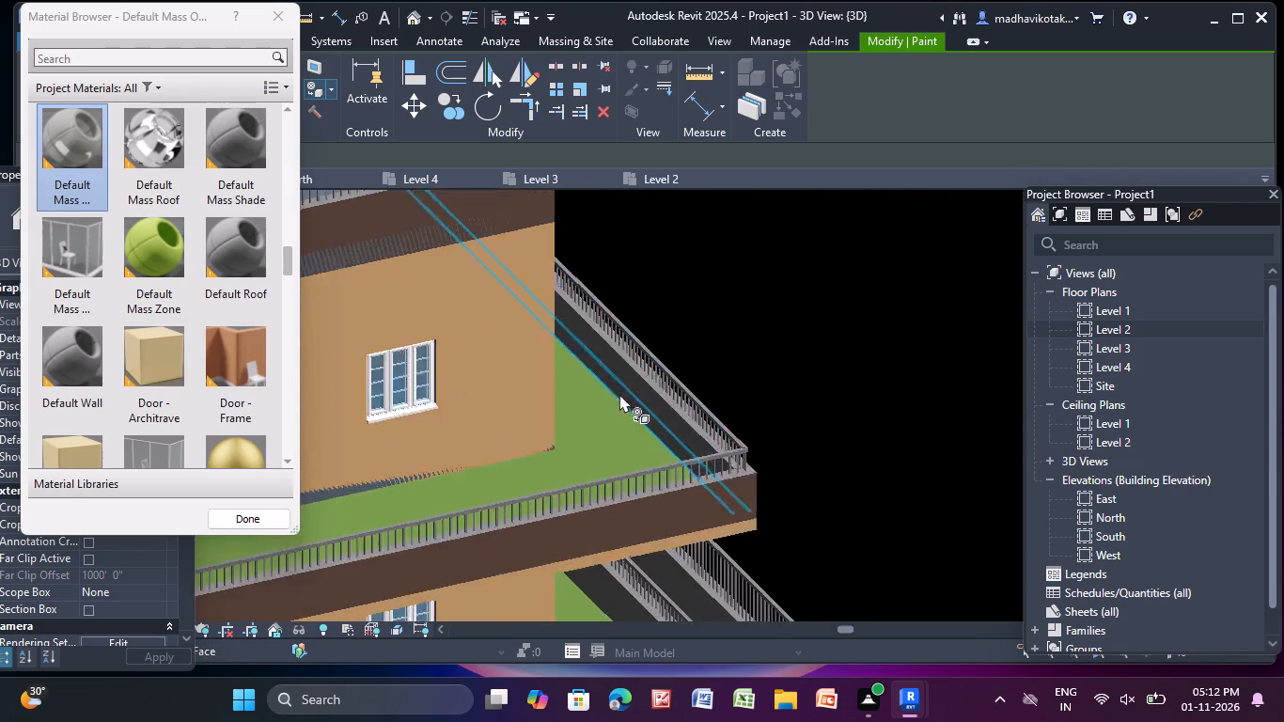
{"action": "scroll", "coordinate": [619, 394], "scroll_direction": "up", "scroll_amount": 7}
{"action": "left_click", "coordinate": [597, 393]}
Paint the dark inner face of another side parapet bordering the grass-painted floor with the same Default Mass O... material.
{"action": "scroll", "coordinate": [593, 394], "scroll_direction": "down", "scroll_amount": 3}
{"action": "middle_click_drag", "start_coordinate": [591, 393], "coordinate": [586, 352]}
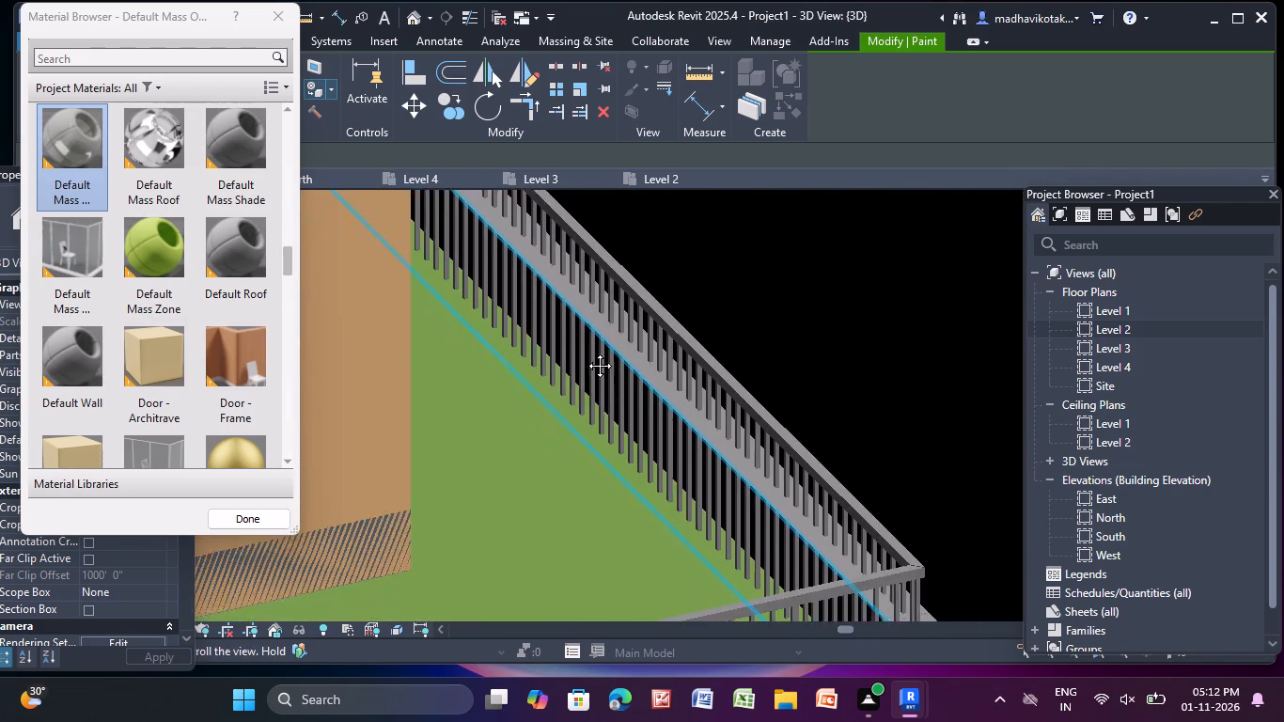
{"action": "middle_click_drag", "start_coordinate": [586, 352], "coordinate": [653, 88]}
{"action": "middle_click_drag", "start_coordinate": [526, 525], "coordinate": [807, 500]}
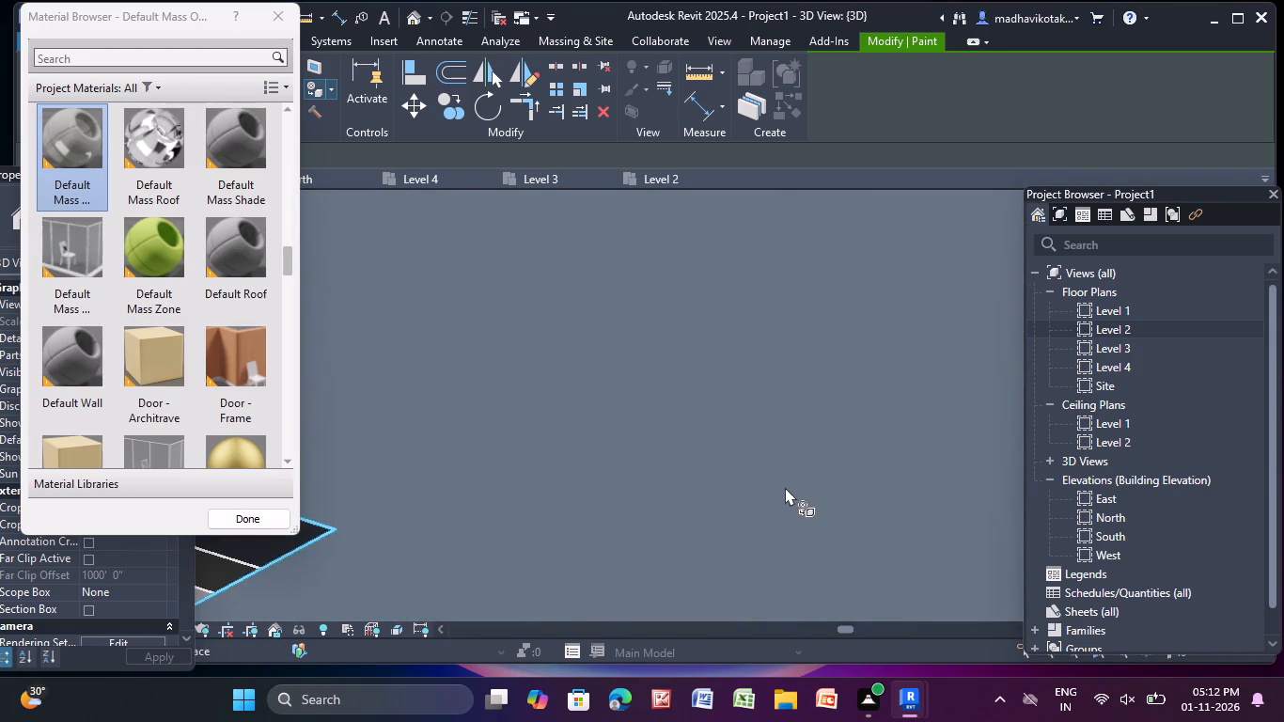
{"action": "middle_click_drag", "start_coordinate": [784, 487], "coordinate": [649, 571]}
{"action": "scroll", "coordinate": [649, 571], "scroll_direction": "down", "scroll_amount": 1, "text": "shift"}
{"action": "scroll", "coordinate": [792, 505], "scroll_direction": "up", "scroll_amount": 3}
{"action": "middle_click_drag", "start_coordinate": [791, 506], "coordinate": [596, 441]}
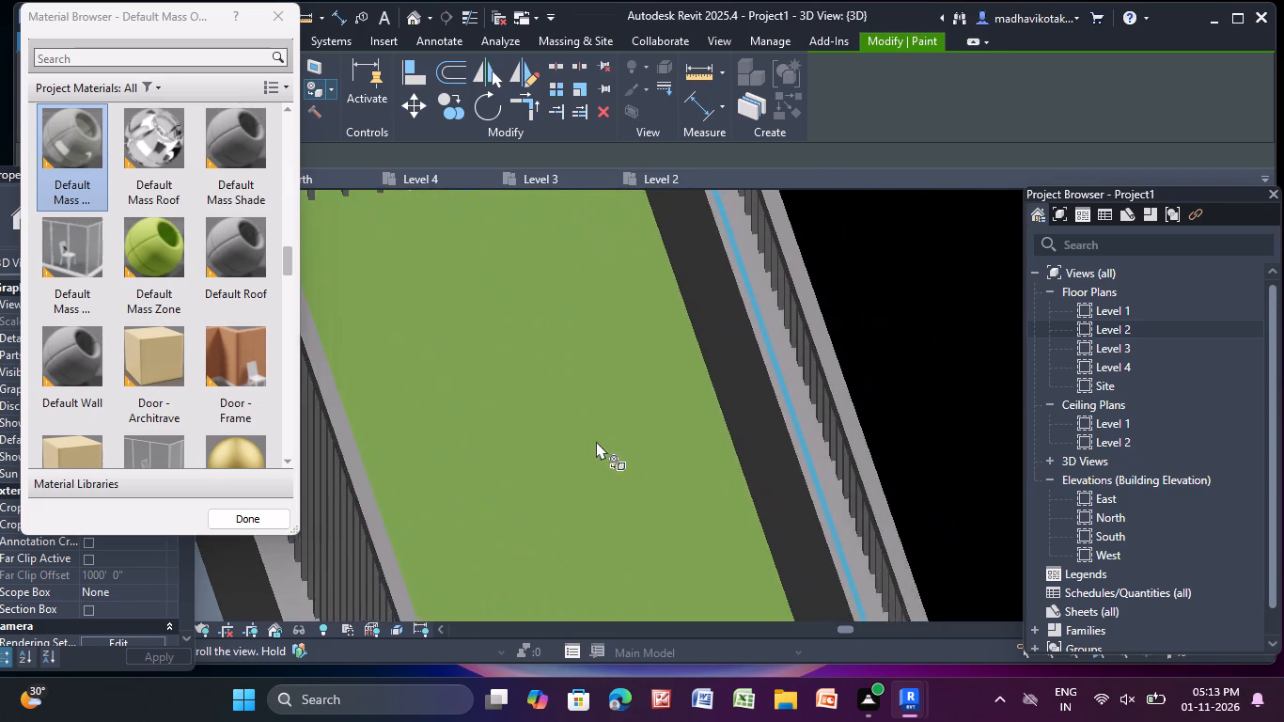
{"action": "scroll", "coordinate": [762, 494], "scroll_direction": "up", "scroll_amount": 4}
{"action": "left_click", "coordinate": [790, 493]}
Paint the inner face of the upper balcony's parapet on the building's left side, as seen from the front, with Default Mass O...
{"action": "scroll", "coordinate": [791, 494], "scroll_direction": "down", "scroll_amount": 4}
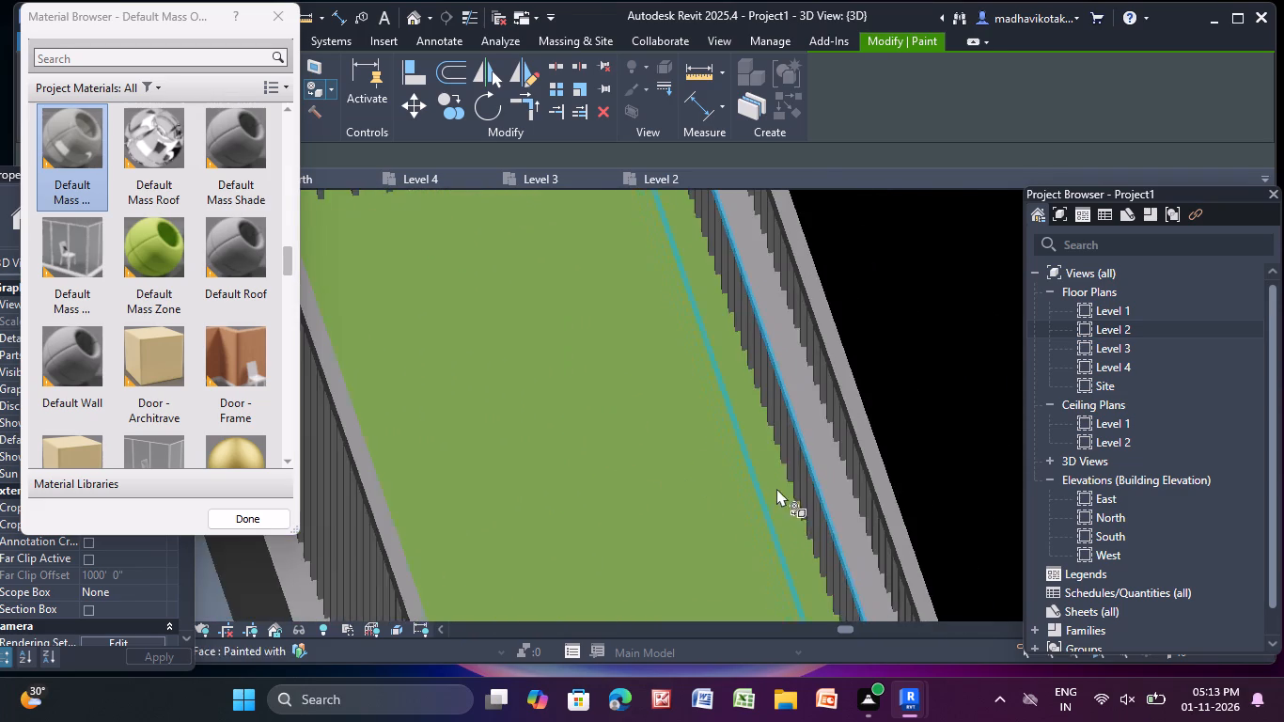
{"action": "middle_click_drag", "start_coordinate": [770, 477], "coordinate": [654, 99]}
{"action": "scroll", "coordinate": [641, 408], "scroll_direction": "down", "scroll_amount": 4}
{"action": "middle_click_drag", "start_coordinate": [640, 416], "coordinate": [575, 0]}
{"action": "scroll", "coordinate": [586, 29], "scroll_direction": "up", "scroll_amount": 1}
{"action": "scroll", "coordinate": [646, 466], "scroll_direction": "down", "scroll_amount": 2}
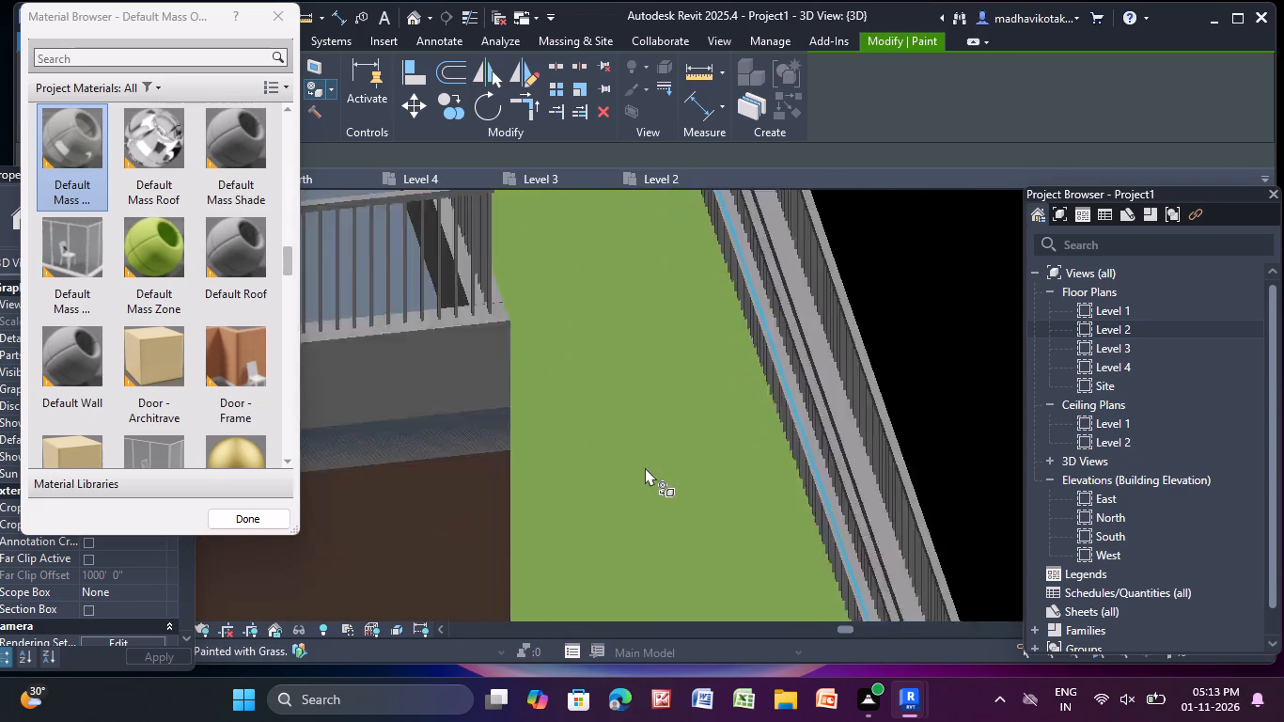
{"action": "scroll", "coordinate": [645, 467], "scroll_direction": "down", "scroll_amount": 4}
{"action": "middle_click_drag", "start_coordinate": [645, 464], "coordinate": [605, 124]}
{"action": "middle_click_drag", "start_coordinate": [640, 272], "coordinate": [611, 324]}
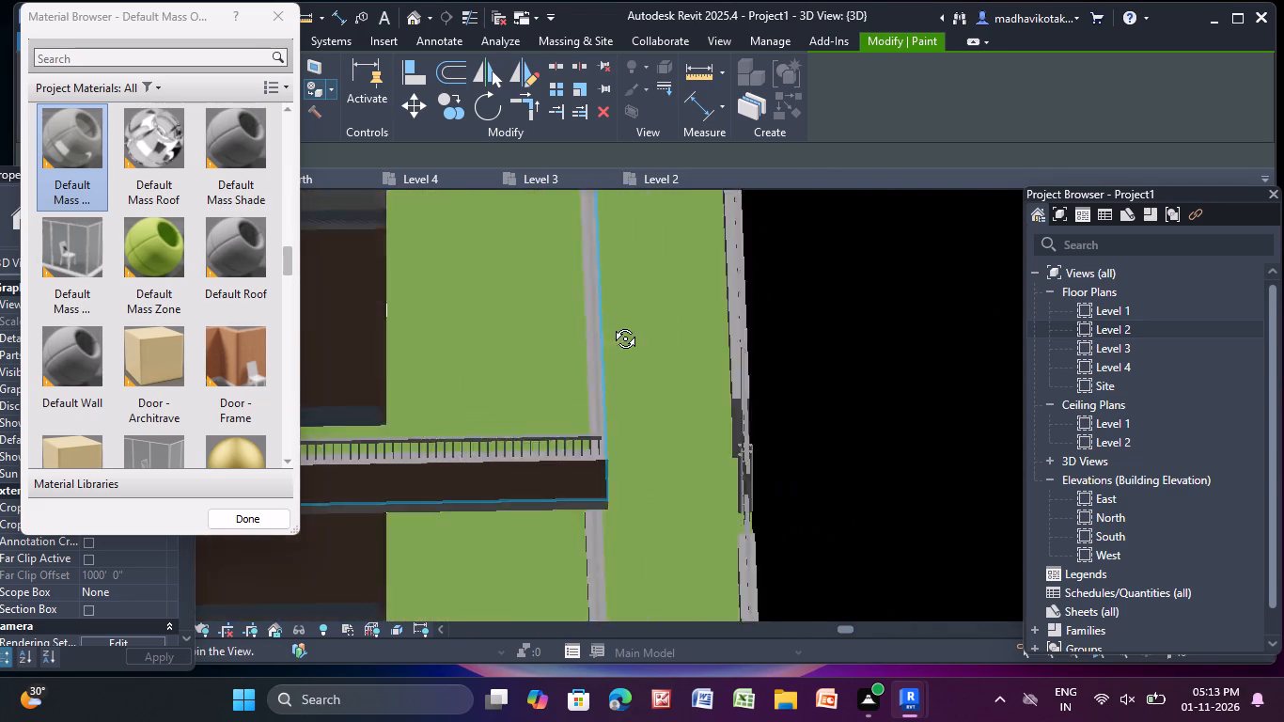
{"action": "middle_click_drag", "start_coordinate": [611, 324], "coordinate": [518, 353]}
{"action": "scroll", "coordinate": [503, 334], "scroll_direction": "down", "scroll_amount": 4}
{"action": "middle_click_drag", "start_coordinate": [505, 334], "coordinate": [800, 454]}
{"action": "middle_click_drag", "start_coordinate": [607, 290], "coordinate": [485, 327]}
{"action": "middle_click_drag", "start_coordinate": [526, 280], "coordinate": [460, 552]}
{"action": "scroll", "coordinate": [364, 360], "scroll_direction": "up", "scroll_amount": 2}
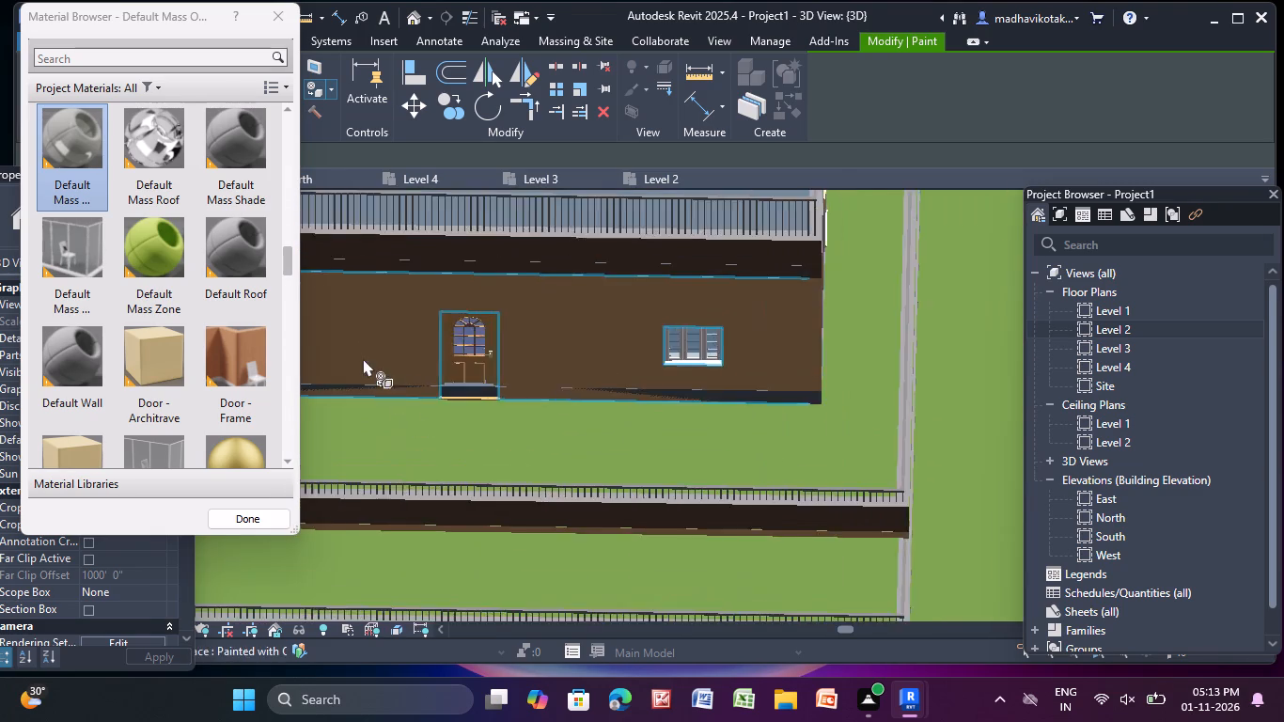
{"action": "middle_click_drag", "start_coordinate": [363, 357], "coordinate": [844, 343]}
{"action": "scroll", "coordinate": [634, 362], "scroll_direction": "down", "scroll_amount": 1}
{"action": "scroll", "coordinate": [592, 360], "scroll_direction": "up", "scroll_amount": 4}
{"action": "middle_click_drag", "start_coordinate": [575, 358], "coordinate": [540, 320]}
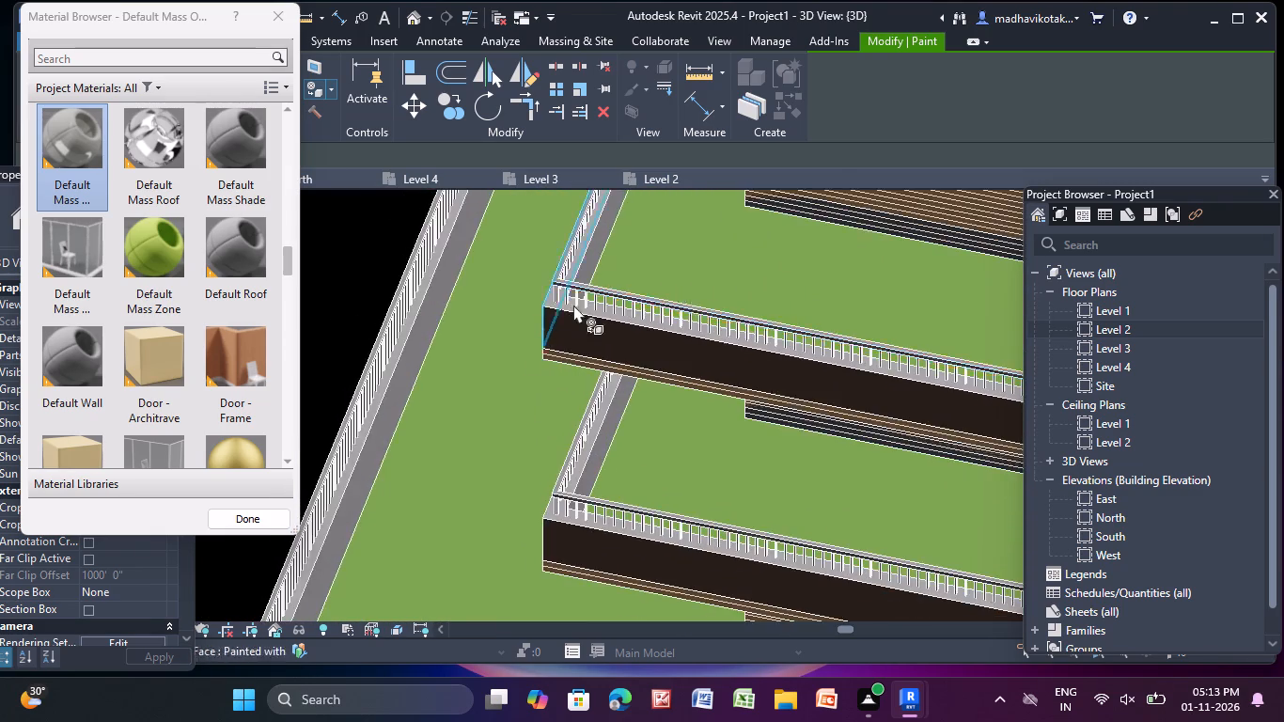
{"action": "middle_click_drag", "start_coordinate": [705, 277], "coordinate": [518, 363]}
{"action": "scroll", "coordinate": [460, 302], "scroll_direction": "up", "scroll_amount": 4}
{"action": "left_click", "coordinate": [406, 262]}
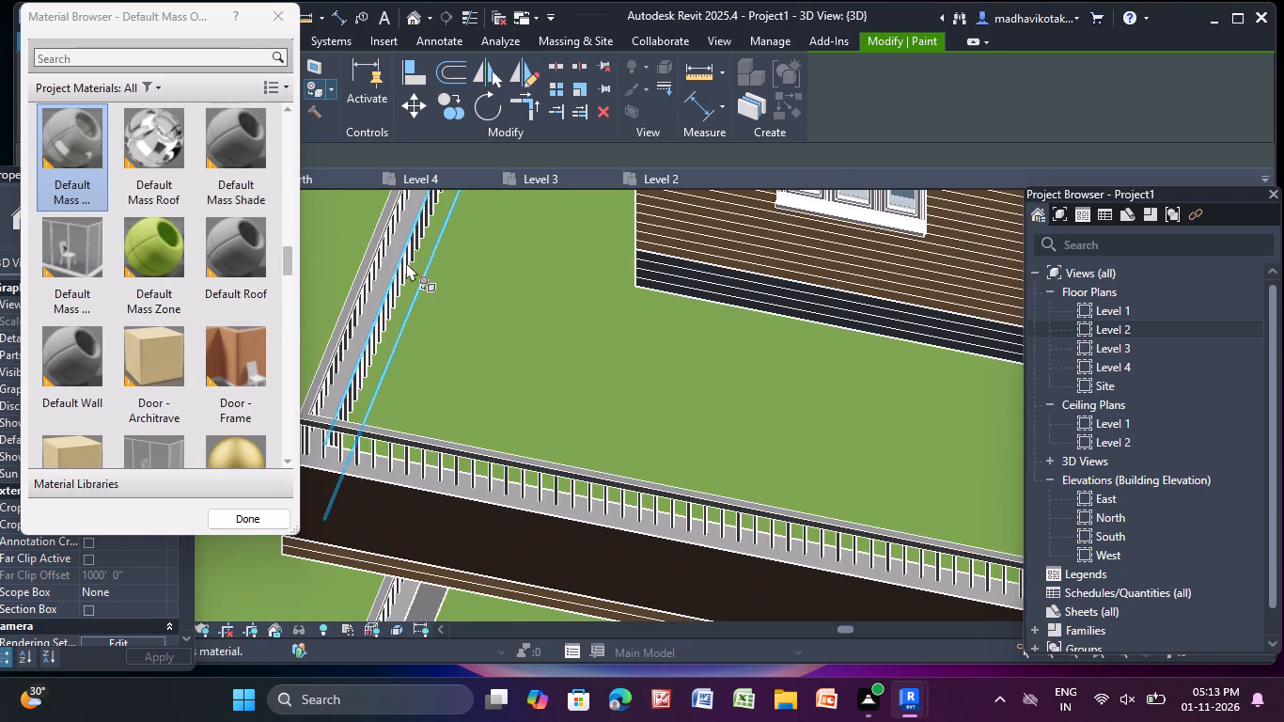
{"action": "scroll", "coordinate": [411, 269], "scroll_direction": "down", "scroll_amount": 10}
{"action": "scroll", "coordinate": [476, 316], "scroll_direction": "down", "scroll_amount": 1}
{"action": "middle_click_drag", "start_coordinate": [475, 317], "coordinate": [330, 620]}
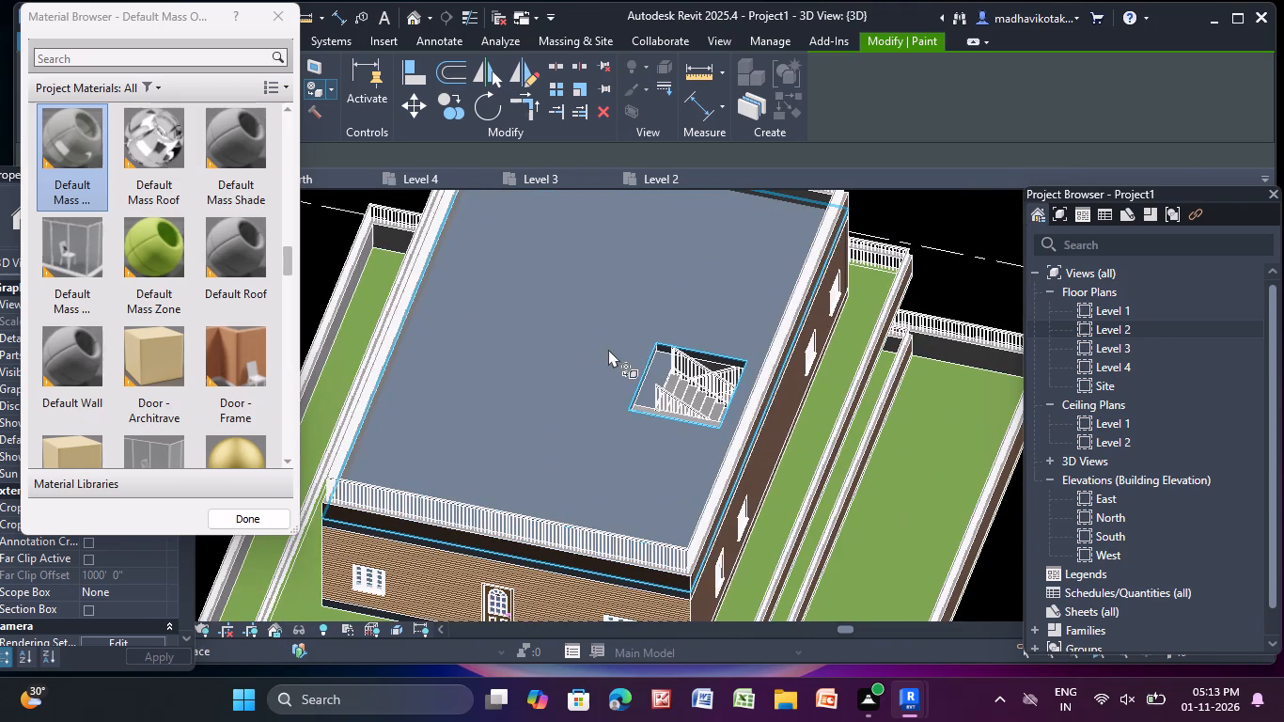
Paint the inner face of the lower balcony's rear parapet with the Default Mass O... material.
{"action": "middle_click_drag", "start_coordinate": [634, 364], "coordinate": [511, 413], "text": "shift"}
{"action": "scroll", "coordinate": [511, 414], "scroll_direction": "down", "scroll_amount": 4}
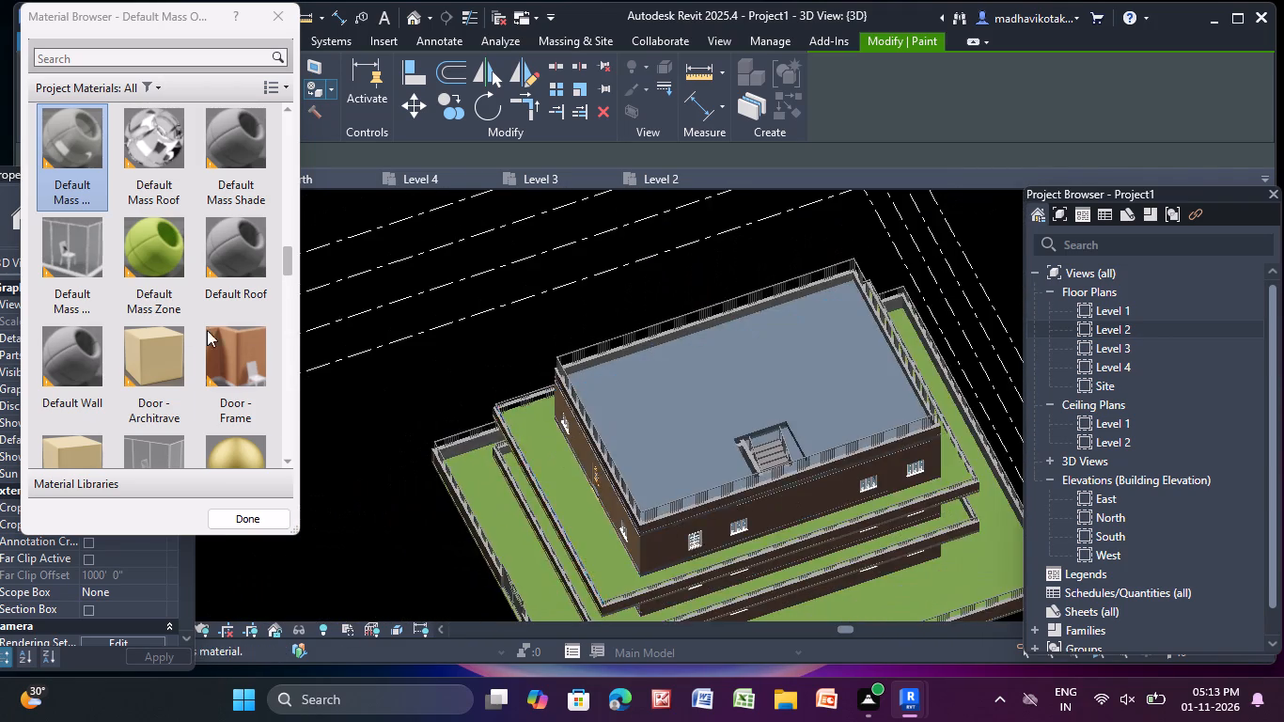
{"action": "middle_click_drag", "start_coordinate": [593, 401], "coordinate": [294, 405]}
{"action": "scroll", "coordinate": [608, 468], "scroll_direction": "up", "scroll_amount": 10}
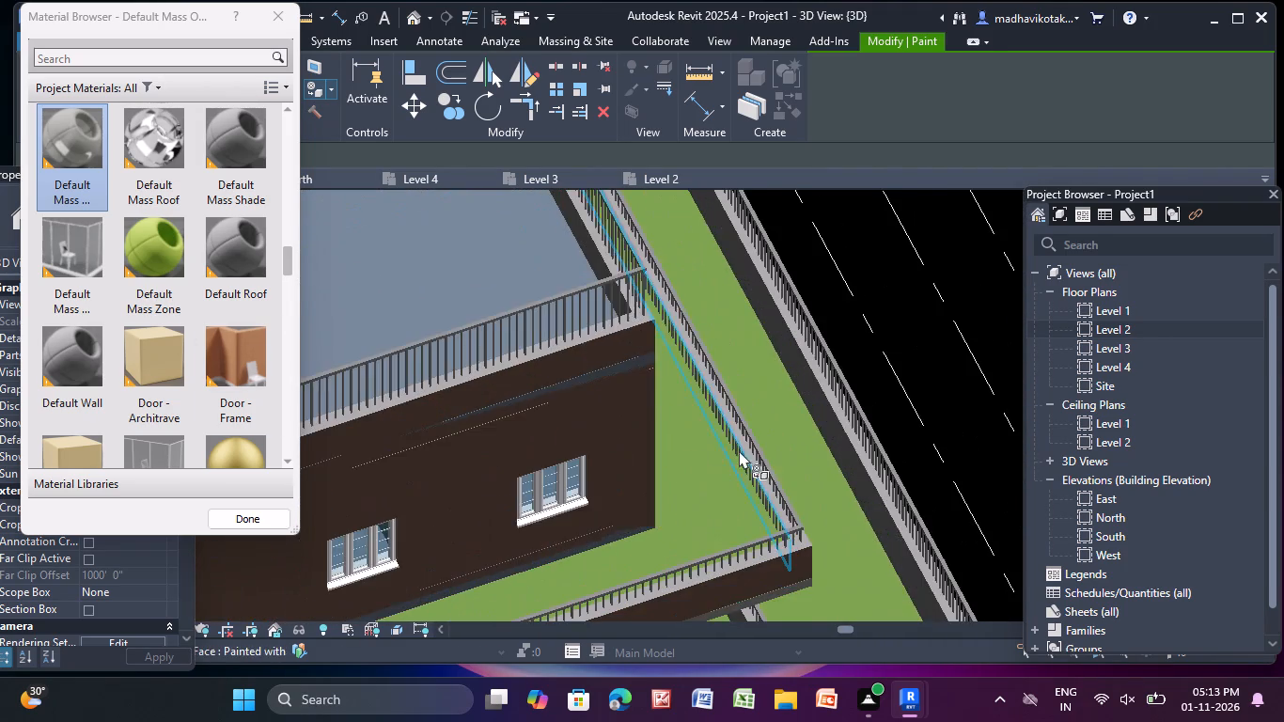
{"action": "scroll", "coordinate": [778, 456], "scroll_direction": "down", "scroll_amount": 9}
{"action": "middle_click_drag", "start_coordinate": [742, 447], "coordinate": [552, 315]}
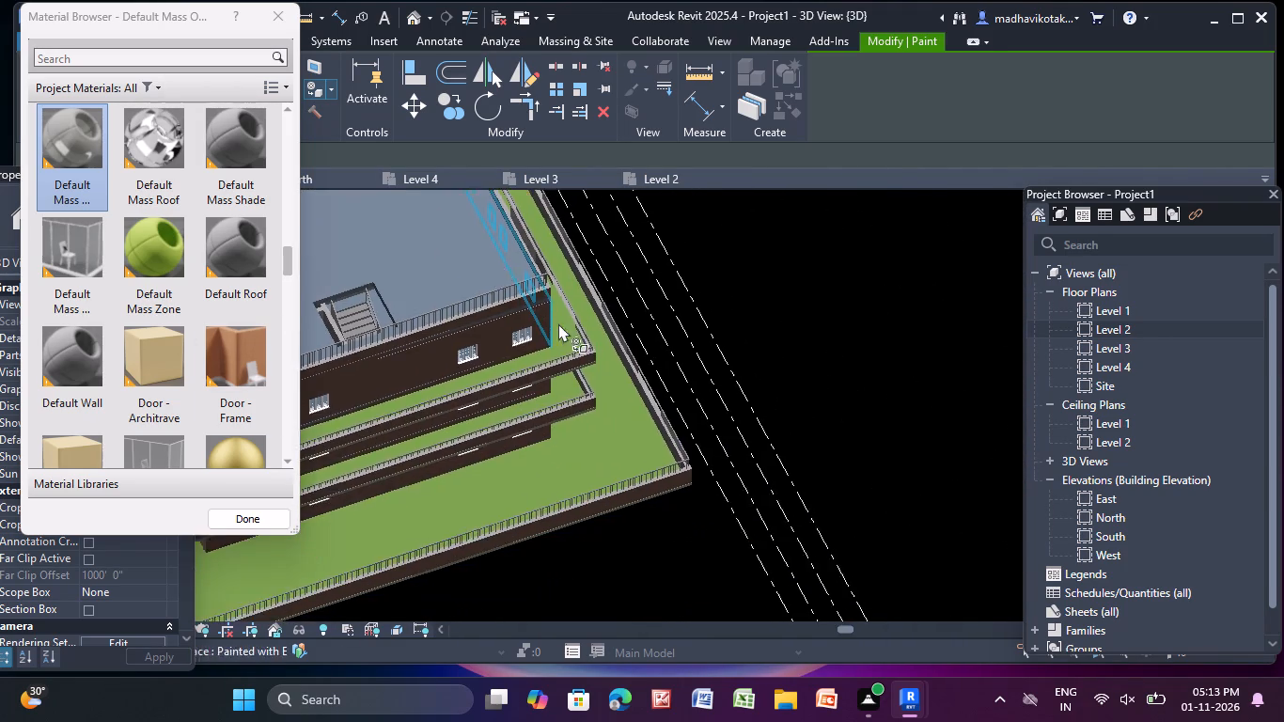
{"action": "scroll", "coordinate": [616, 392], "scroll_direction": "up", "scroll_amount": 11}
{"action": "middle_click_drag", "start_coordinate": [631, 422], "coordinate": [926, 482]}
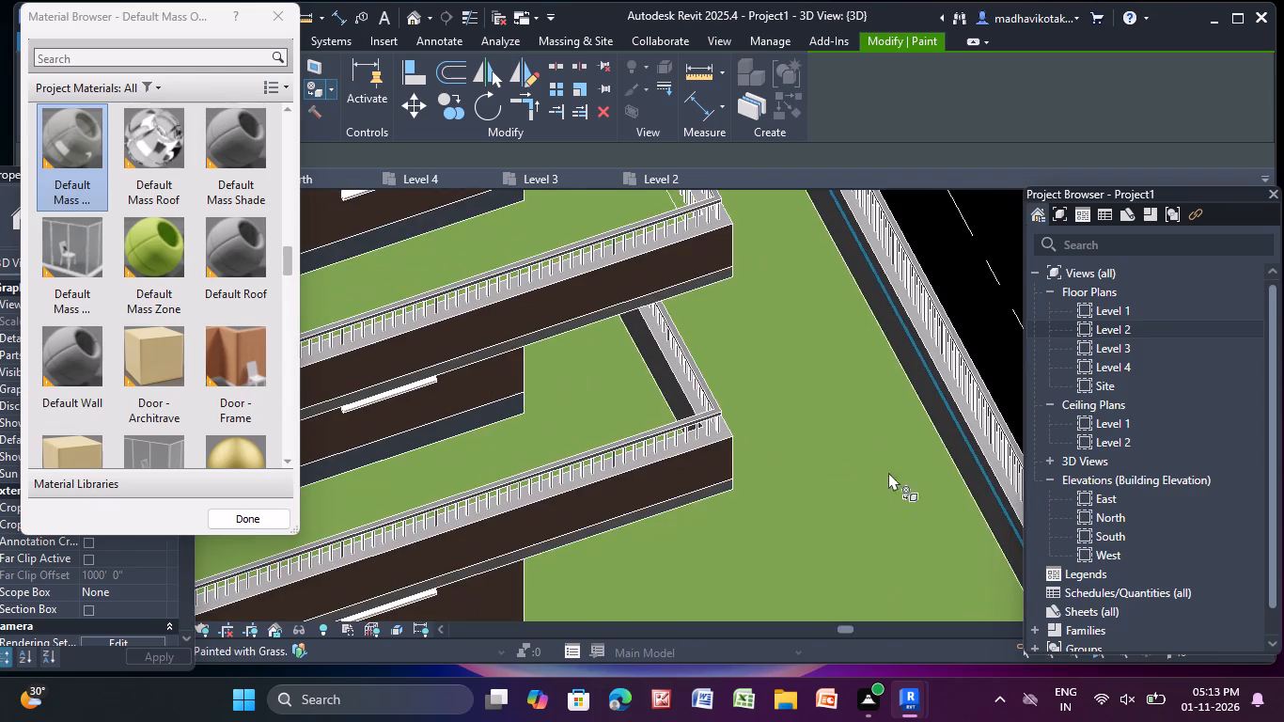
{"action": "scroll", "coordinate": [650, 360], "scroll_direction": "up", "scroll_amount": 8}
{"action": "left_click", "coordinate": [672, 366]}
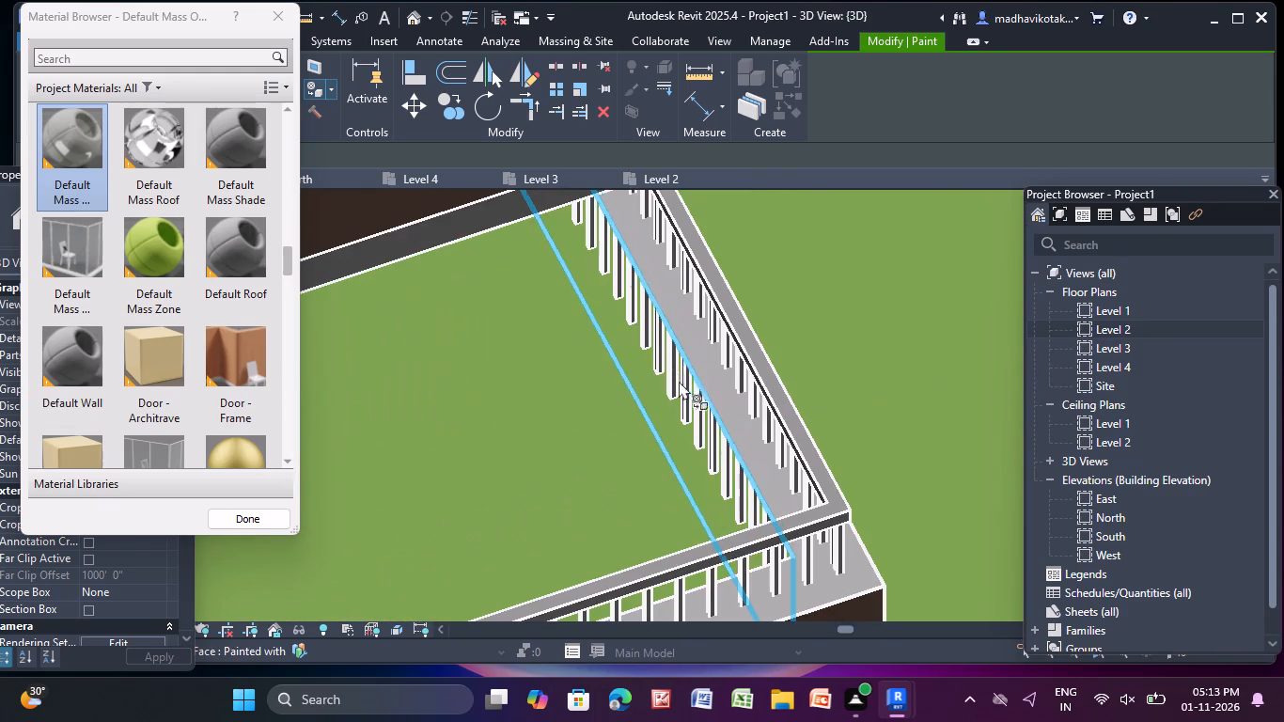
Paint the dark inner face of the lower balcony's parapet on the building's right side with Default Mass O...
{"action": "scroll", "coordinate": [674, 388], "scroll_direction": "down", "scroll_amount": 4}
{"action": "middle_click_drag", "start_coordinate": [672, 392], "coordinate": [732, 149]}
{"action": "middle_click_drag", "start_coordinate": [587, 280], "coordinate": [665, 290]}
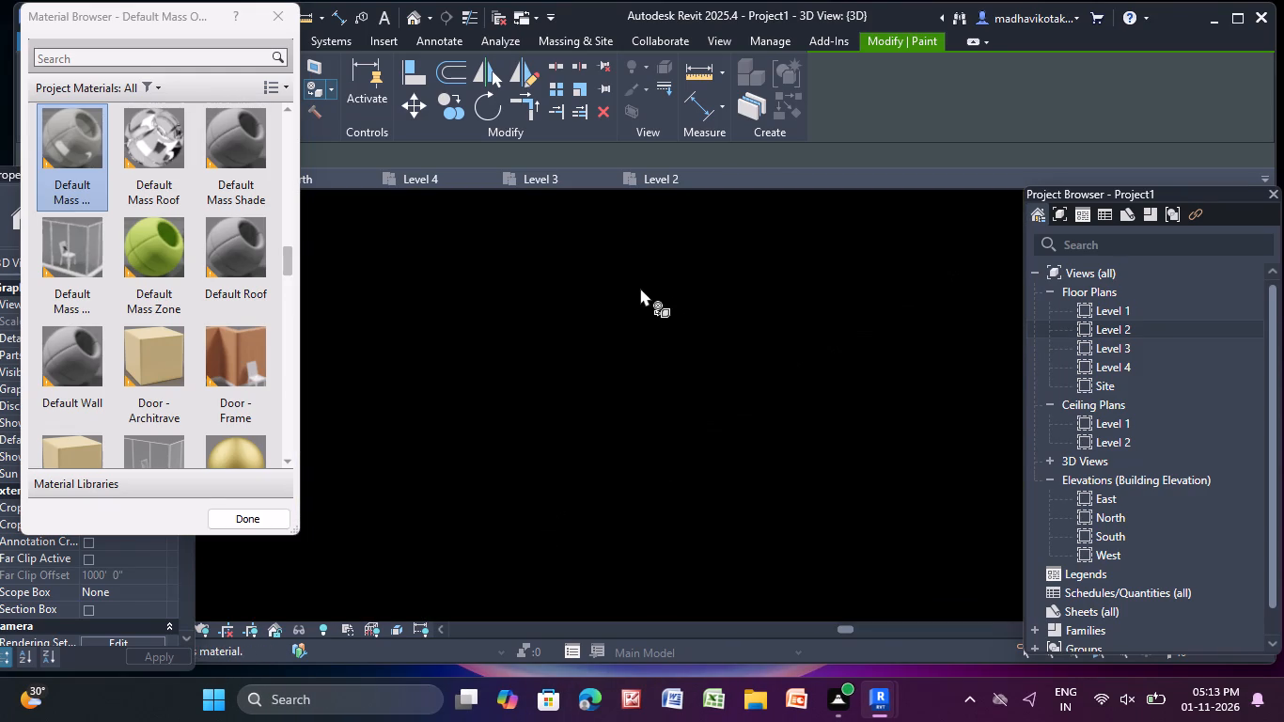
{"action": "scroll", "coordinate": [640, 291], "scroll_direction": "down", "scroll_amount": 11}
{"action": "middle_click_drag", "start_coordinate": [646, 345], "coordinate": [898, 376]}
{"action": "scroll", "coordinate": [758, 347], "scroll_direction": "down", "scroll_amount": 4}
{"action": "middle_click_drag", "start_coordinate": [749, 374], "coordinate": [827, 383]}
{"action": "middle_click_drag", "start_coordinate": [645, 346], "coordinate": [733, 300], "text": "shift"}
{"action": "scroll", "coordinate": [529, 336], "scroll_direction": "up", "scroll_amount": 9}
{"action": "middle_click", "coordinate": [486, 319]}
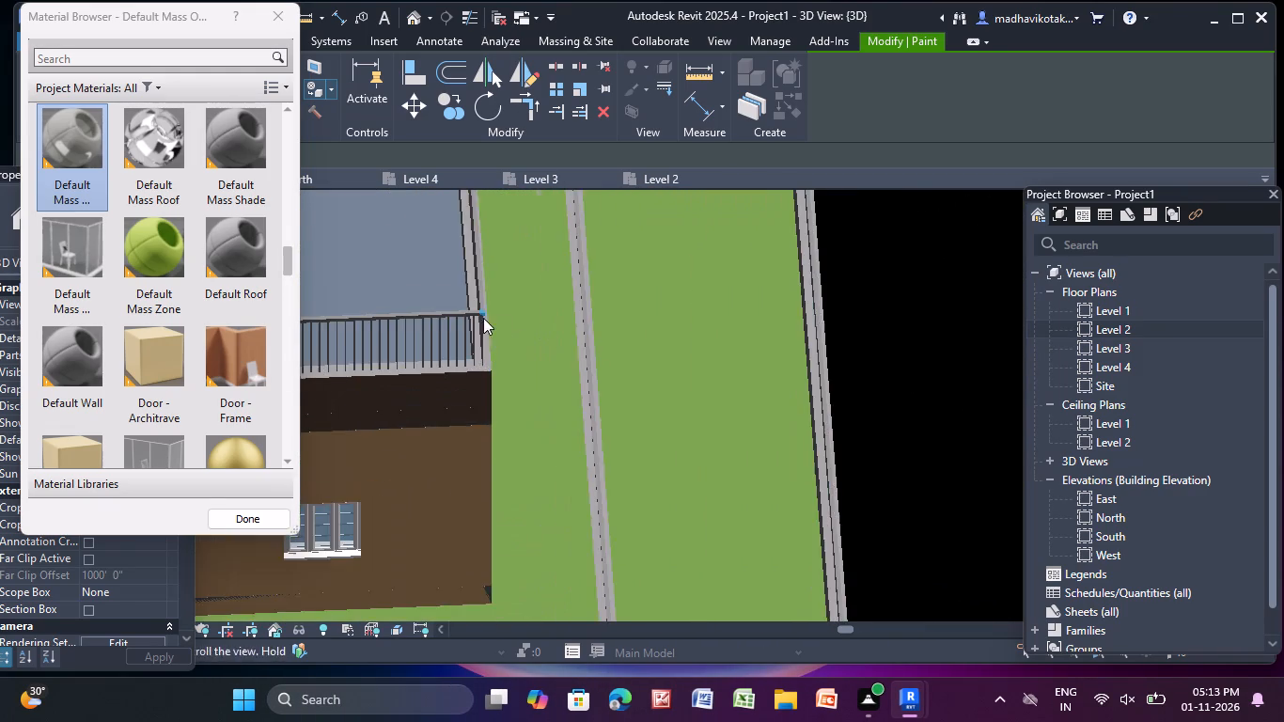
{"action": "middle_click_drag", "start_coordinate": [537, 368], "coordinate": [587, 352]}
{"action": "scroll", "coordinate": [587, 352], "scroll_direction": "up", "scroll_amount": 1, "text": "shift"}
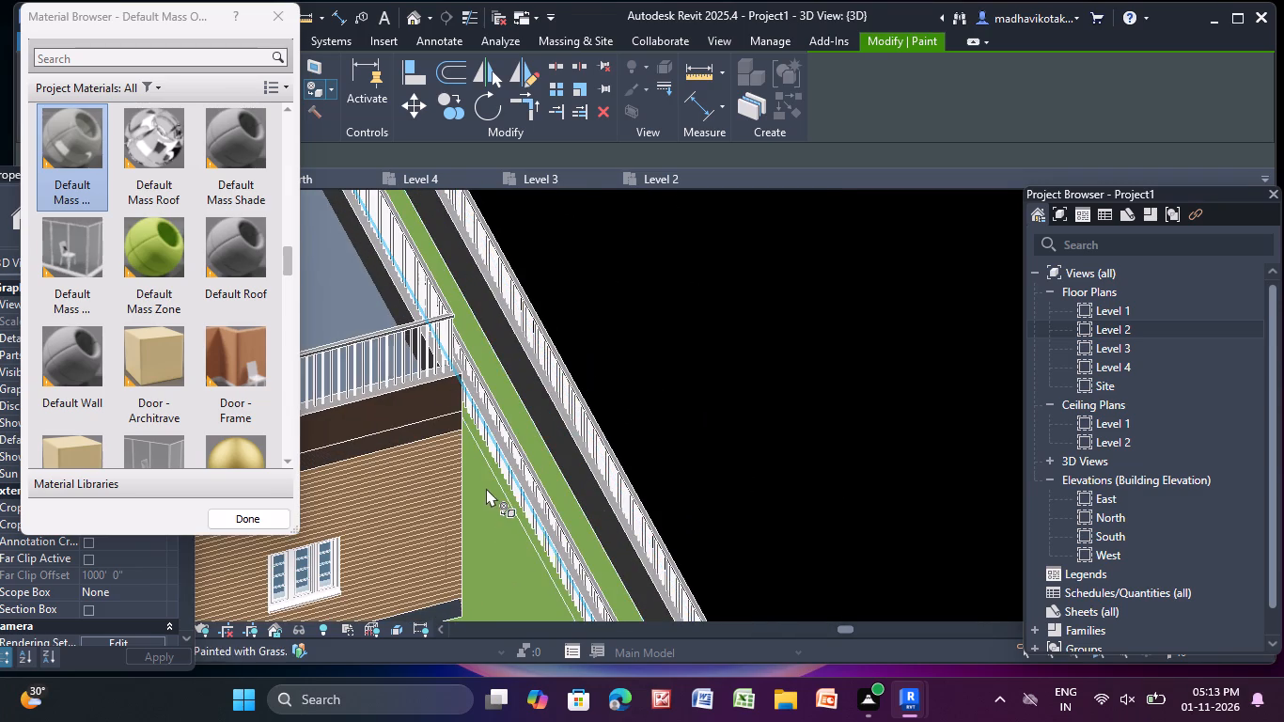
{"action": "middle_click_drag", "start_coordinate": [486, 488], "coordinate": [415, 249]}
{"action": "middle_click_drag", "start_coordinate": [594, 493], "coordinate": [545, 206]}
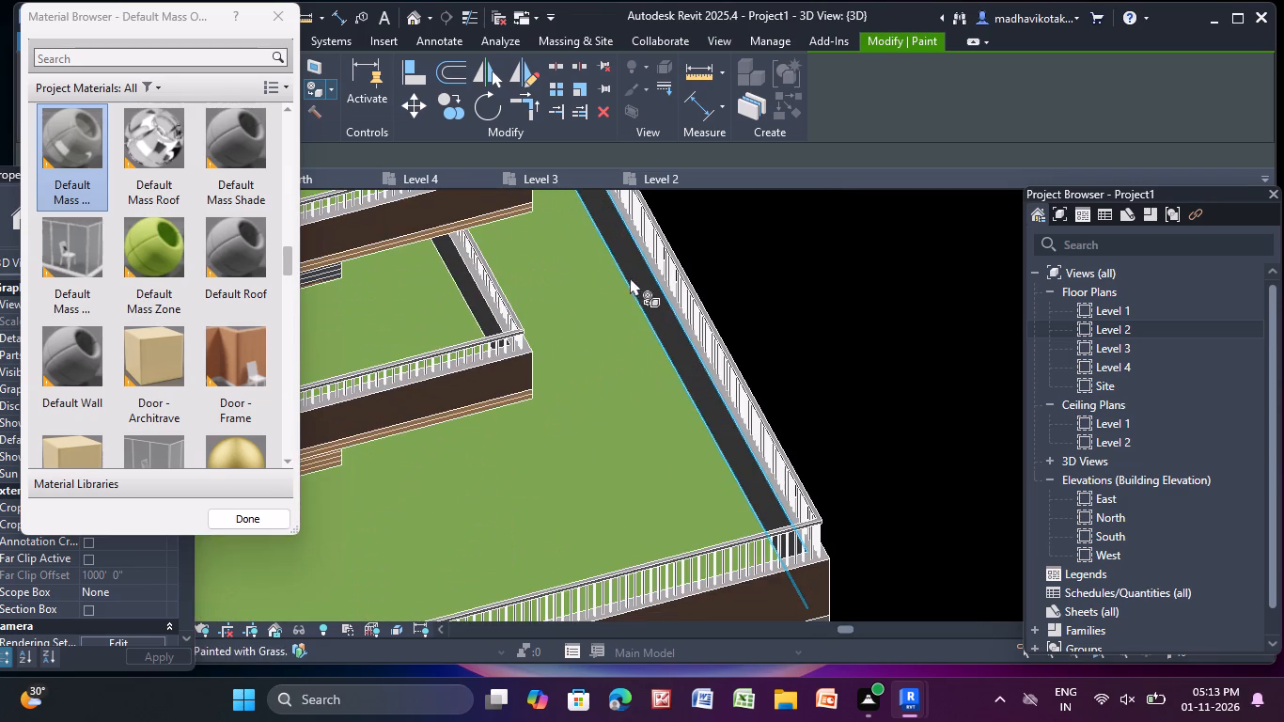
{"action": "middle_click_drag", "start_coordinate": [451, 330], "coordinate": [558, 280], "text": "shift"}
{"action": "scroll", "coordinate": [531, 311], "scroll_direction": "up", "scroll_amount": 1, "text": "shift"}
{"action": "scroll", "coordinate": [469, 299], "scroll_direction": "up", "scroll_amount": 3}
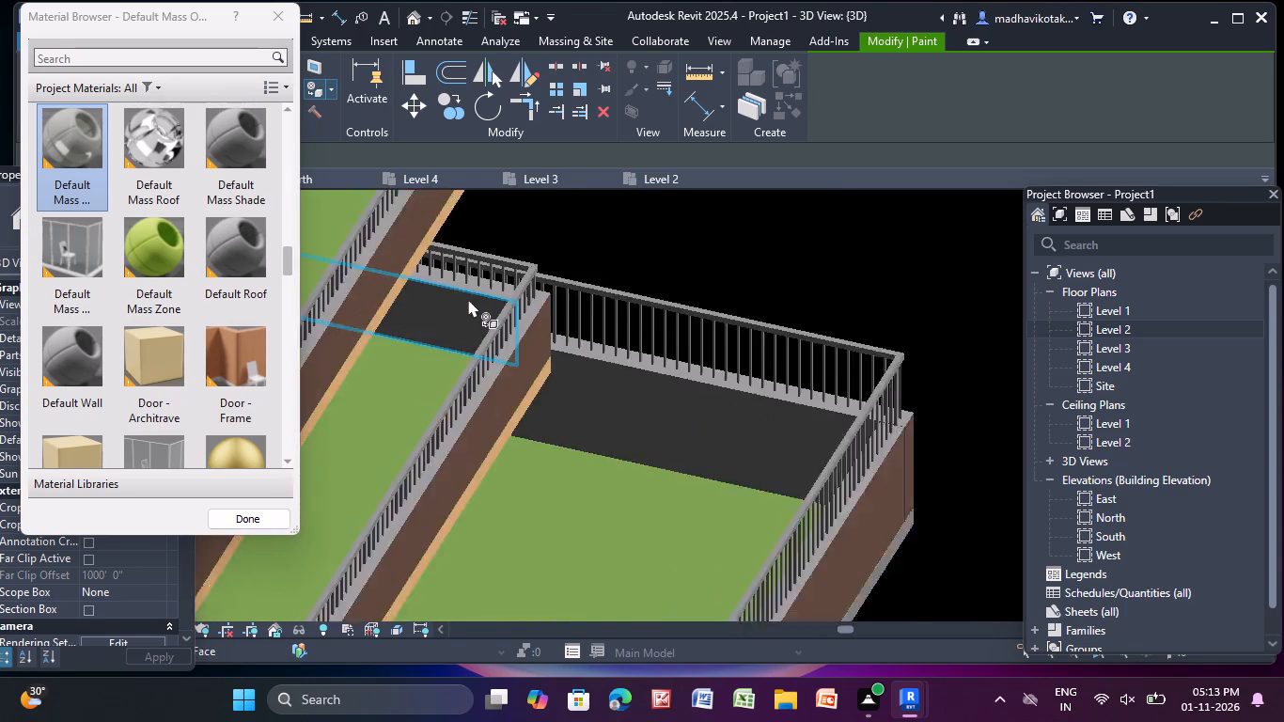
{"action": "scroll", "coordinate": [468, 299], "scroll_direction": "up", "scroll_amount": 8}
{"action": "left_click", "coordinate": [437, 299]}
Paint the inner face of the lower balcony's front parapet with the same Default Mass O... material.
{"action": "scroll", "coordinate": [417, 350], "scroll_direction": "down", "scroll_amount": 1}
{"action": "middle_click_drag", "start_coordinate": [419, 351], "coordinate": [601, 251]}
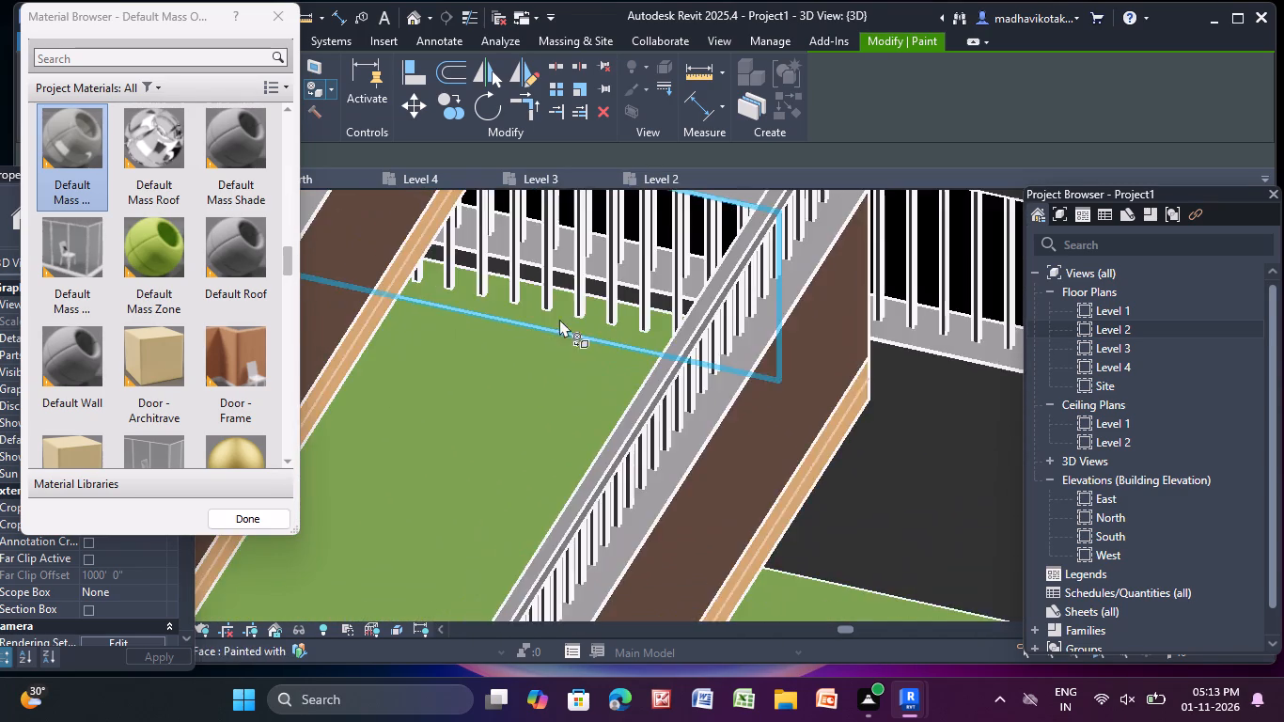
{"action": "scroll", "coordinate": [528, 350], "scroll_direction": "down", "scroll_amount": 5}
{"action": "middle_click_drag", "start_coordinate": [514, 377], "coordinate": [590, 358]}
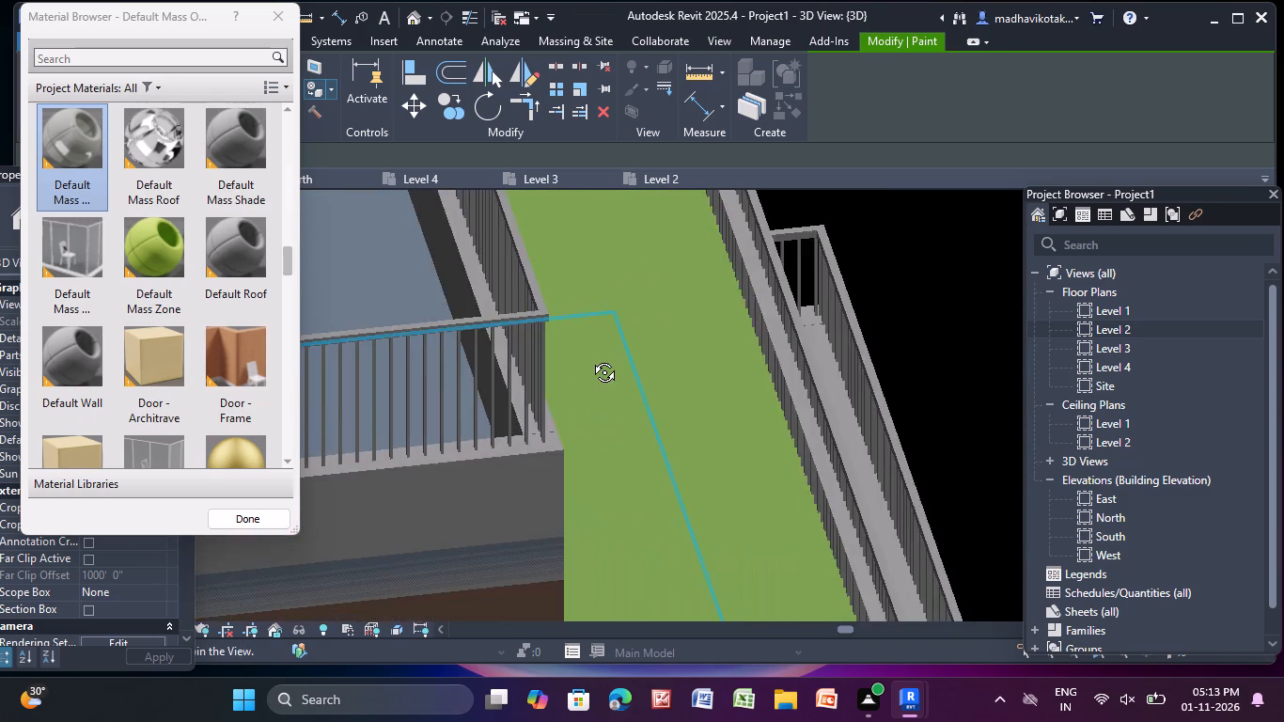
{"action": "middle_click_drag", "start_coordinate": [590, 358], "coordinate": [562, 348]}
{"action": "scroll", "coordinate": [698, 485], "scroll_direction": "up", "scroll_amount": 12}
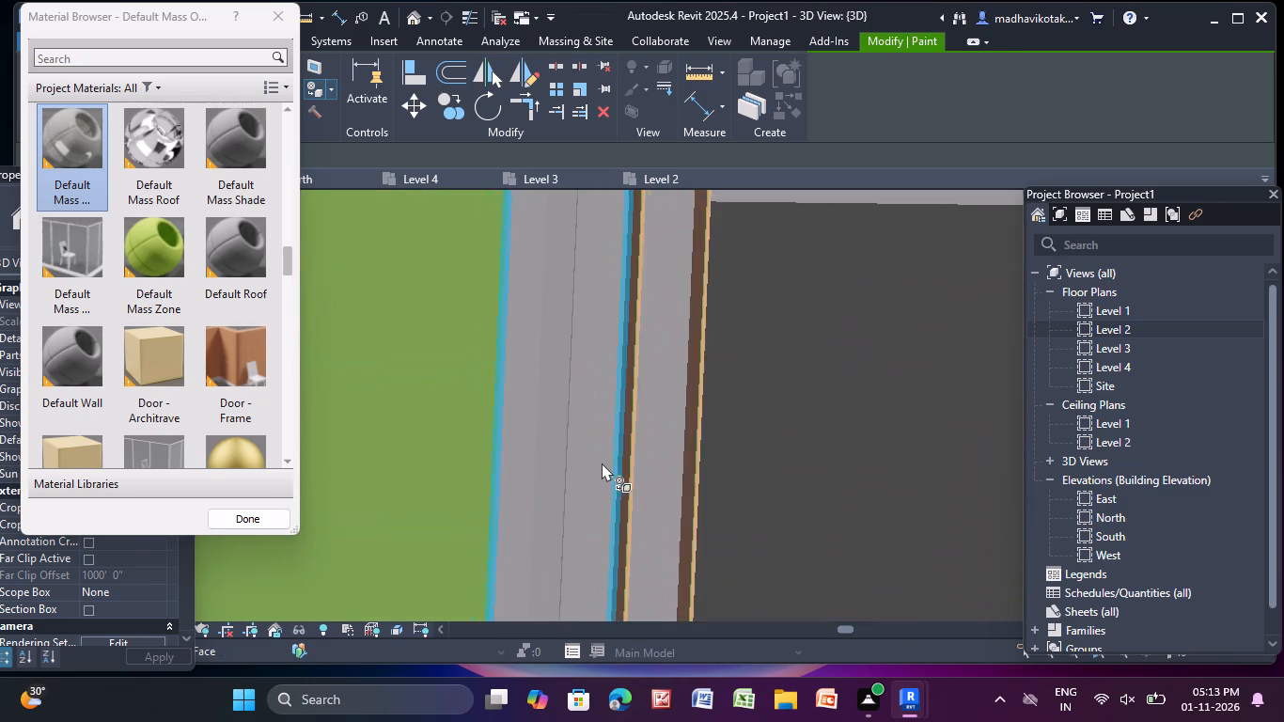
{"action": "scroll", "coordinate": [602, 463], "scroll_direction": "up", "scroll_amount": 3}
{"action": "middle_click_drag", "start_coordinate": [602, 456], "coordinate": [553, 456]}
{"action": "scroll", "coordinate": [553, 455], "scroll_direction": "down", "scroll_amount": 5}
{"action": "middle_click_drag", "start_coordinate": [542, 453], "coordinate": [693, 655]}
{"action": "scroll", "coordinate": [620, 506], "scroll_direction": "down", "scroll_amount": 8}
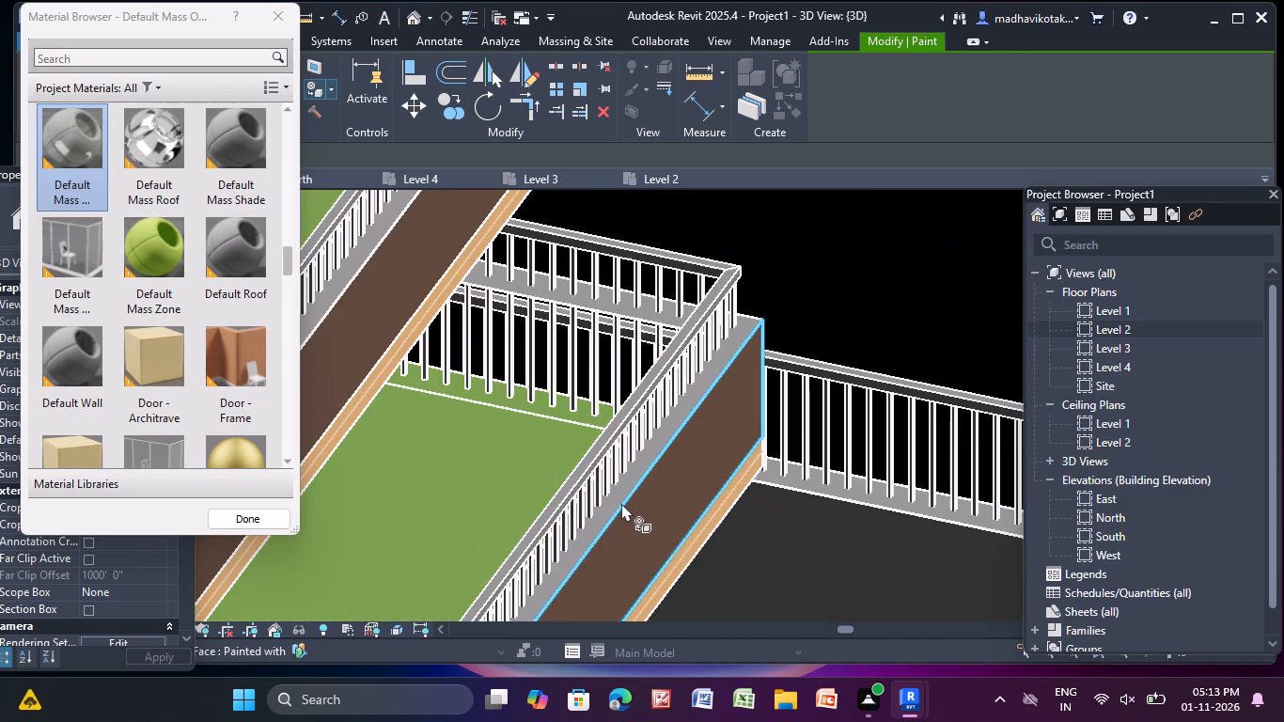
{"action": "middle_click_drag", "start_coordinate": [610, 498], "coordinate": [630, 495], "text": "shift"}
{"action": "middle_click_drag", "start_coordinate": [573, 470], "coordinate": [576, 470]}
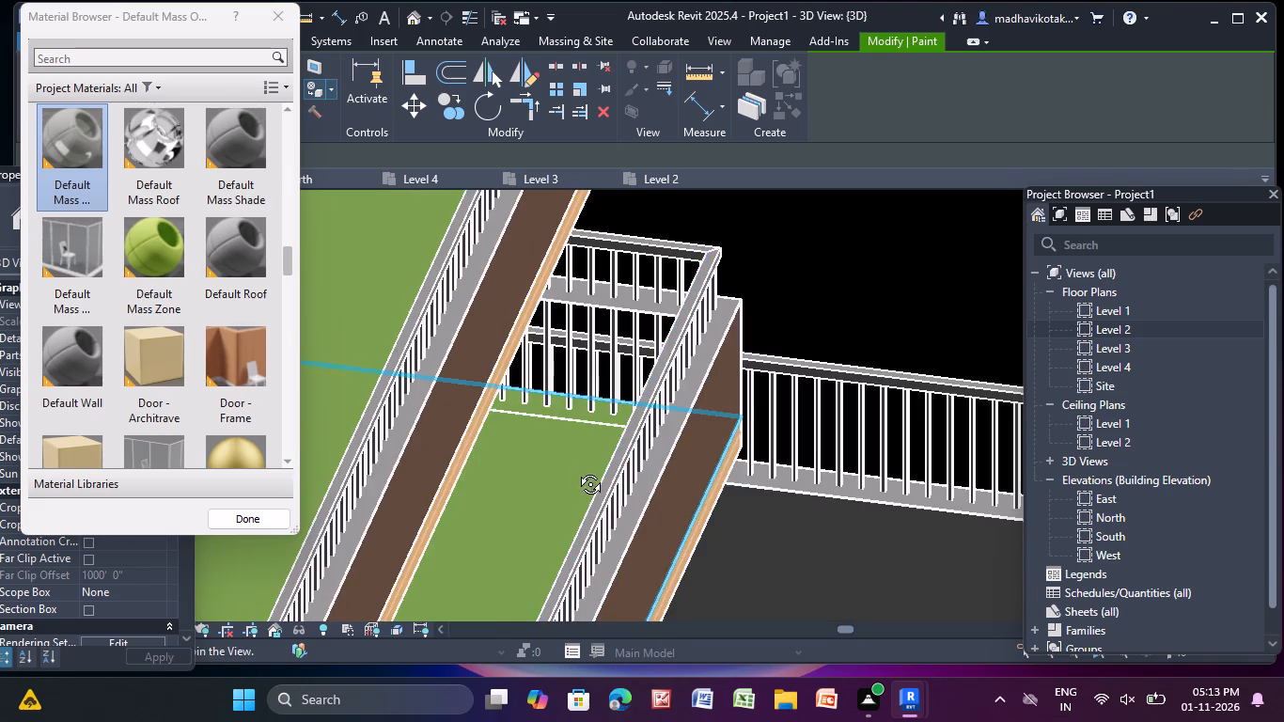
{"action": "middle_click_drag", "start_coordinate": [576, 470], "coordinate": [285, 418]}
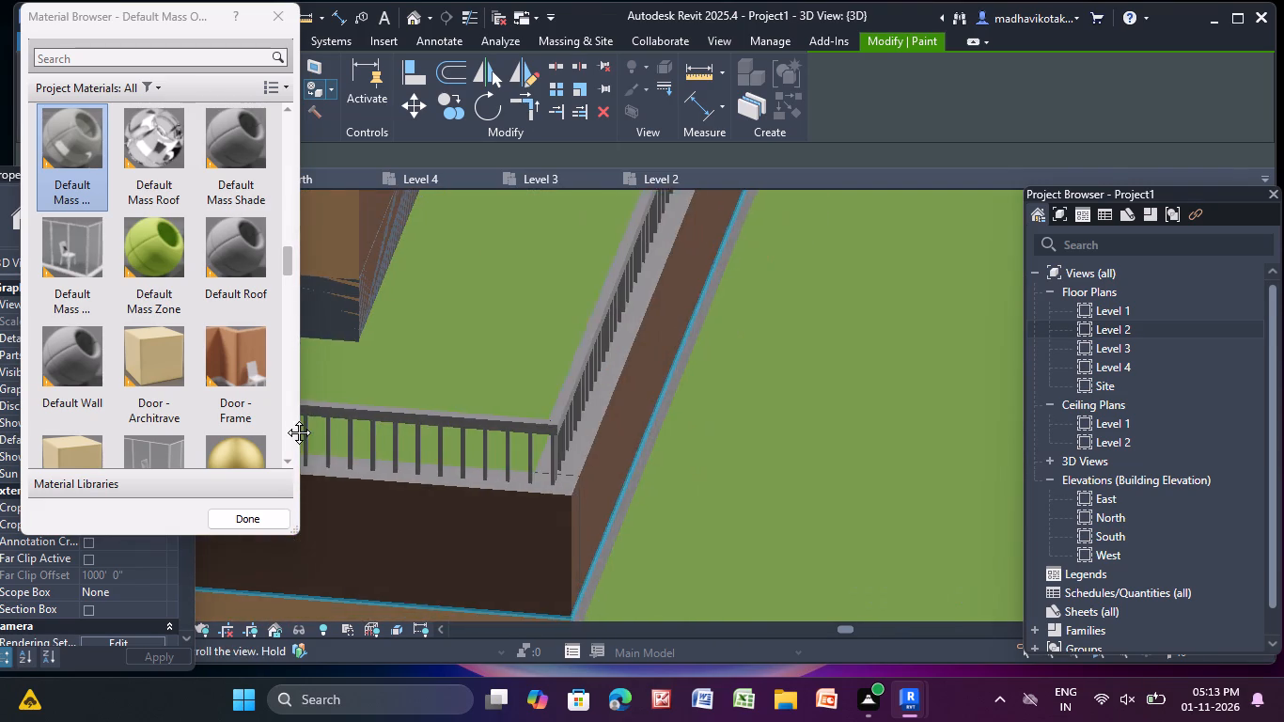
{"action": "middle_click_drag", "start_coordinate": [285, 418], "coordinate": [268, 417]}
{"action": "scroll", "coordinate": [394, 402], "scroll_direction": "down", "scroll_amount": 9}
{"action": "middle_click_drag", "start_coordinate": [532, 327], "coordinate": [330, 336], "text": "shift"}
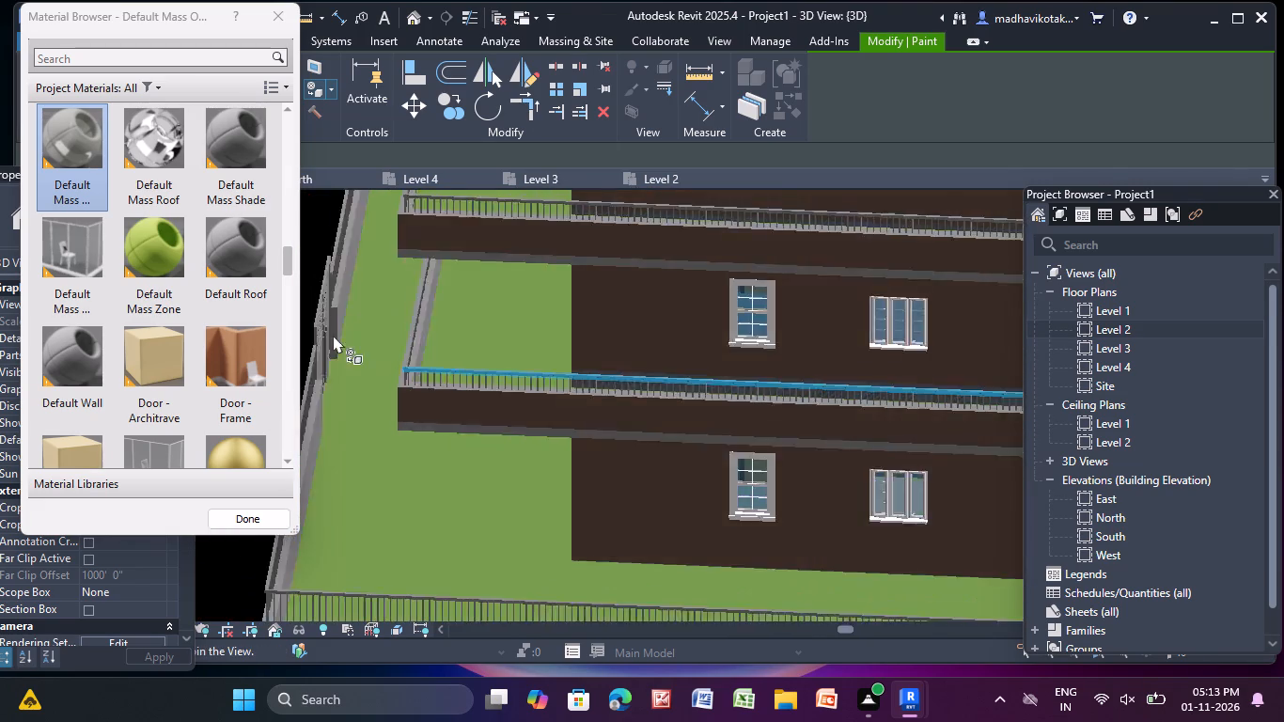
{"action": "scroll", "coordinate": [483, 307], "scroll_direction": "up", "scroll_amount": 10}
{"action": "scroll", "coordinate": [372, 308], "scroll_direction": "up", "scroll_amount": 4}
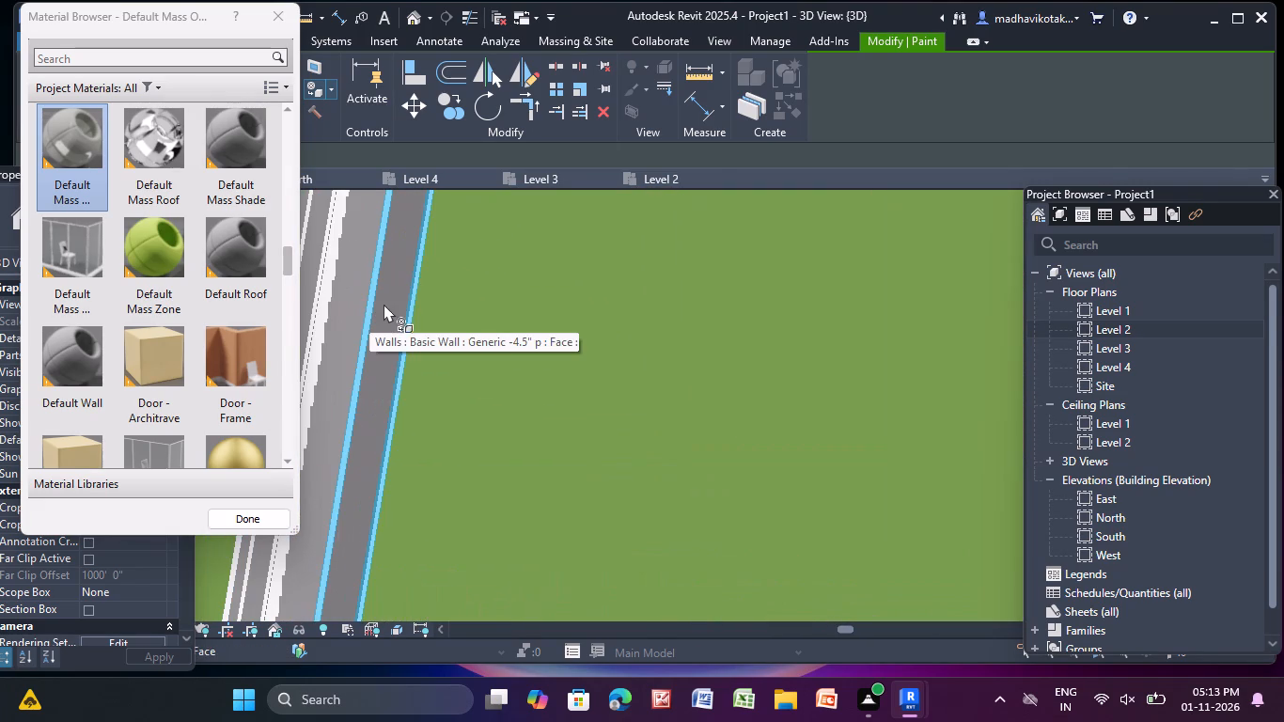
{"action": "left_click", "coordinate": [384, 312]}
Paint the outer faces of the lower balcony's parapet on the building's front and right side with Default Mass O...
{"action": "scroll", "coordinate": [373, 307], "scroll_direction": "down", "scroll_amount": 4}
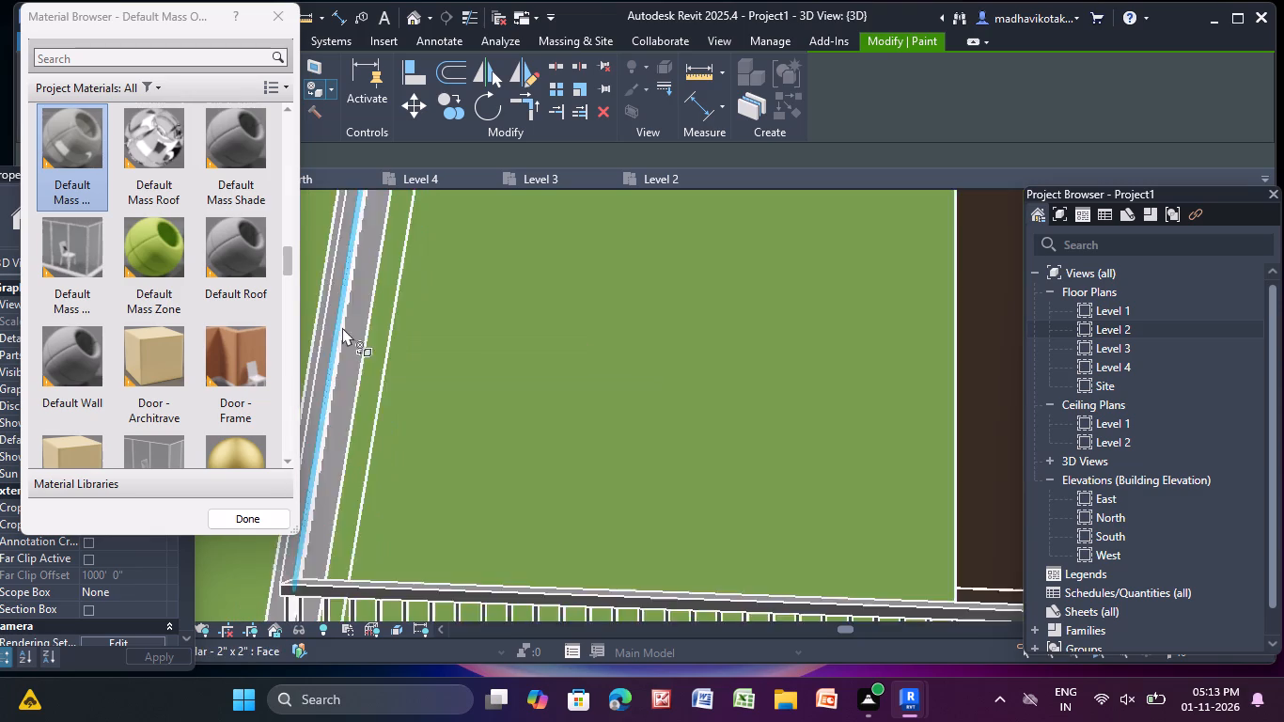
{"action": "scroll", "coordinate": [342, 327], "scroll_direction": "up", "scroll_amount": 4}
{"action": "scroll", "coordinate": [367, 329], "scroll_direction": "down", "scroll_amount": 7}
{"action": "middle_click_drag", "start_coordinate": [363, 337], "coordinate": [502, 347], "text": "shift"}
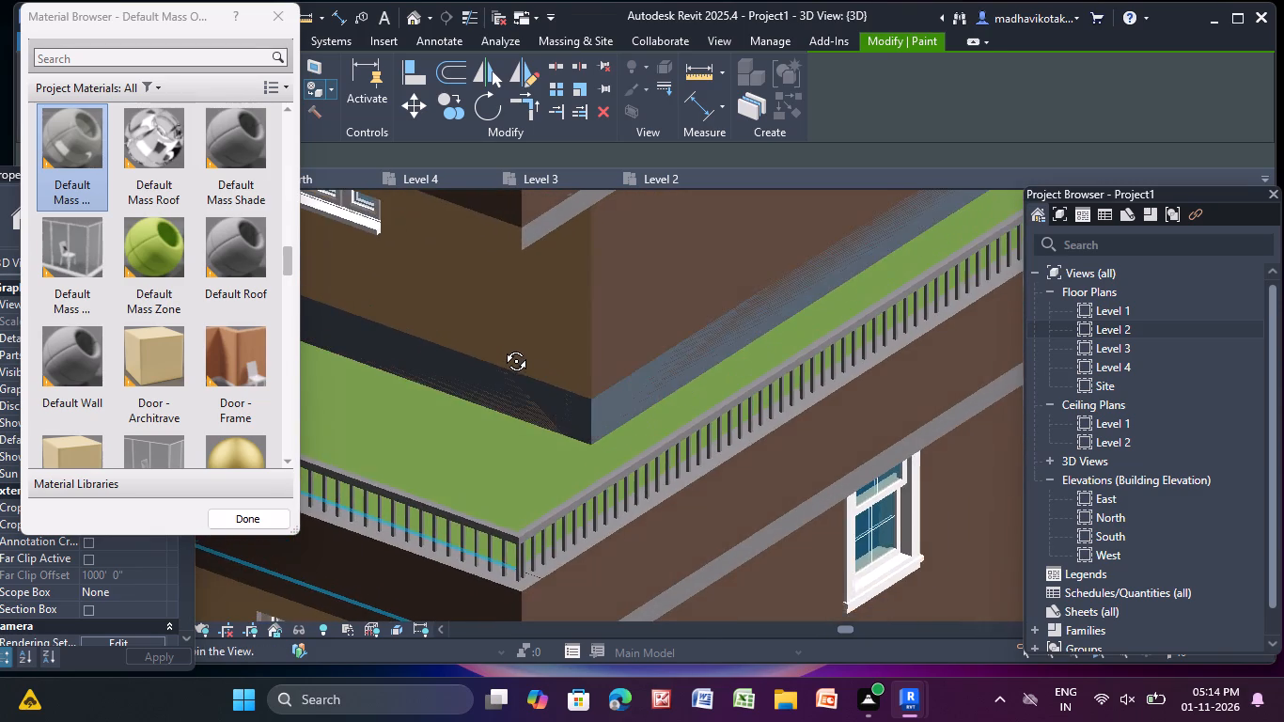
{"action": "middle_click_drag", "start_coordinate": [502, 347], "coordinate": [289, 303], "text": "shift"}
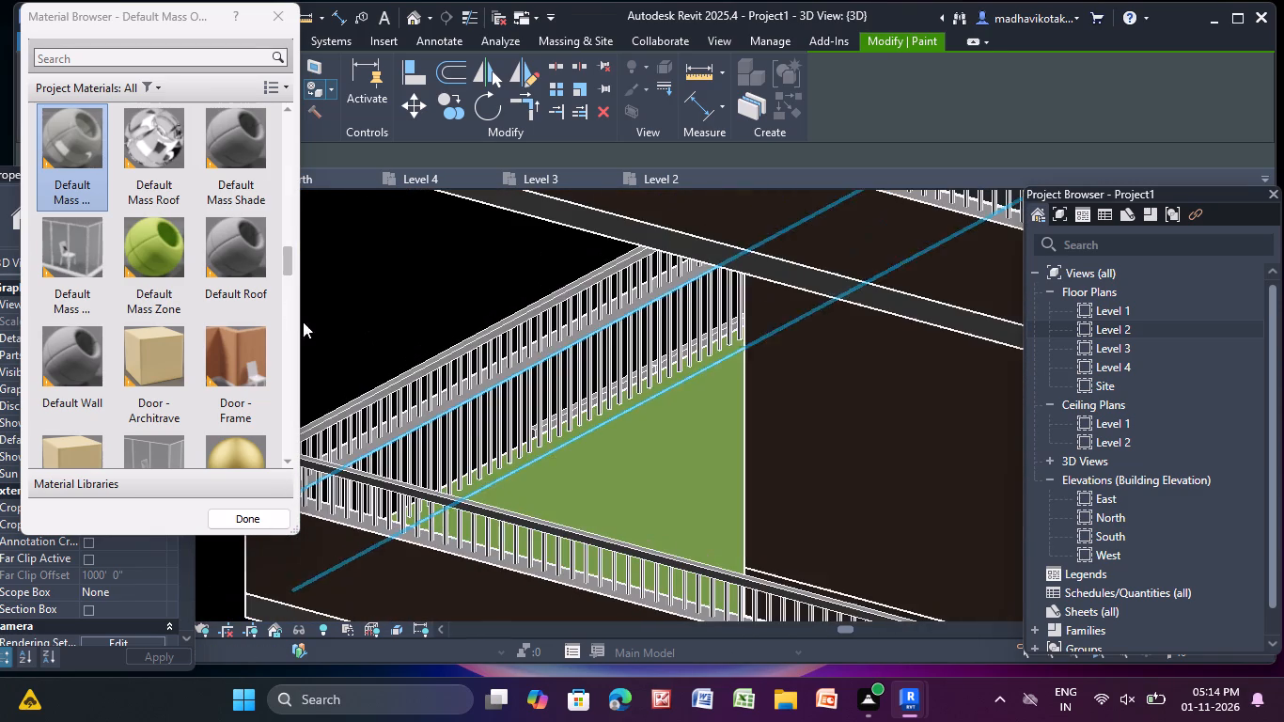
{"action": "scroll", "coordinate": [475, 417], "scroll_direction": "up", "scroll_amount": 1}
{"action": "scroll", "coordinate": [483, 432], "scroll_direction": "down", "scroll_amount": 5}
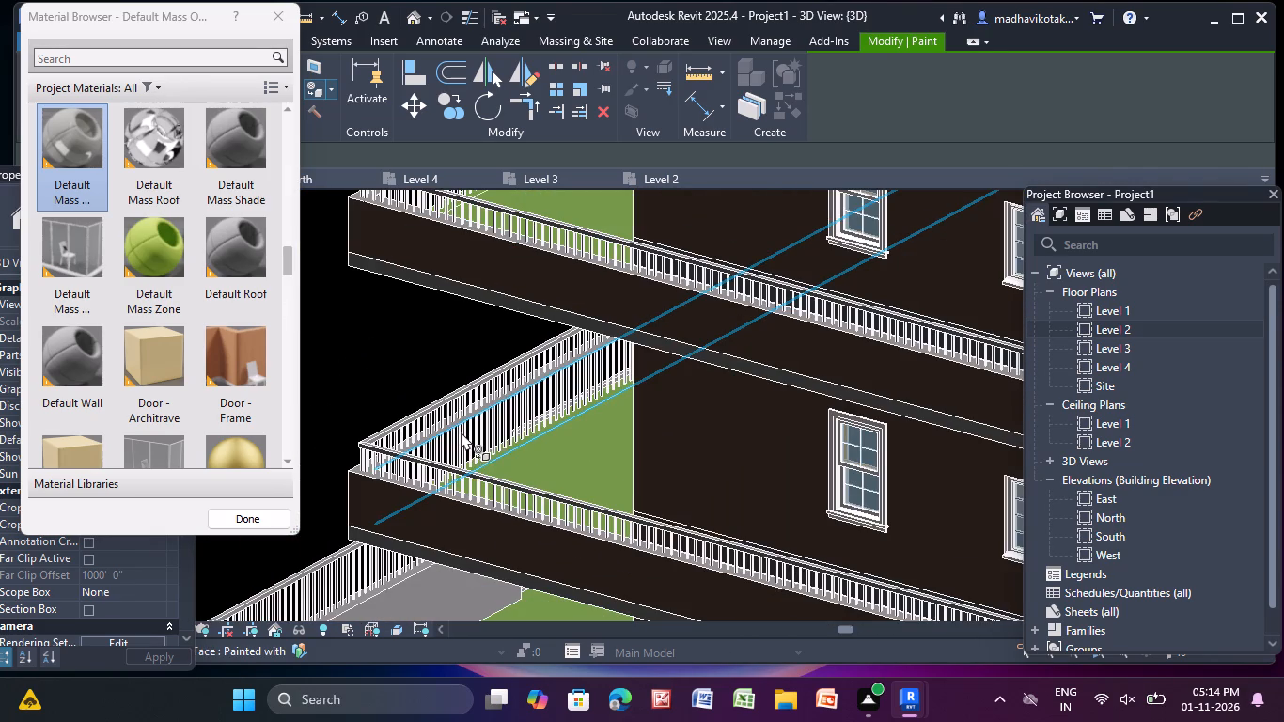
{"action": "middle_click_drag", "start_coordinate": [427, 426], "coordinate": [647, 409], "text": "shift"}
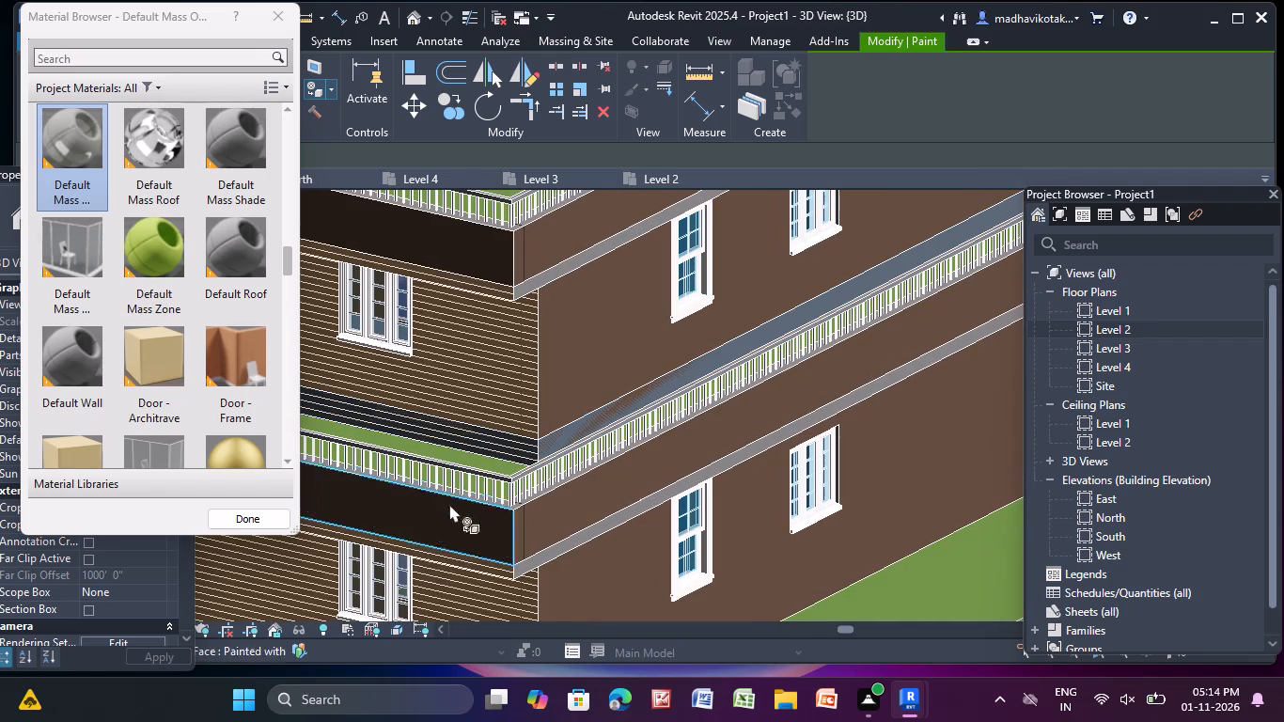
{"action": "left_click", "coordinate": [429, 512]}
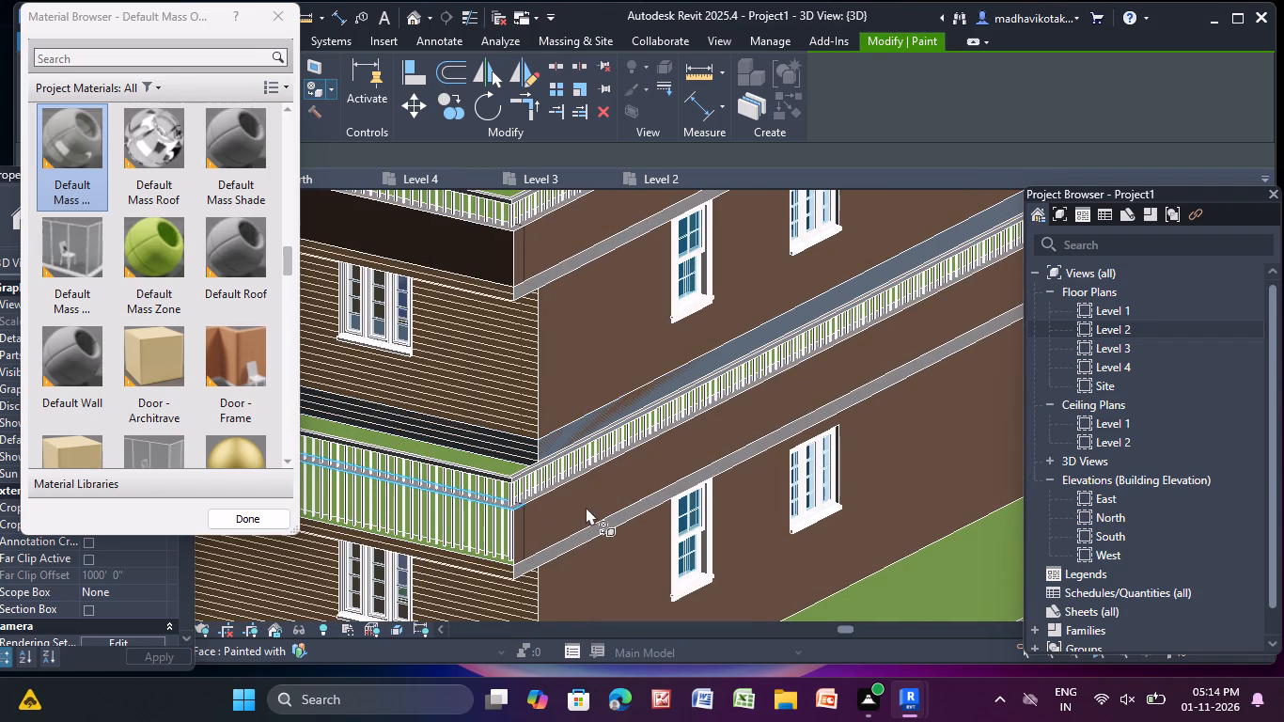
{"action": "left_click", "coordinate": [580, 504]}
Paint the outer faces of the upper balcony's parapet on the right side and front with Default Mass O...
{"action": "scroll", "coordinate": [584, 509], "scroll_direction": "down", "scroll_amount": 4}
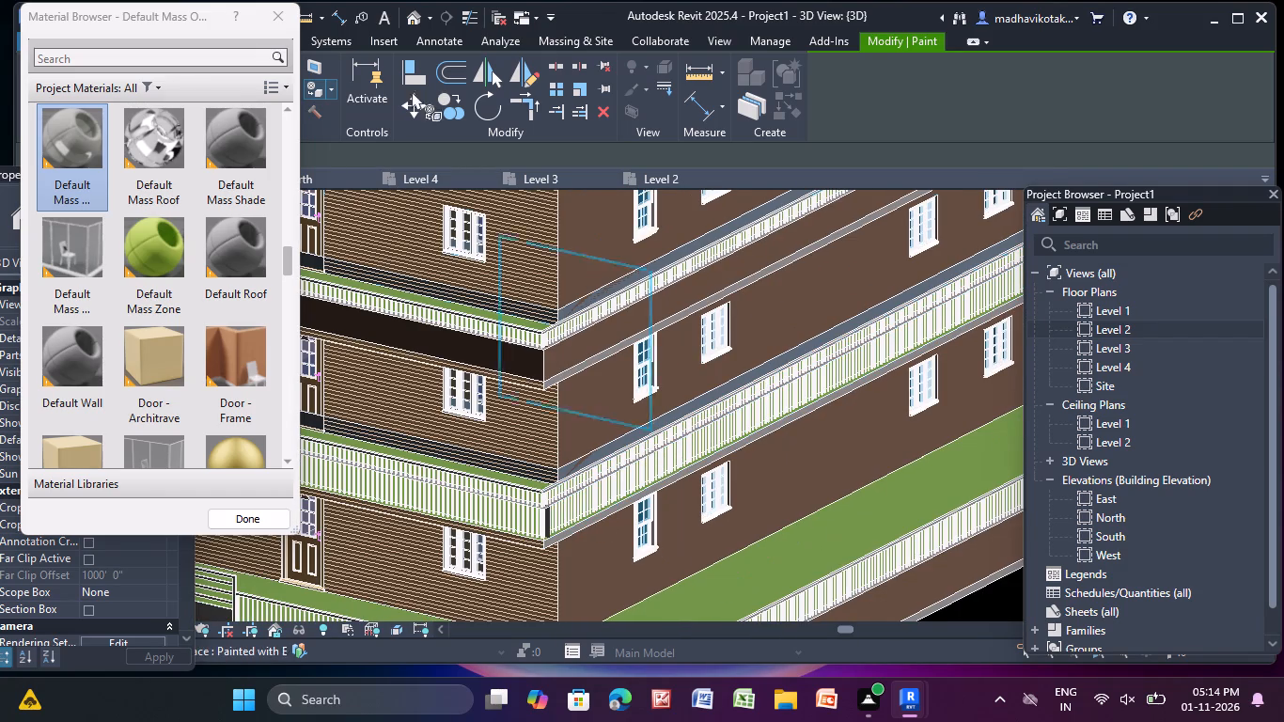
{"action": "left_click", "coordinate": [593, 336]}
{"action": "left_click", "coordinate": [443, 339]}
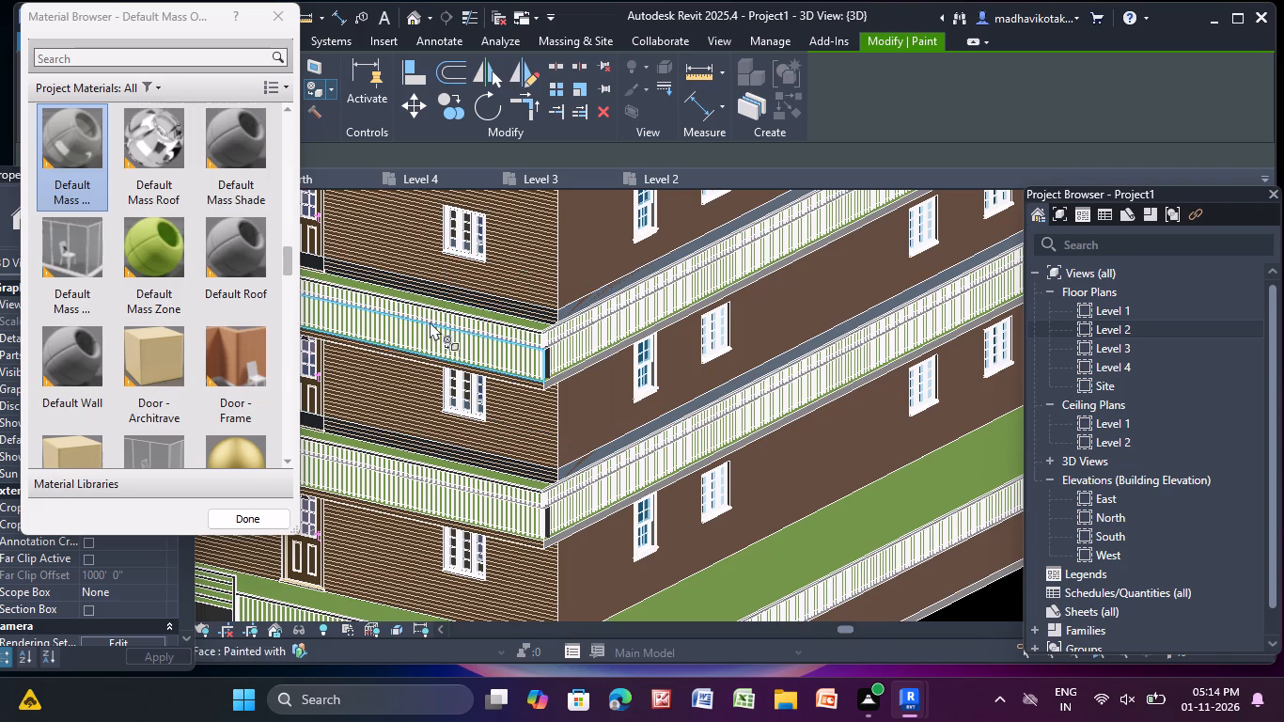
Paint the outer parapet faces of the lower and upper balconies on the building's left side with Default Mass O...
{"action": "scroll", "coordinate": [431, 345], "scroll_direction": "down", "scroll_amount": 4}
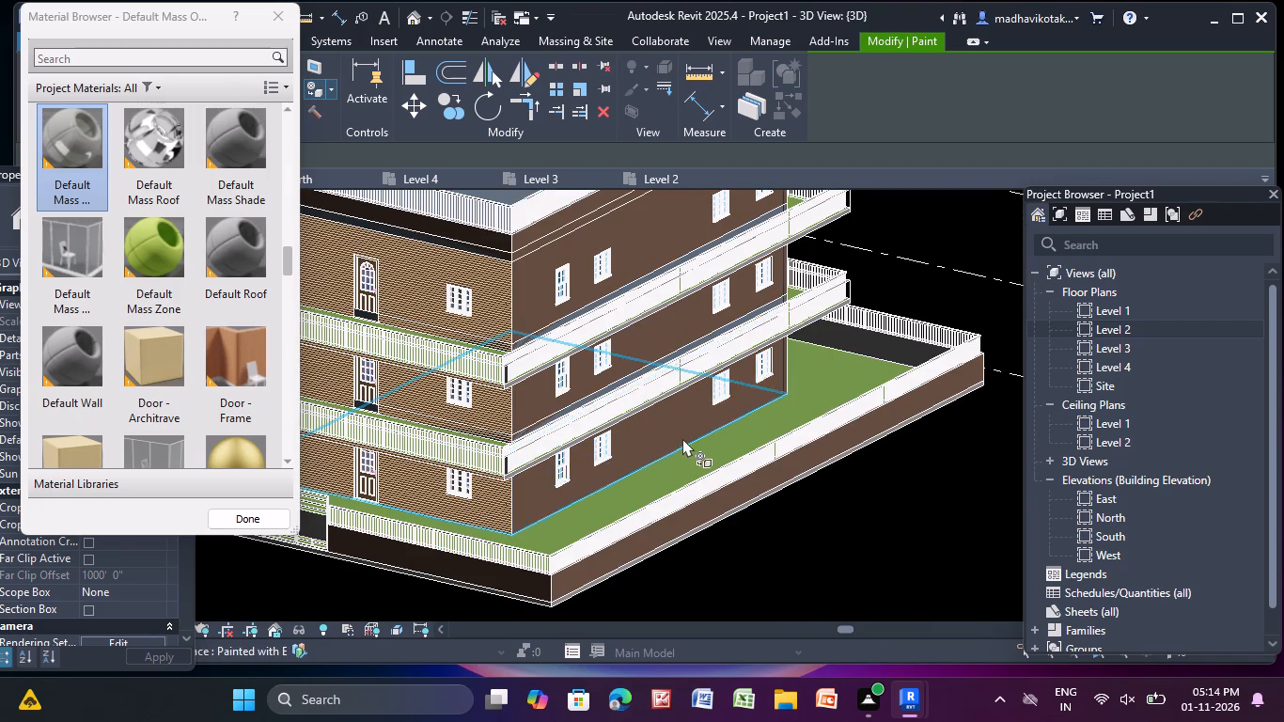
{"action": "scroll", "coordinate": [429, 474], "scroll_direction": "up", "scroll_amount": 4}
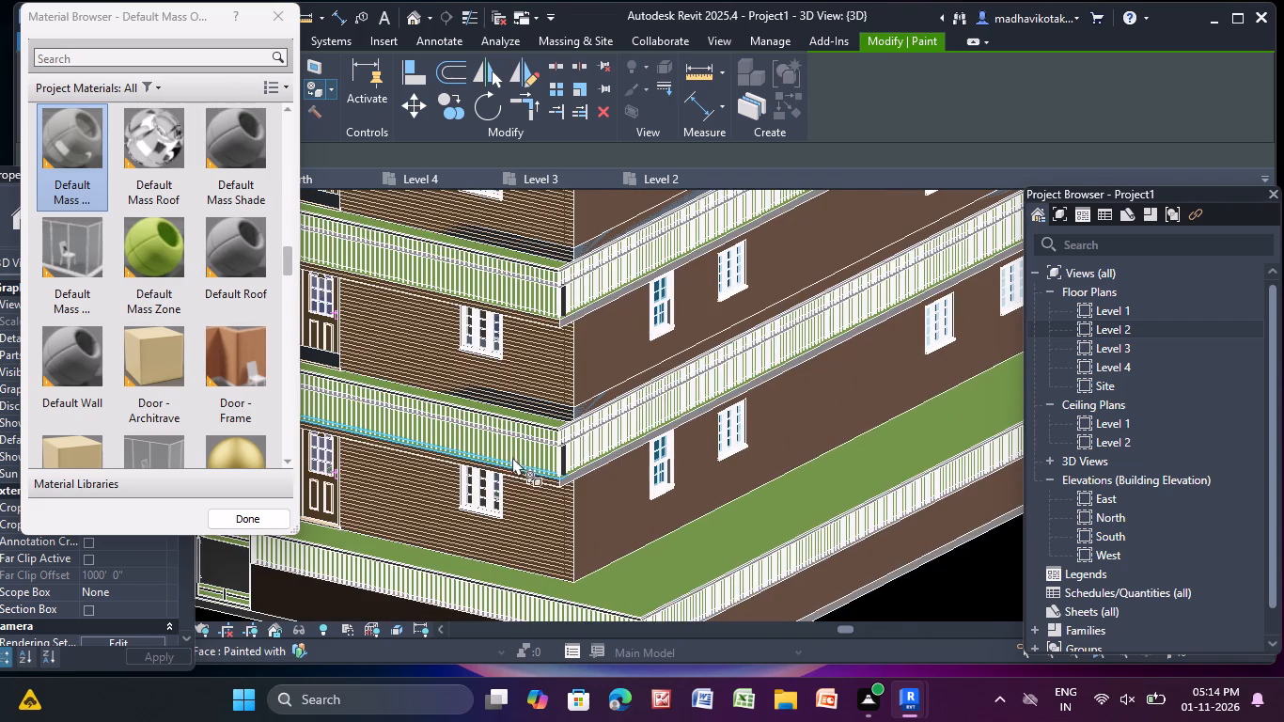
{"action": "scroll", "coordinate": [546, 468], "scroll_direction": "up", "scroll_amount": 6}
{"action": "scroll", "coordinate": [526, 556], "scroll_direction": "down", "scroll_amount": 4}
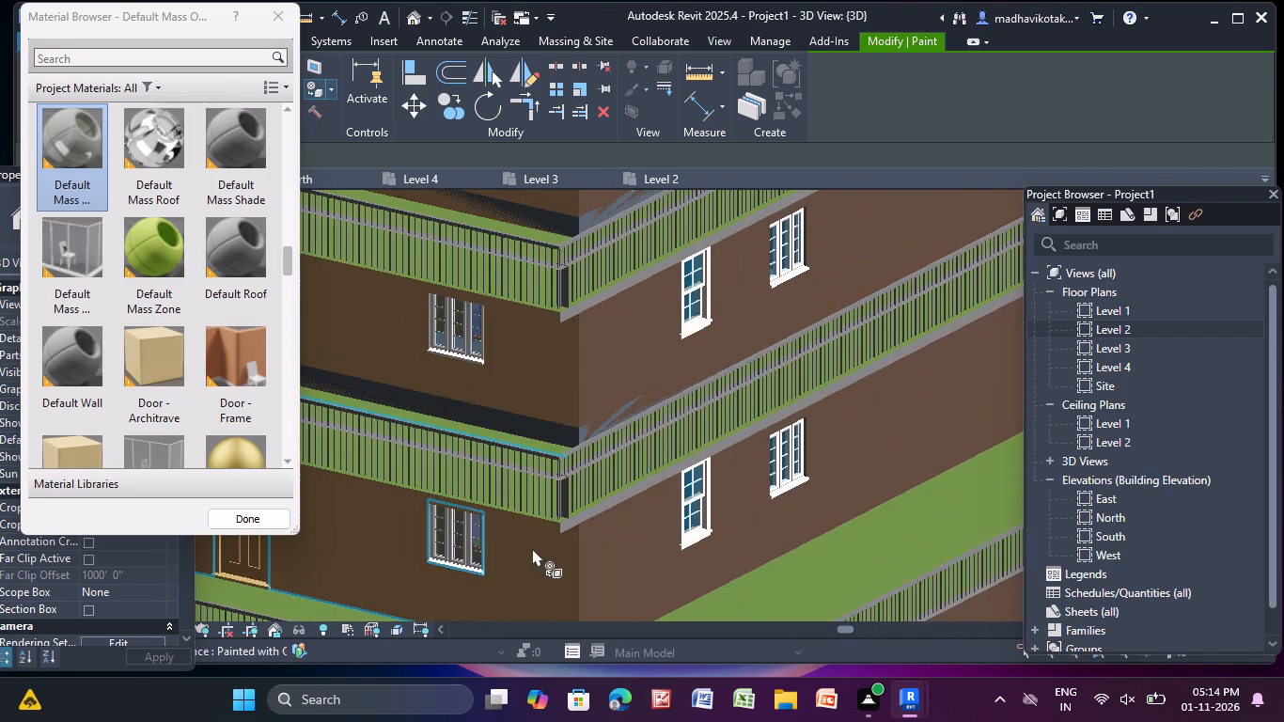
{"action": "middle_click_drag", "start_coordinate": [509, 547], "coordinate": [628, 469]}
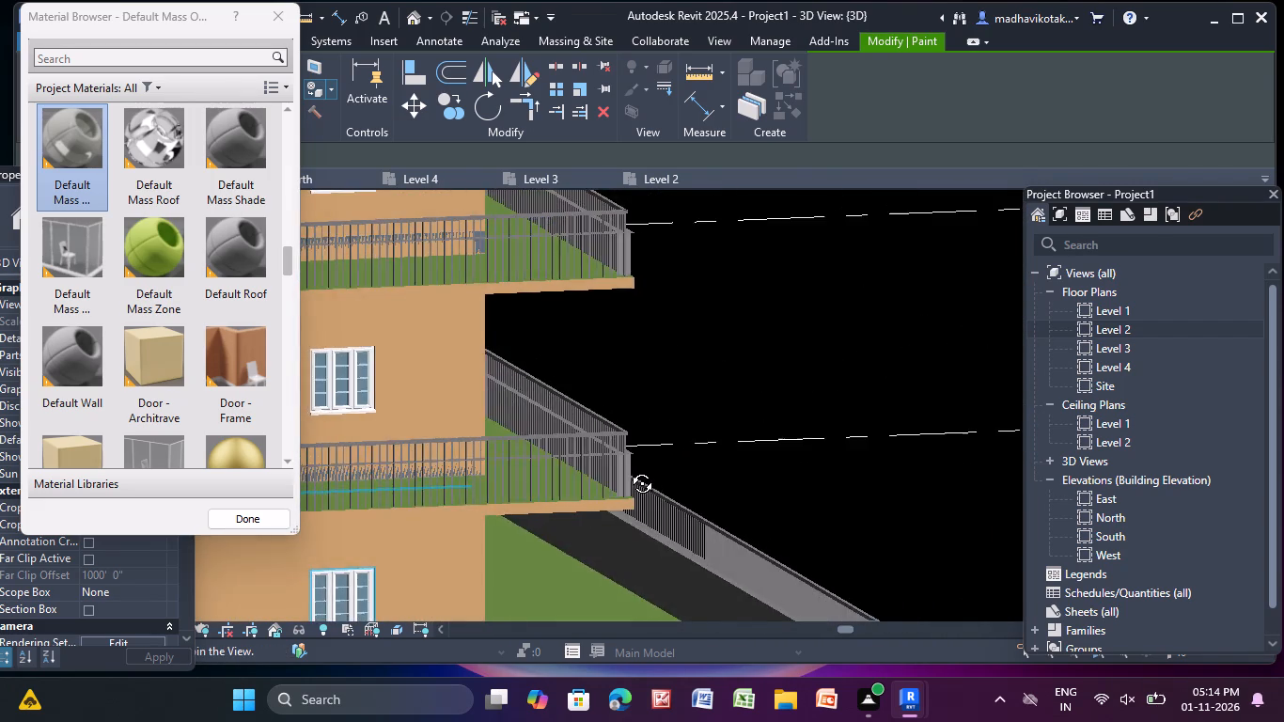
{"action": "middle_click_drag", "start_coordinate": [628, 469], "coordinate": [596, 448]}
{"action": "scroll", "coordinate": [594, 454], "scroll_direction": "down", "scroll_amount": 5}
{"action": "middle_click_drag", "start_coordinate": [594, 454], "coordinate": [857, 481]}
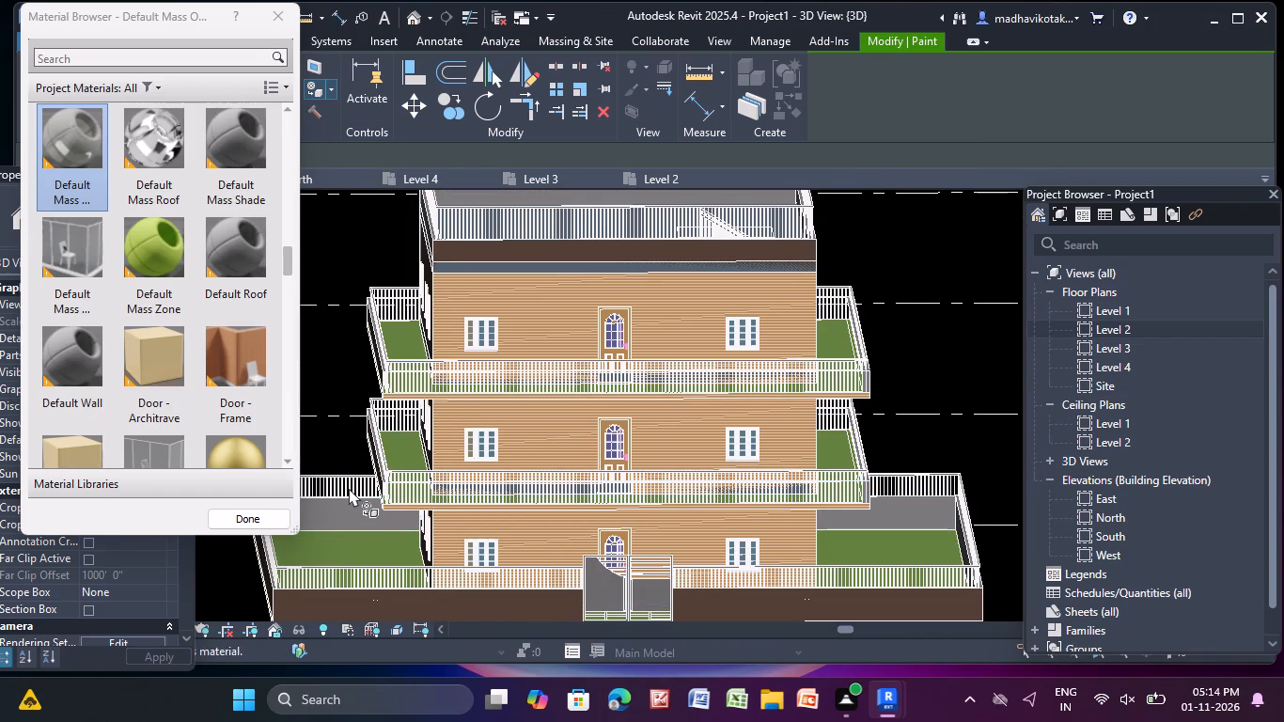
{"action": "middle_click_drag", "start_coordinate": [349, 488], "coordinate": [446, 520]}
{"action": "scroll", "coordinate": [433, 535], "scroll_direction": "up", "scroll_amount": 5, "text": "shift"}
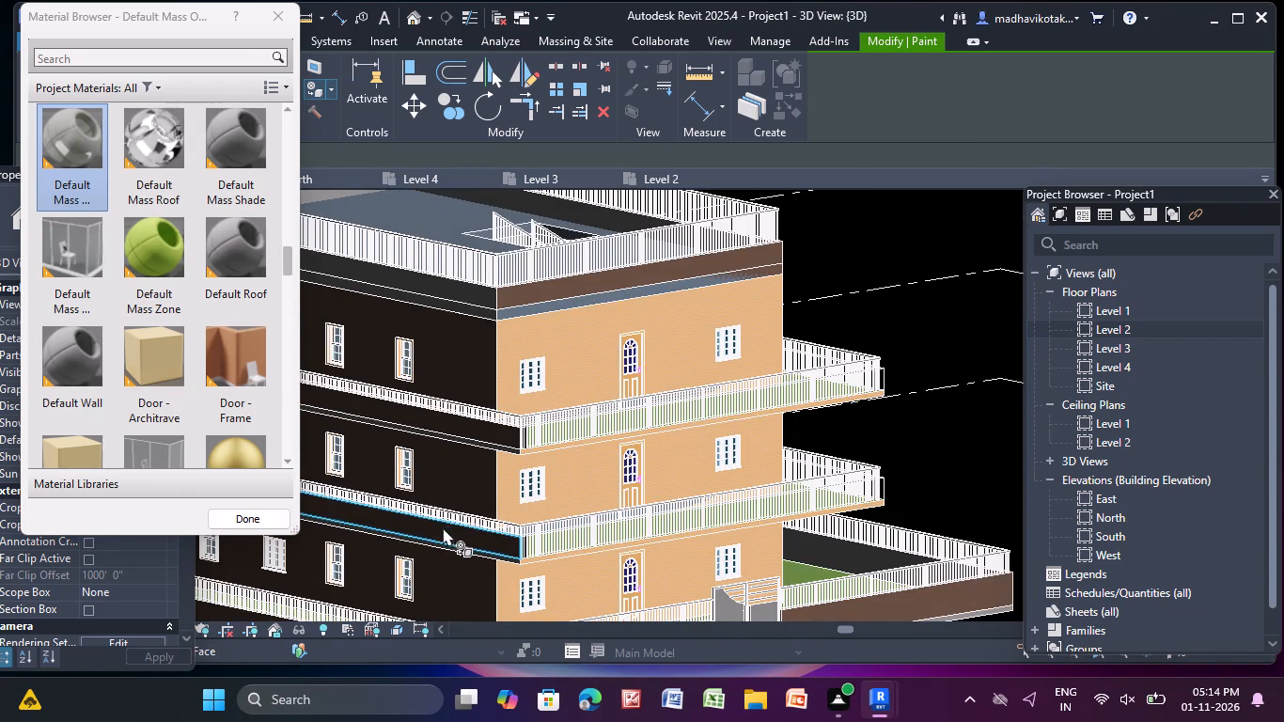
{"action": "left_click", "coordinate": [436, 532]}
{"action": "left_click", "coordinate": [450, 423]}
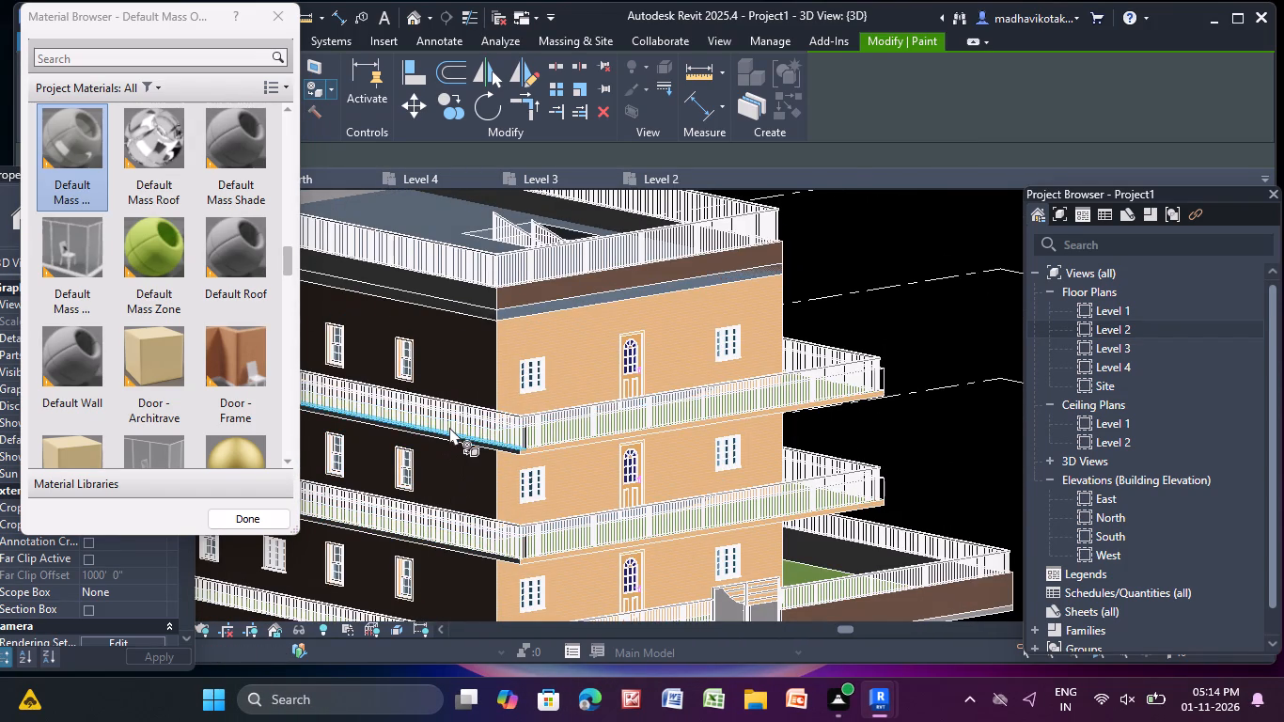
Paint the dark outer face of the upper balcony's rear parapet with Default Mass O...
{"action": "scroll", "coordinate": [447, 427], "scroll_direction": "down", "scroll_amount": 4}
{"action": "middle_click_drag", "start_coordinate": [448, 427], "coordinate": [712, 527]}
{"action": "middle_click_drag", "start_coordinate": [627, 542], "coordinate": [830, 590], "text": "shift"}
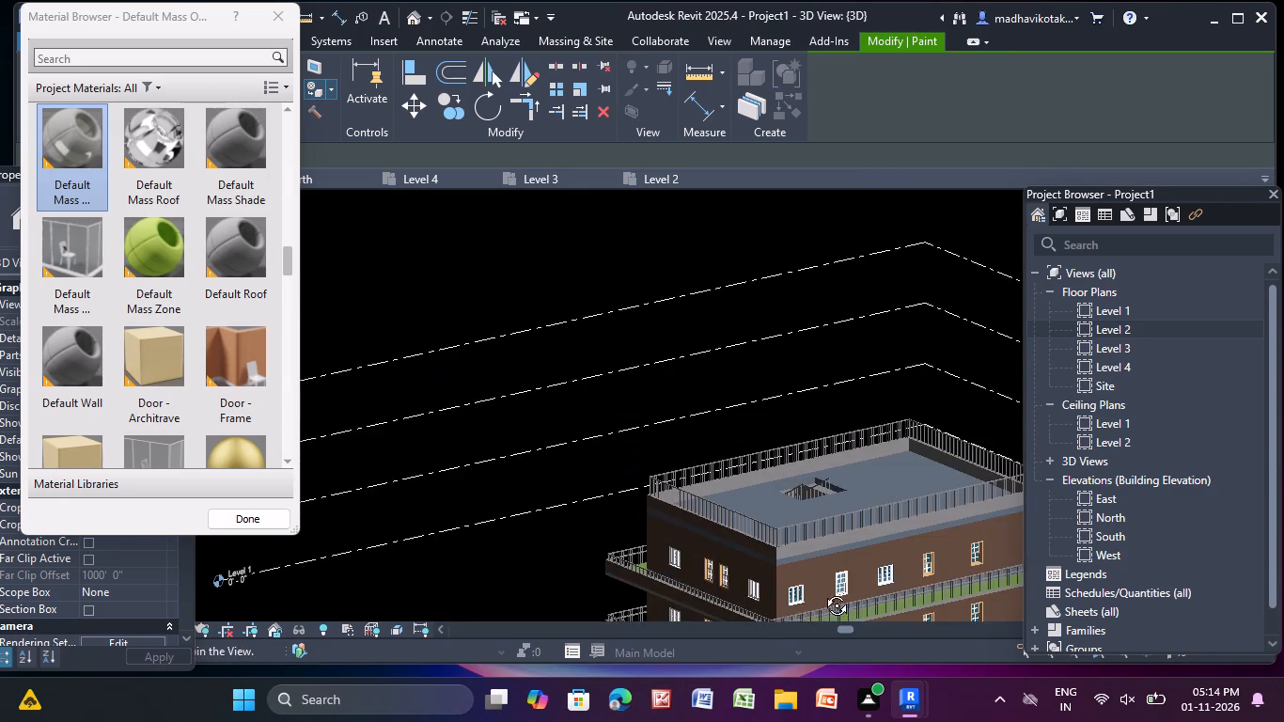
{"action": "middle_click_drag", "start_coordinate": [748, 580], "coordinate": [676, 460]}
{"action": "middle_click_drag", "start_coordinate": [673, 455], "coordinate": [665, 448]}
{"action": "scroll", "coordinate": [697, 508], "scroll_direction": "up", "scroll_amount": 9}
{"action": "left_click", "coordinate": [639, 489]}
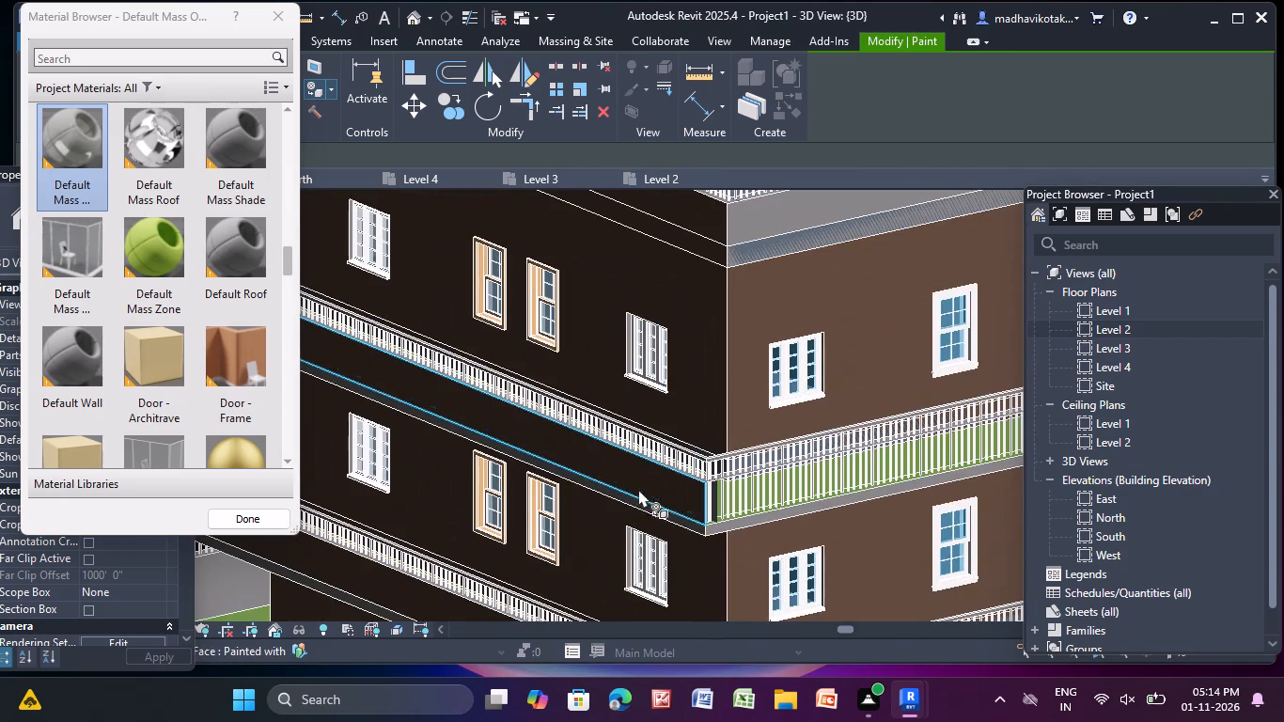
Paint the remaining dark outer parapet faces of the upper and lower balconies on the long window side with Default Mass O...
{"action": "scroll", "coordinate": [646, 479], "scroll_direction": "up", "scroll_amount": 4}
{"action": "left_click", "coordinate": [647, 479]}
{"action": "middle_click_drag", "start_coordinate": [647, 477], "coordinate": [655, 243]}
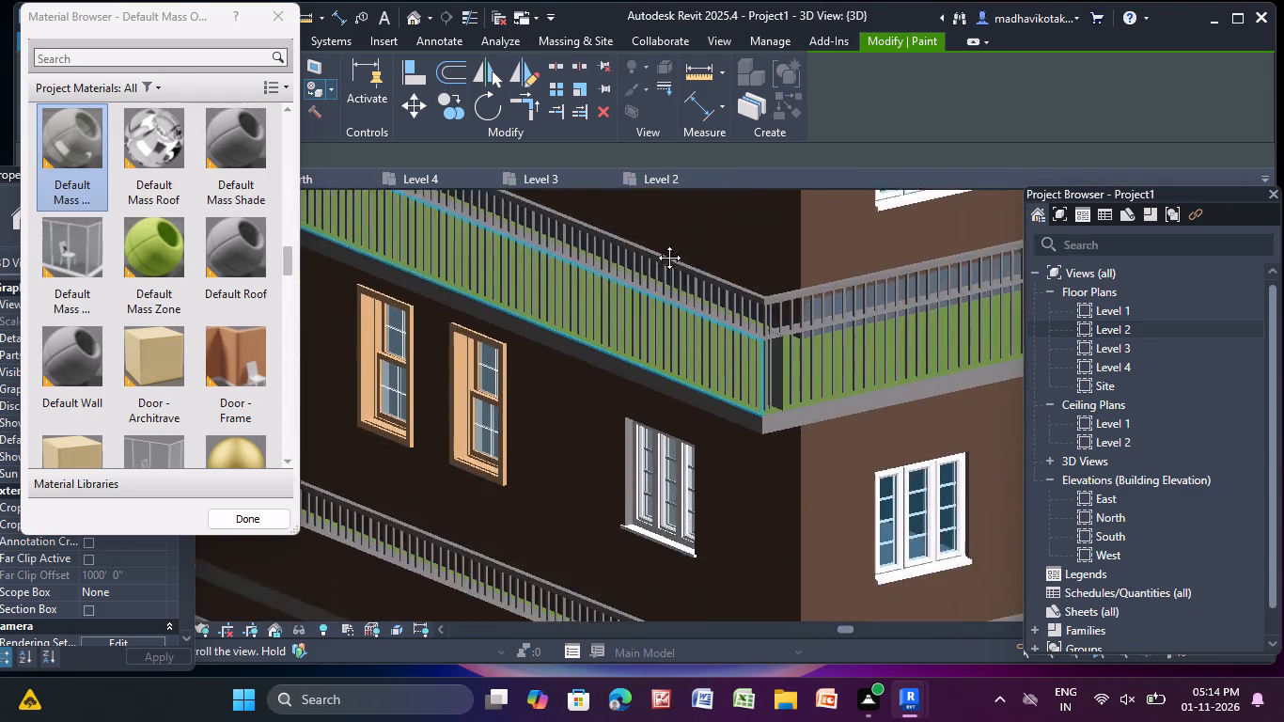
{"action": "middle_click_drag", "start_coordinate": [655, 243], "coordinate": [640, 207]}
{"action": "scroll", "coordinate": [526, 589], "scroll_direction": "up", "scroll_amount": 4}
{"action": "left_click", "coordinate": [566, 530]}
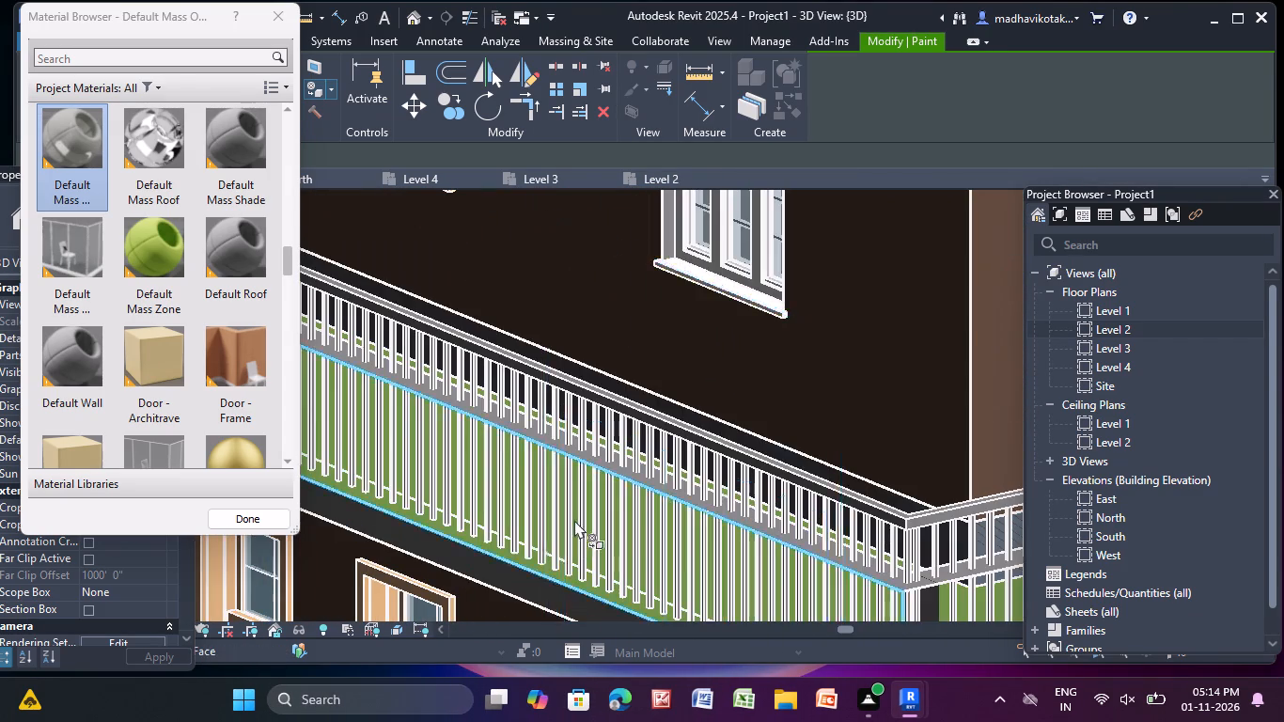
{"action": "scroll", "coordinate": [574, 520], "scroll_direction": "down", "scroll_amount": 10}
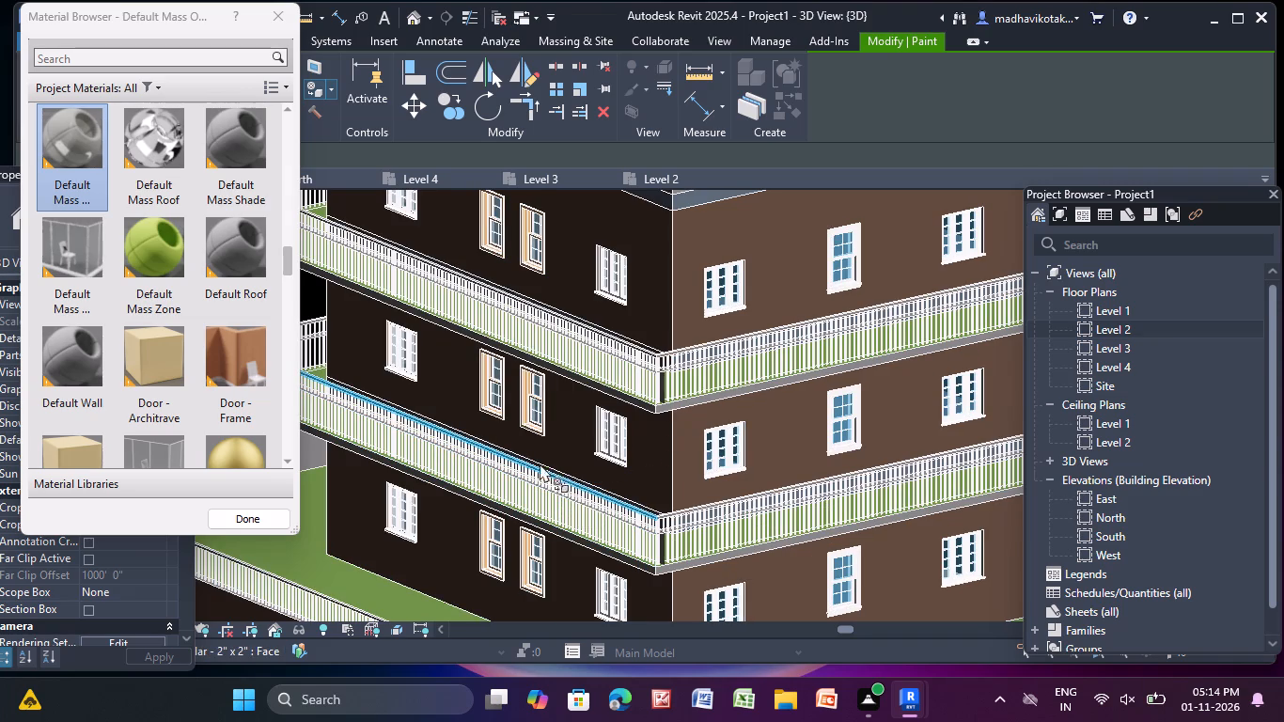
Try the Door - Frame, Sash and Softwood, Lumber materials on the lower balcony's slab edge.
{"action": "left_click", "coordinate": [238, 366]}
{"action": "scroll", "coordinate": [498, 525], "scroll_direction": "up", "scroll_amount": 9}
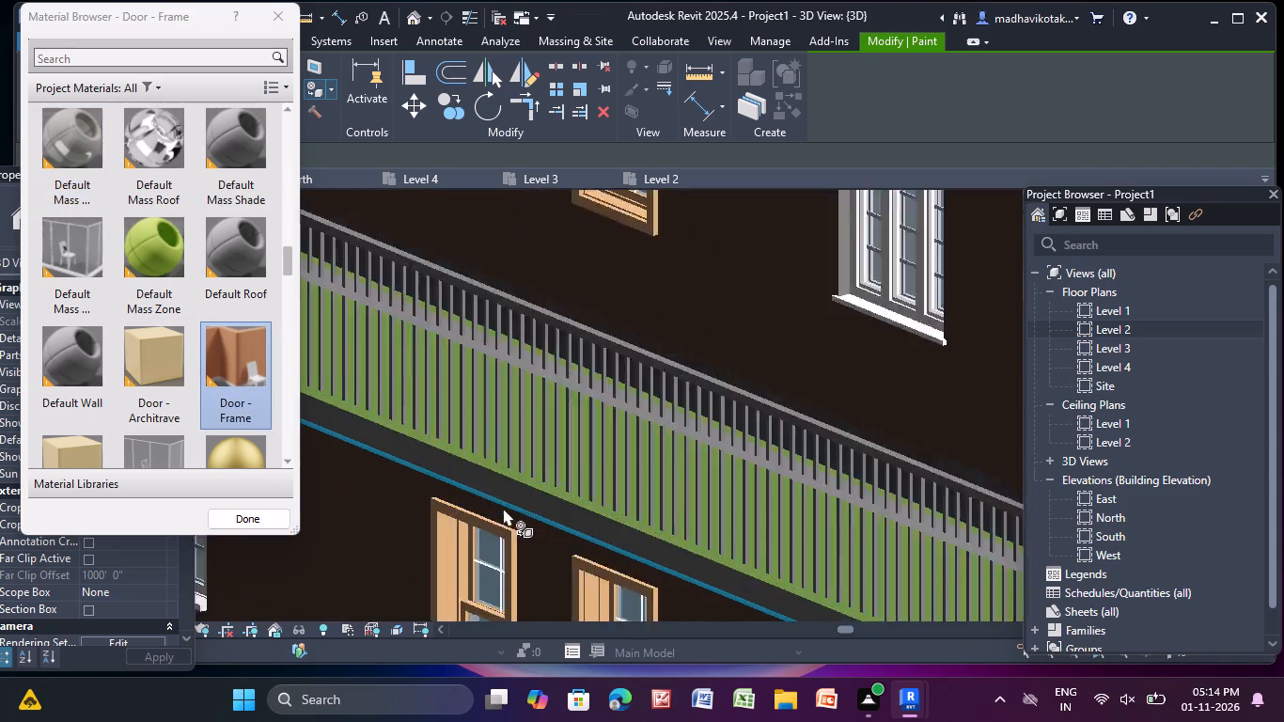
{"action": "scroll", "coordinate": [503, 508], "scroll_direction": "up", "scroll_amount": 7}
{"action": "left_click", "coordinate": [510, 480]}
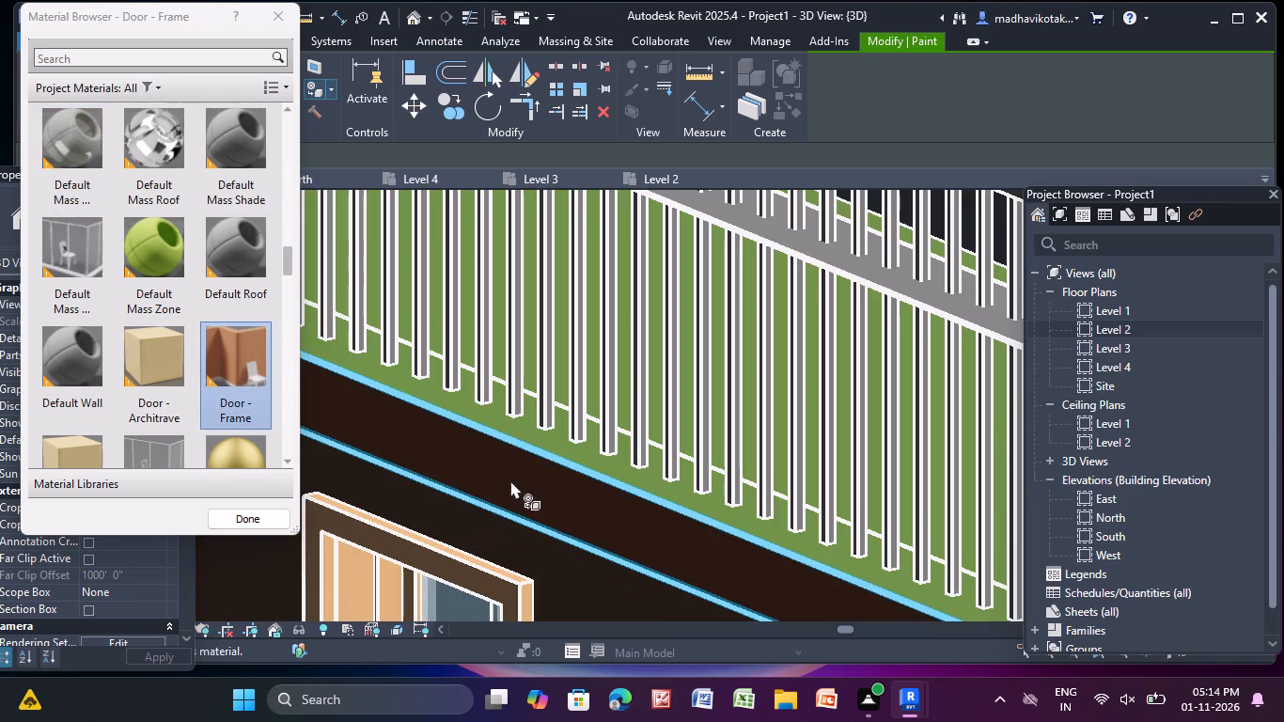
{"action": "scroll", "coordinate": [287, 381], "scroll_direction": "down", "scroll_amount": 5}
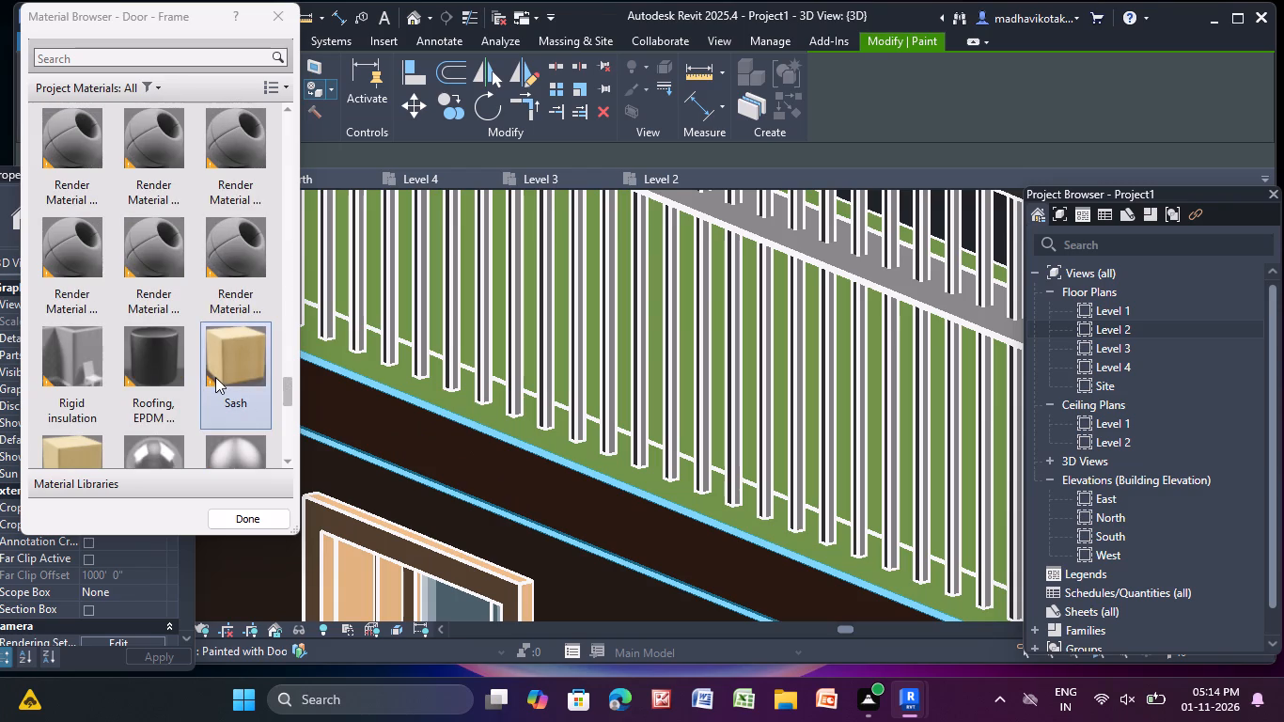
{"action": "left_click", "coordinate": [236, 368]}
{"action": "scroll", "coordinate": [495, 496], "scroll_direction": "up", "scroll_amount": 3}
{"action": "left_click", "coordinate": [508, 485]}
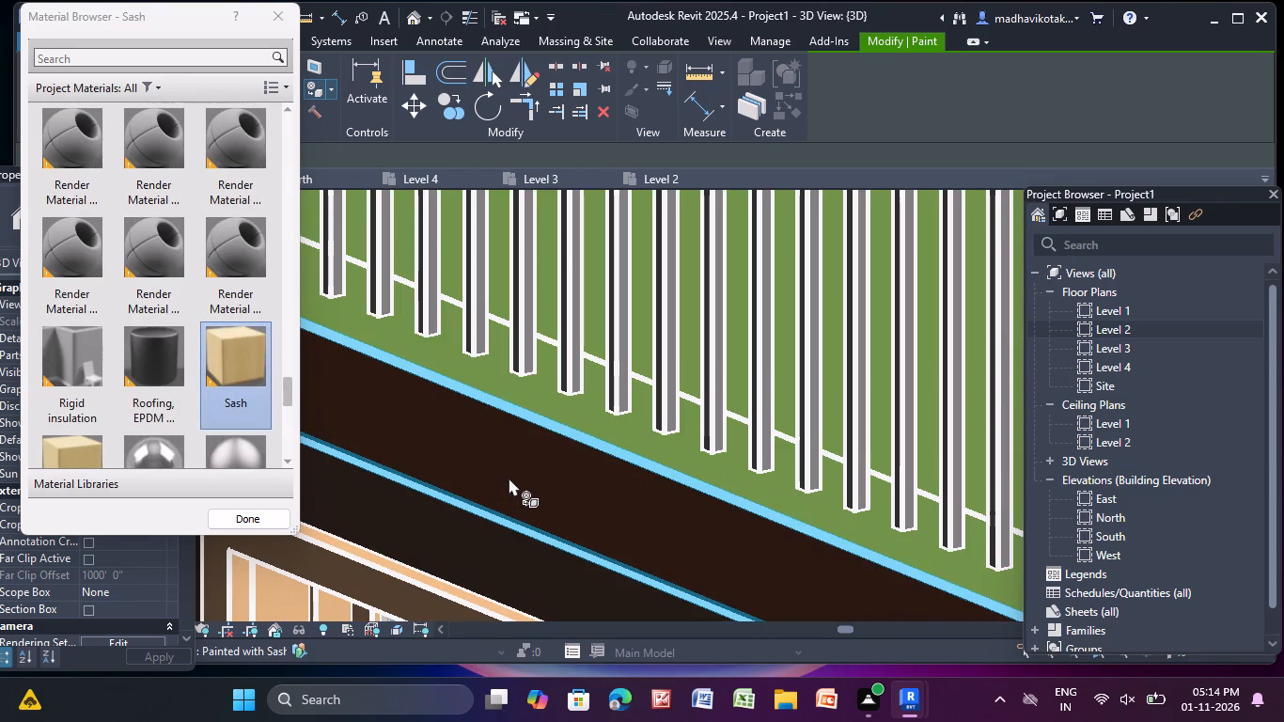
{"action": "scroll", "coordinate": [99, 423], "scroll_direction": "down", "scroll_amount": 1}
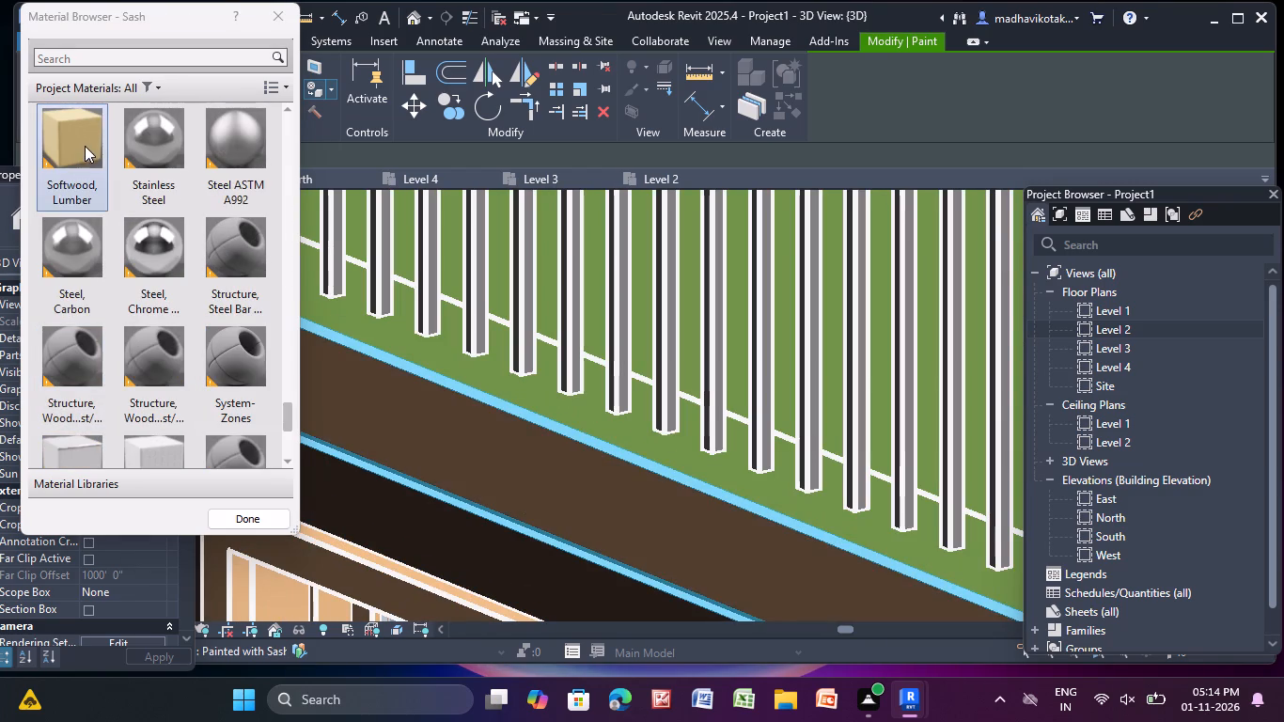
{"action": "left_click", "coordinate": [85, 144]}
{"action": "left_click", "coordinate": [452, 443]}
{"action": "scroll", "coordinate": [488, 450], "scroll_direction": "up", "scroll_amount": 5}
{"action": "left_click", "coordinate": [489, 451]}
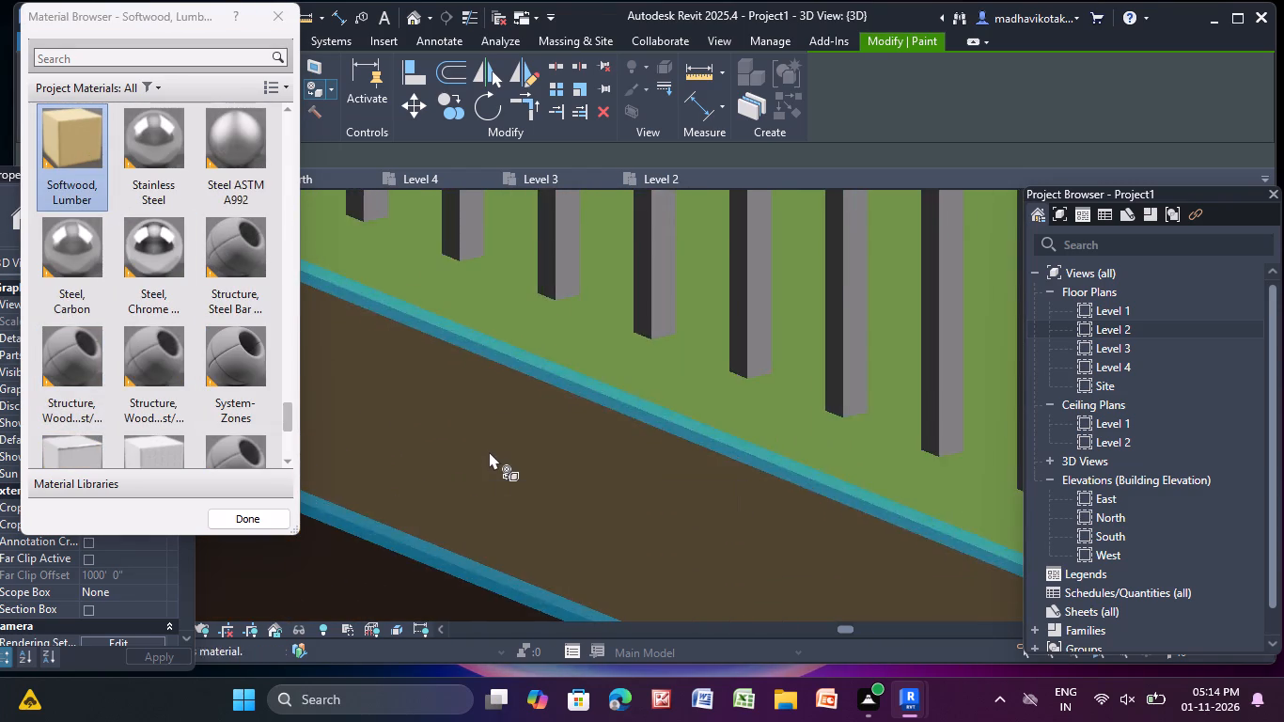
Paint the lower balcony's slab edge with Wood - Stained on both sides of the building corner.
{"action": "scroll", "coordinate": [486, 450], "scroll_direction": "down", "scroll_amount": 2}
{"action": "scroll", "coordinate": [209, 346], "scroll_direction": "down", "scroll_amount": 5}
{"action": "left_click", "coordinate": [90, 391]}
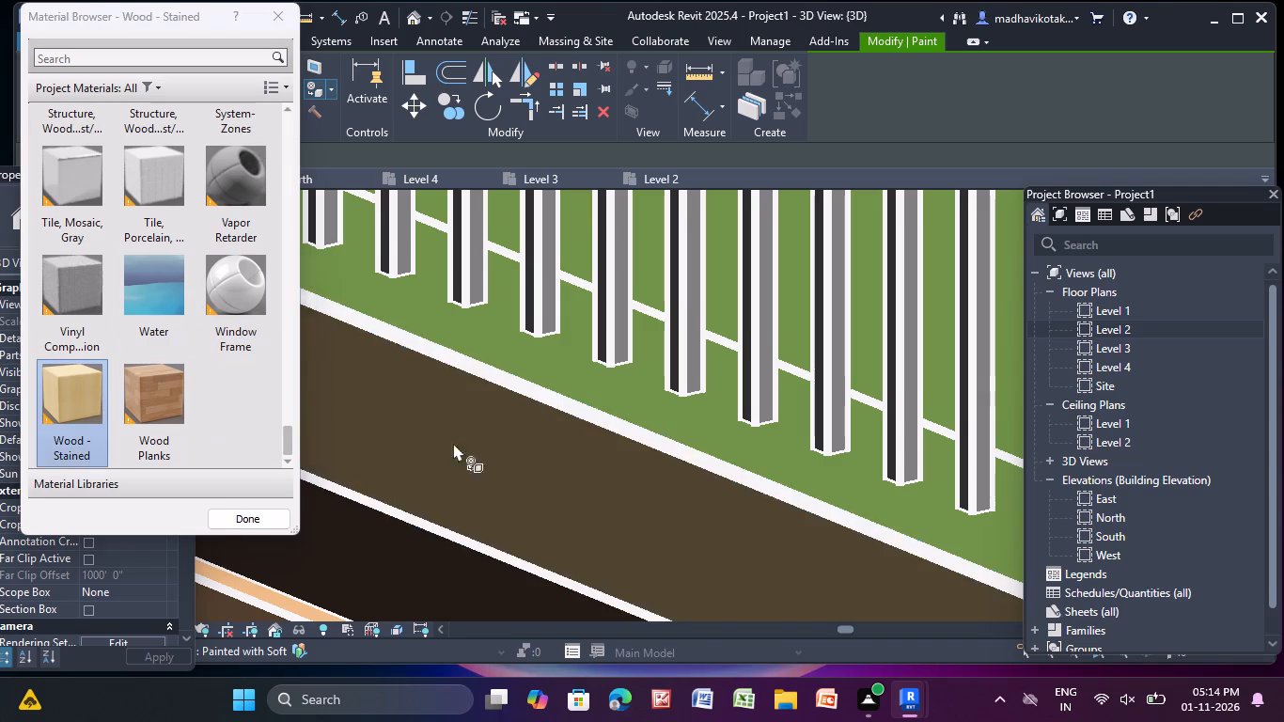
{"action": "left_click", "coordinate": [481, 443]}
{"action": "scroll", "coordinate": [565, 496], "scroll_direction": "up", "scroll_amount": 4}
{"action": "triple_click", "coordinate": [571, 499]}
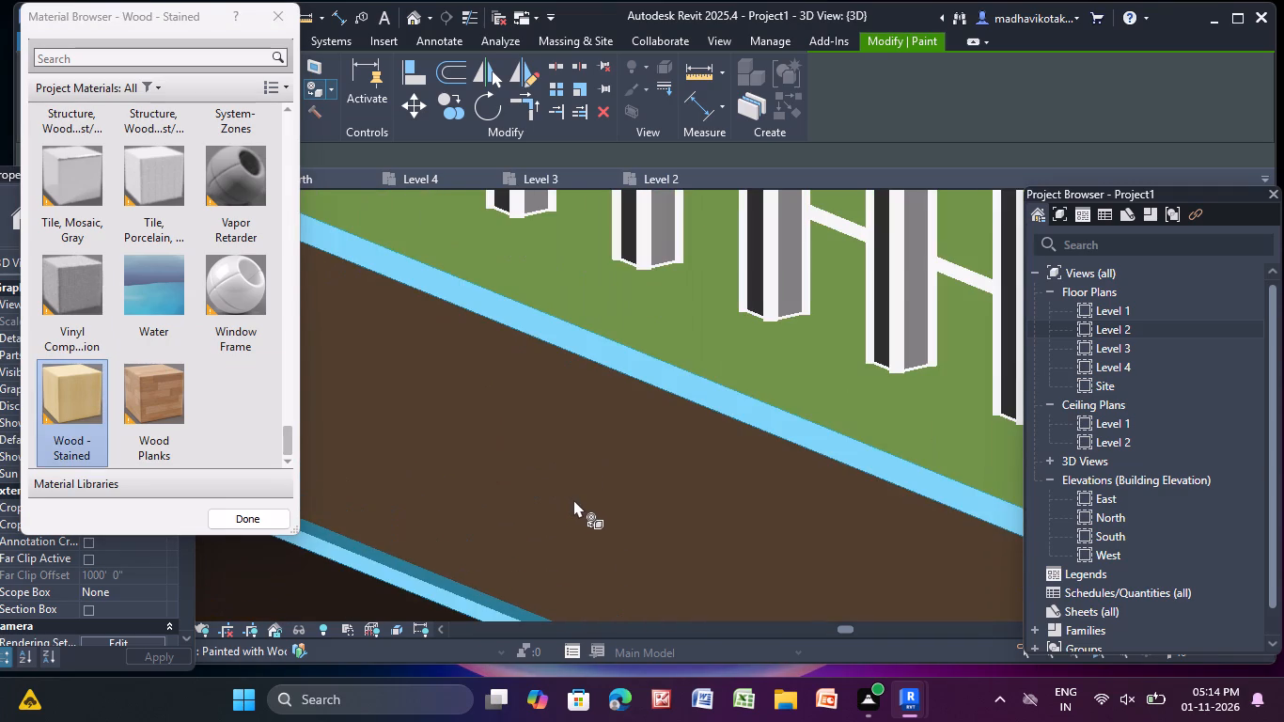
{"action": "scroll", "coordinate": [562, 502], "scroll_direction": "down", "scroll_amount": 20}
{"action": "middle_click_drag", "start_coordinate": [550, 483], "coordinate": [182, 205]}
{"action": "scroll", "coordinate": [668, 363], "scroll_direction": "up", "scroll_amount": 4}
{"action": "left_click", "coordinate": [665, 312]}
{"action": "scroll", "coordinate": [403, 329], "scroll_direction": "up", "scroll_amount": 3}
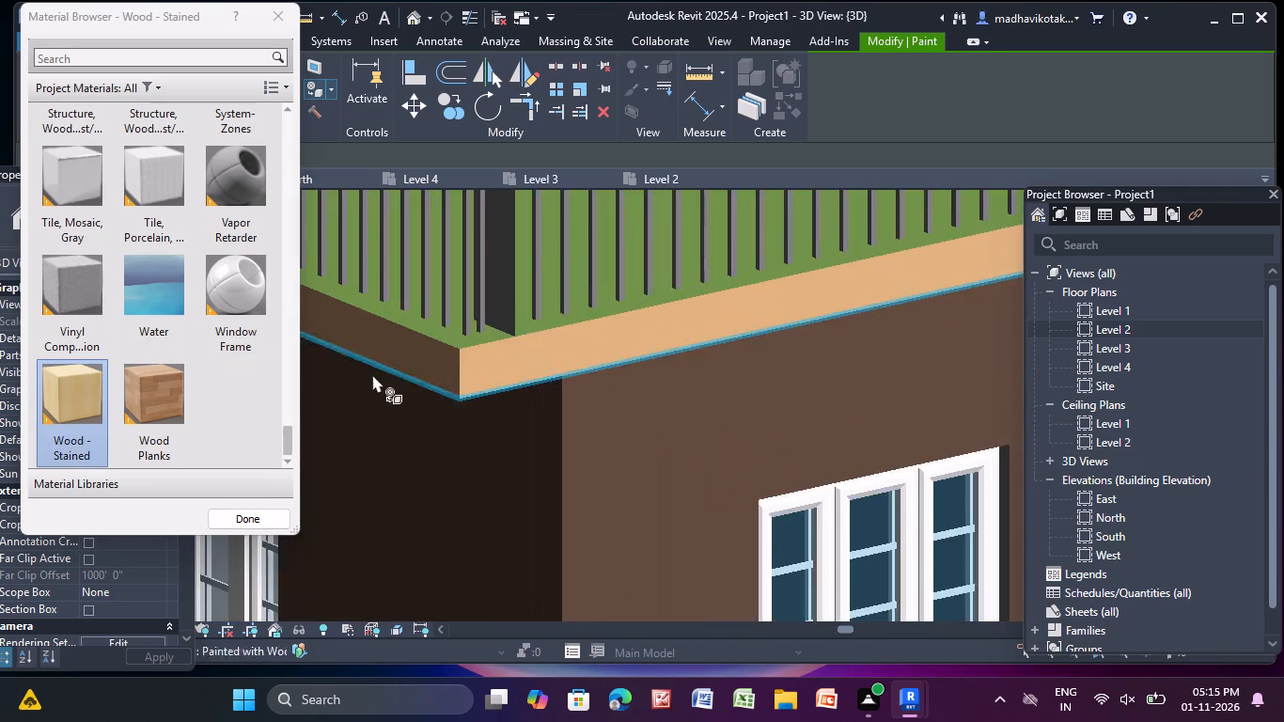
{"action": "left_click", "coordinate": [403, 357]}
{"action": "scroll", "coordinate": [486, 356], "scroll_direction": "down", "scroll_amount": 13}
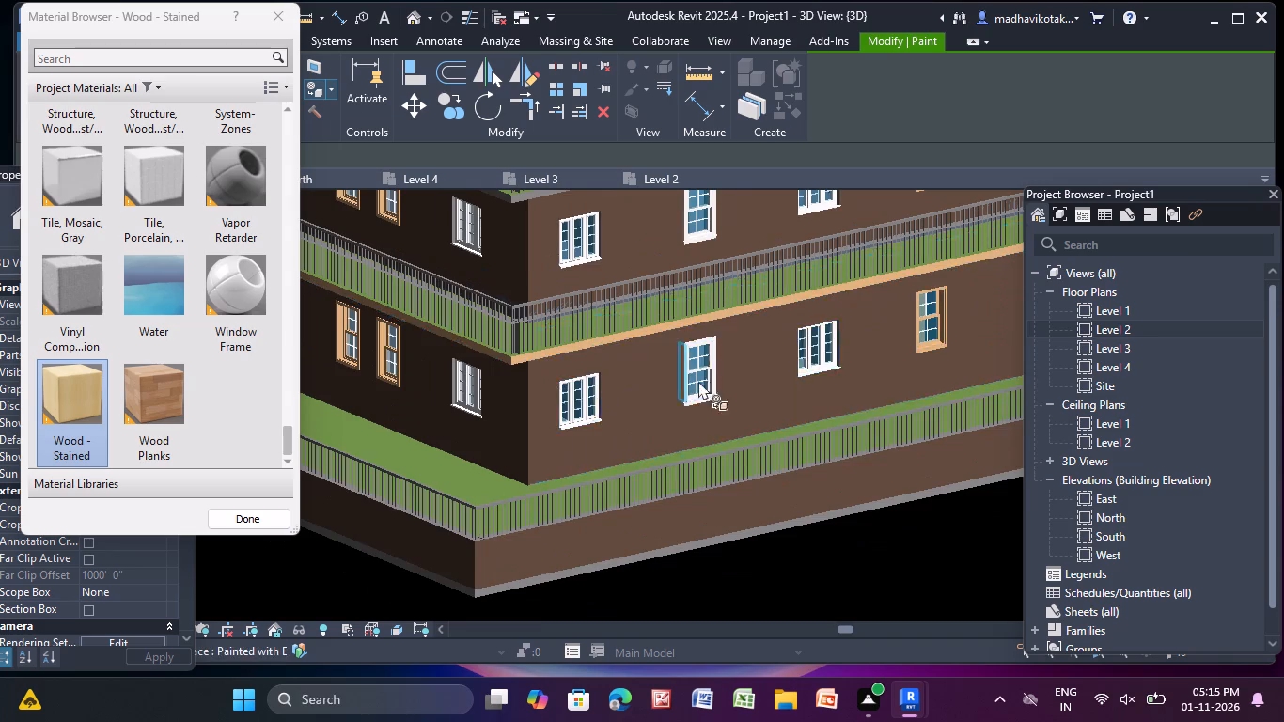
Paint the upper balcony's slab edge on the building's long window side with Wood - Stained.
{"action": "scroll", "coordinate": [712, 381], "scroll_direction": "down", "scroll_amount": 5}
{"action": "middle_click_drag", "start_coordinate": [812, 497], "coordinate": [776, 495], "text": "shift"}
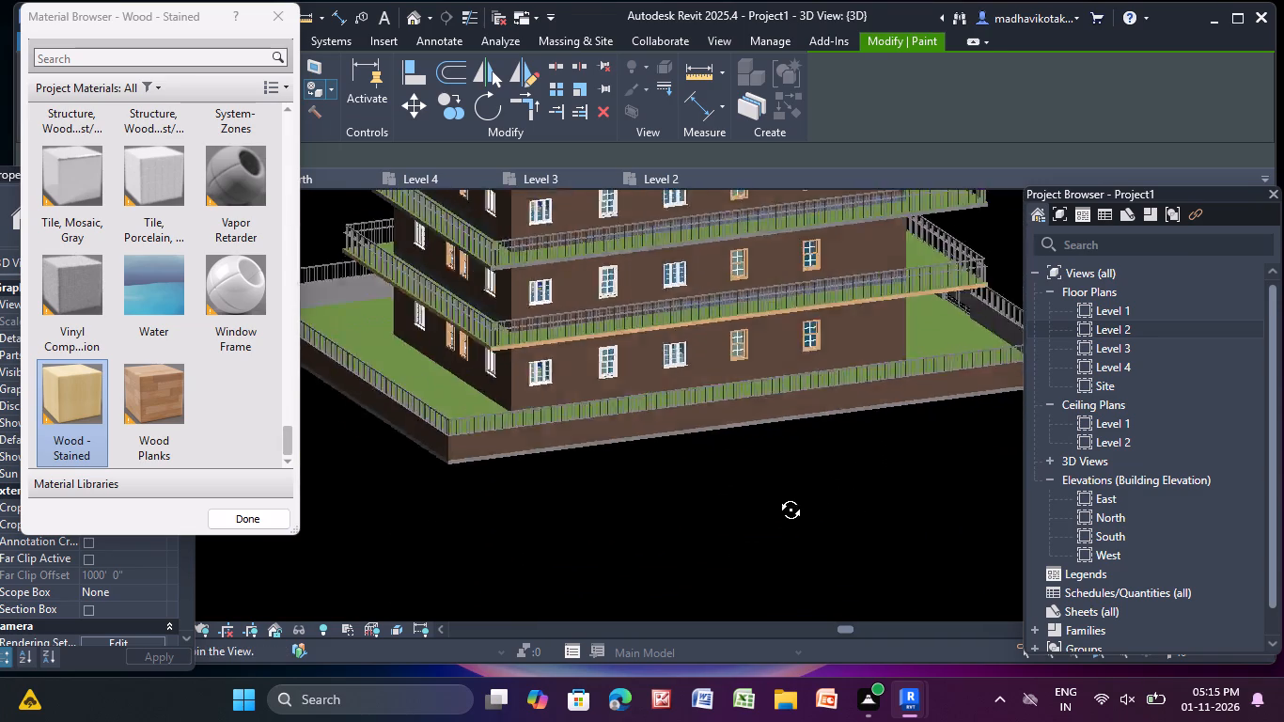
{"action": "middle_click_drag", "start_coordinate": [776, 495], "coordinate": [834, 551], "text": "shift"}
{"action": "scroll", "coordinate": [592, 242], "scroll_direction": "up", "scroll_amount": 13}
{"action": "left_click", "coordinate": [662, 227]}
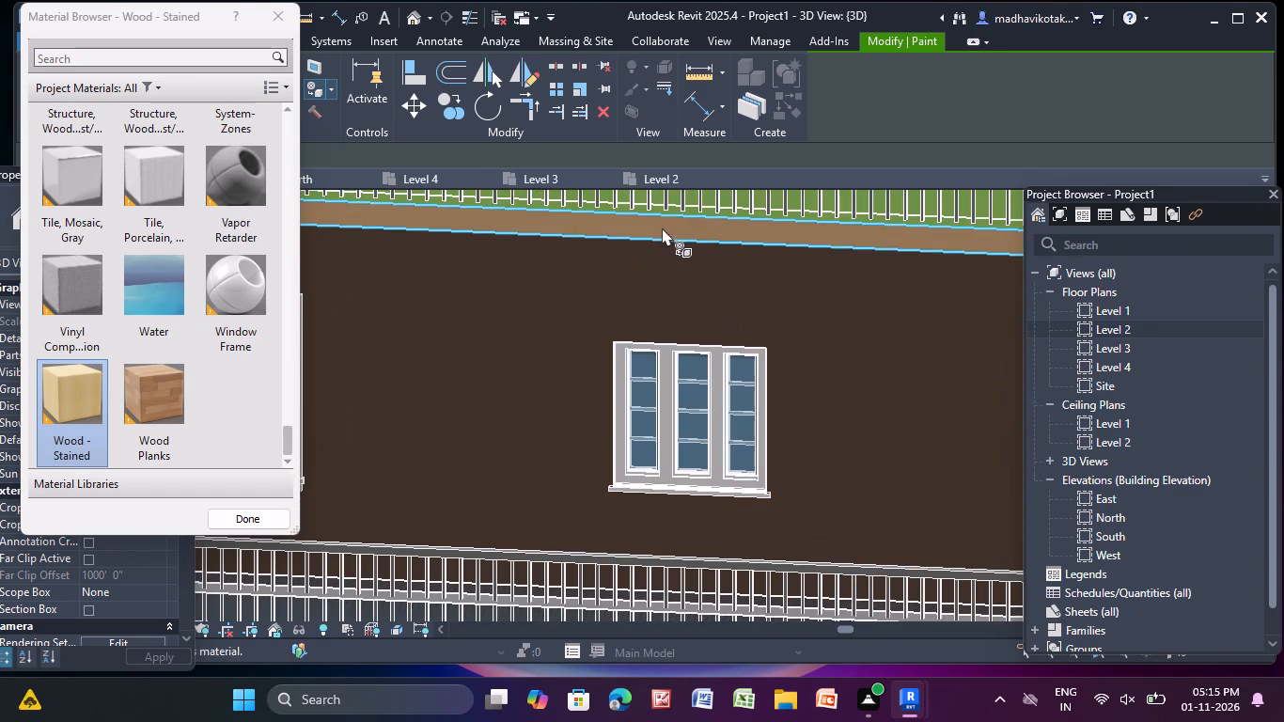
Paint the lower balcony's slab edge above the ground-floor entrance door on the front with Wood - Stained.
{"action": "scroll", "coordinate": [659, 231], "scroll_direction": "down", "scroll_amount": 9}
{"action": "middle_click_drag", "start_coordinate": [787, 505], "coordinate": [479, 460]}
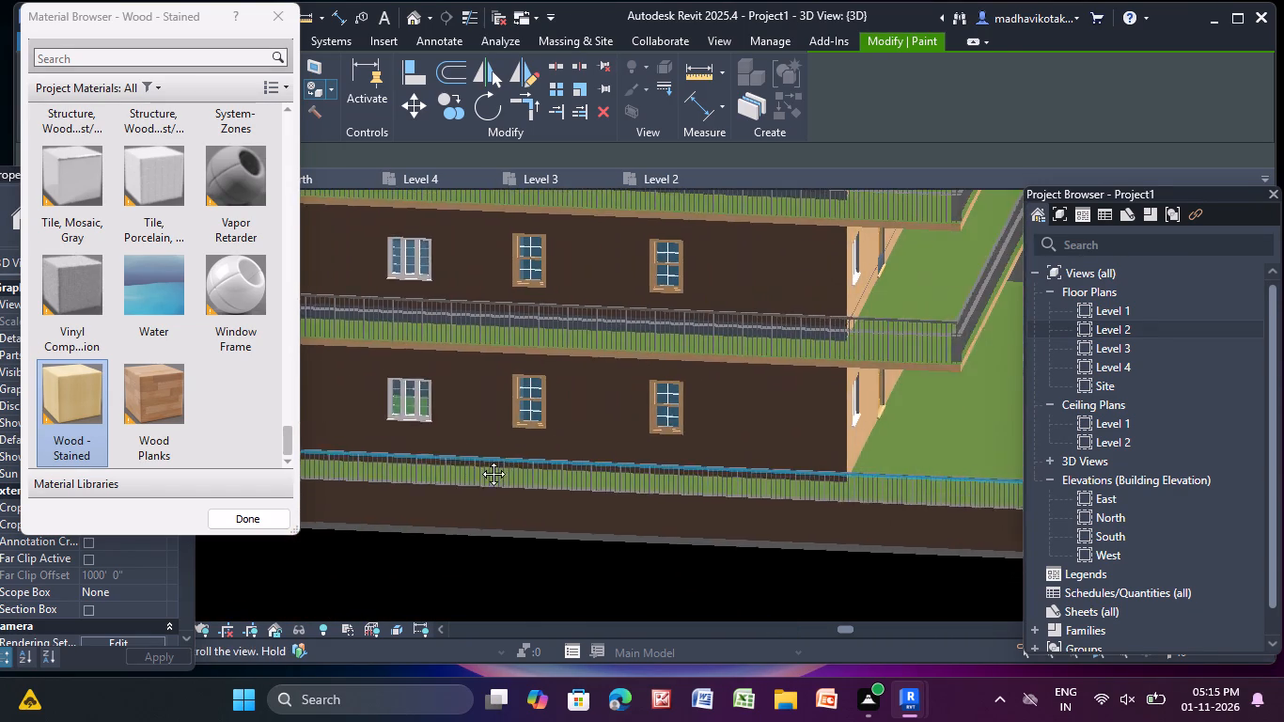
{"action": "middle_click_drag", "start_coordinate": [479, 460], "coordinate": [348, 460]}
{"action": "middle_click_drag", "start_coordinate": [821, 393], "coordinate": [618, 423], "text": "shift"}
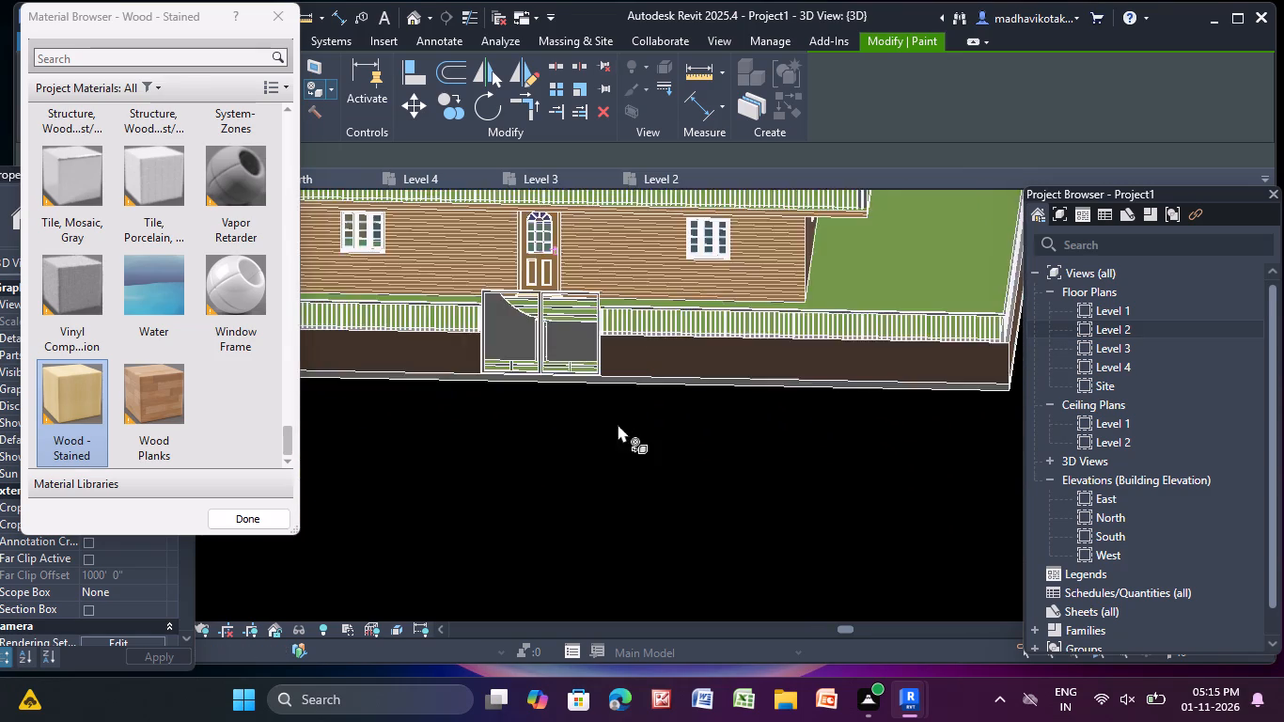
{"action": "middle_click_drag", "start_coordinate": [618, 424], "coordinate": [623, 577]}
{"action": "scroll", "coordinate": [546, 249], "scroll_direction": "up", "scroll_amount": 5}
{"action": "scroll", "coordinate": [548, 464], "scroll_direction": "up", "scroll_amount": 6}
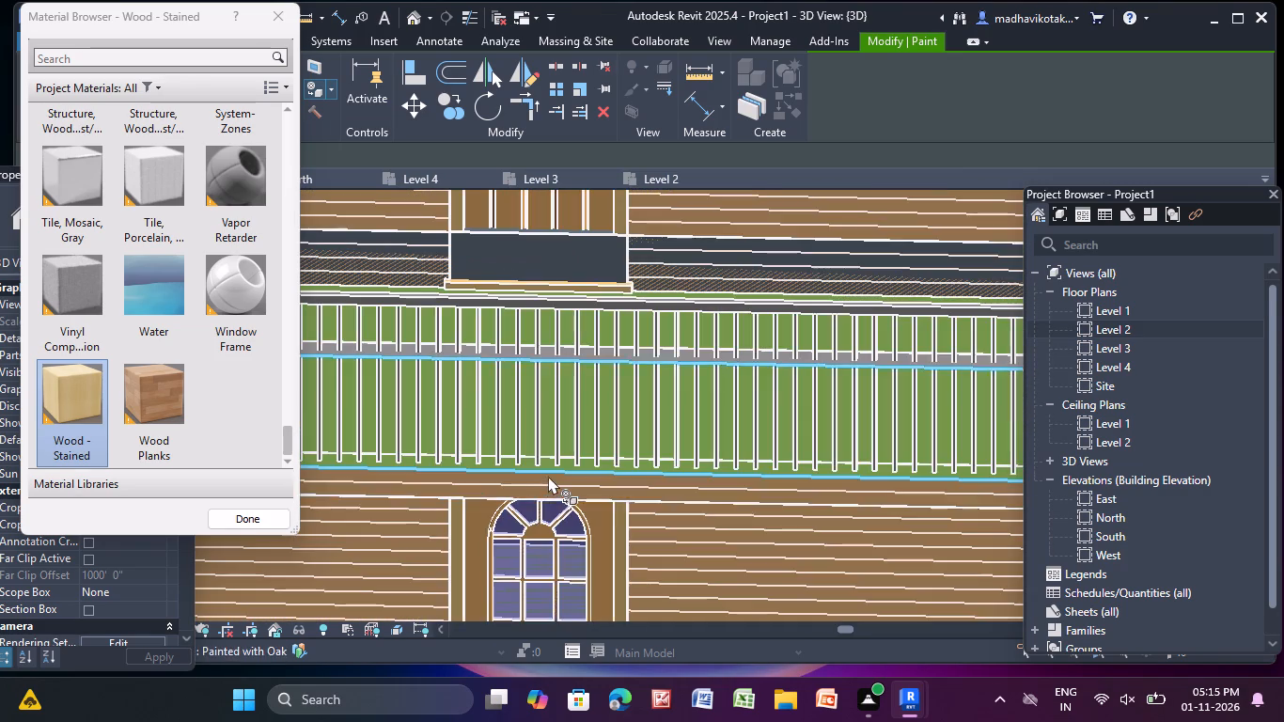
{"action": "left_click", "coordinate": [517, 486]}
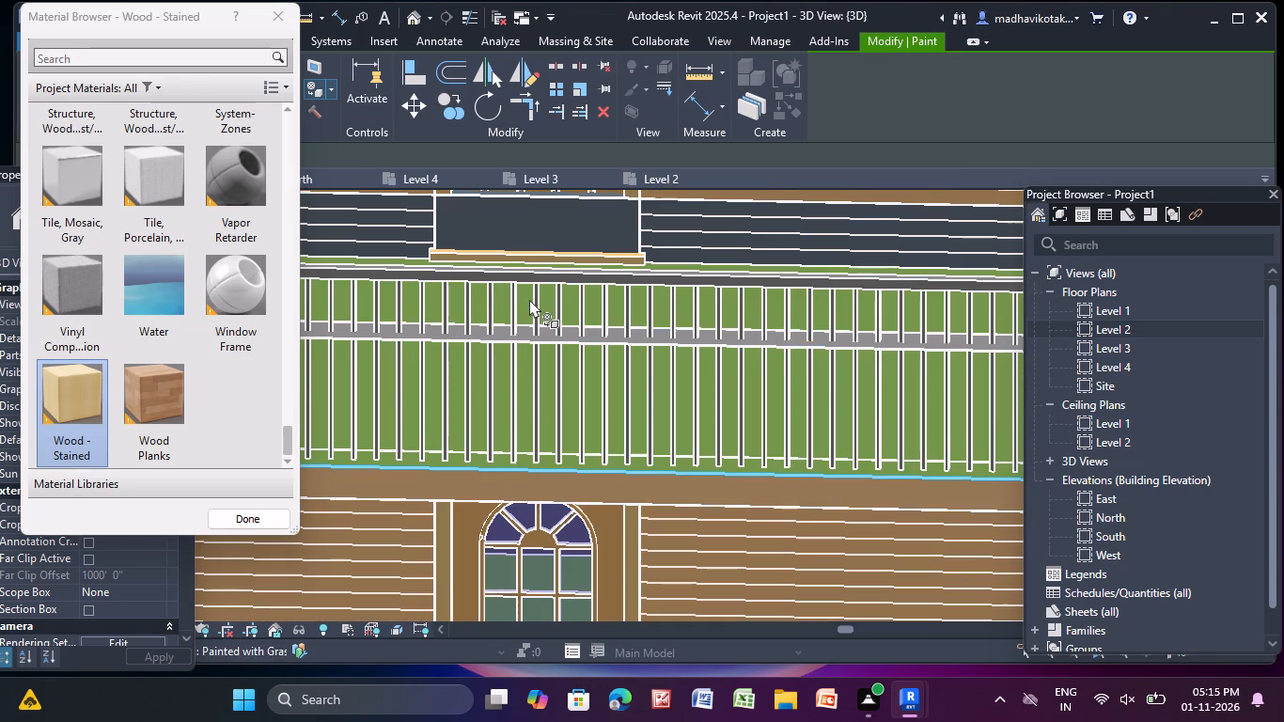
Paint the upper balcony's slab edge on the building's front with Wood - Stained.
{"action": "scroll", "coordinate": [523, 287], "scroll_direction": "down", "scroll_amount": 4}
{"action": "middle_click_drag", "start_coordinate": [523, 289], "coordinate": [574, 437]}
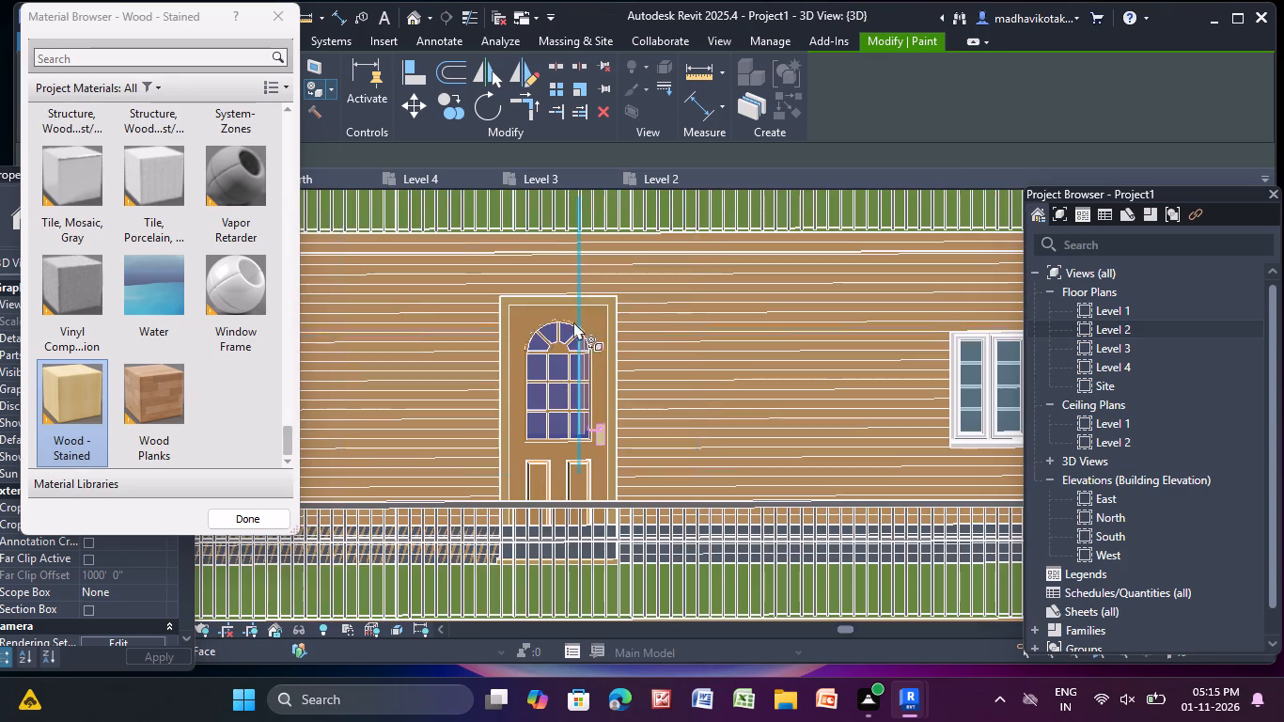
{"action": "middle_click_drag", "start_coordinate": [573, 322], "coordinate": [560, 462]}
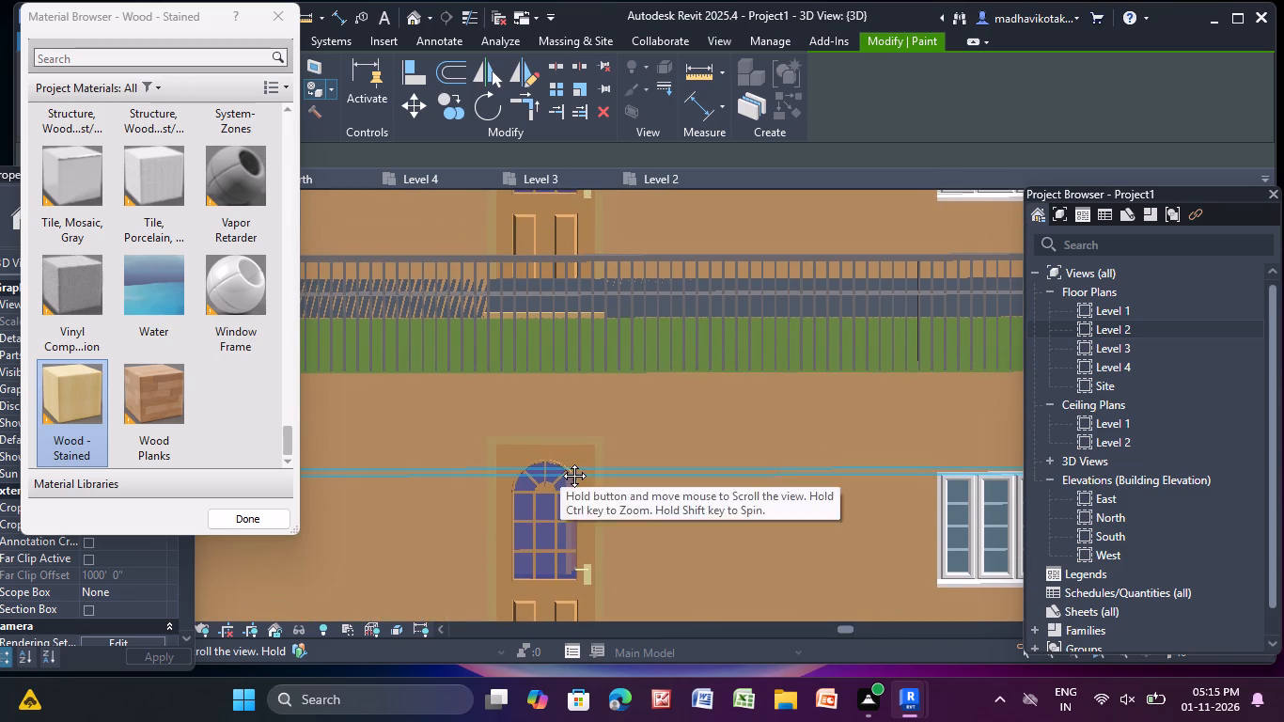
{"action": "middle_click_drag", "start_coordinate": [560, 462], "coordinate": [561, 451]}
{"action": "scroll", "coordinate": [573, 362], "scroll_direction": "up", "scroll_amount": 4}
{"action": "left_click", "coordinate": [555, 381]}
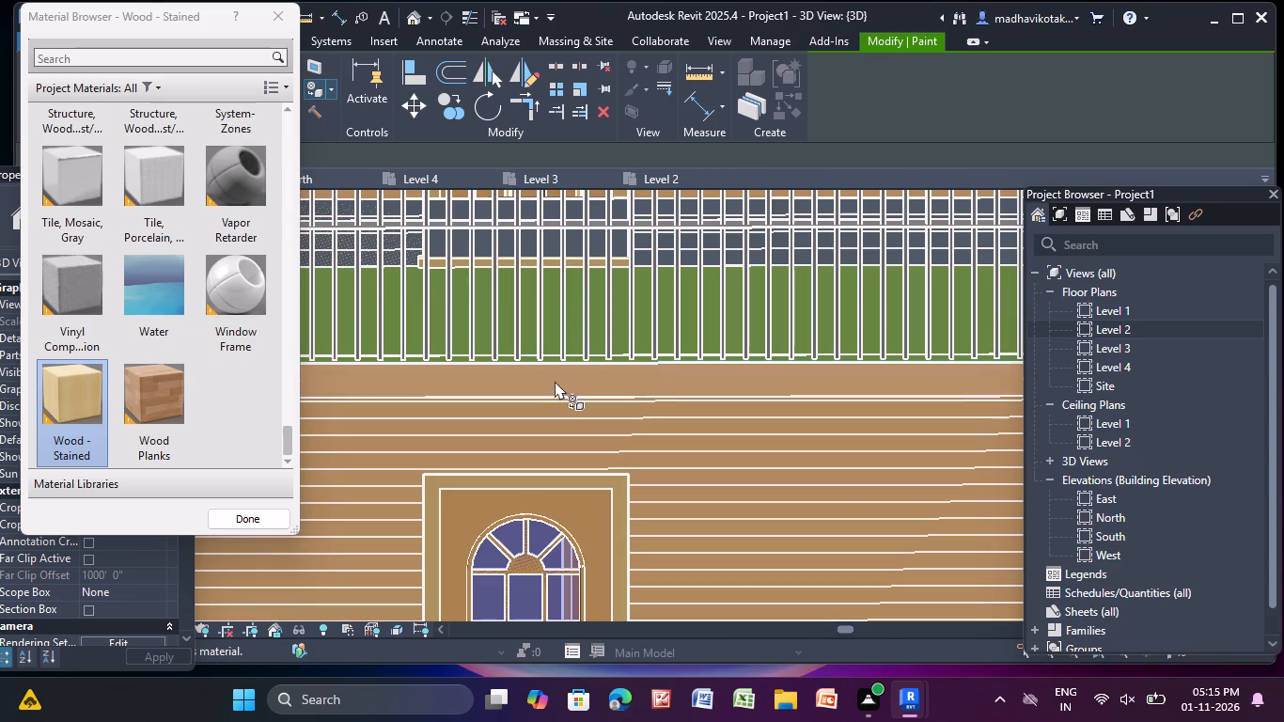
{"action": "scroll", "coordinate": [555, 379], "scroll_direction": "down", "scroll_amount": 10}
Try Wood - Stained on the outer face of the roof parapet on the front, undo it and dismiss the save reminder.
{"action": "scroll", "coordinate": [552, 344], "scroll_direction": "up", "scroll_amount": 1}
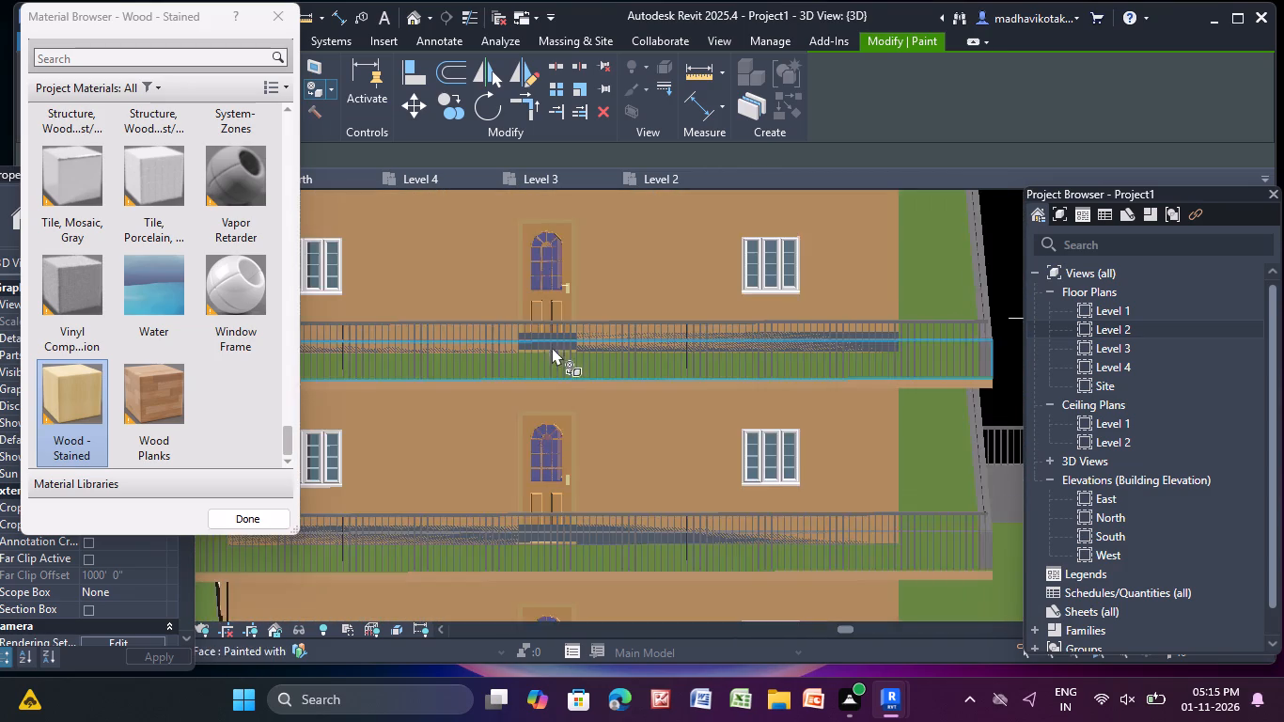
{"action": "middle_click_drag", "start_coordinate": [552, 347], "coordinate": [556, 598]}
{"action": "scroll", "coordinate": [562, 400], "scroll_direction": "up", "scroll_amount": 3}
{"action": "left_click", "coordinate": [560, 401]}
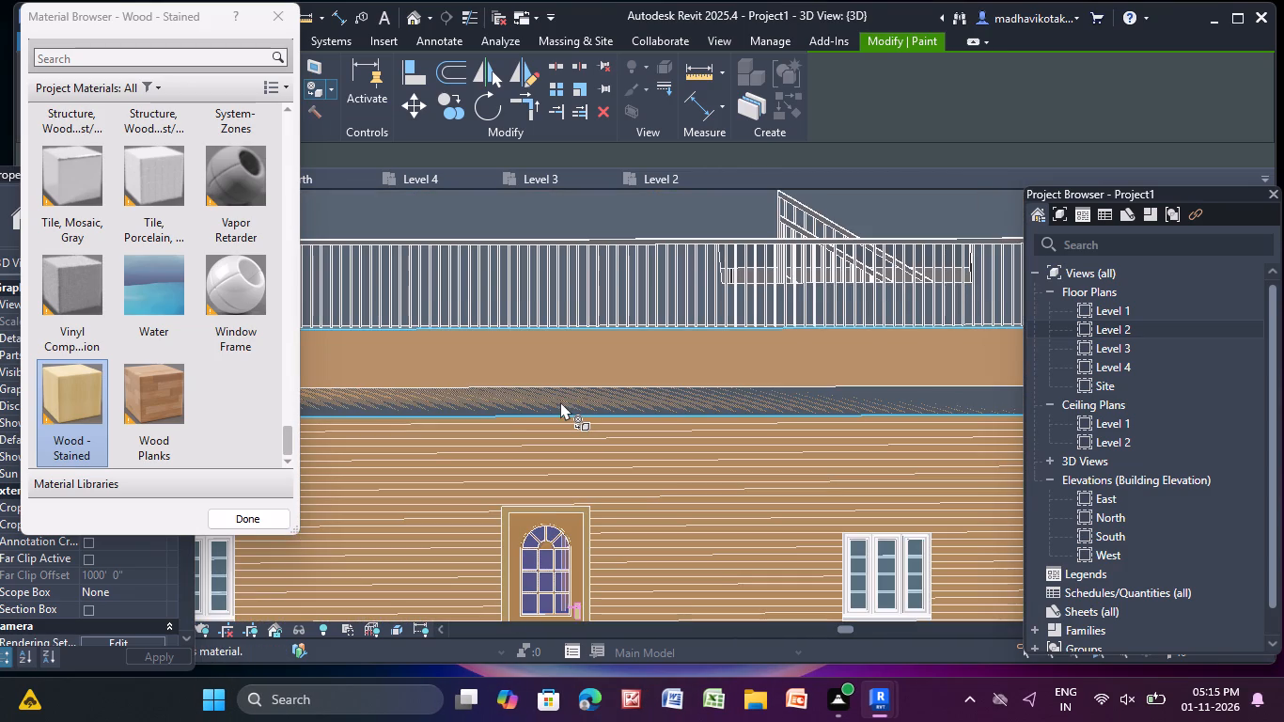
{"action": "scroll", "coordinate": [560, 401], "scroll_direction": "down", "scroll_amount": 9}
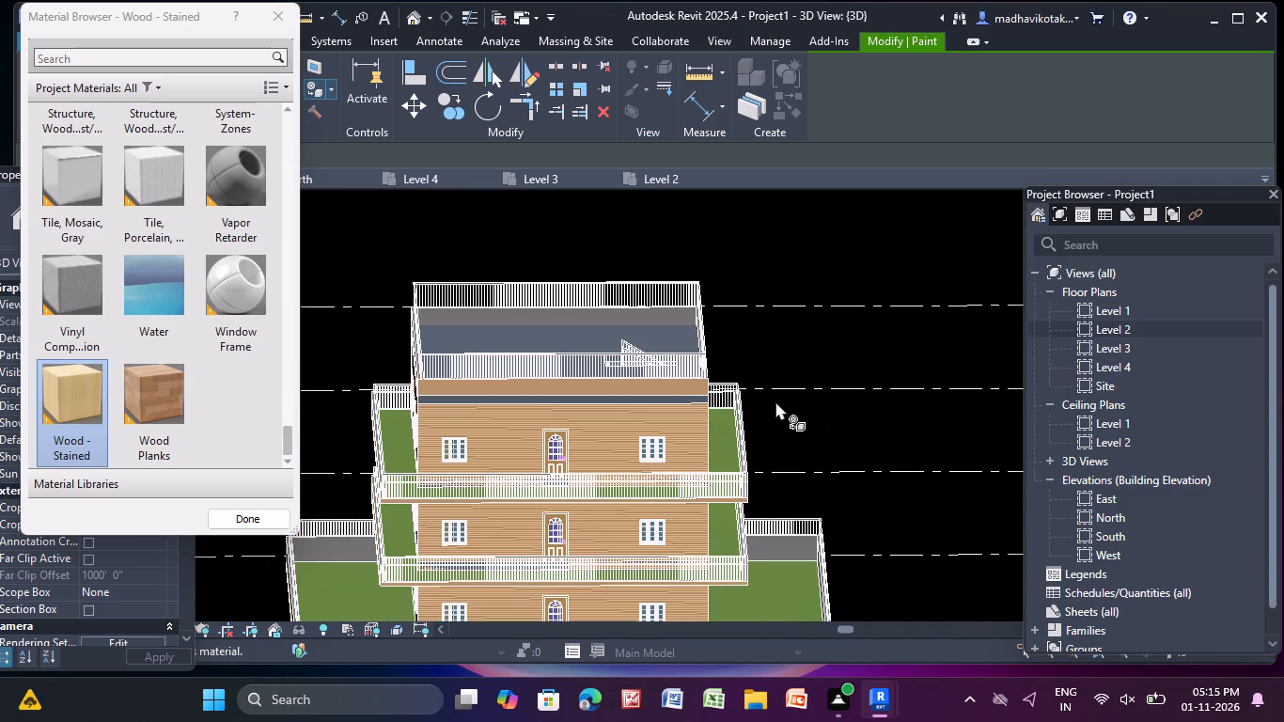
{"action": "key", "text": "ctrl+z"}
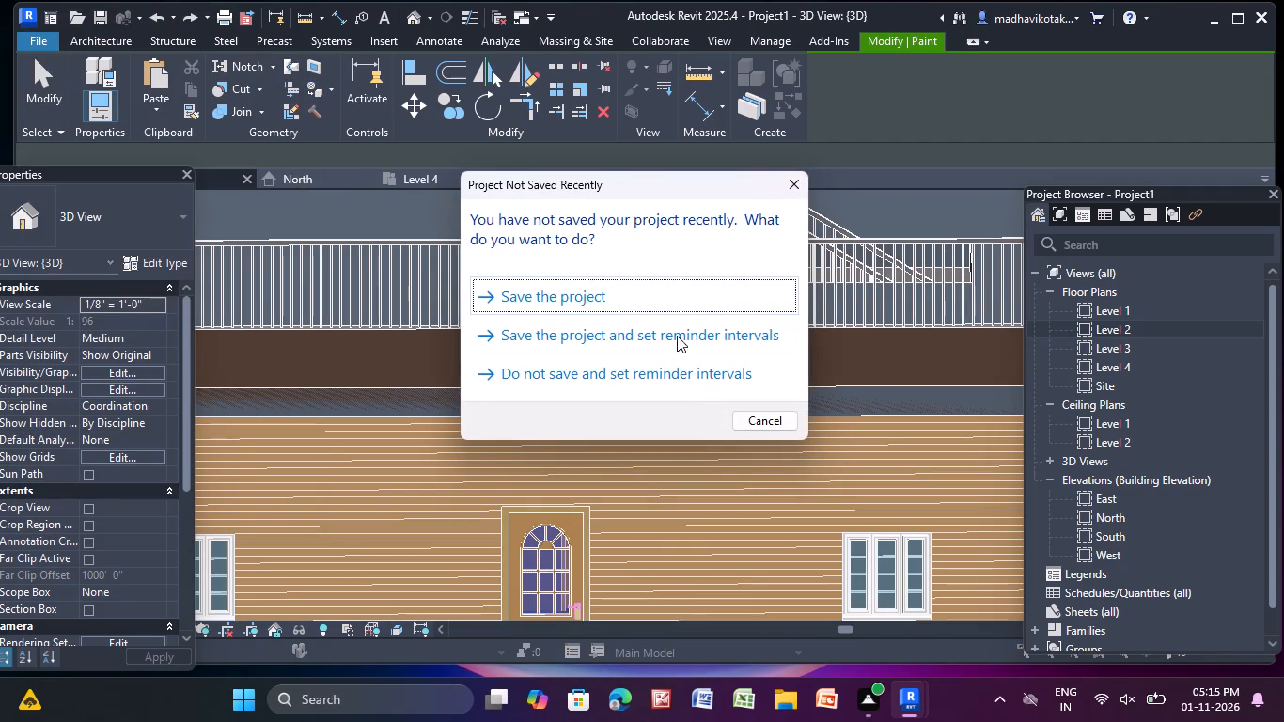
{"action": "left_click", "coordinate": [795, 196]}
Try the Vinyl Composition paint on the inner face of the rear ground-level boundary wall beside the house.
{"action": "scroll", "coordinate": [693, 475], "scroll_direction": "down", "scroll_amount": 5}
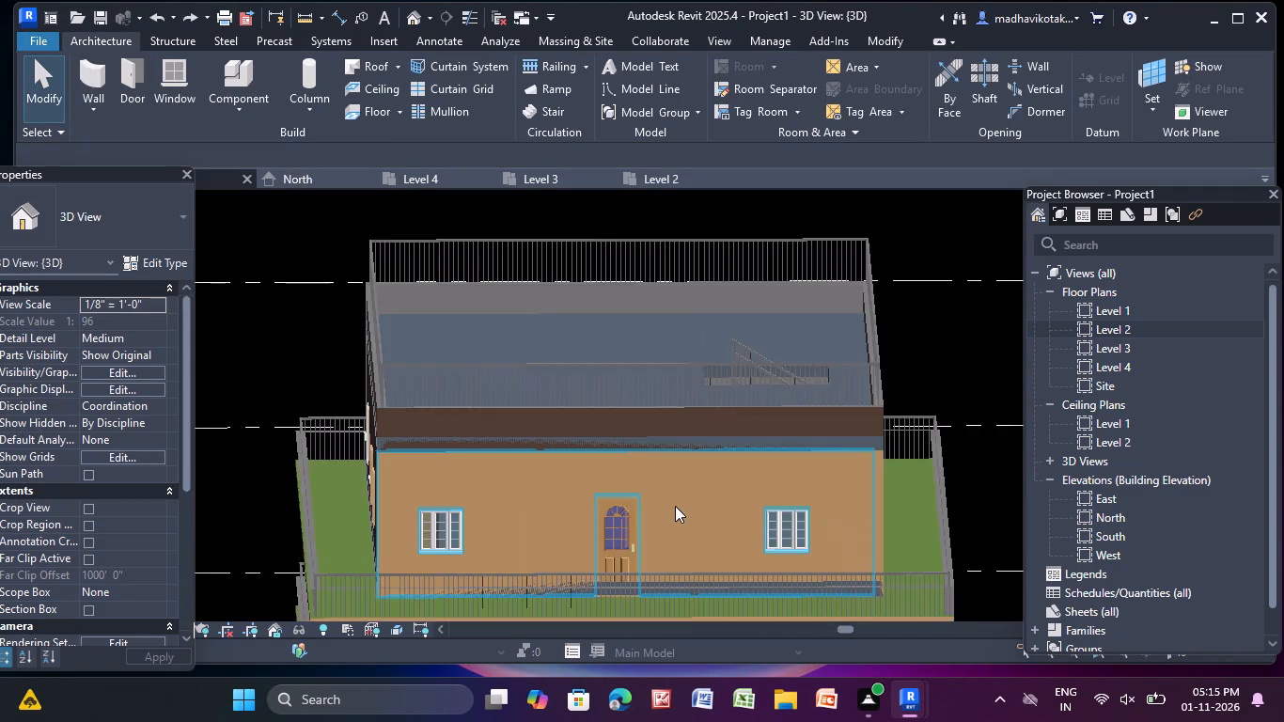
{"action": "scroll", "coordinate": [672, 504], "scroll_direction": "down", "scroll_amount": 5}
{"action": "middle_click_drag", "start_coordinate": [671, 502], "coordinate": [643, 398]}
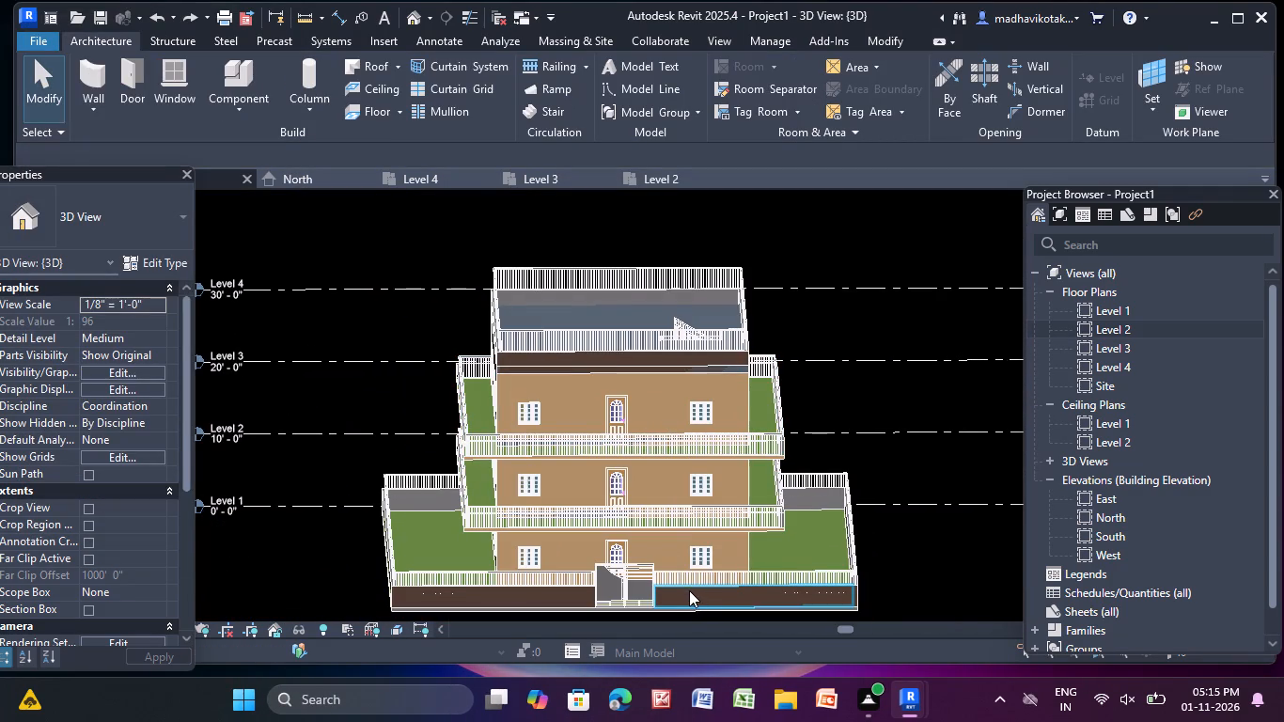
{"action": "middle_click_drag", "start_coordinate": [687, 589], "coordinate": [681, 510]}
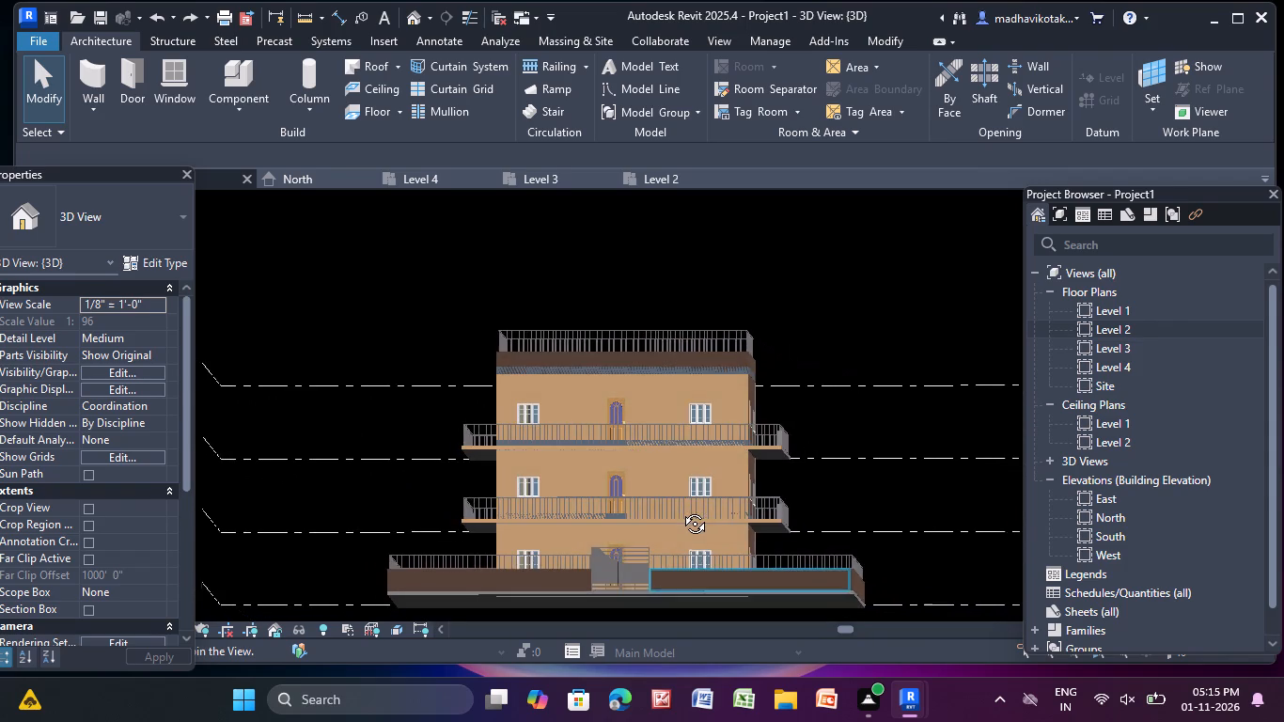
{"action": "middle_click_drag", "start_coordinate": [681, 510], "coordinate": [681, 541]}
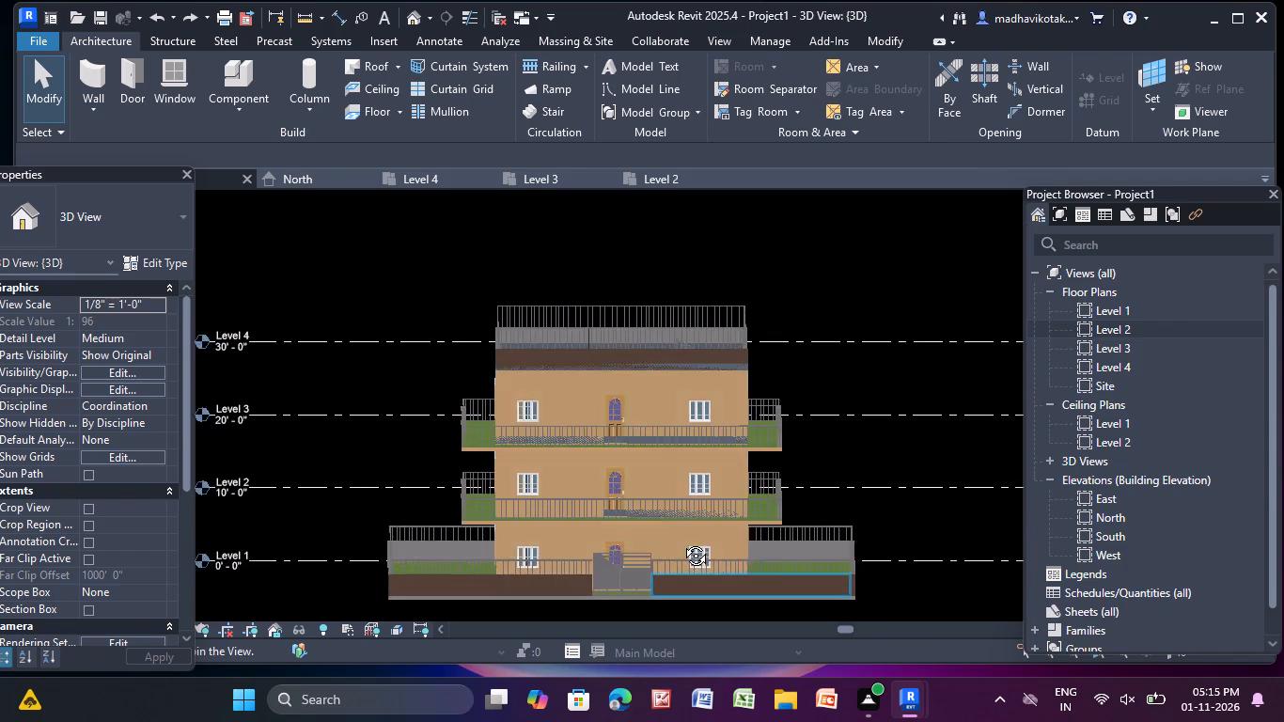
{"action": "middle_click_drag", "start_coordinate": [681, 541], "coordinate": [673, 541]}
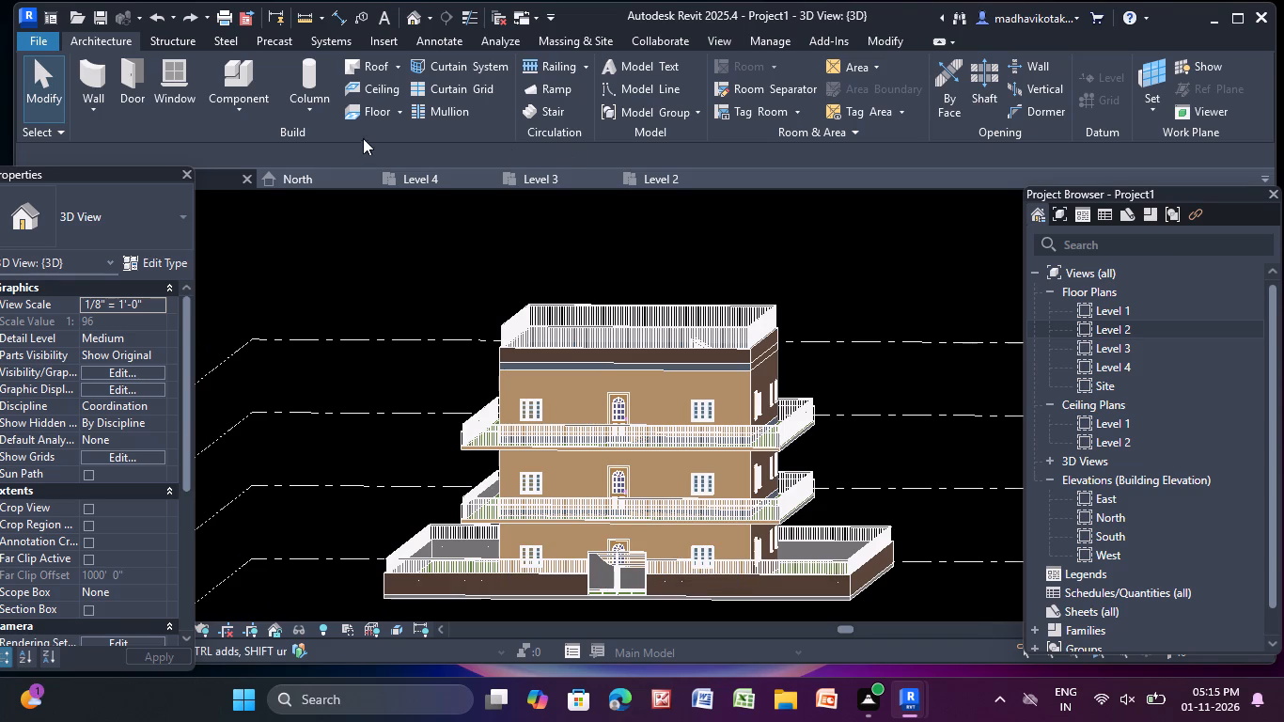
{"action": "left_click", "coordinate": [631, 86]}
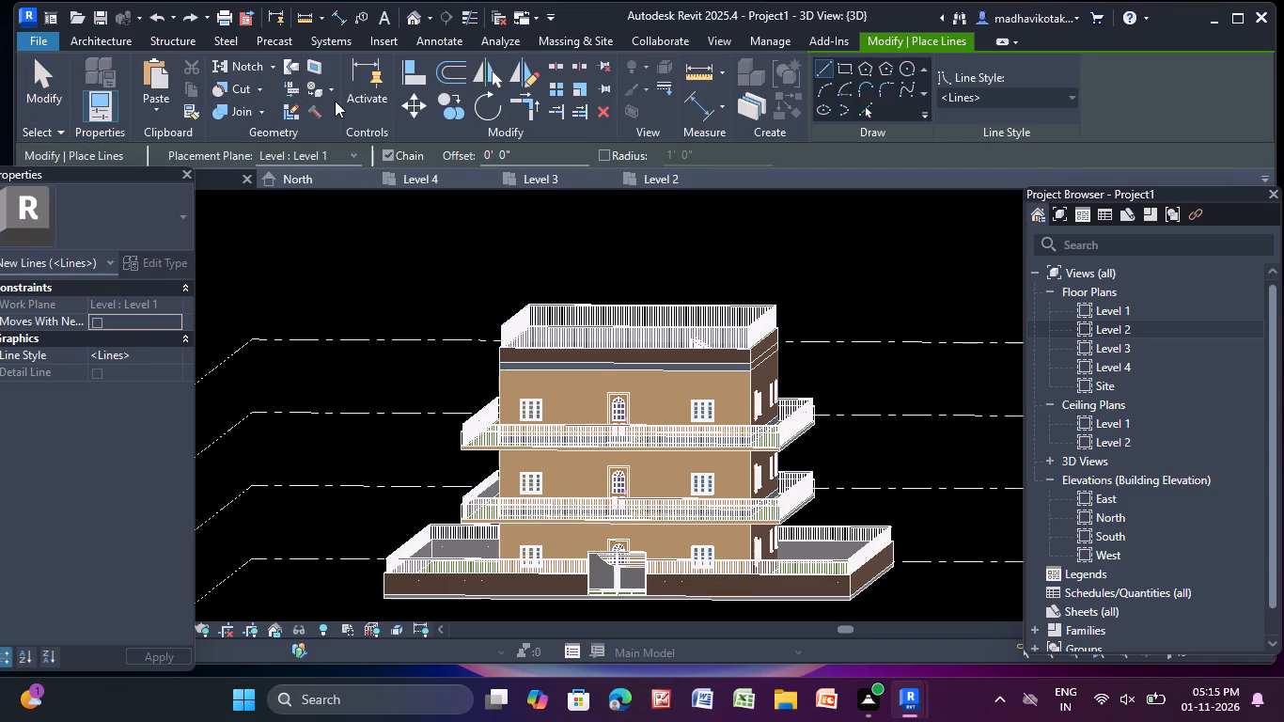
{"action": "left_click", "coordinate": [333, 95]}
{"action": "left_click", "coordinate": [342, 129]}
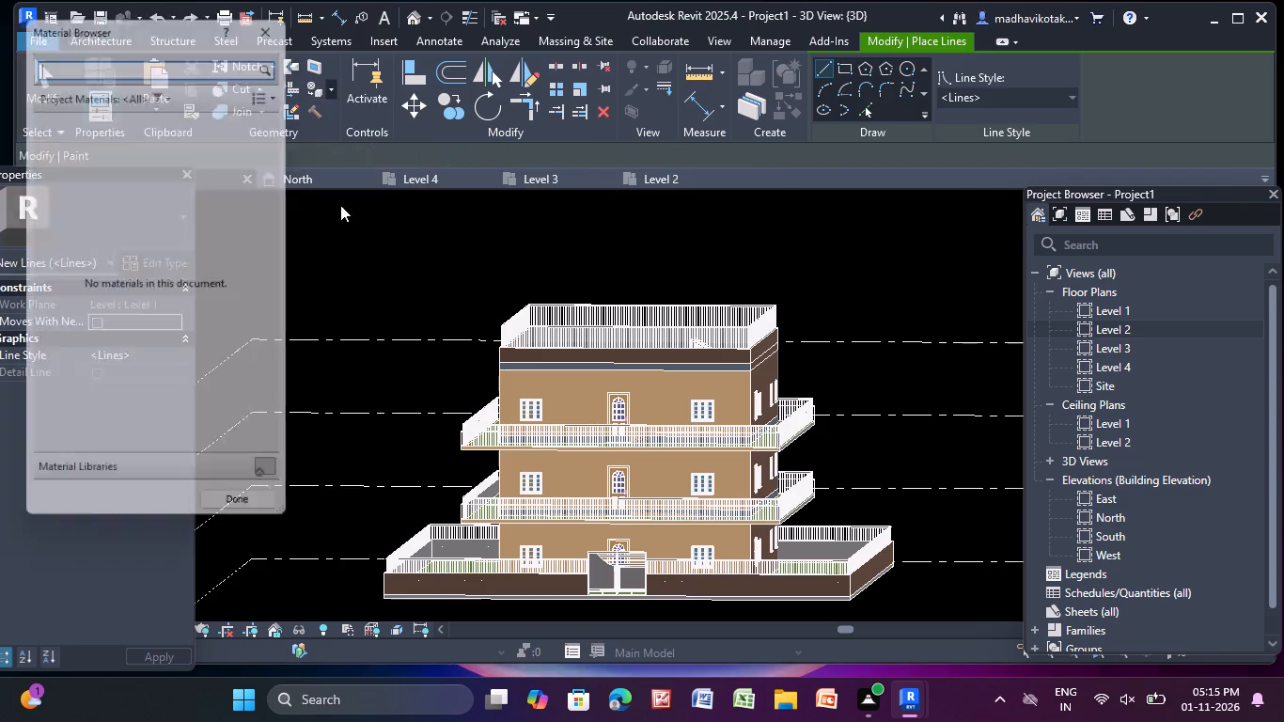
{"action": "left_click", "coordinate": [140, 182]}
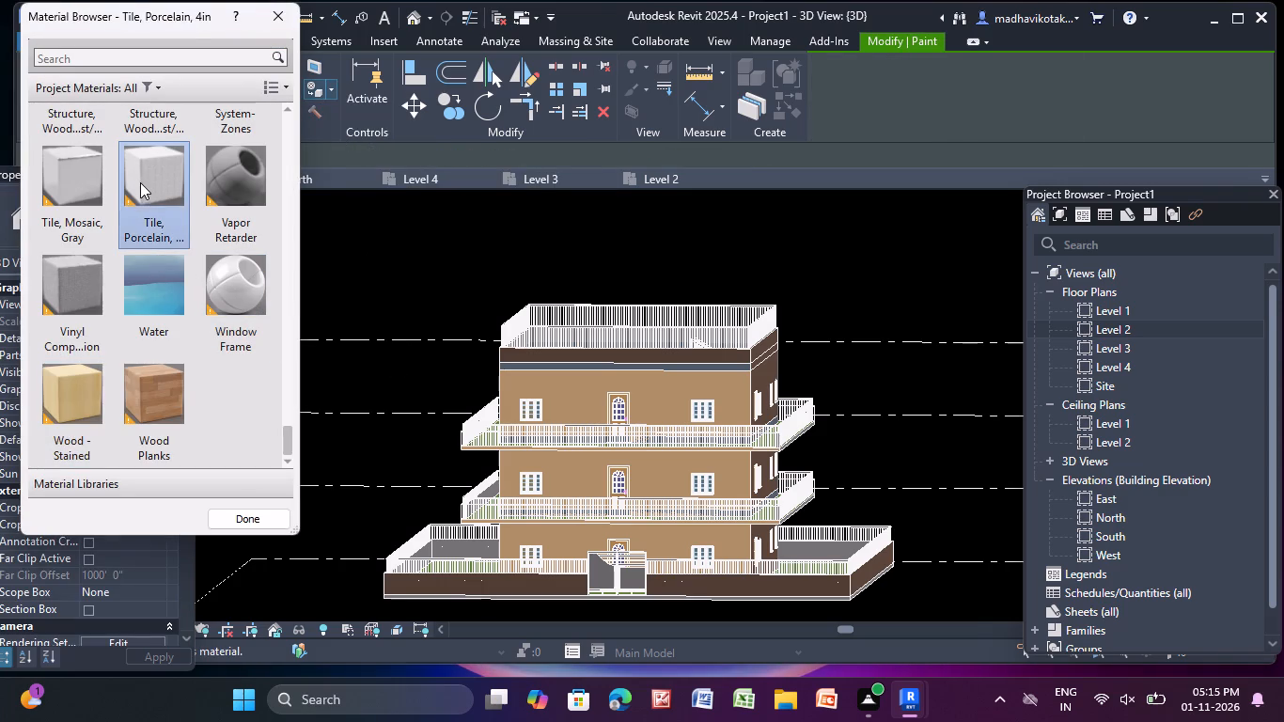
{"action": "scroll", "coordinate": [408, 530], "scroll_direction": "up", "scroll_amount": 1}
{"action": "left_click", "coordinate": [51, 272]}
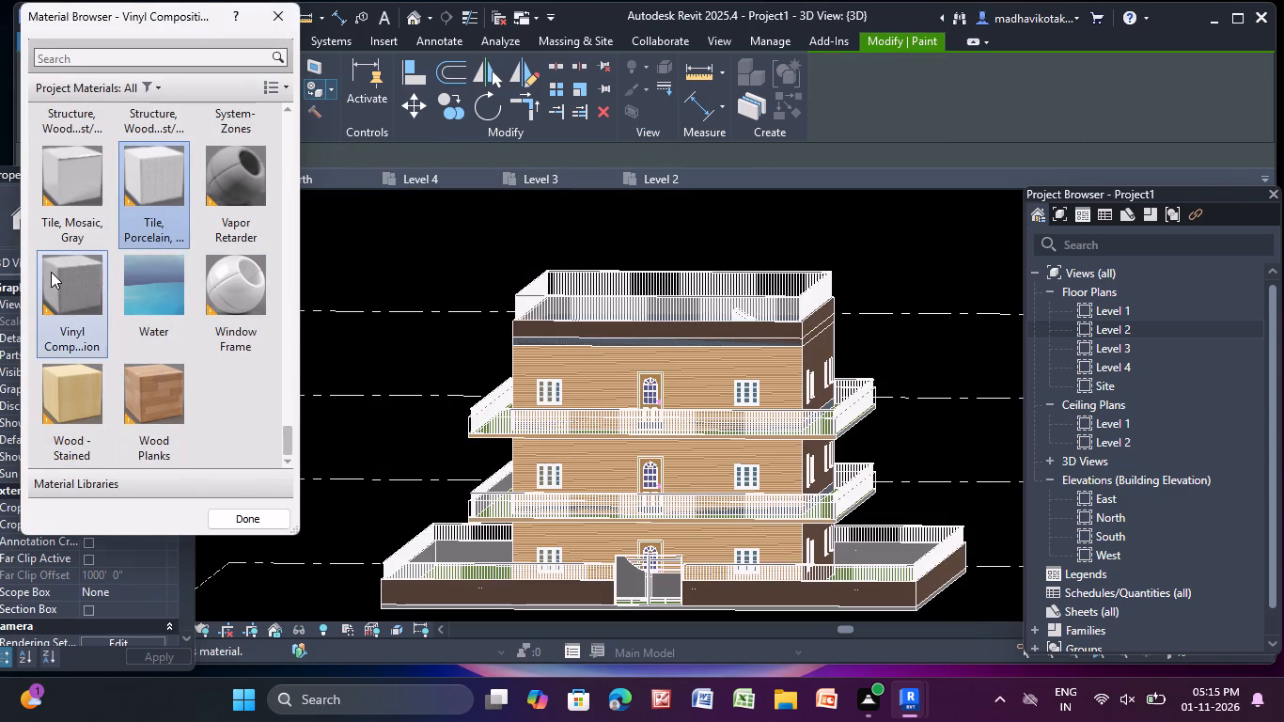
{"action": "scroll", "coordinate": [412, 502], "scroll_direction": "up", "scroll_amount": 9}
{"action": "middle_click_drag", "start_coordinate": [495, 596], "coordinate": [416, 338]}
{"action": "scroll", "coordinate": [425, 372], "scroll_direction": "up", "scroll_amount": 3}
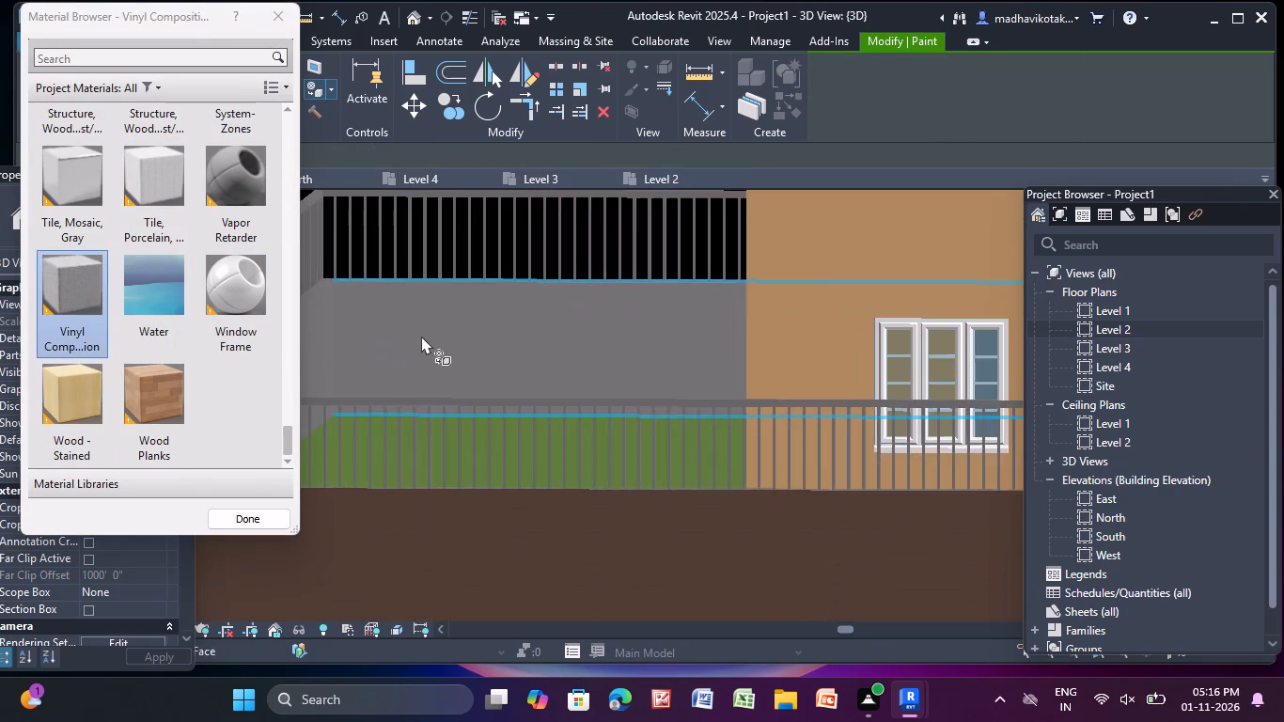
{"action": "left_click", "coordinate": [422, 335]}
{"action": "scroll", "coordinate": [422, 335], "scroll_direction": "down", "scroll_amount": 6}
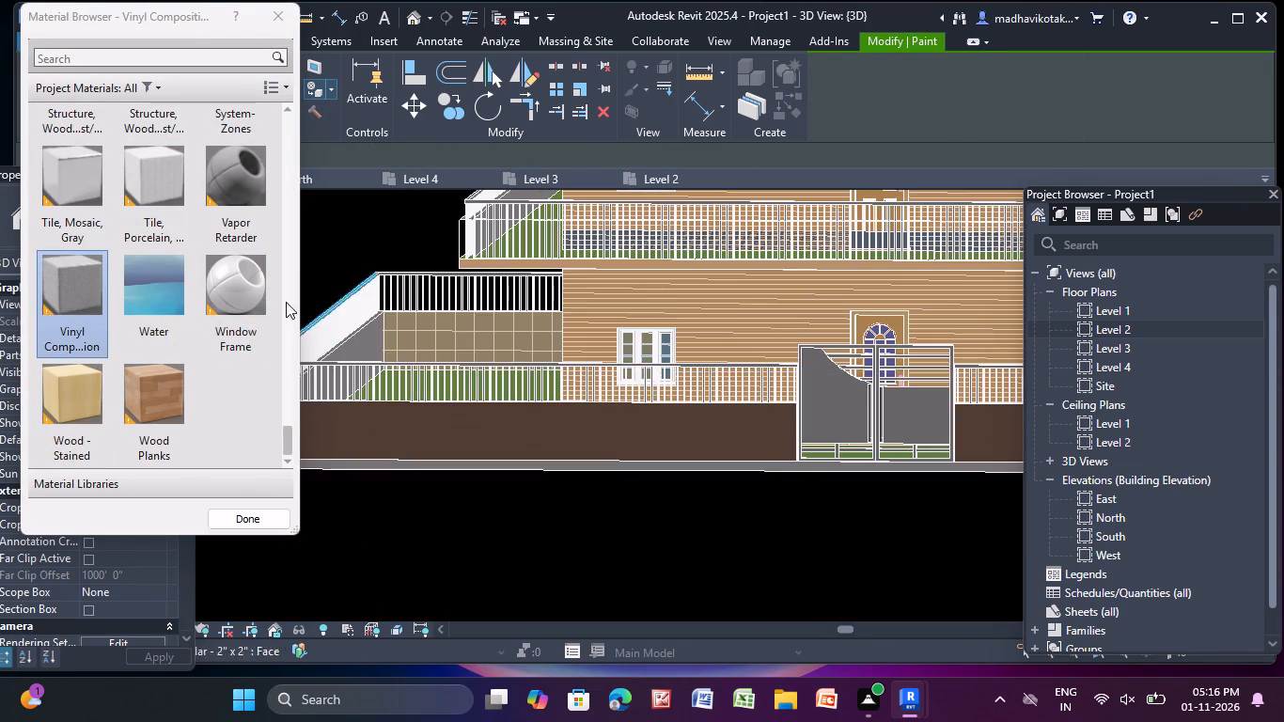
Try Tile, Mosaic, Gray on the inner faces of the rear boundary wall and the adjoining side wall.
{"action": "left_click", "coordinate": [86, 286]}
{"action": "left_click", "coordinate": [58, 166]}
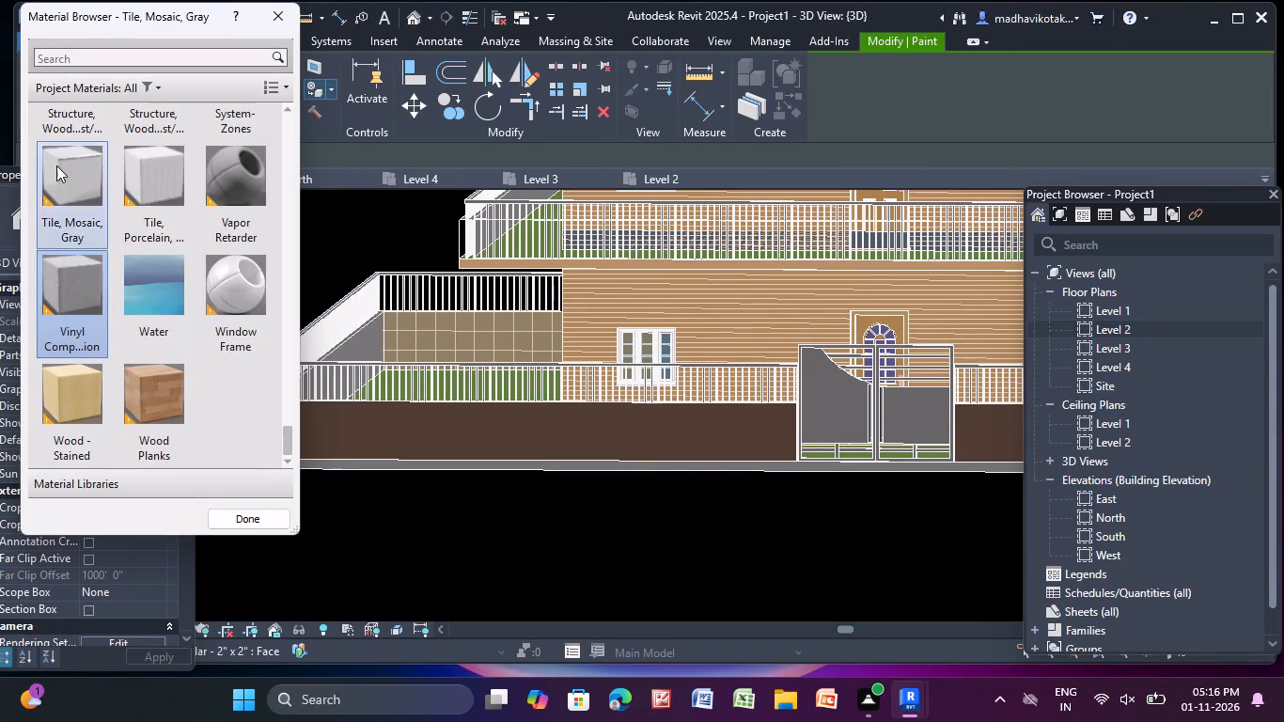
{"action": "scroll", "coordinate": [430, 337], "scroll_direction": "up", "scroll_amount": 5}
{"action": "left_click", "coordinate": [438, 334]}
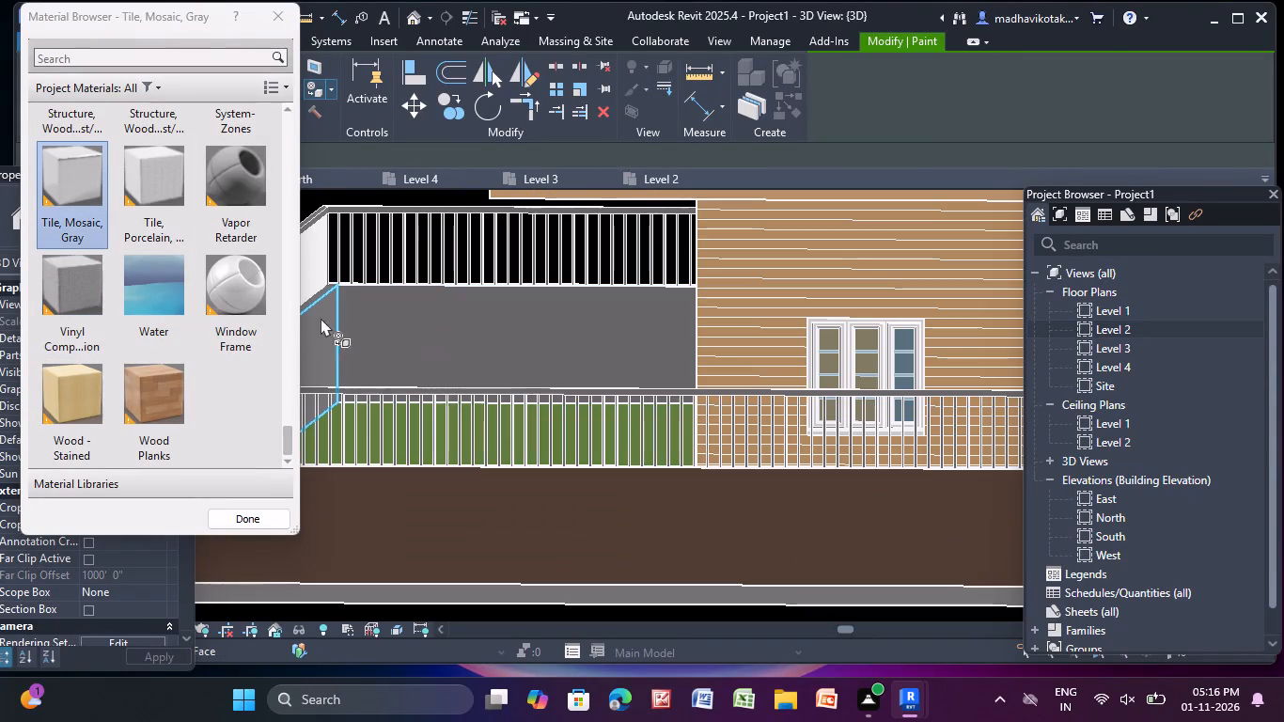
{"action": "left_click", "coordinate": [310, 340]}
Paint the inner faces of the rear boundary wall and the adjoining side wall with Window Frame.
{"action": "left_click", "coordinate": [233, 276]}
{"action": "left_click", "coordinate": [448, 320]}
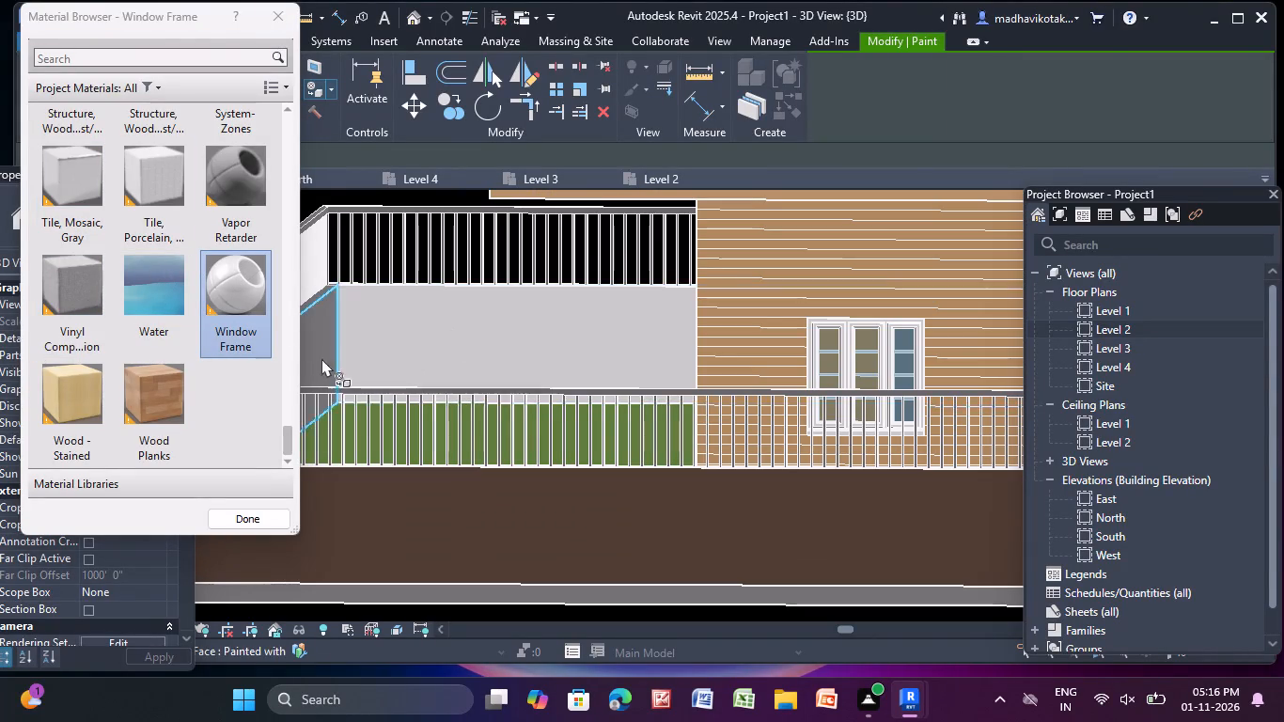
{"action": "scroll", "coordinate": [309, 360], "scroll_direction": "up", "scroll_amount": 2}
{"action": "middle_click_drag", "start_coordinate": [310, 354], "coordinate": [458, 284]}
{"action": "left_click", "coordinate": [407, 294]}
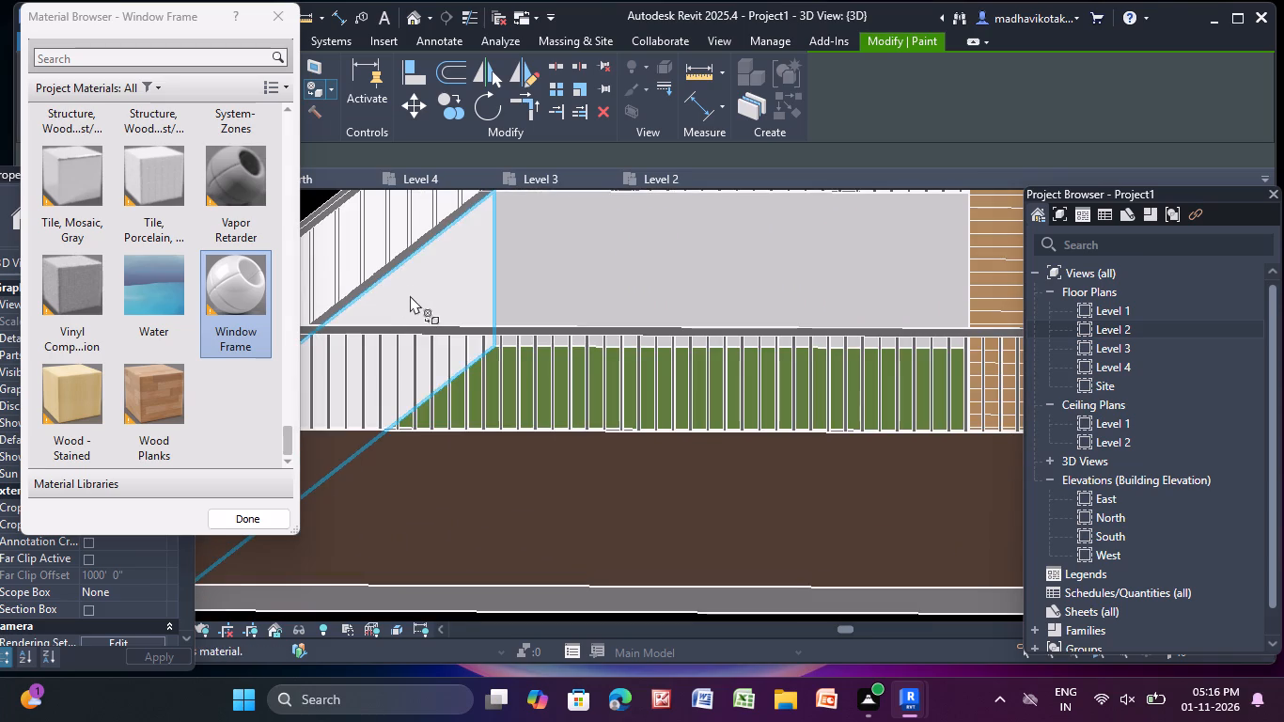
Paint the inner face of the boundary wall on the opposite side of the plot with Window Frame.
{"action": "scroll", "coordinate": [415, 290], "scroll_direction": "down", "scroll_amount": 3}
{"action": "scroll", "coordinate": [456, 437], "scroll_direction": "down", "scroll_amount": 5}
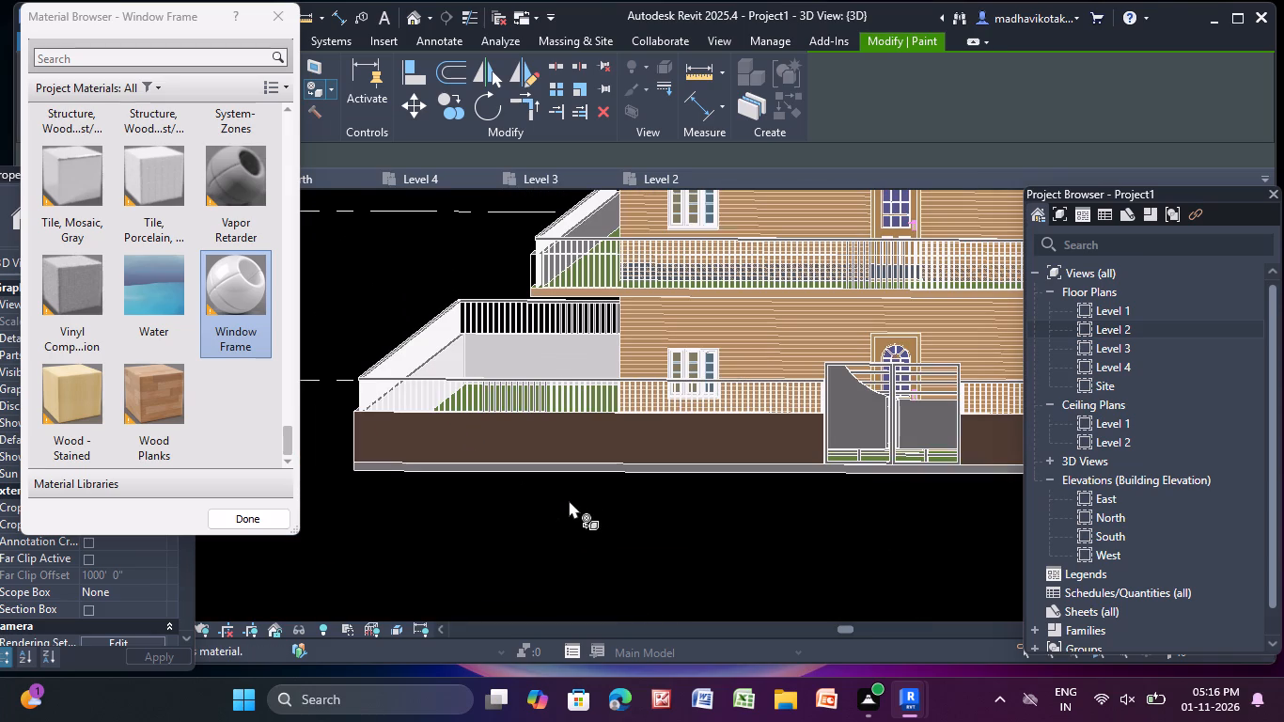
{"action": "middle_click_drag", "start_coordinate": [531, 508], "coordinate": [570, 529]}
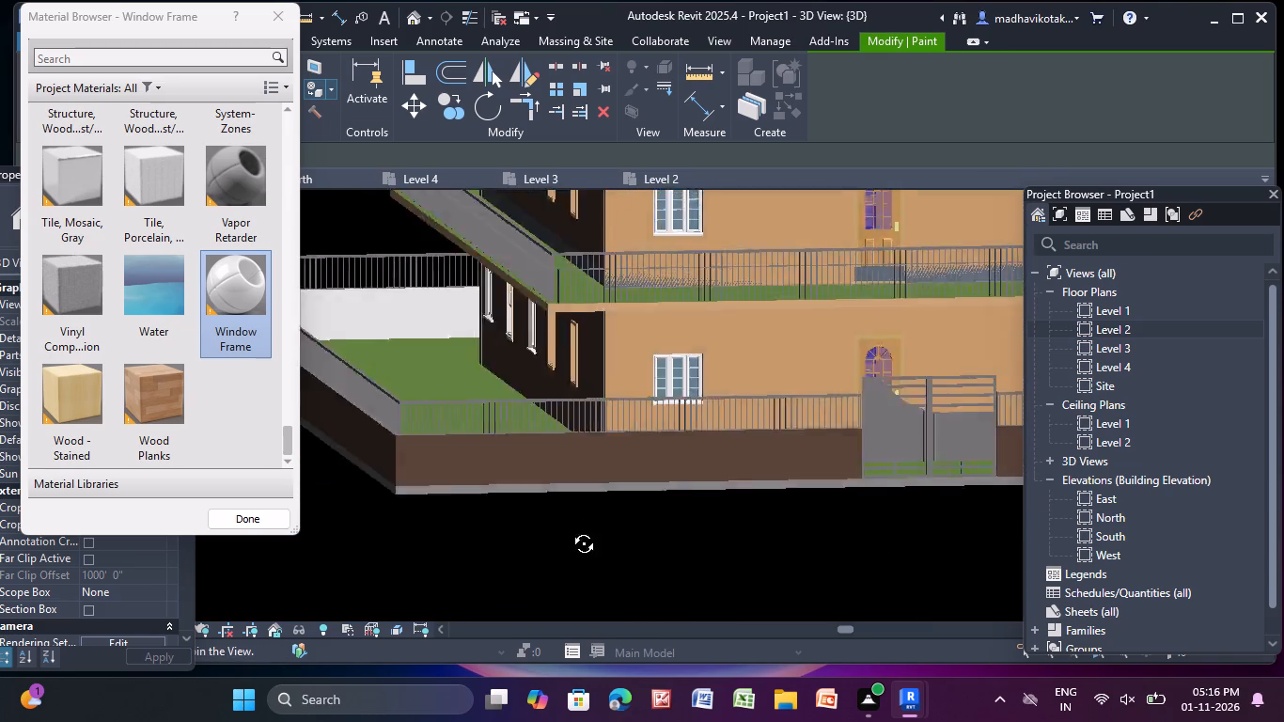
{"action": "middle_click_drag", "start_coordinate": [570, 529], "coordinate": [659, 559]}
{"action": "scroll", "coordinate": [727, 483], "scroll_direction": "down", "scroll_amount": 1}
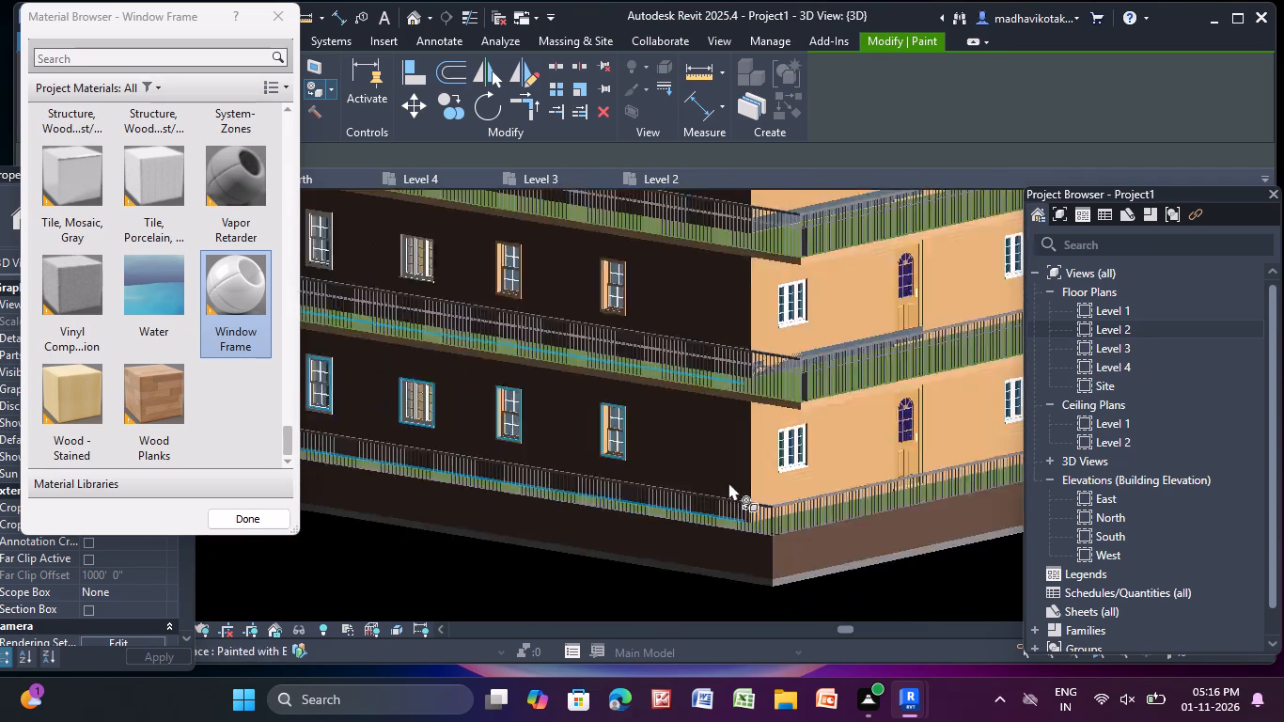
{"action": "scroll", "coordinate": [728, 482], "scroll_direction": "down", "scroll_amount": 3}
{"action": "middle_click_drag", "start_coordinate": [842, 435], "coordinate": [384, 471]}
{"action": "scroll", "coordinate": [569, 468], "scroll_direction": "up", "scroll_amount": 14}
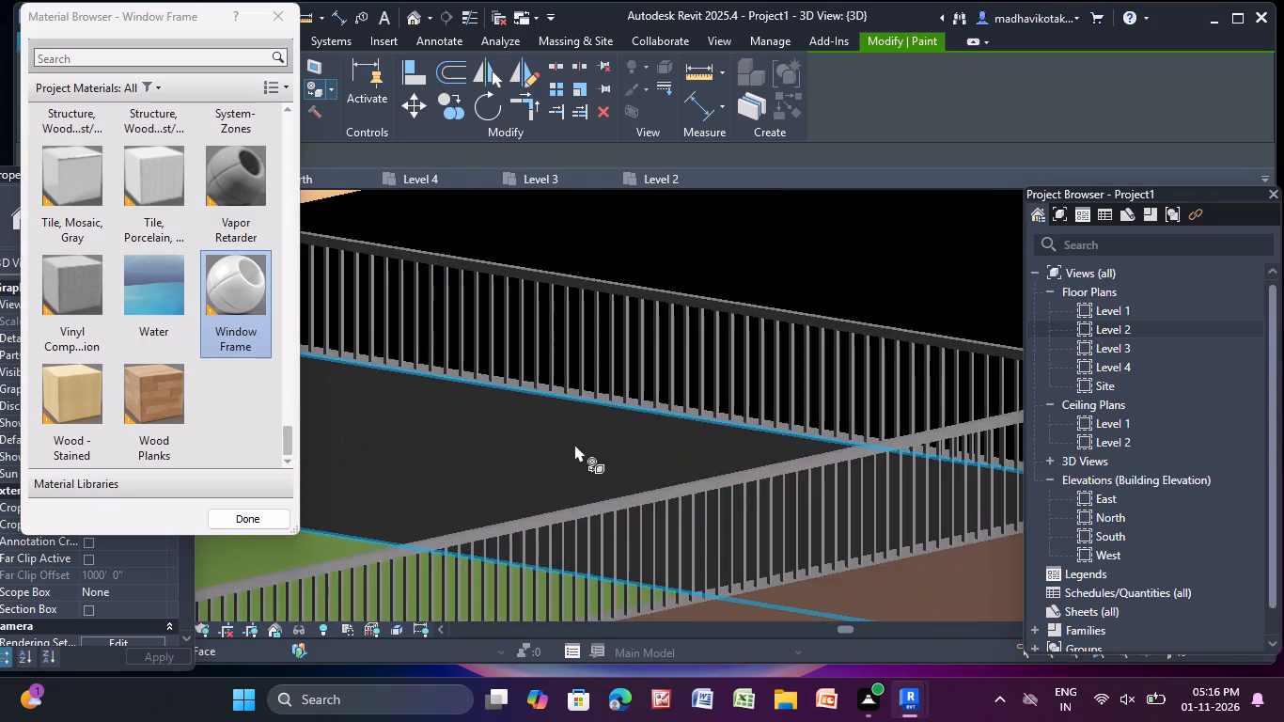
{"action": "left_click", "coordinate": [542, 438]}
{"action": "scroll", "coordinate": [483, 433], "scroll_direction": "up", "scroll_amount": 5}
{"action": "left_click", "coordinate": [482, 432]}
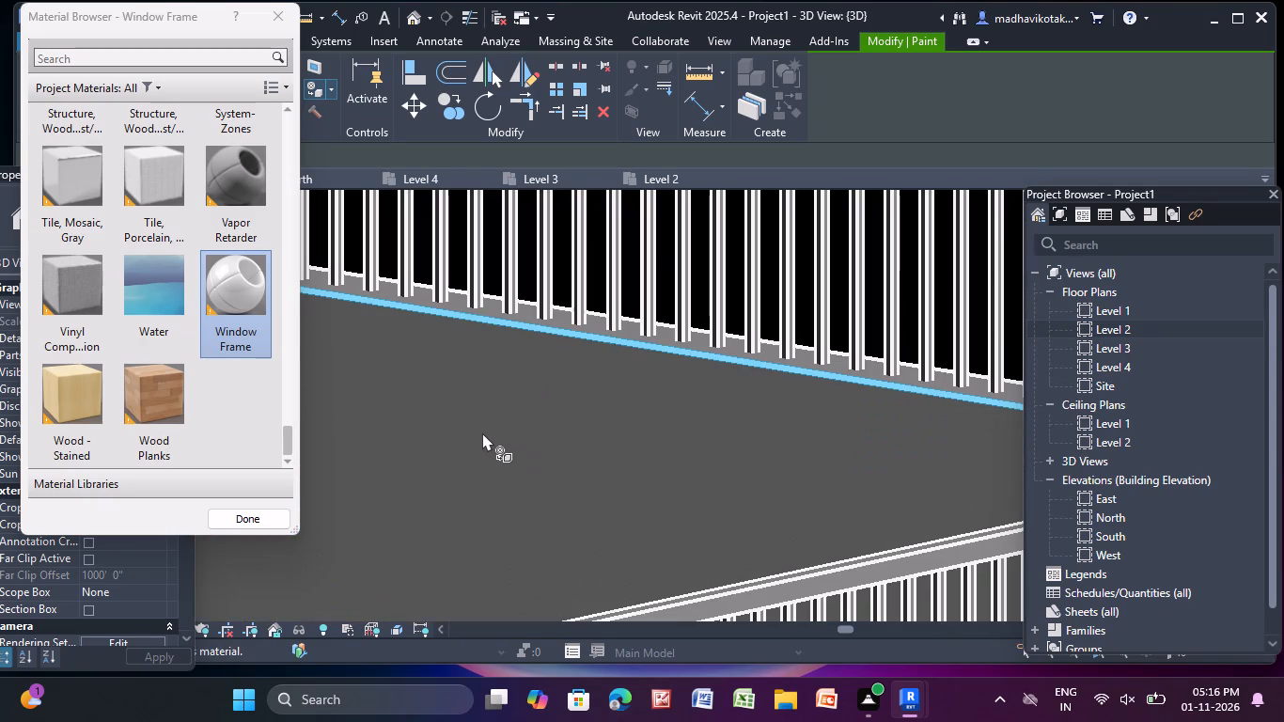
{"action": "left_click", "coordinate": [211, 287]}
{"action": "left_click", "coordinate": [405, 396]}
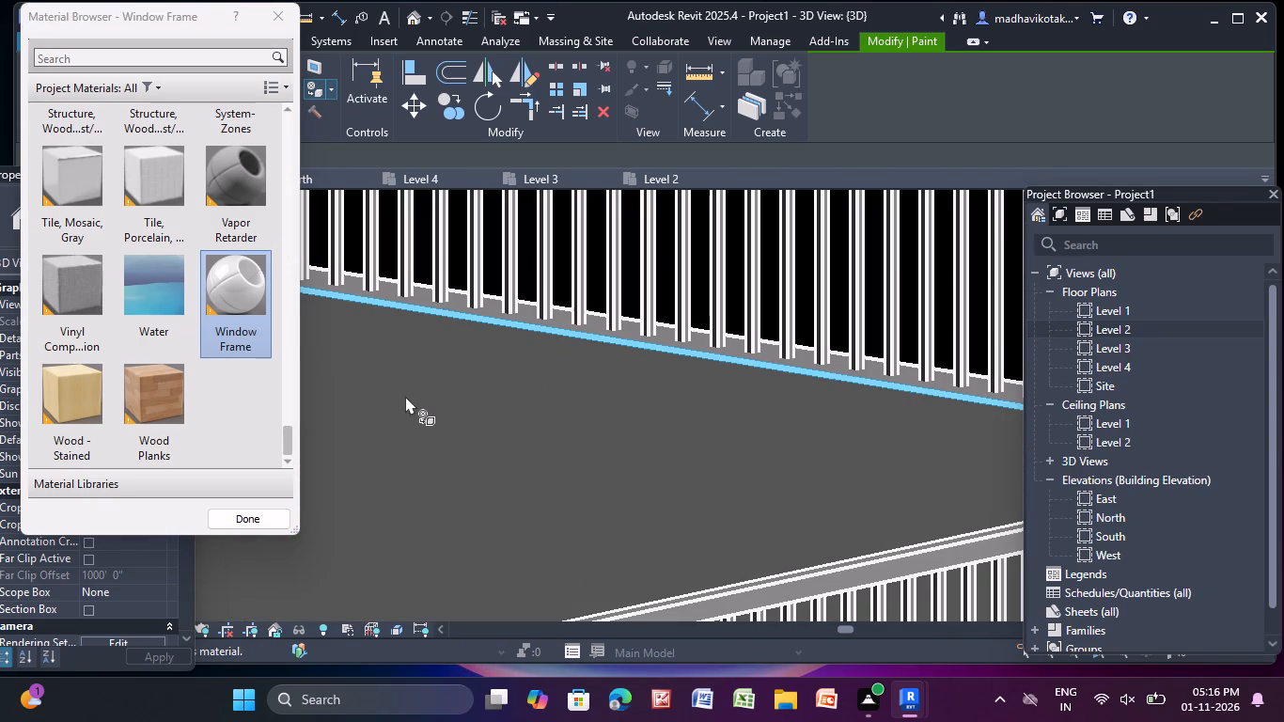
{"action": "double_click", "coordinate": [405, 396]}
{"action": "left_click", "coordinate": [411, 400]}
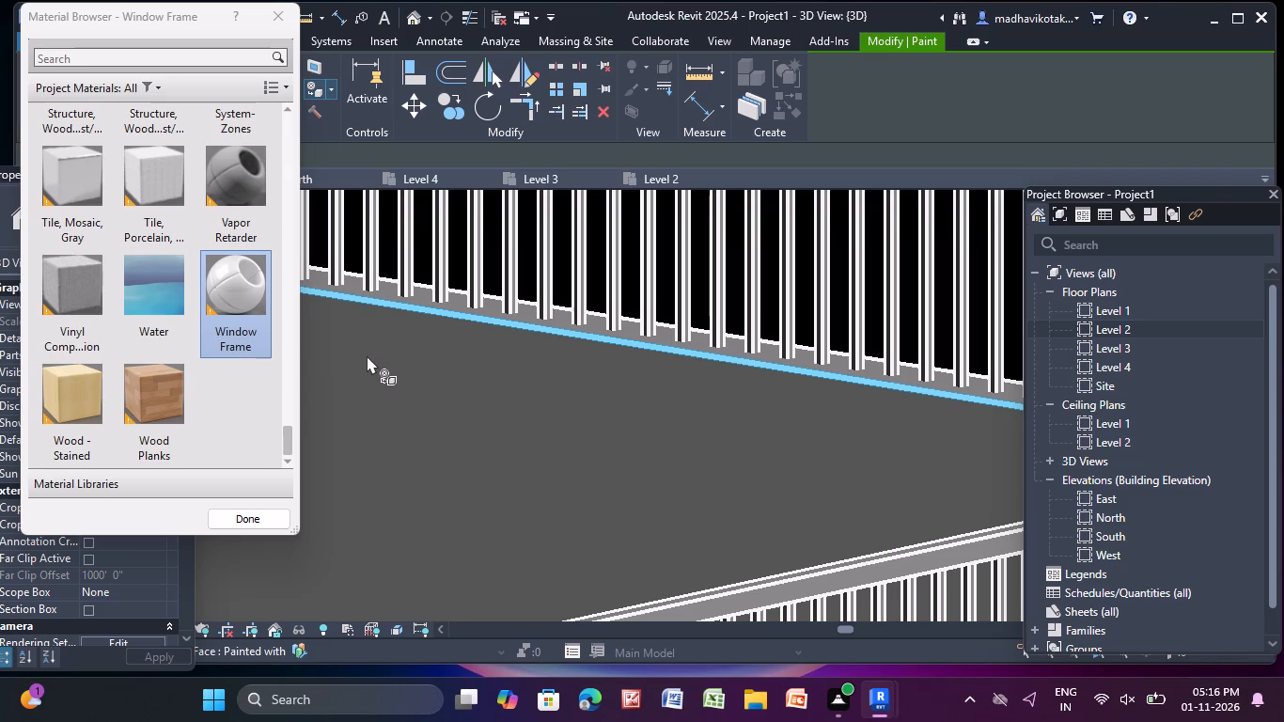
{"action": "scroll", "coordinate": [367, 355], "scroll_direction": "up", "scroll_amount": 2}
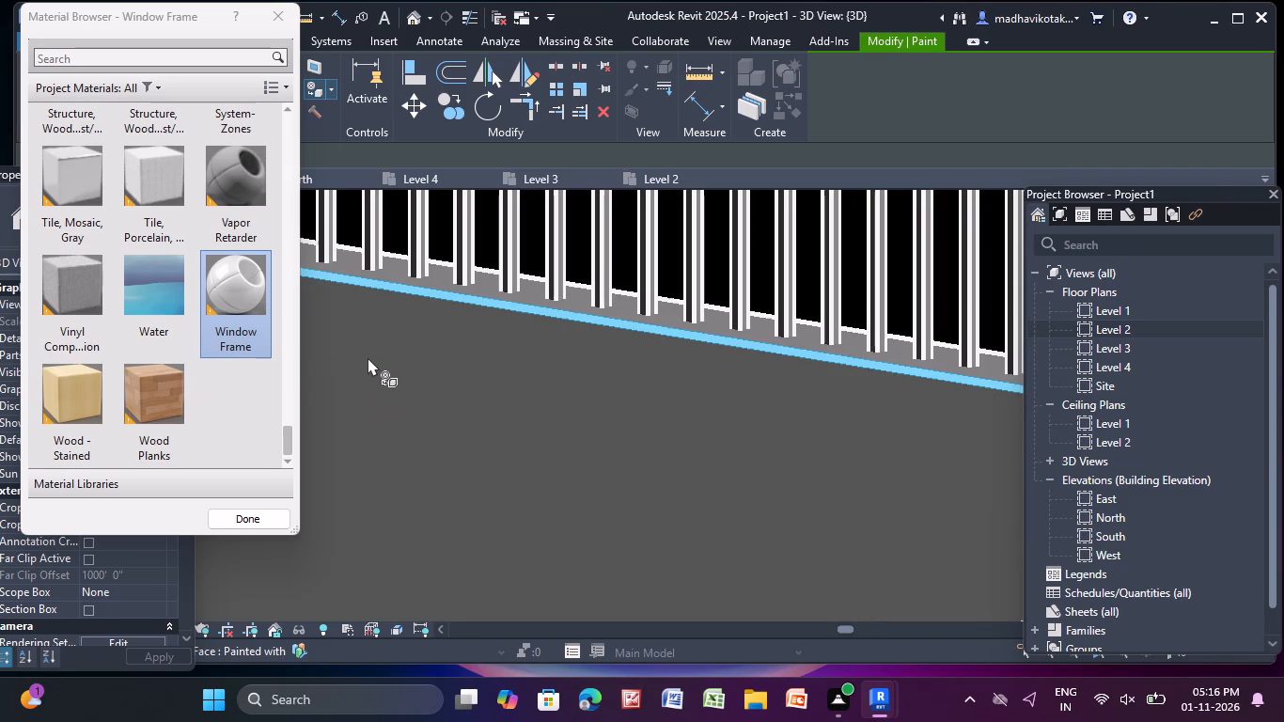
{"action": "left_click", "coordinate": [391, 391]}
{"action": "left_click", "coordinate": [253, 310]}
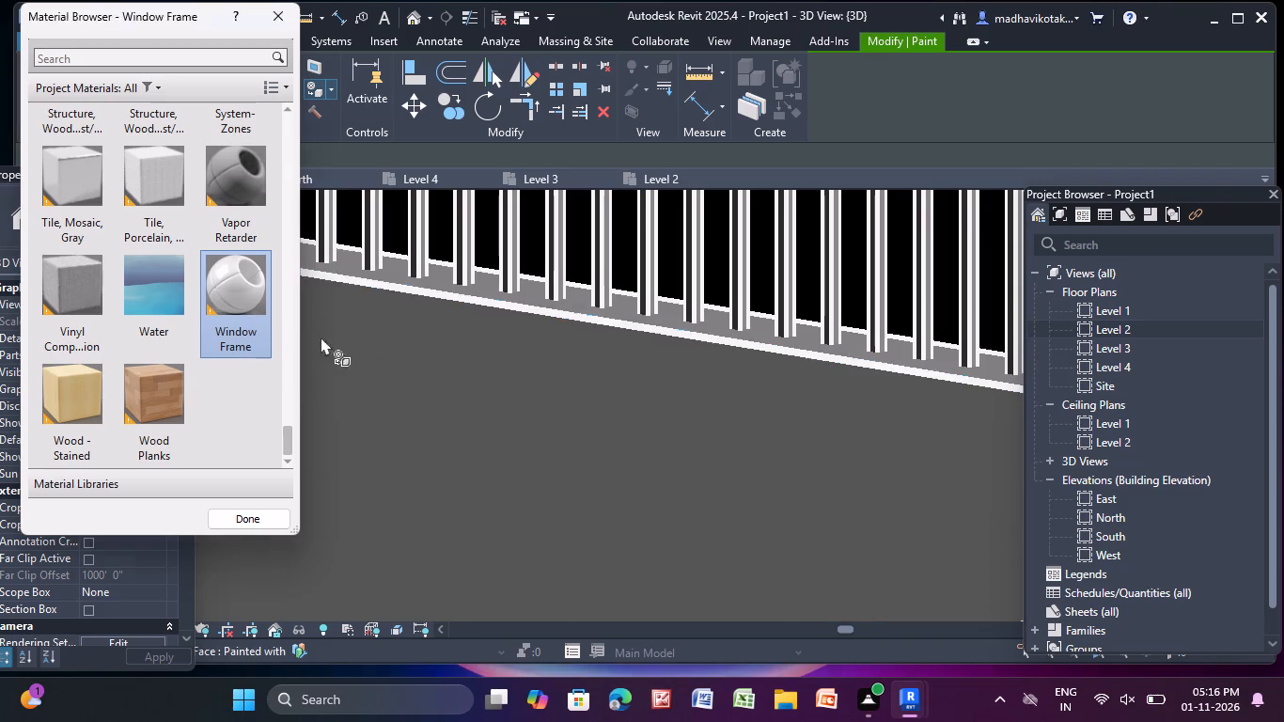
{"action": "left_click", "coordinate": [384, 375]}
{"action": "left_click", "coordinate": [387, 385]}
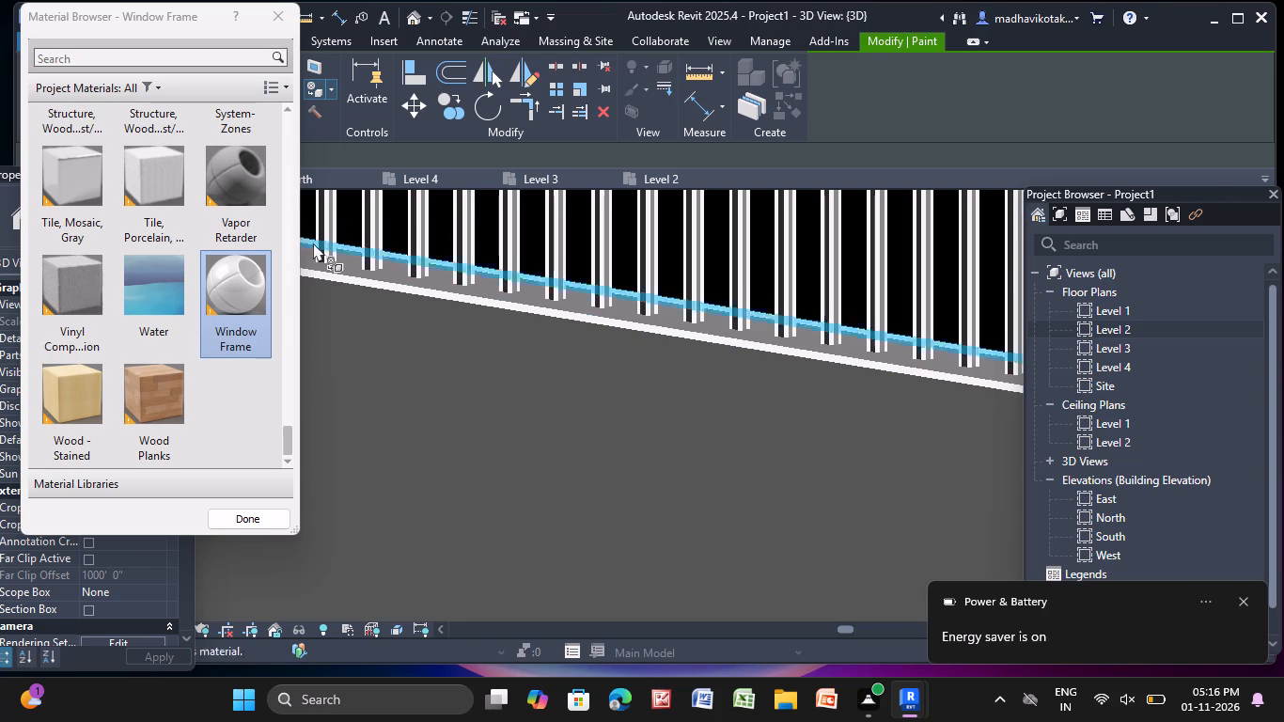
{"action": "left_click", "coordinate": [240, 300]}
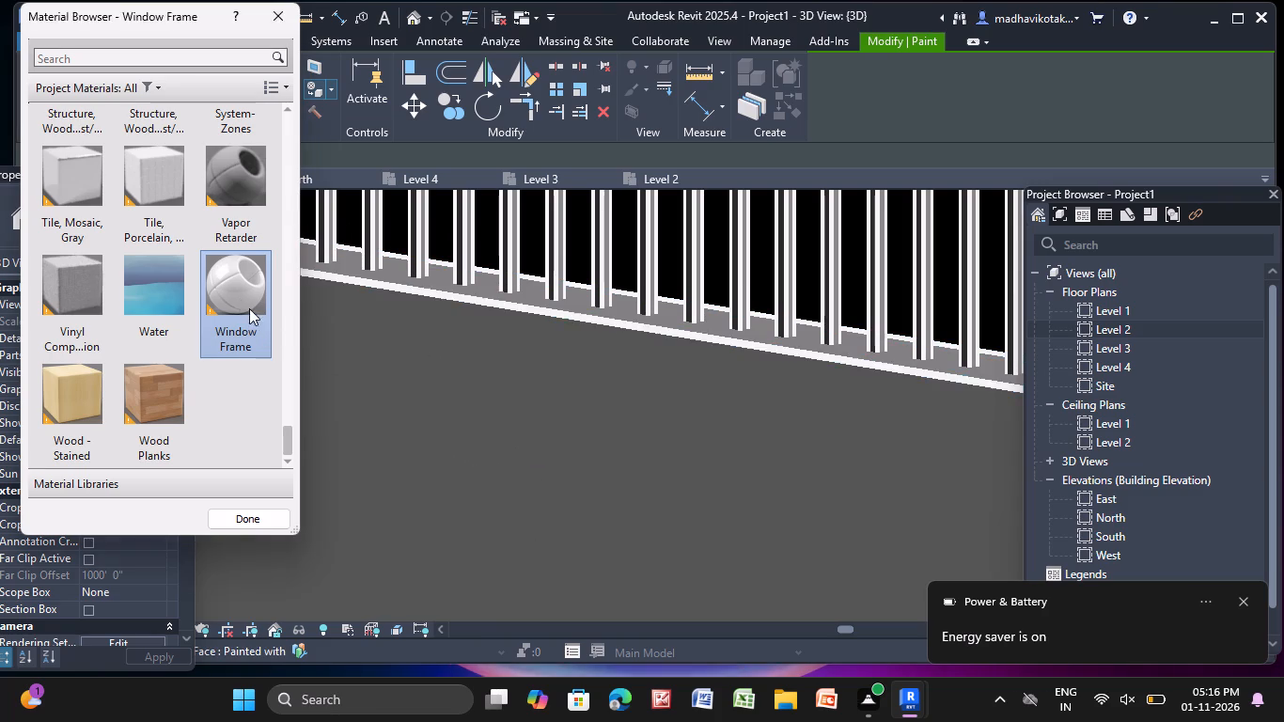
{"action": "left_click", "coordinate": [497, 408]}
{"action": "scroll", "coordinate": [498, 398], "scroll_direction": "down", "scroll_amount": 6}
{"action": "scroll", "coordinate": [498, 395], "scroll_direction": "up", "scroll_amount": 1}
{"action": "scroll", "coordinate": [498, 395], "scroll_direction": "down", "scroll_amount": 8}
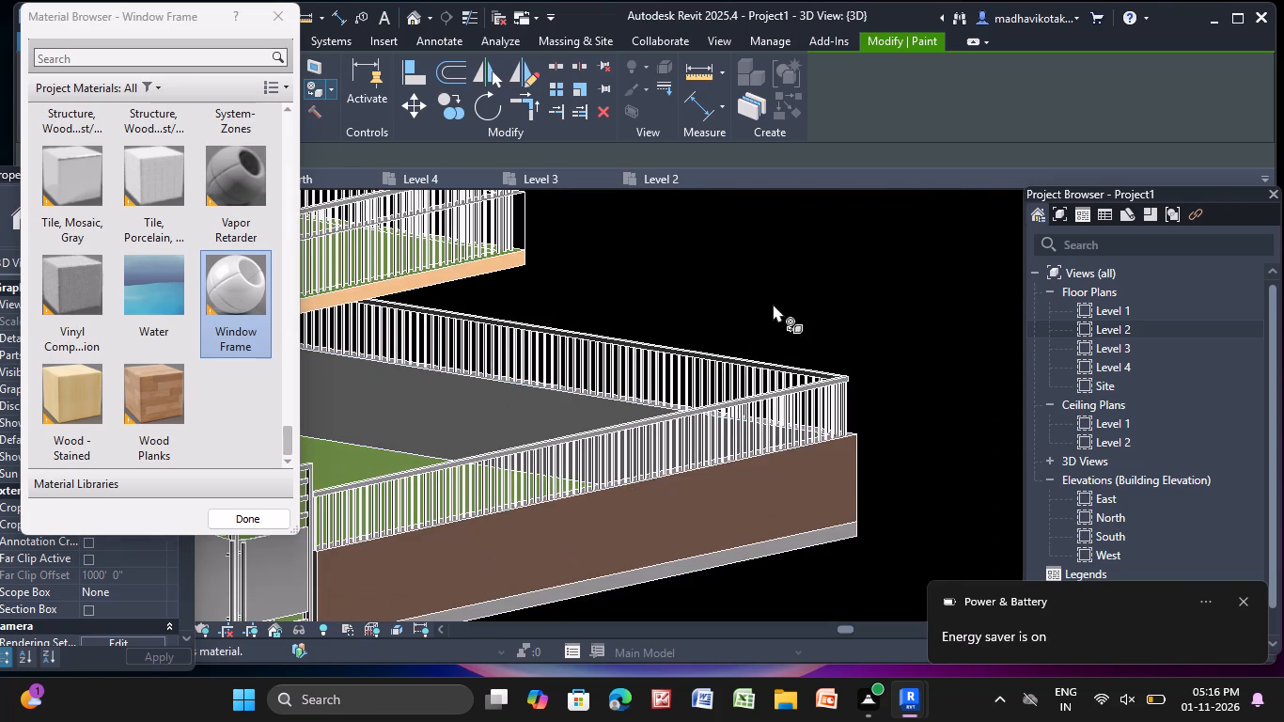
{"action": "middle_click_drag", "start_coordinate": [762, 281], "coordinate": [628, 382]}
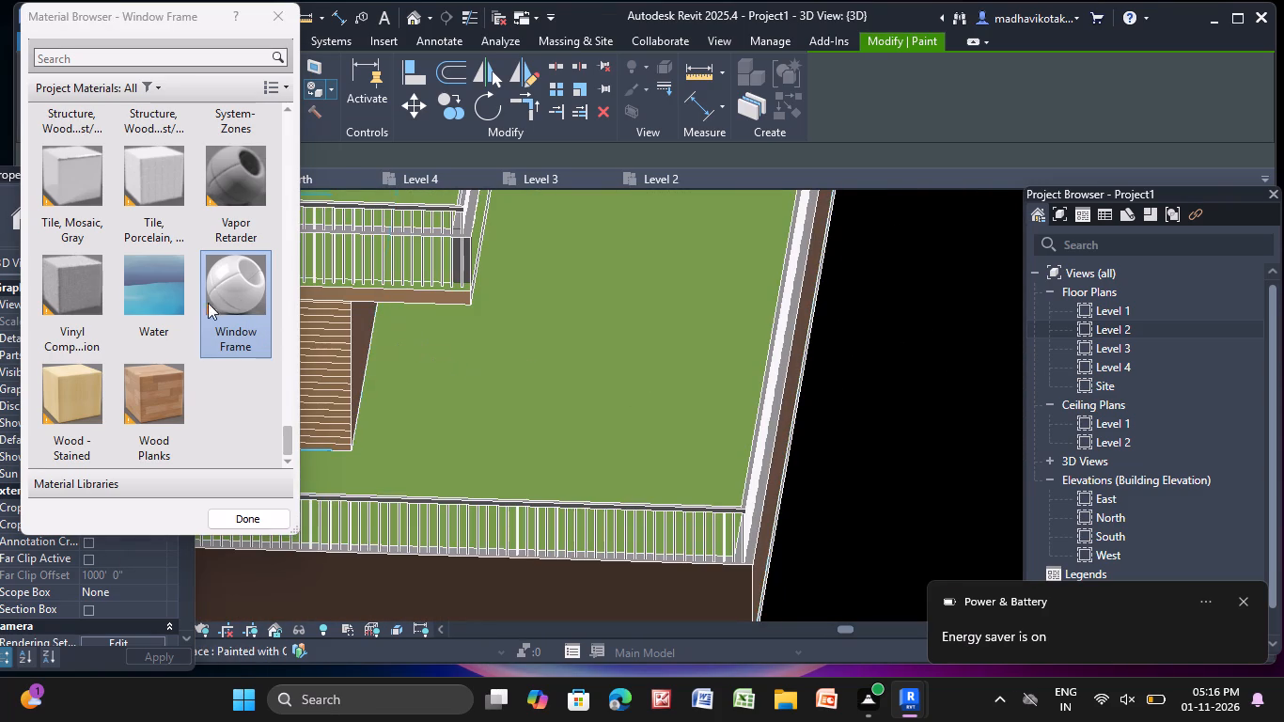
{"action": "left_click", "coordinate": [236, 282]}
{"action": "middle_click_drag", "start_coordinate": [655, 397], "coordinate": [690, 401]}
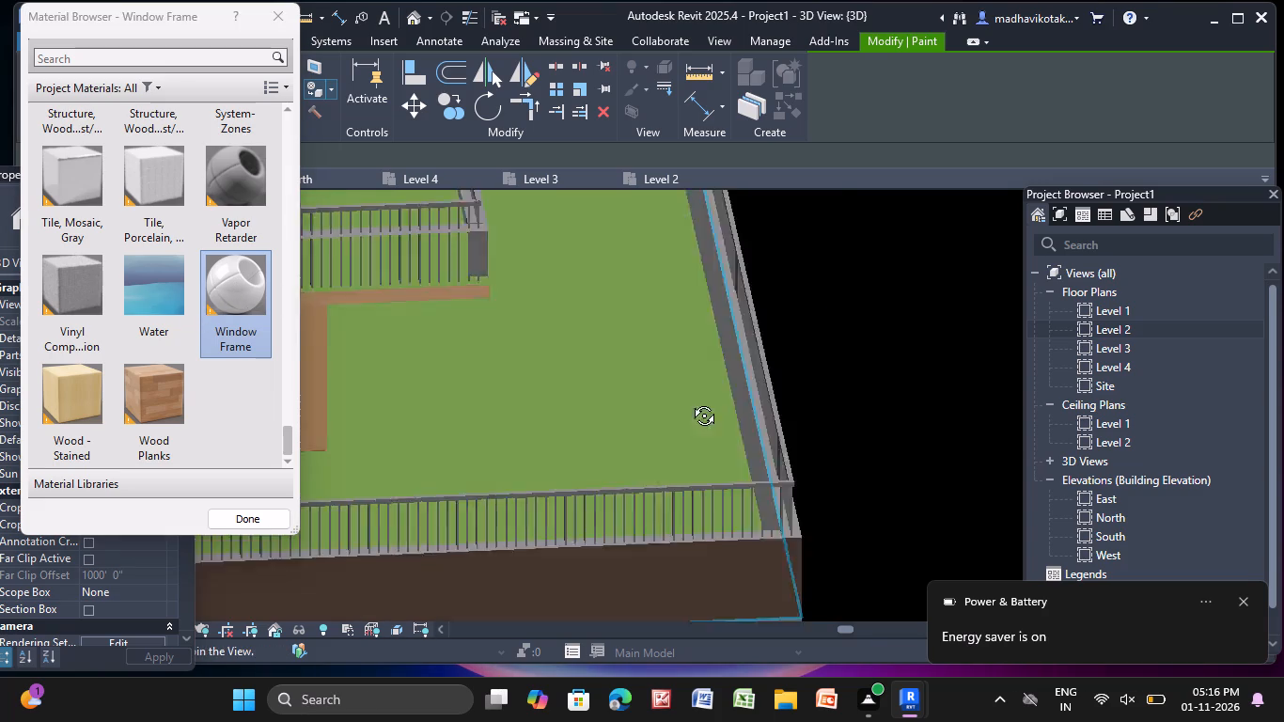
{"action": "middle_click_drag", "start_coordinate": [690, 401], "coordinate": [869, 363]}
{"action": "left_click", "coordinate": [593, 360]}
Reapply Window Frame to the inner face of the rear boundary wall and end painting.
{"action": "scroll", "coordinate": [595, 347], "scroll_direction": "down", "scroll_amount": 9}
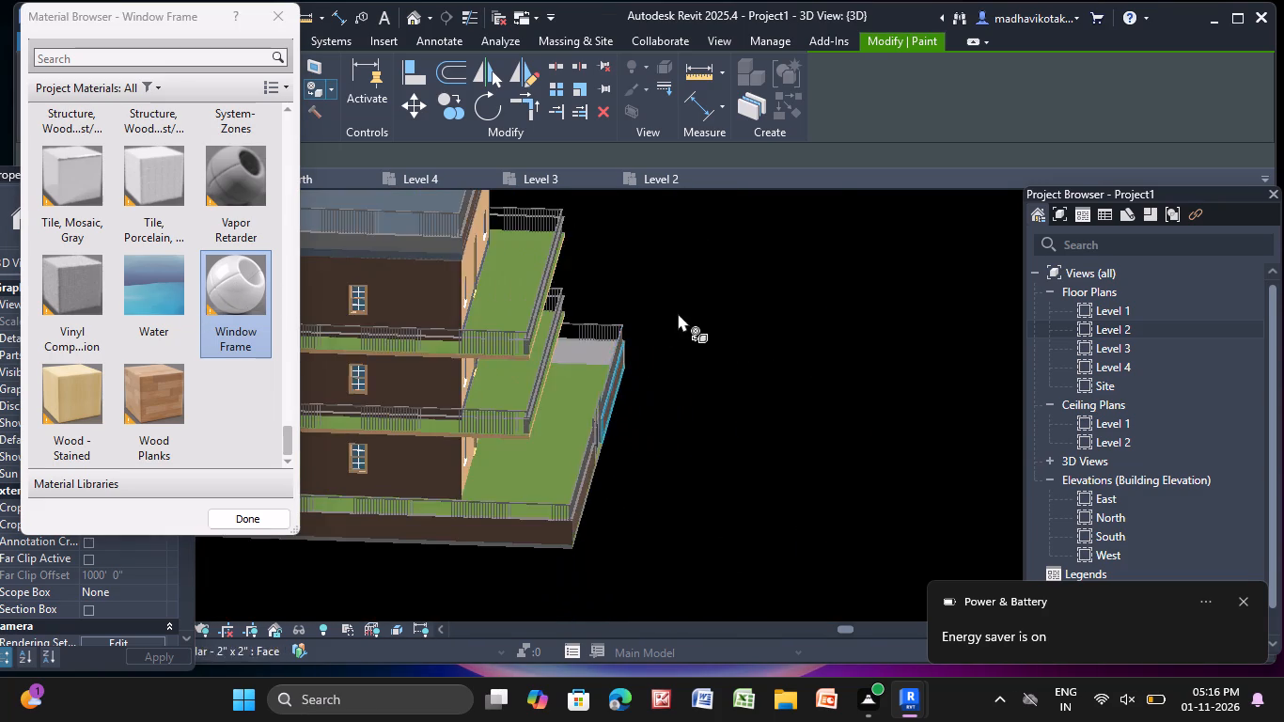
{"action": "middle_click_drag", "start_coordinate": [677, 315], "coordinate": [361, 544]}
{"action": "middle_click_drag", "start_coordinate": [744, 191], "coordinate": [678, 335]}
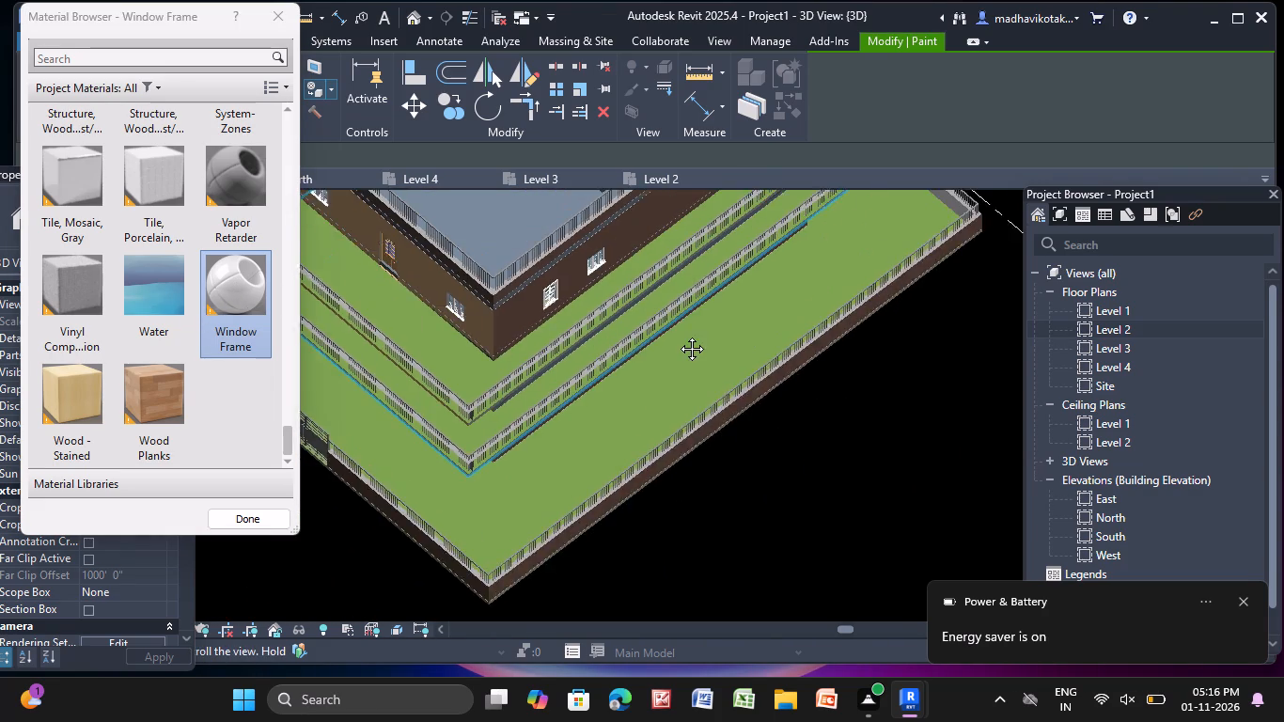
{"action": "middle_click_drag", "start_coordinate": [678, 335], "coordinate": [333, 651]}
{"action": "scroll", "coordinate": [490, 587], "scroll_direction": "up", "scroll_amount": 16}
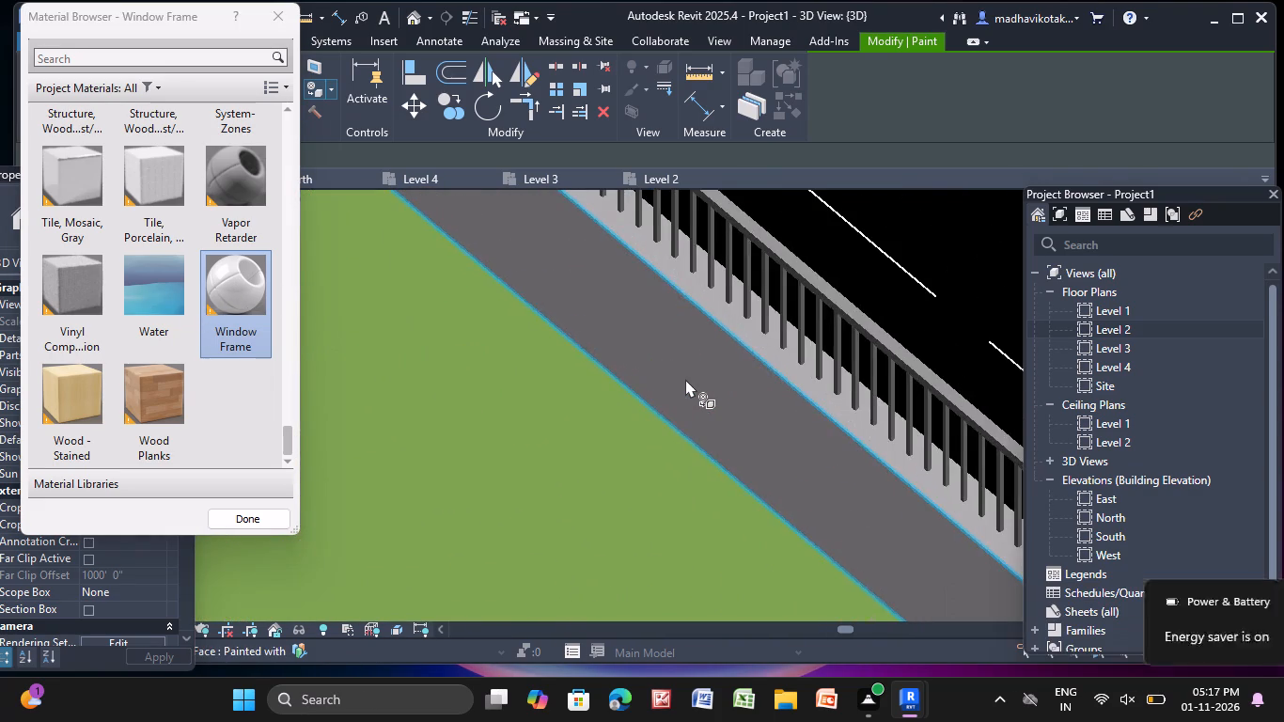
{"action": "left_click", "coordinate": [685, 378]}
{"action": "scroll", "coordinate": [685, 380], "scroll_direction": "up", "scroll_amount": 5}
{"action": "double_click", "coordinate": [714, 376]}
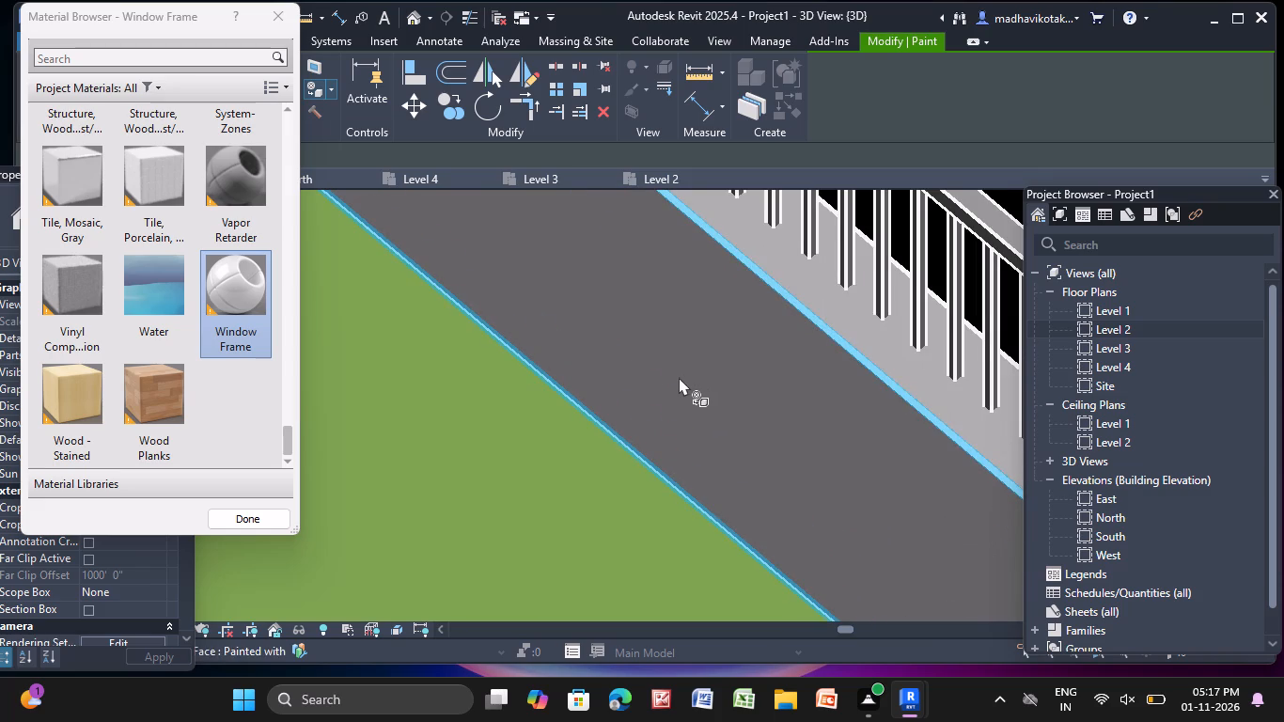
{"action": "key", "text": "Escape"}
{"action": "key", "text": "Escape"}
{"action": "key", "text": "Escape"}
{"action": "scroll", "coordinate": [544, 402], "scroll_direction": "down", "scroll_amount": 20}
{"action": "scroll", "coordinate": [544, 402], "scroll_direction": "down", "scroll_amount": 2}
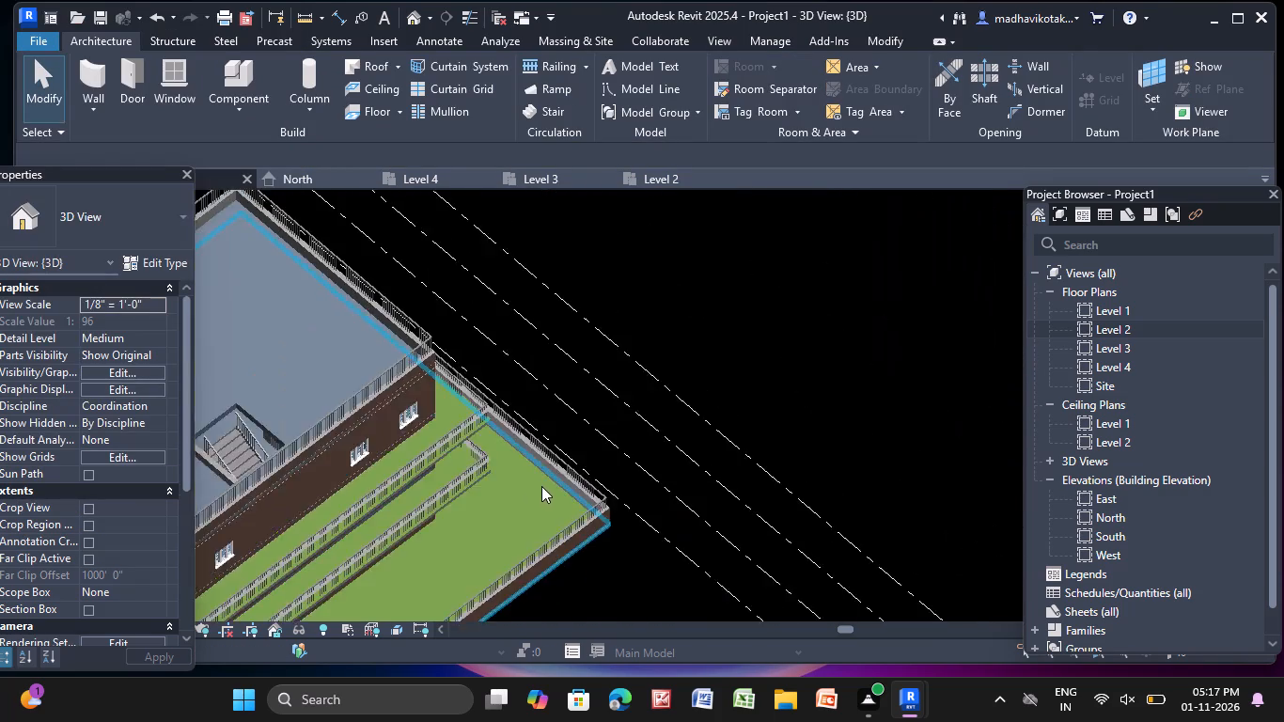
Examine the painted building and boundary walls in 3D from the side, corner and front.
{"action": "scroll", "coordinate": [541, 486], "scroll_direction": "down", "scroll_amount": 9}
{"action": "middle_click_drag", "start_coordinate": [596, 576], "coordinate": [681, 502]}
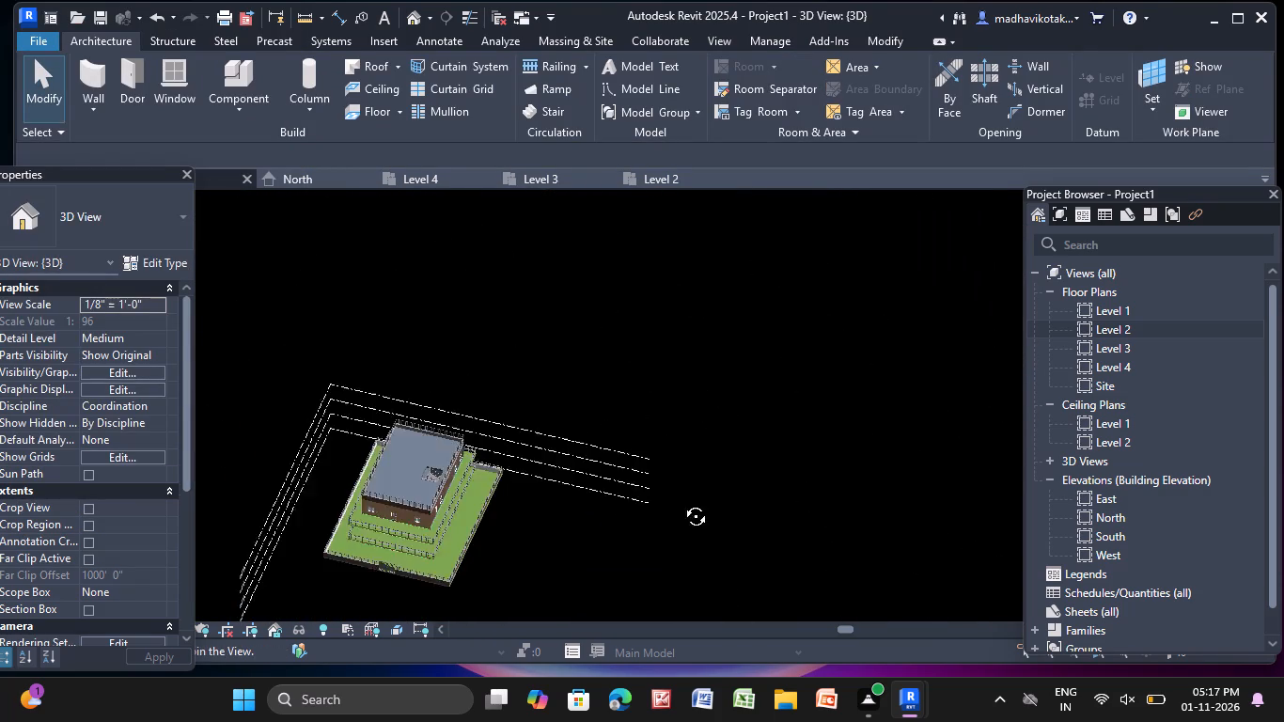
{"action": "middle_click_drag", "start_coordinate": [681, 502], "coordinate": [710, 308]}
{"action": "scroll", "coordinate": [244, 610], "scroll_direction": "up", "scroll_amount": 1}
{"action": "middle_click_drag", "start_coordinate": [408, 533], "coordinate": [422, 358]}
{"action": "scroll", "coordinate": [423, 358], "scroll_direction": "up", "scroll_amount": 6}
{"action": "middle_click_drag", "start_coordinate": [560, 558], "coordinate": [501, 480]}
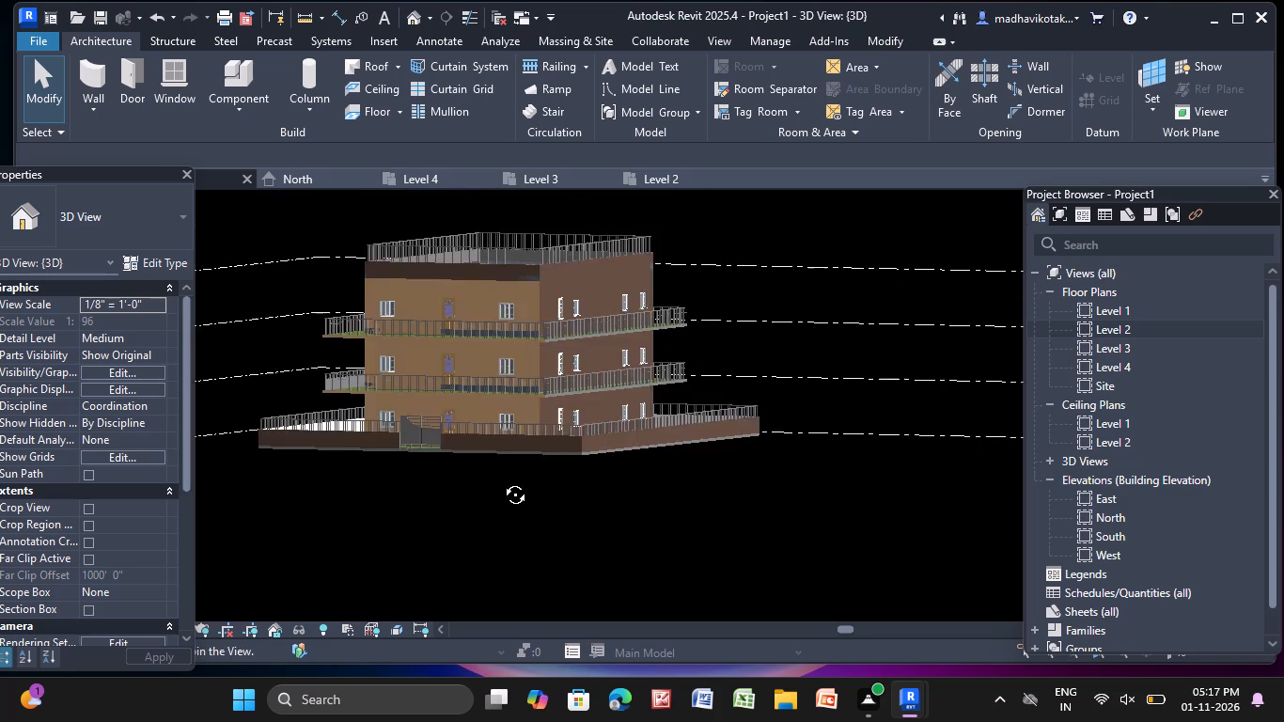
{"action": "middle_click_drag", "start_coordinate": [501, 480], "coordinate": [547, 463]}
{"action": "scroll", "coordinate": [546, 462], "scroll_direction": "down", "scroll_amount": 1, "text": "shift"}
{"action": "scroll", "coordinate": [503, 357], "scroll_direction": "up", "scroll_amount": 4}
{"action": "middle_click_drag", "start_coordinate": [487, 431], "coordinate": [512, 434], "text": "shift"}
{"action": "scroll", "coordinate": [450, 240], "scroll_direction": "up", "scroll_amount": 2}
{"action": "middle_click_drag", "start_coordinate": [449, 243], "coordinate": [660, 302]}
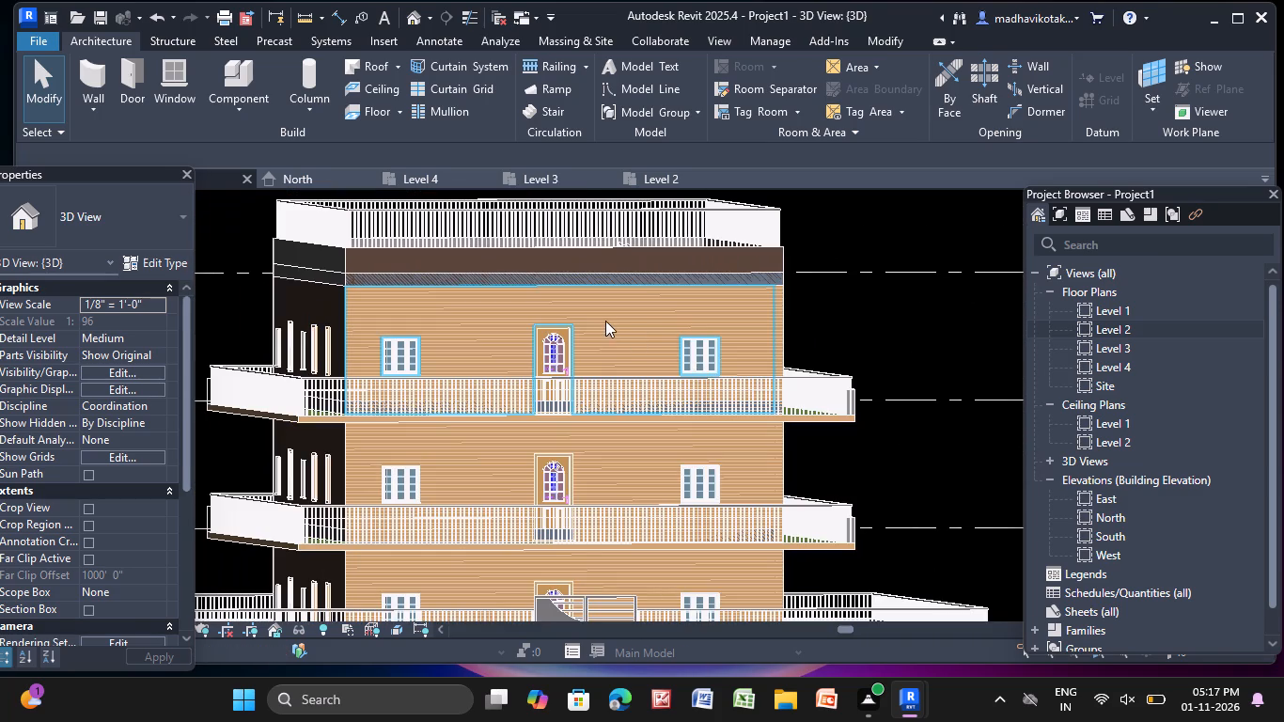
{"action": "middle_click_drag", "start_coordinate": [603, 321], "coordinate": [575, 331], "text": "shift"}
{"action": "scroll", "coordinate": [578, 331], "scroll_direction": "down", "scroll_amount": 3}
{"action": "middle_click_drag", "start_coordinate": [575, 332], "coordinate": [573, 306]}
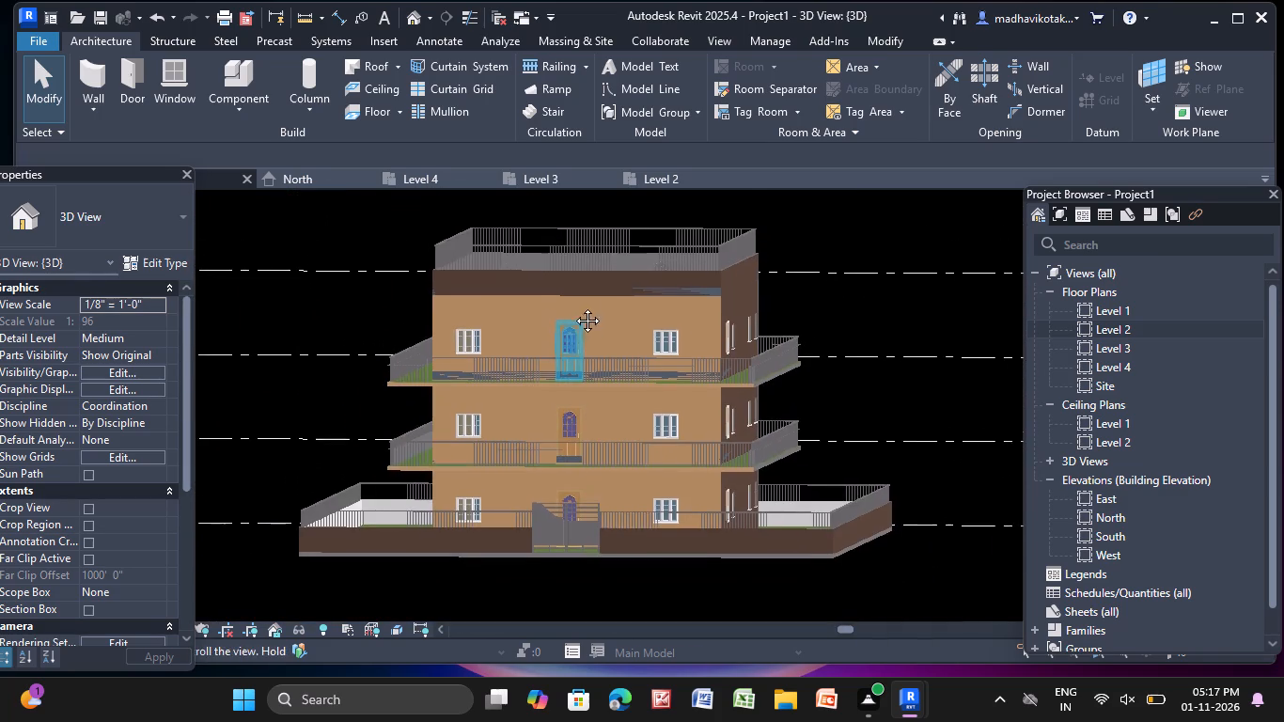
{"action": "middle_click_drag", "start_coordinate": [573, 306], "coordinate": [572, 273]}
{"action": "middle_click_drag", "start_coordinate": [641, 382], "coordinate": [656, 386], "text": "shift"}
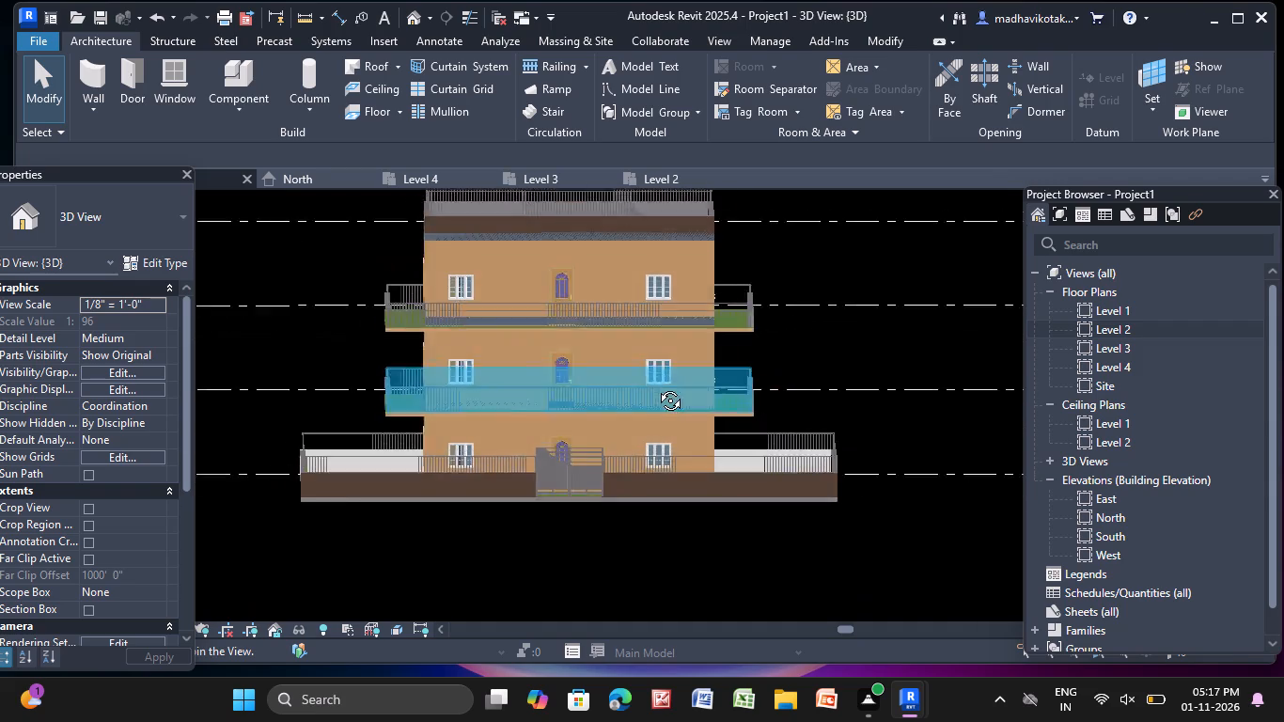
{"action": "middle_click_drag", "start_coordinate": [656, 386], "coordinate": [649, 420], "text": "shift"}
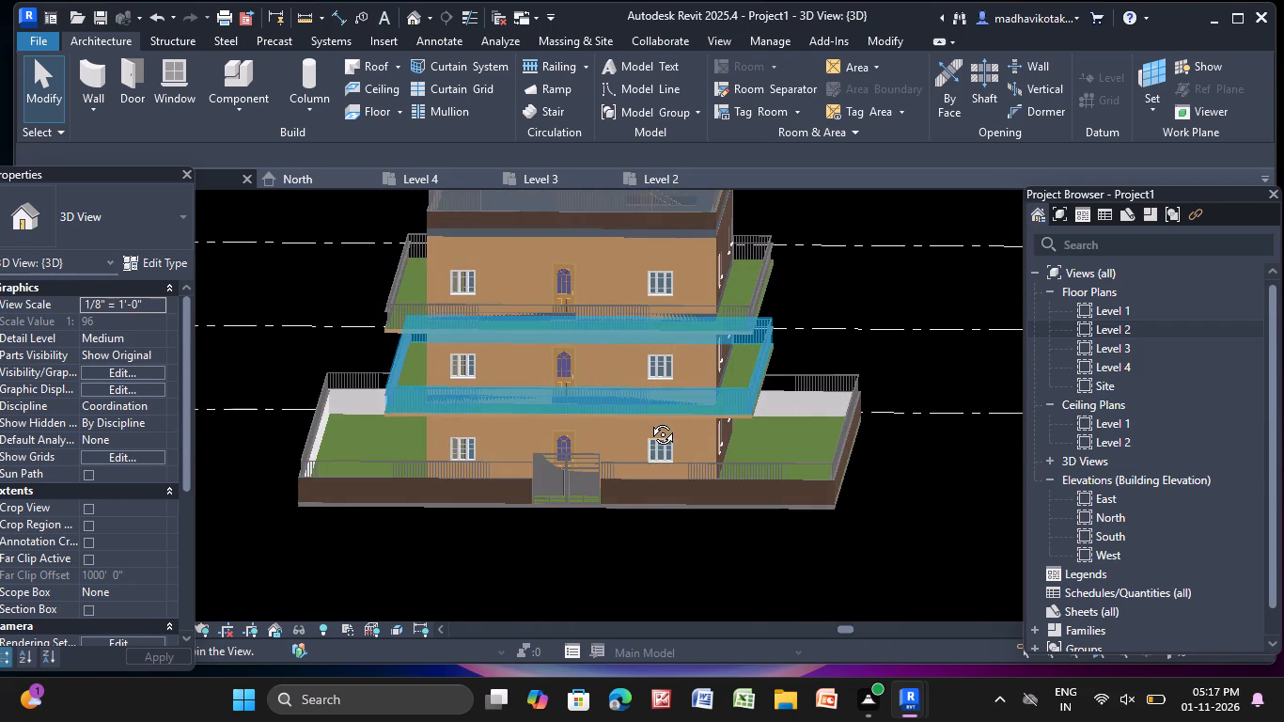
{"action": "middle_click_drag", "start_coordinate": [649, 420], "coordinate": [659, 407], "text": "shift"}
{"action": "middle_click_drag", "start_coordinate": [658, 413], "coordinate": [657, 410]}
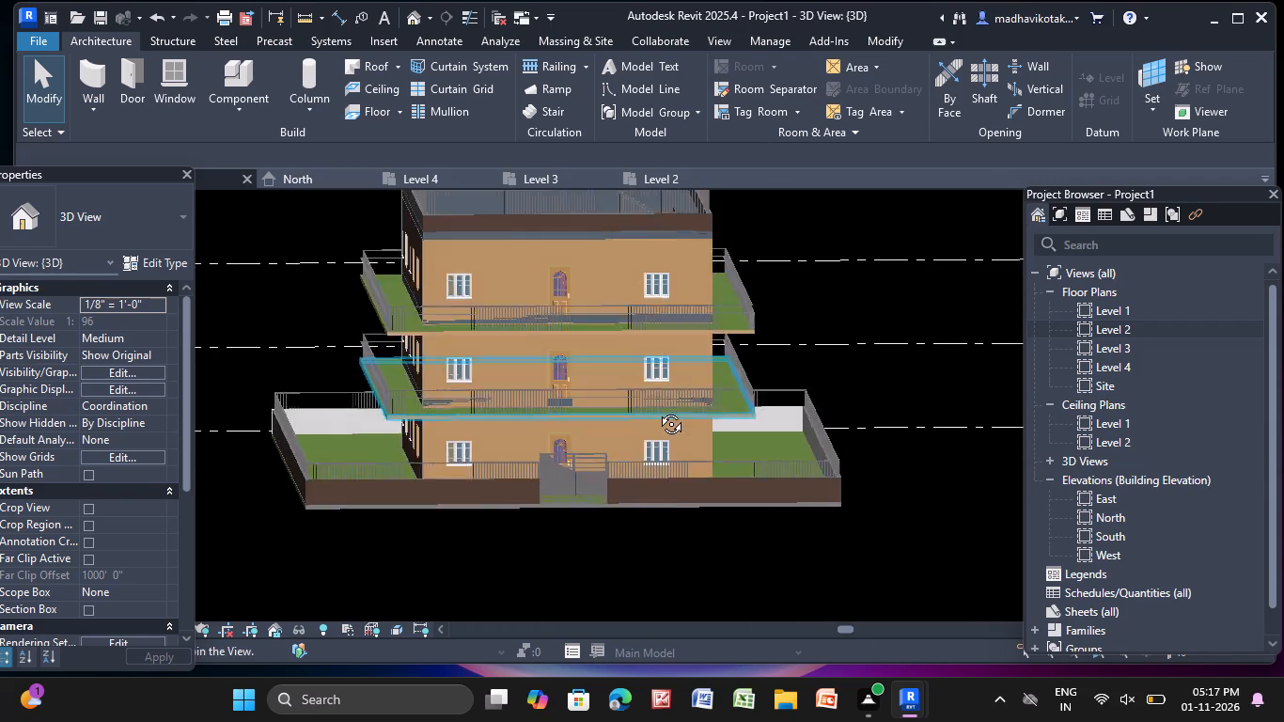
{"action": "middle_click_drag", "start_coordinate": [657, 410], "coordinate": [653, 404]}
Save the project as 1-11-26 in the English-Imperial folder.
{"action": "key", "text": "ctrl+s"}
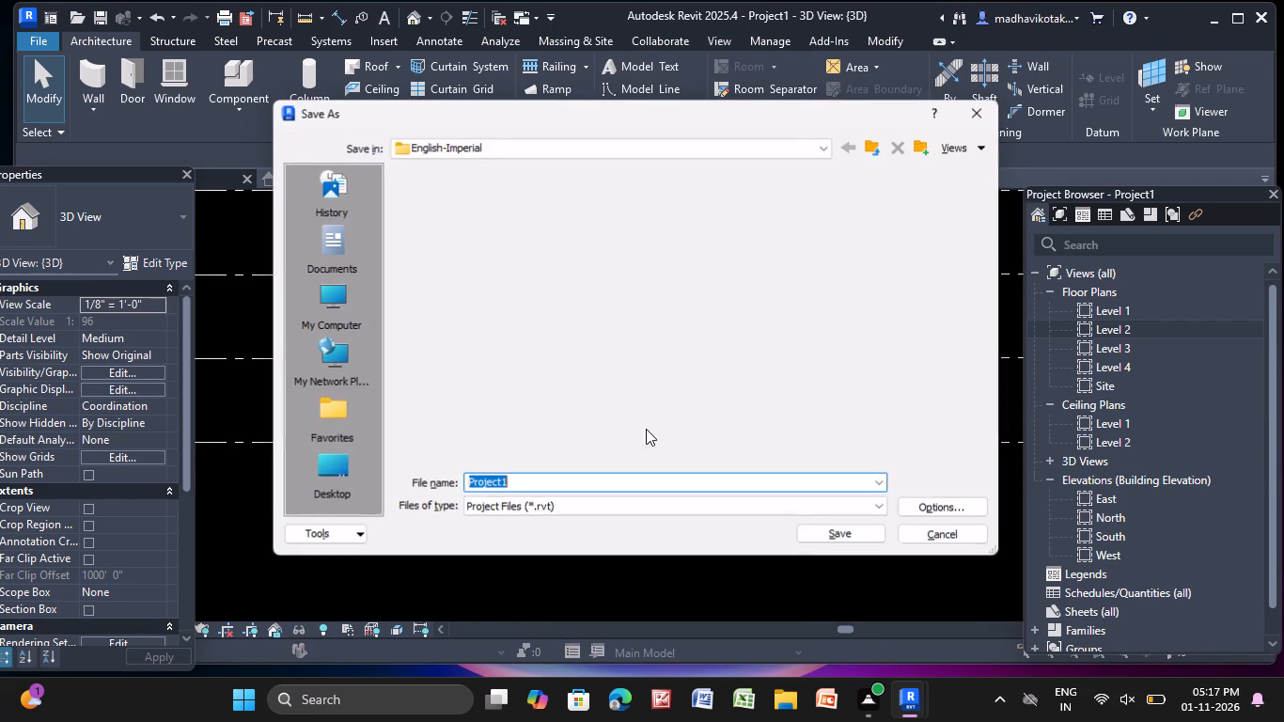
{"action": "left_click", "coordinate": [538, 491]}
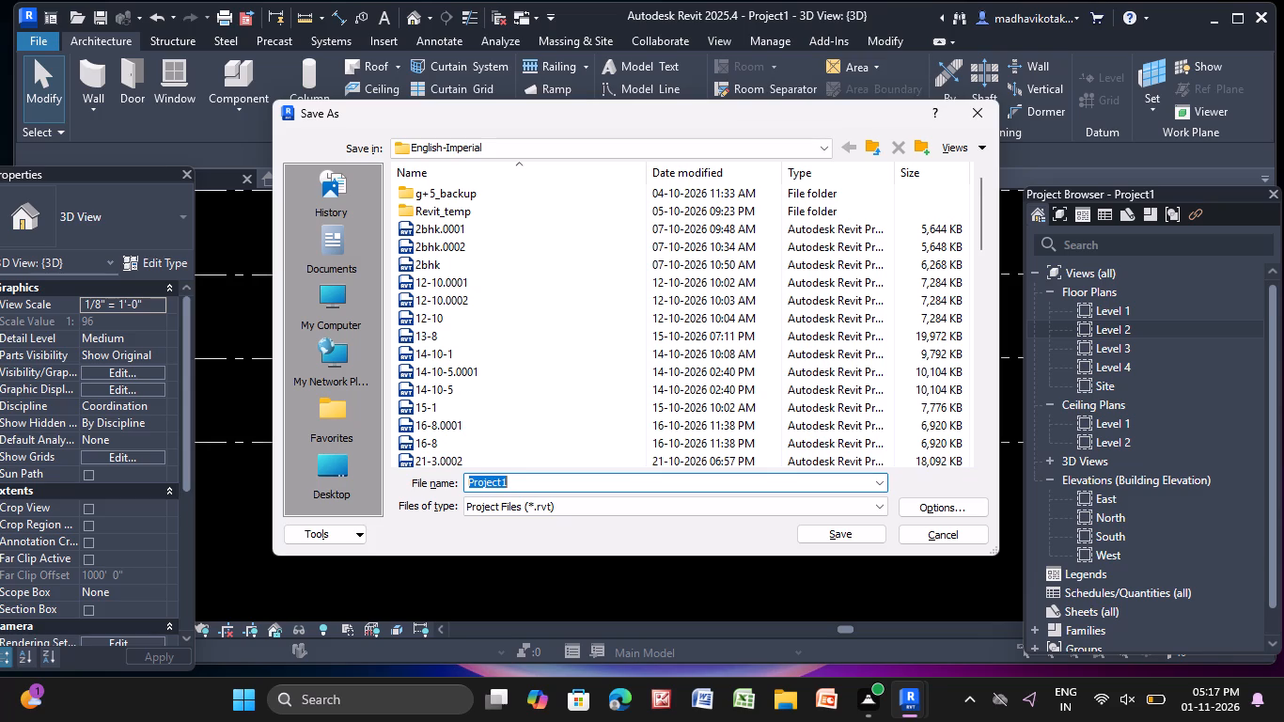
{"action": "left_click", "coordinate": [538, 482]}
{"action": "key", "text": "BackSpace"}
{"action": "key", "text": "BackSpace"}
{"action": "key", "text": "BackSpace"}
{"action": "key", "text": "BackSpace"}
{"action": "key", "text": "BackSpace"}
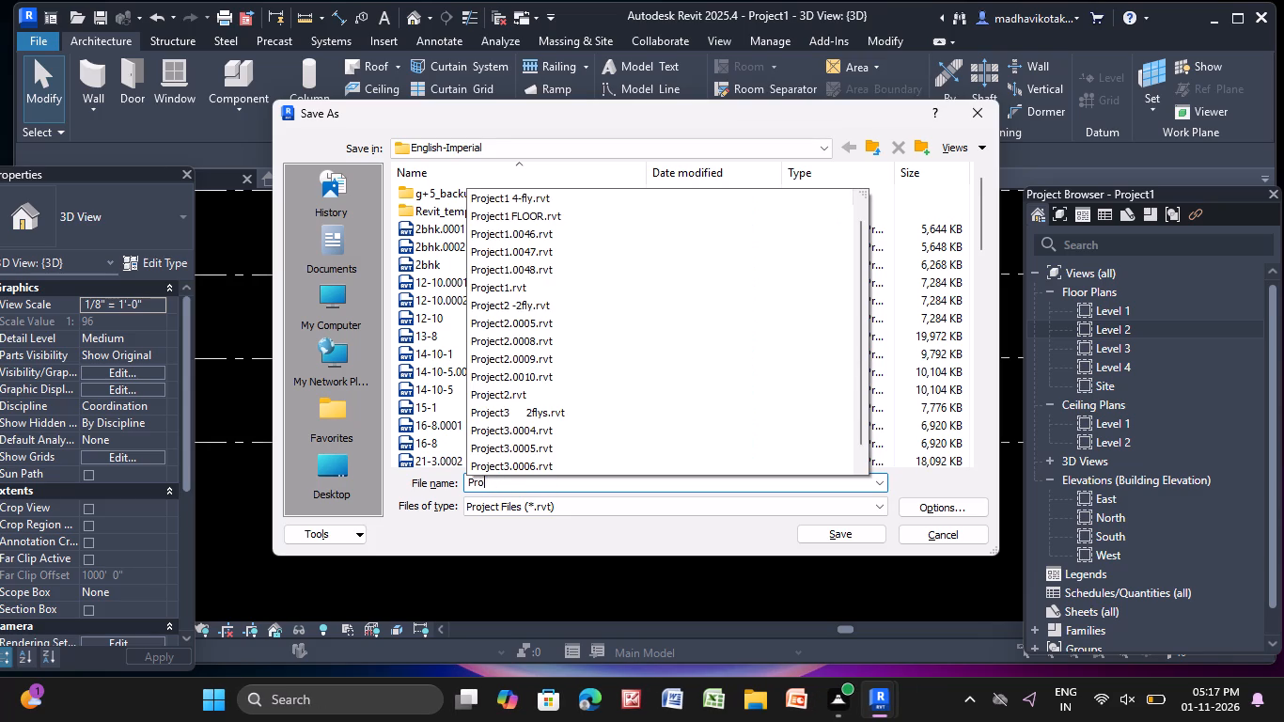
{"action": "key", "text": "BackSpace"}
{"action": "key", "text": "BackSpace"}
{"action": "key", "text": "BackSpace"}
{"action": "key", "text": "BackSpace"}
{"action": "key", "text": "BackSpace"}
{"action": "key", "text": "BackSpace"}
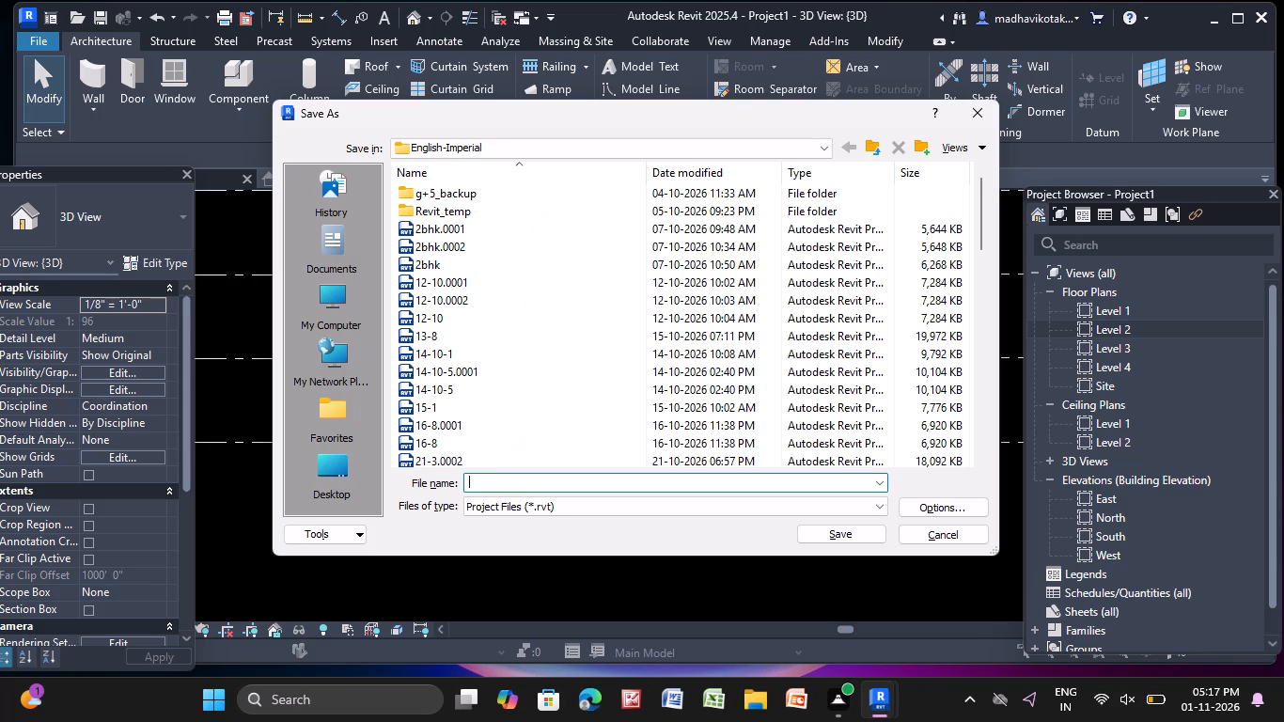
{"action": "type", "text": "1-11-"}
{"action": "type", "text": "26"}
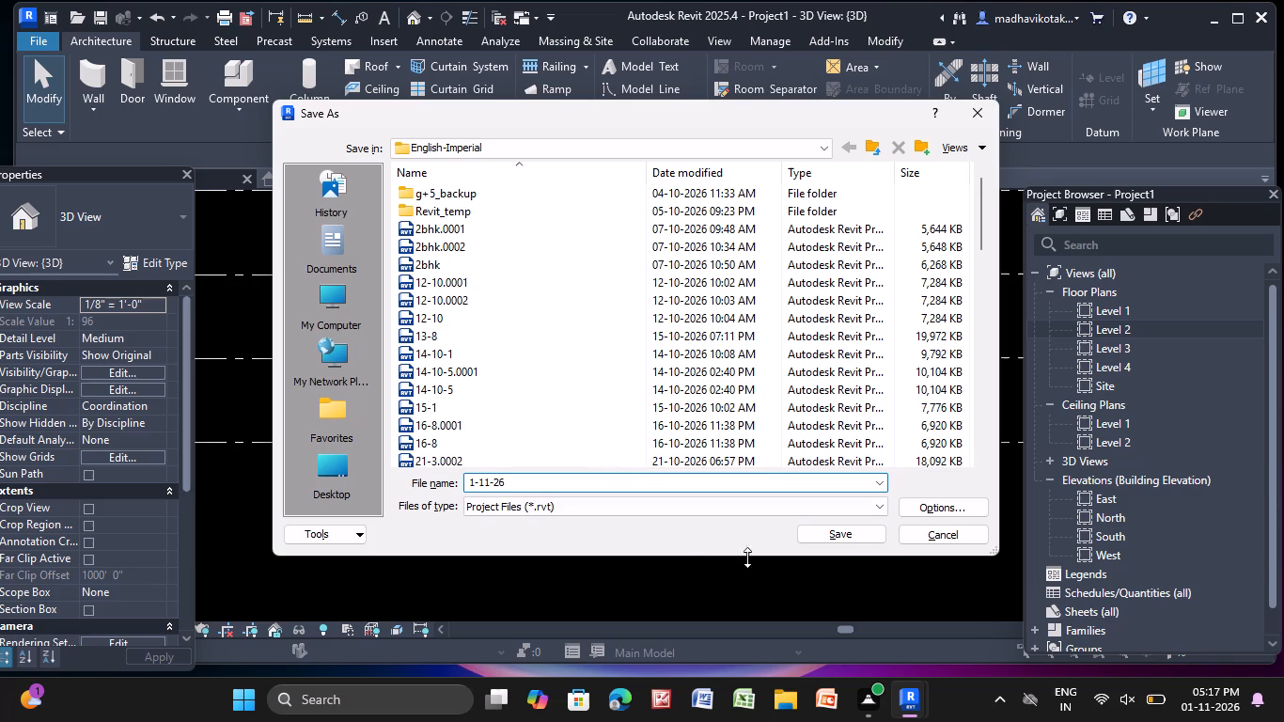
{"action": "left_click", "coordinate": [847, 534]}
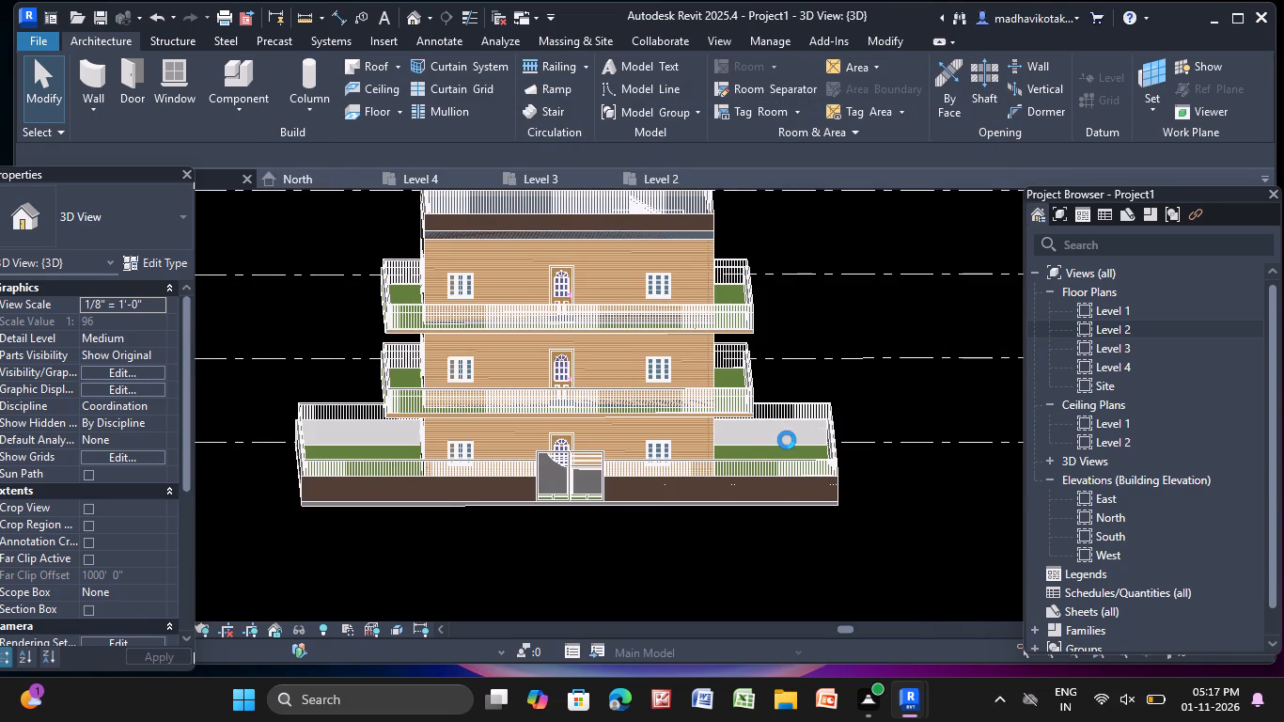